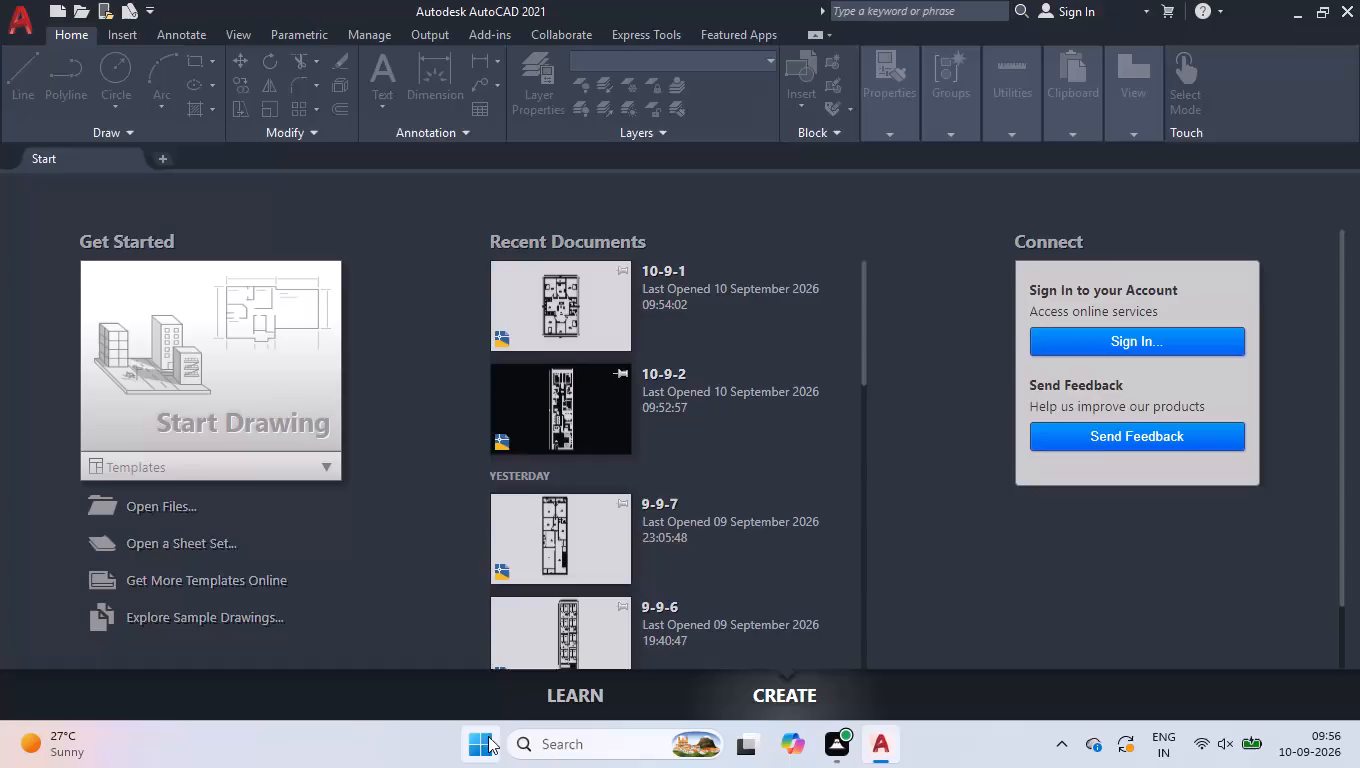
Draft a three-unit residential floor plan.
Open the Windows Start menu to access the pinned apps and recent files.
{"action": "left_click", "coordinate": [482, 740]}
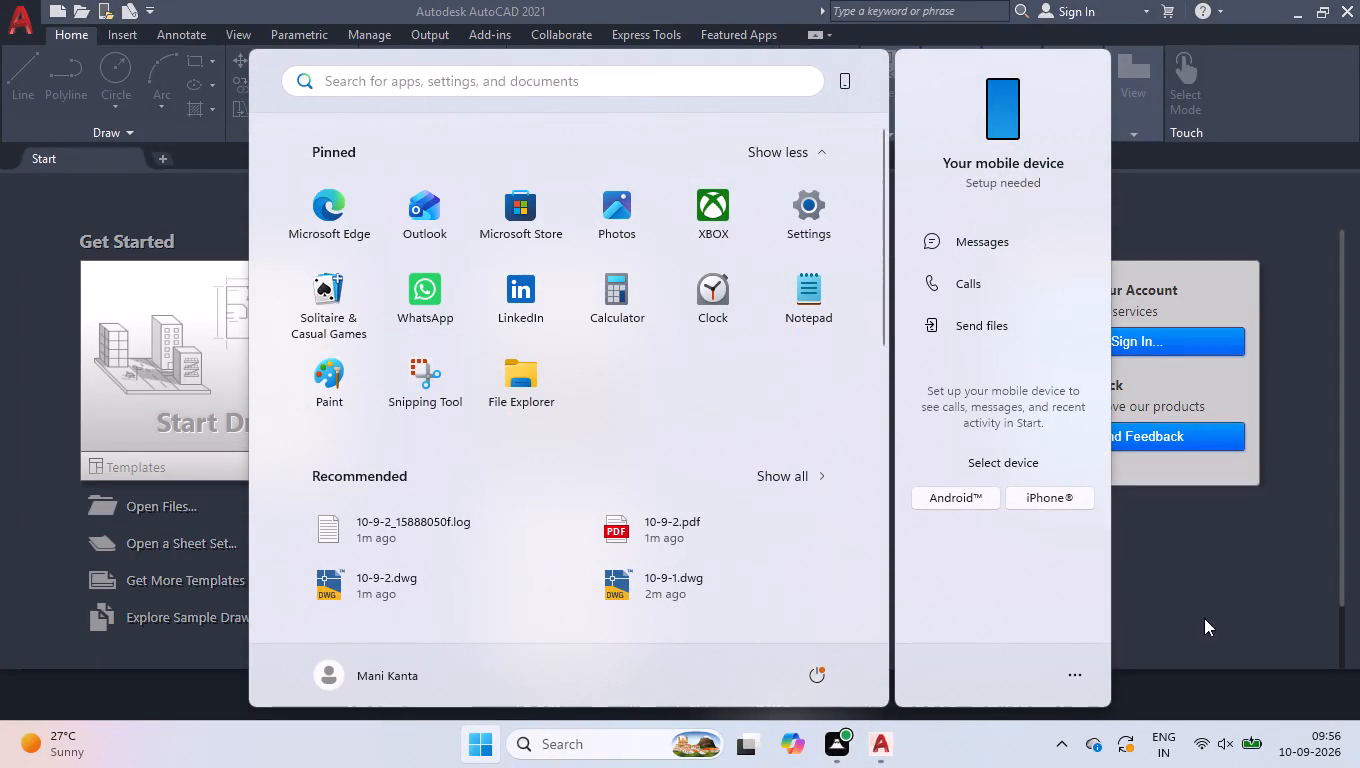
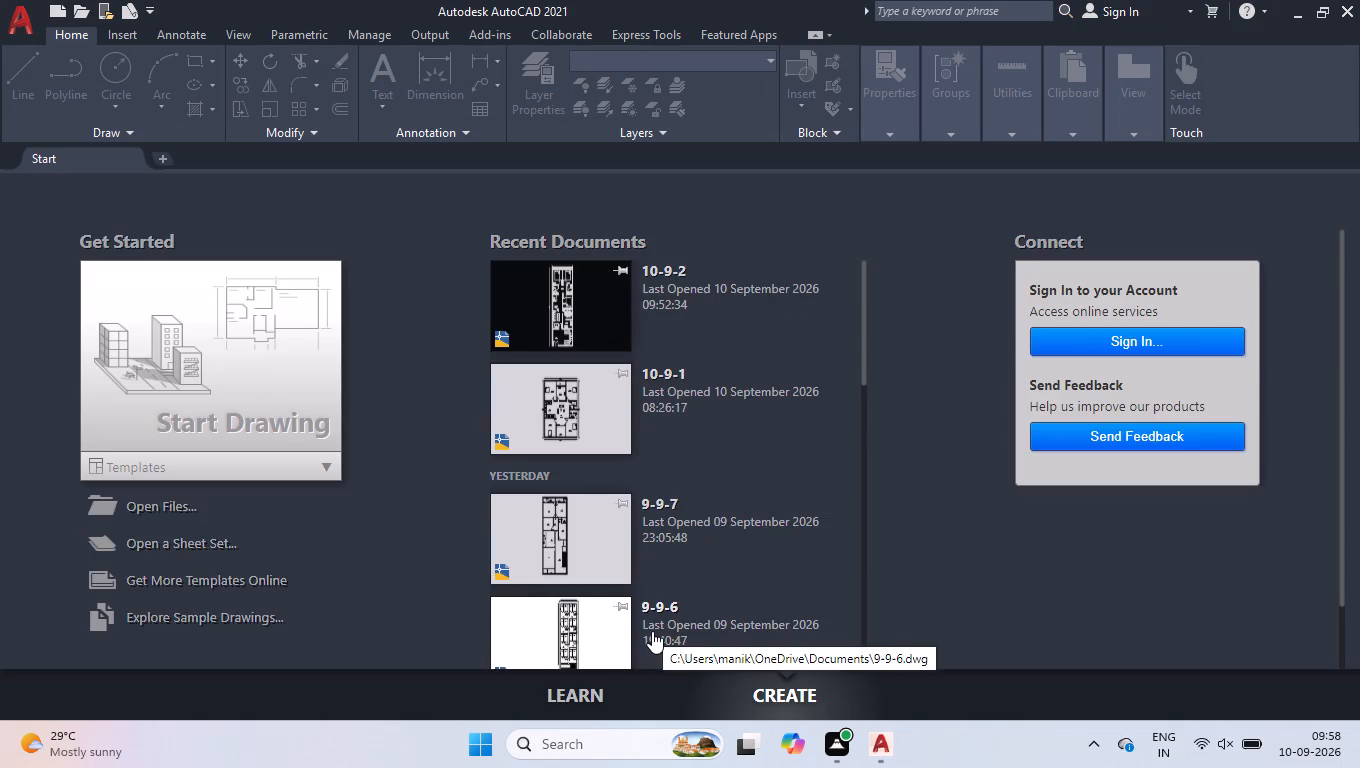
Start a new blank drawing from the start page.
{"action": "left_click", "coordinate": [285, 355]}
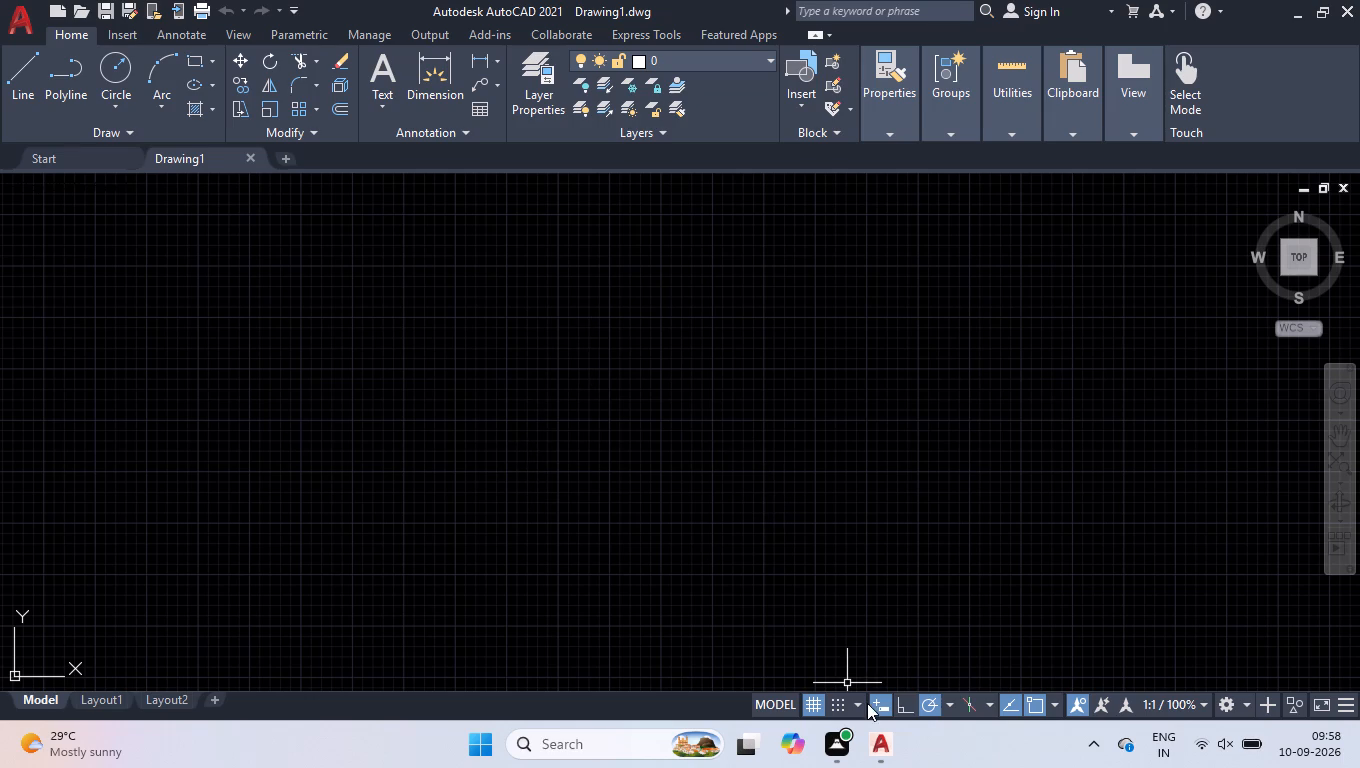
Turn off the grid display and switch on Ortho mode for the new drawing.
{"action": "left_click", "coordinate": [806, 703]}
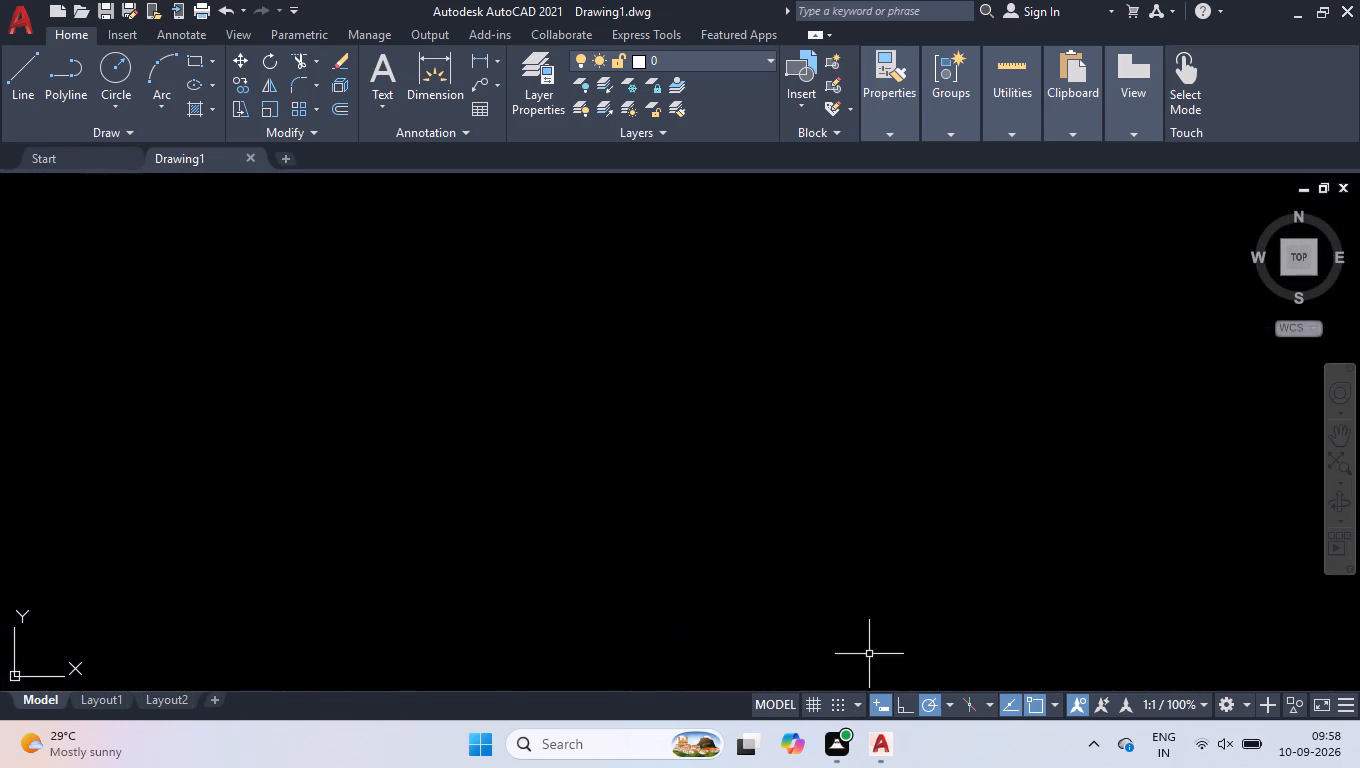
{"action": "left_click", "coordinate": [902, 704]}
Open the drawing units settings with the UNITS command.
{"action": "type", "text": "un"}
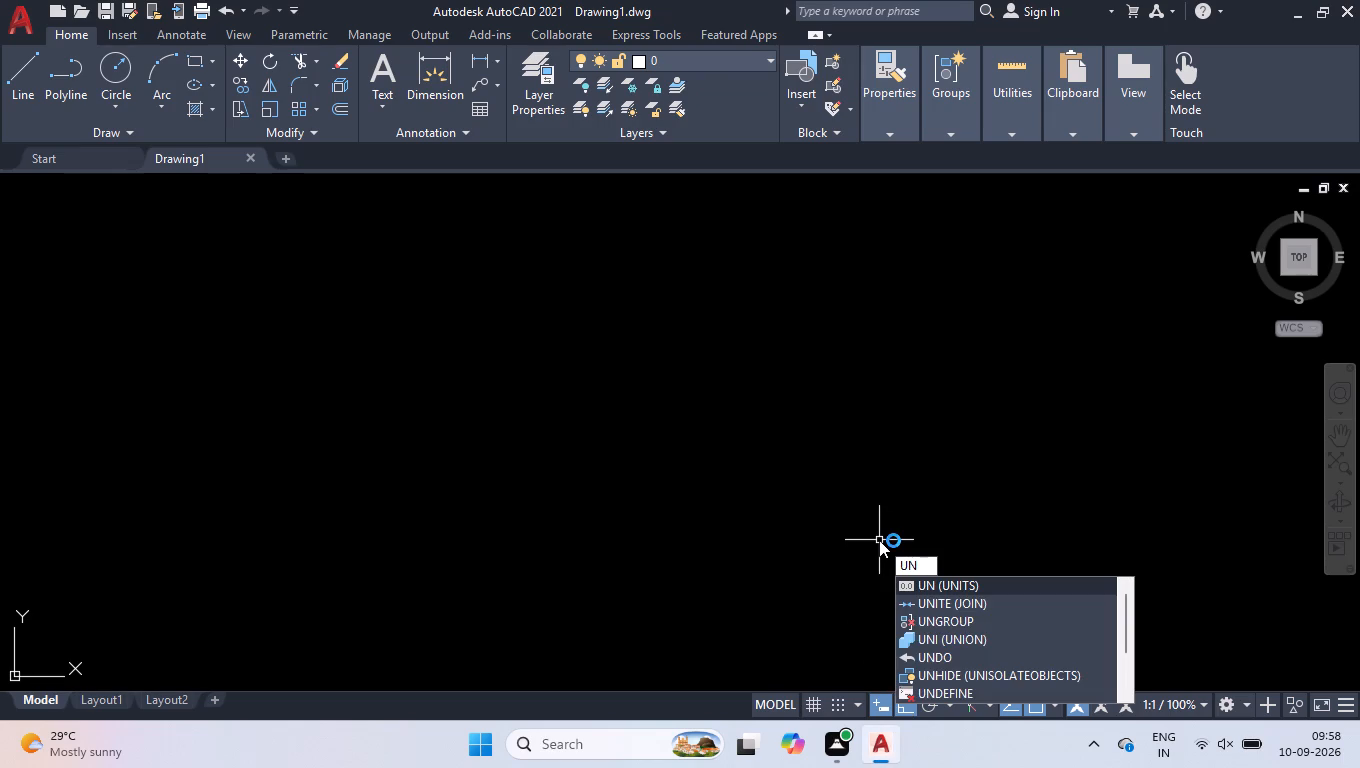
{"action": "key", "text": "Return"}
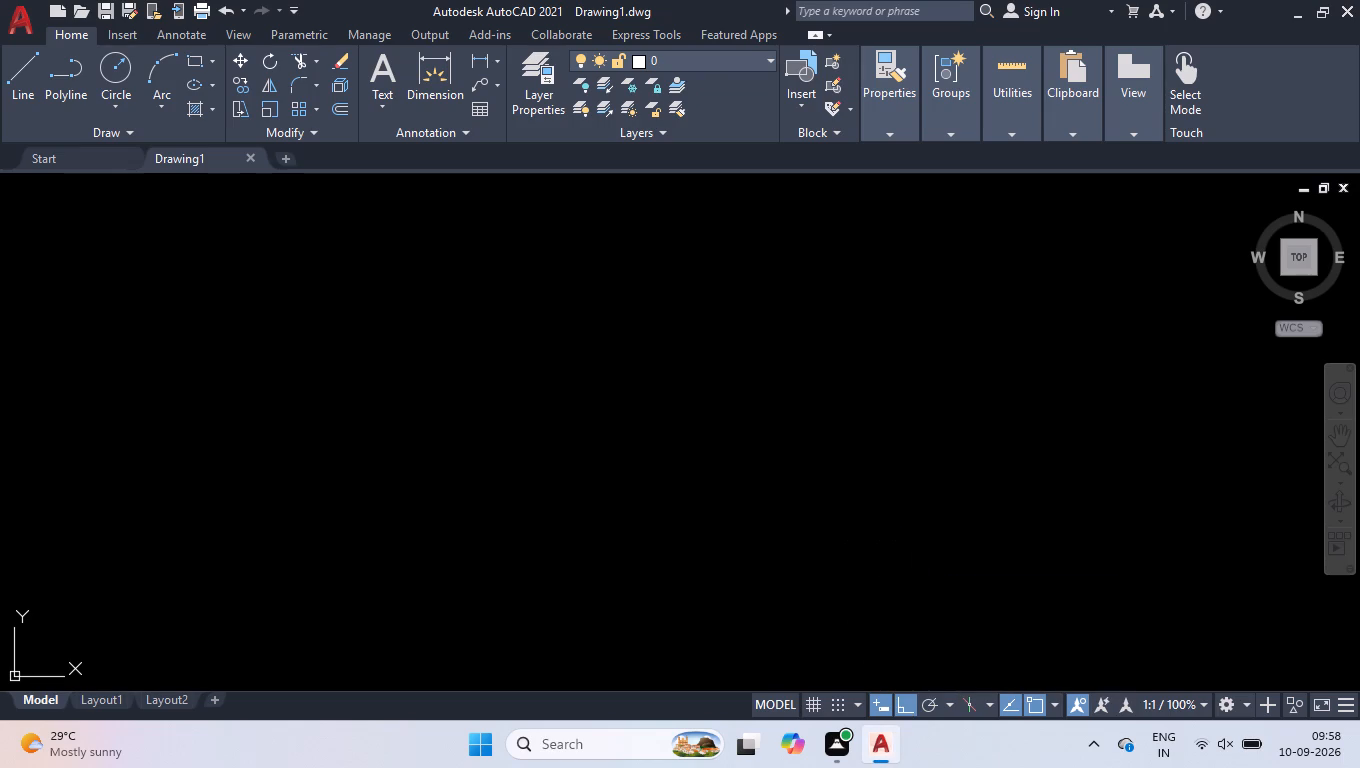
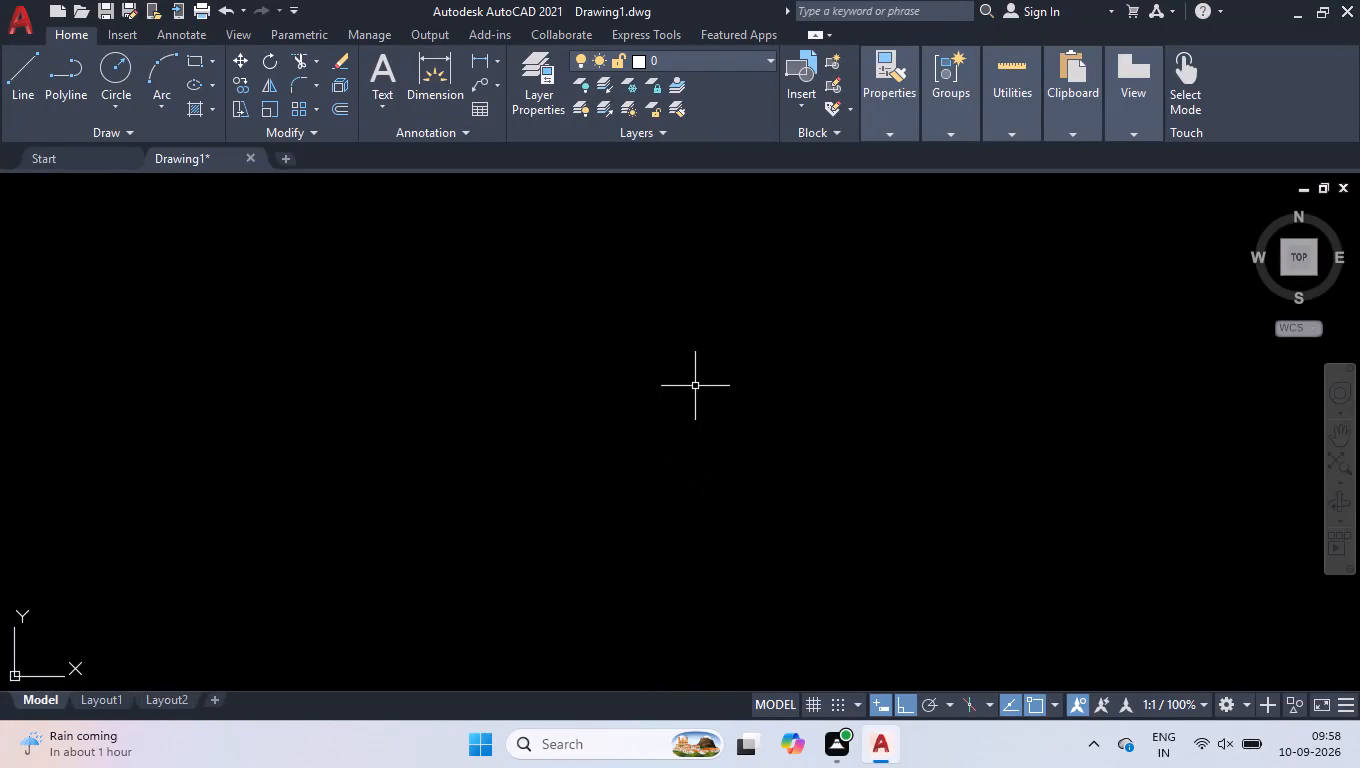
Modify the ISO-25 dimension style's extension lines: extend 1" beyond dimension lines, offset 2" from origin, and enable fixed length.
{"action": "key", "text": "d"}
{"action": "key", "text": "Return"}
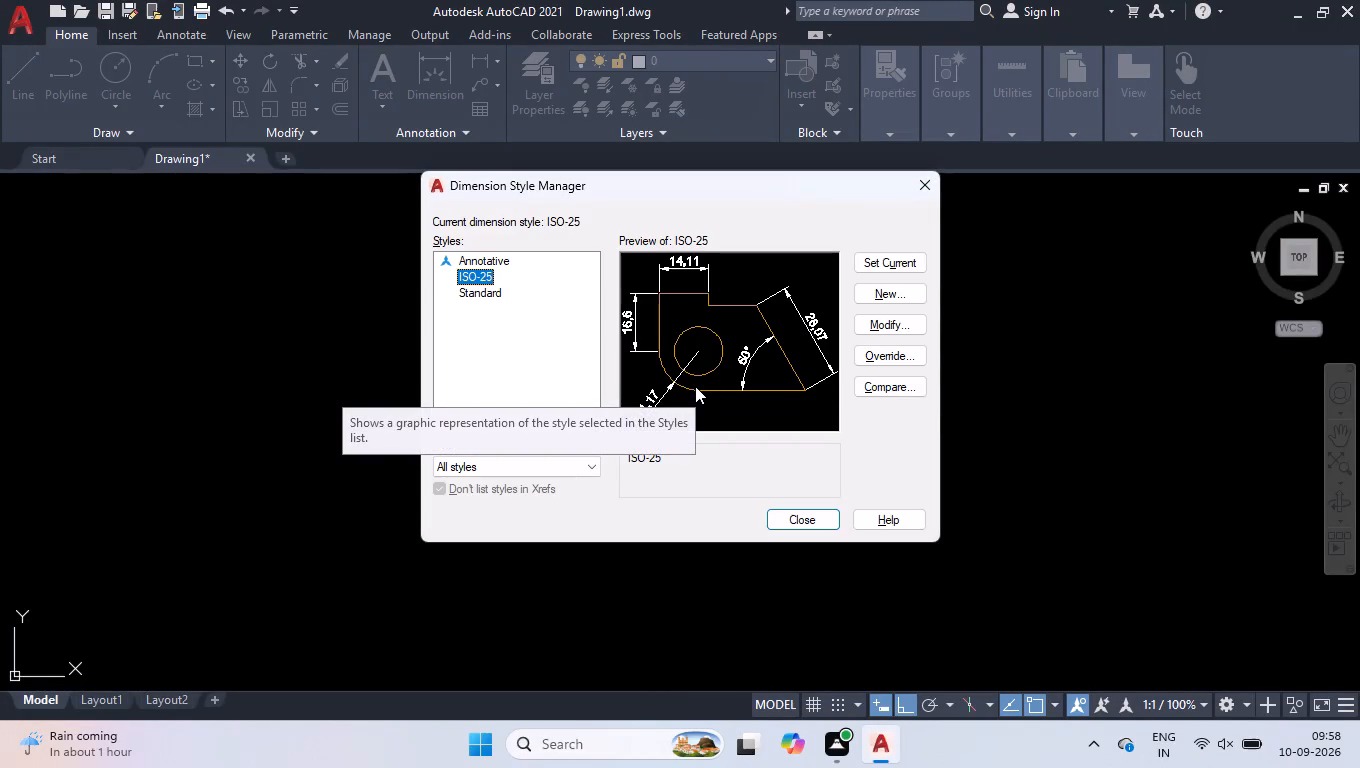
{"action": "left_click", "coordinate": [889, 332]}
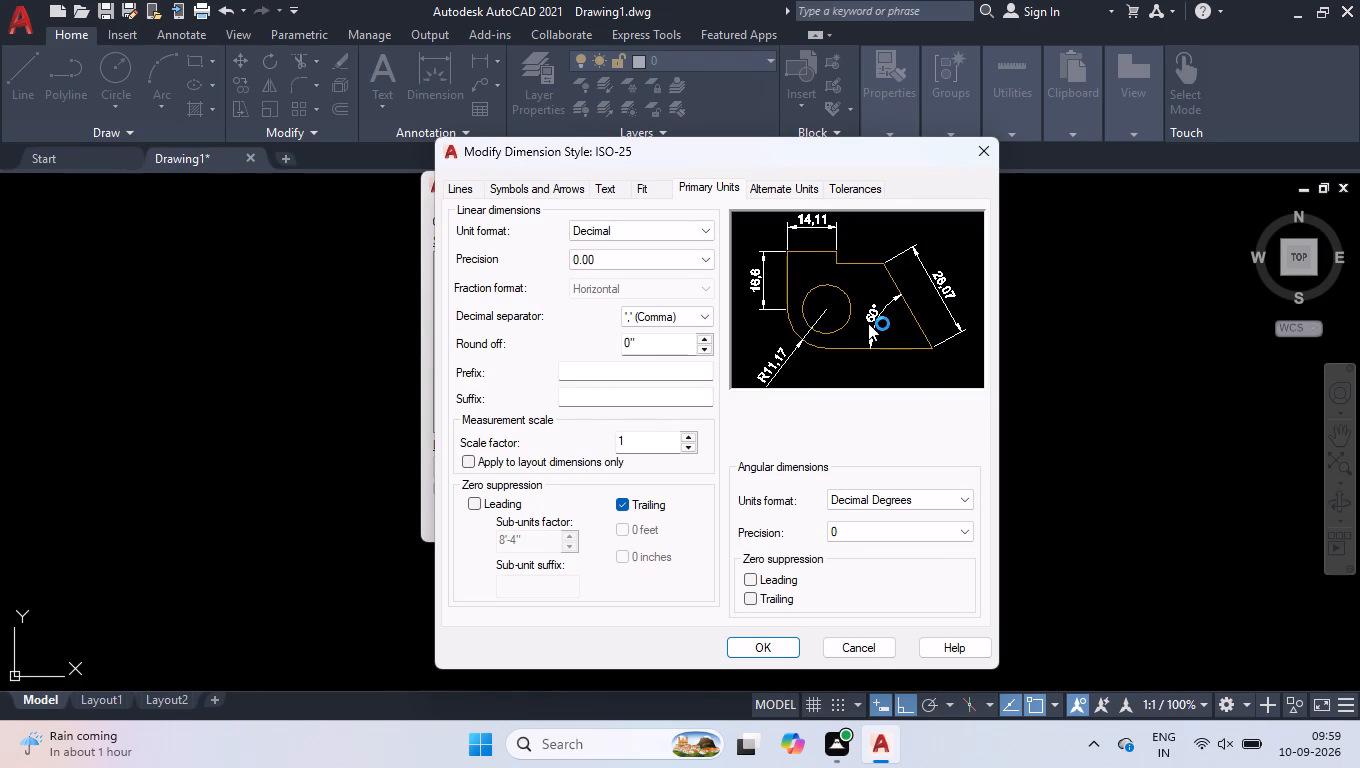
{"action": "left_click", "coordinate": [464, 181]}
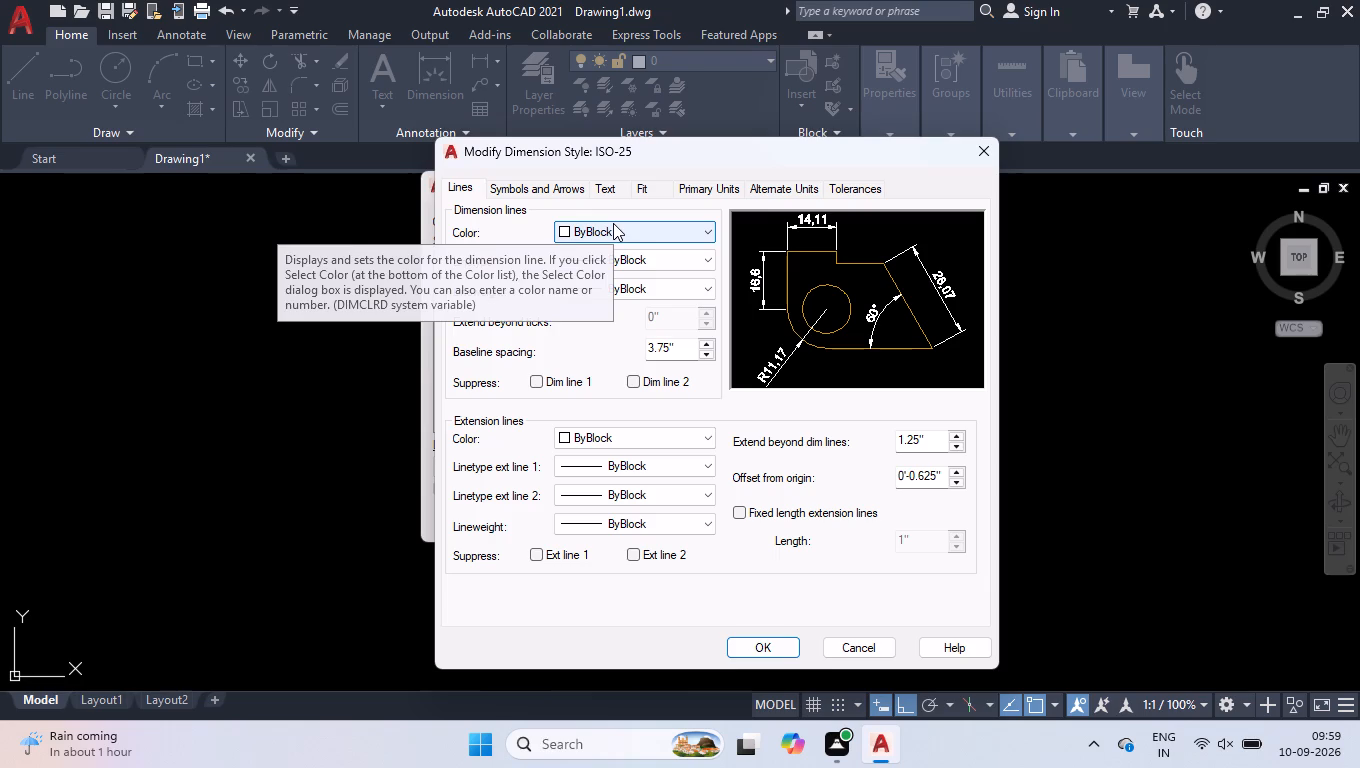
{"action": "left_click_drag", "start_coordinate": [928, 440], "coordinate": [845, 441]}
{"action": "key", "text": "1"}
{"action": "key", "text": "Return"}
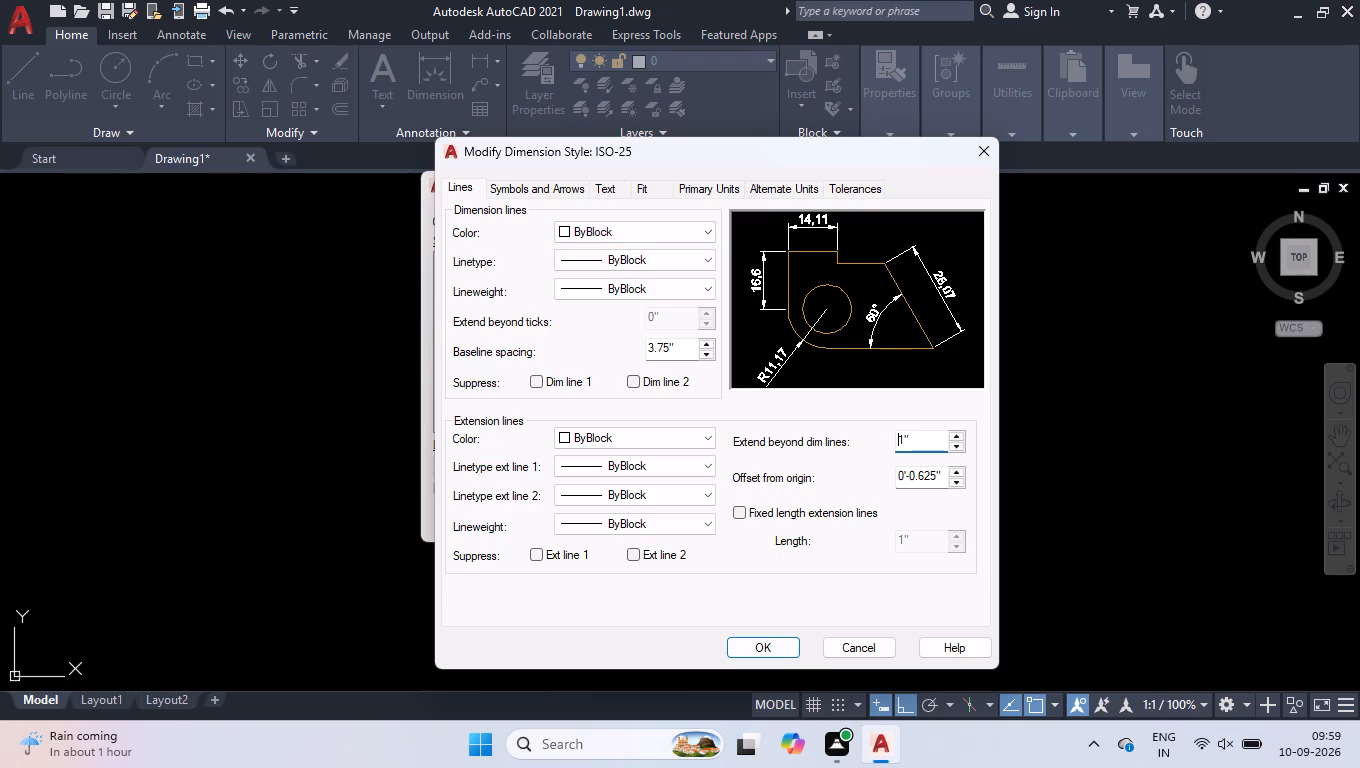
{"action": "left_click_drag", "start_coordinate": [947, 477], "coordinate": [662, 499]}
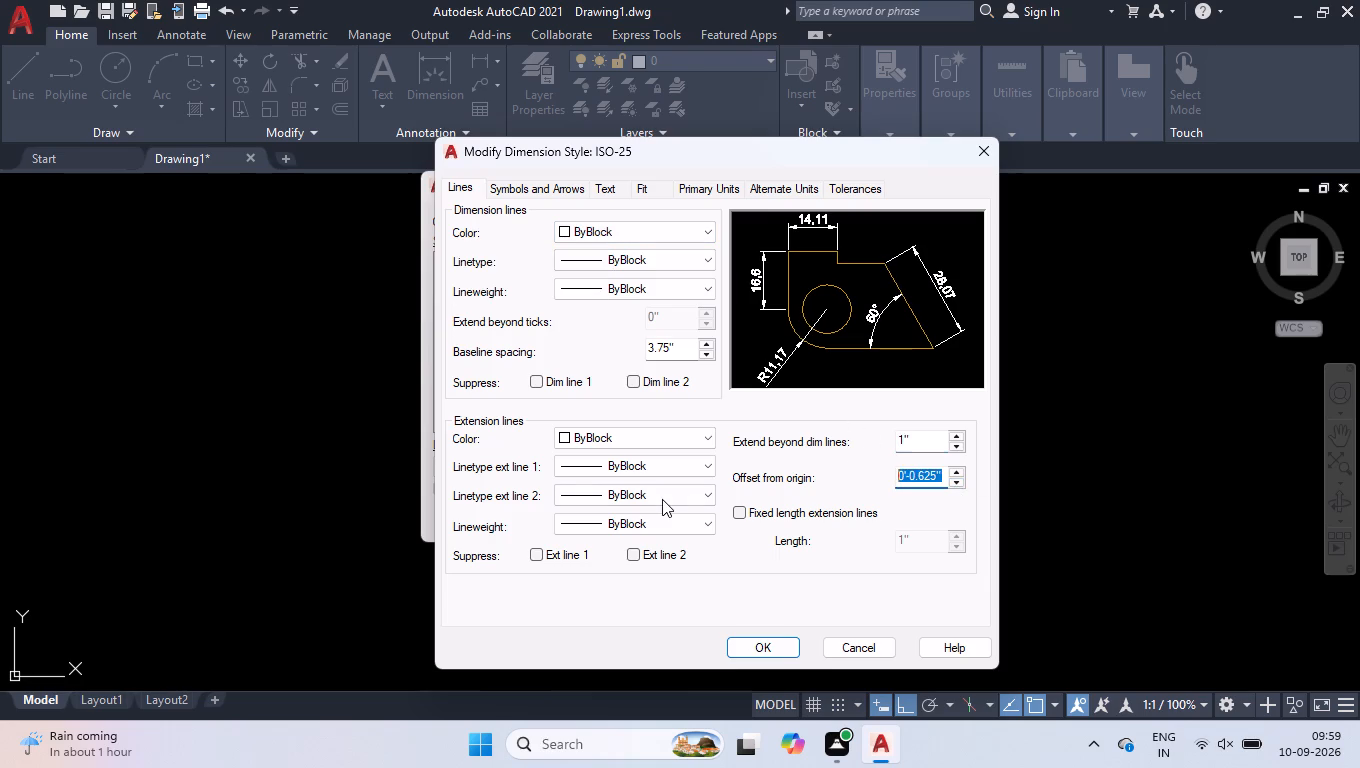
{"action": "key", "text": "2"}
{"action": "key", "text": "Return"}
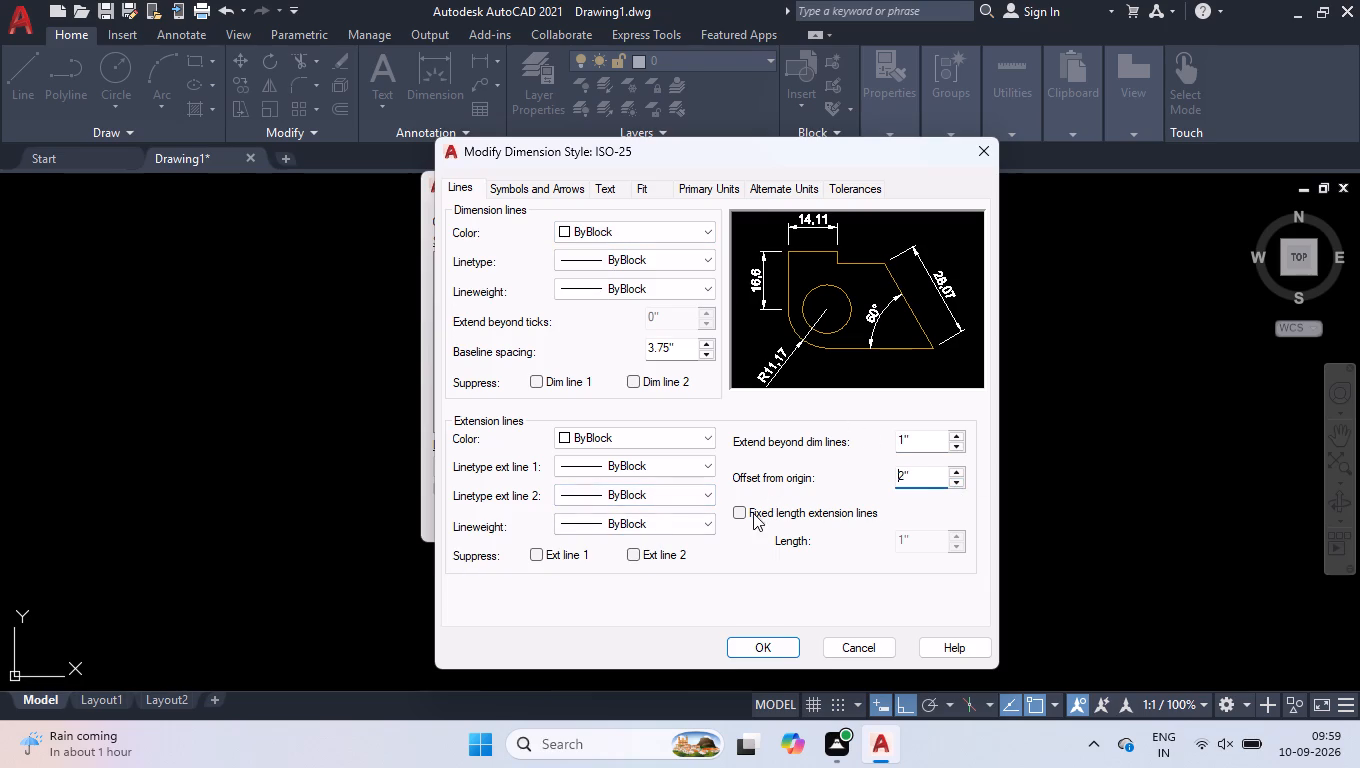
{"action": "left_click", "coordinate": [753, 513]}
Set the dimension style's first and second arrowheads to Oblique with an arrow size of 8".
{"action": "left_click", "coordinate": [528, 185]}
{"action": "left_click", "coordinate": [563, 242]}
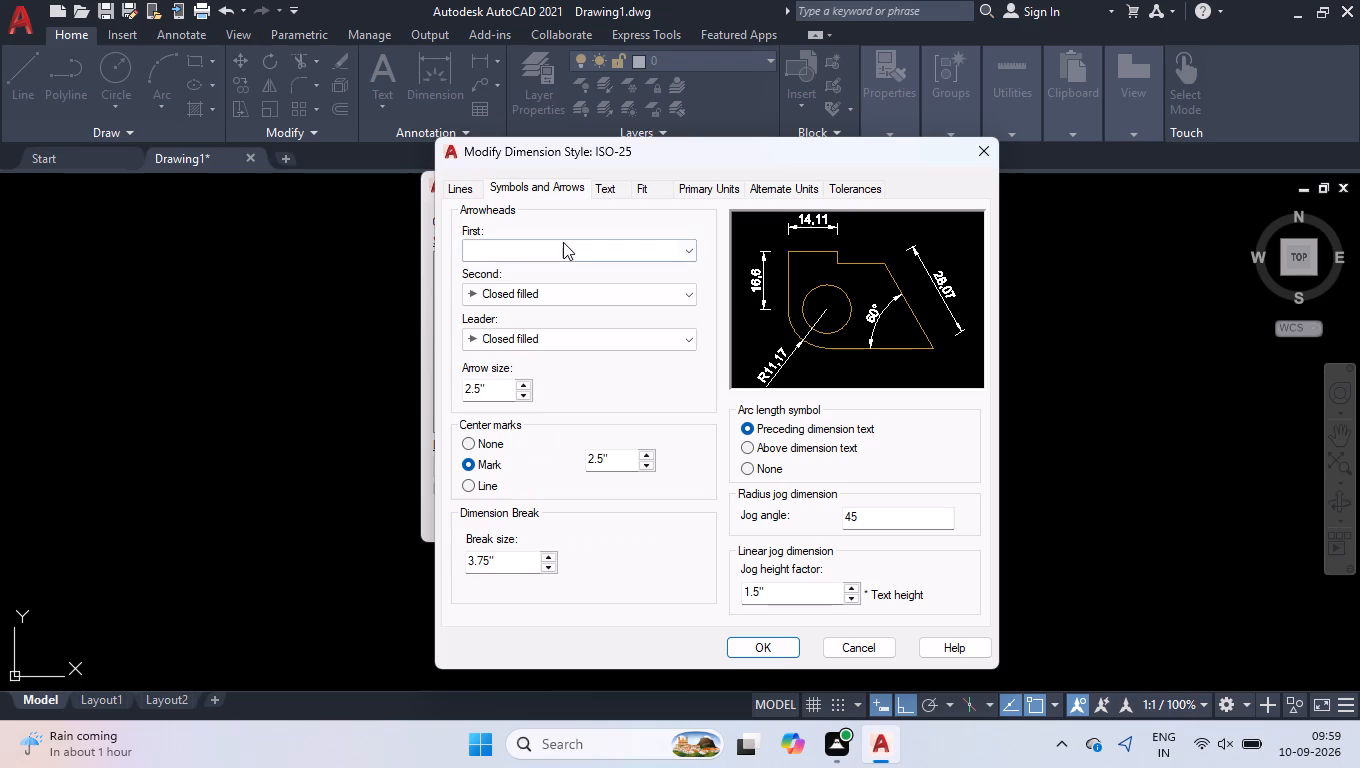
{"action": "left_click", "coordinate": [547, 353]}
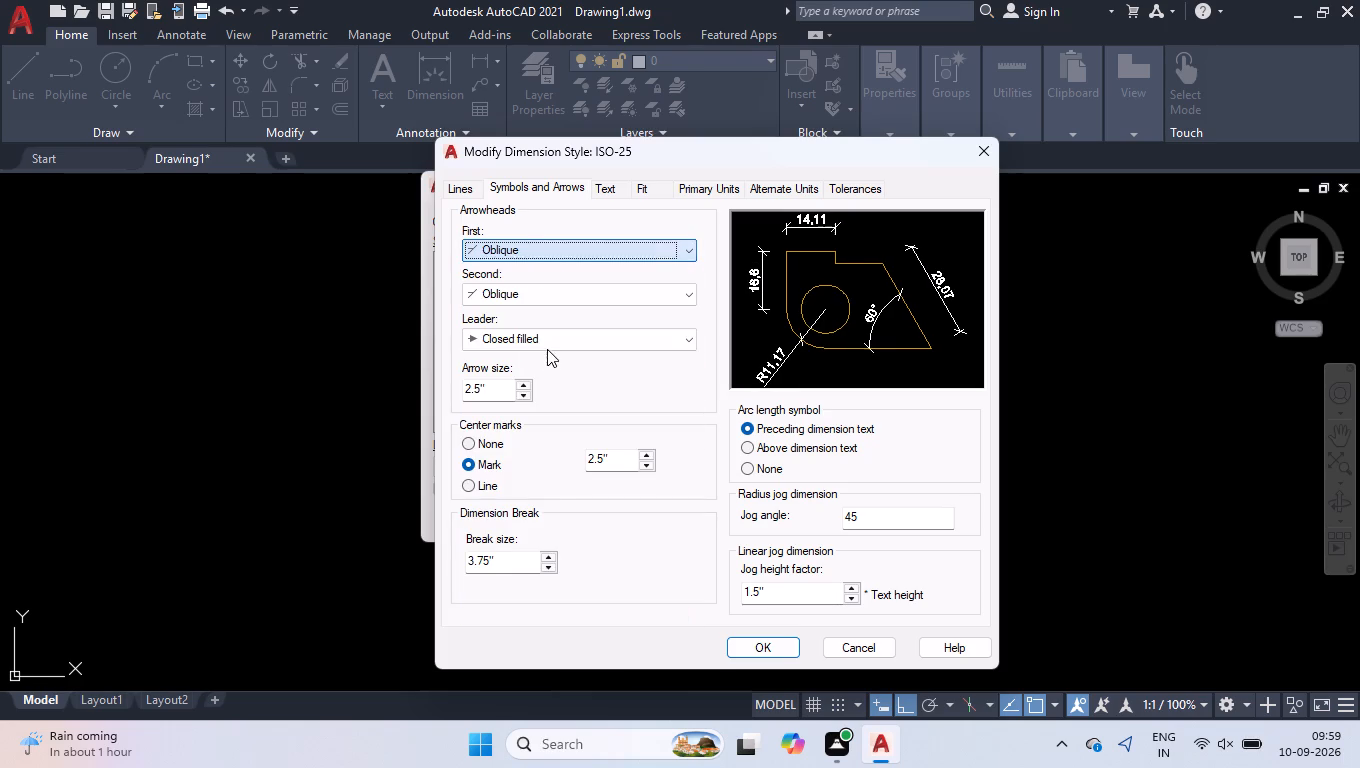
{"action": "left_click_drag", "start_coordinate": [497, 387], "coordinate": [161, 417]}
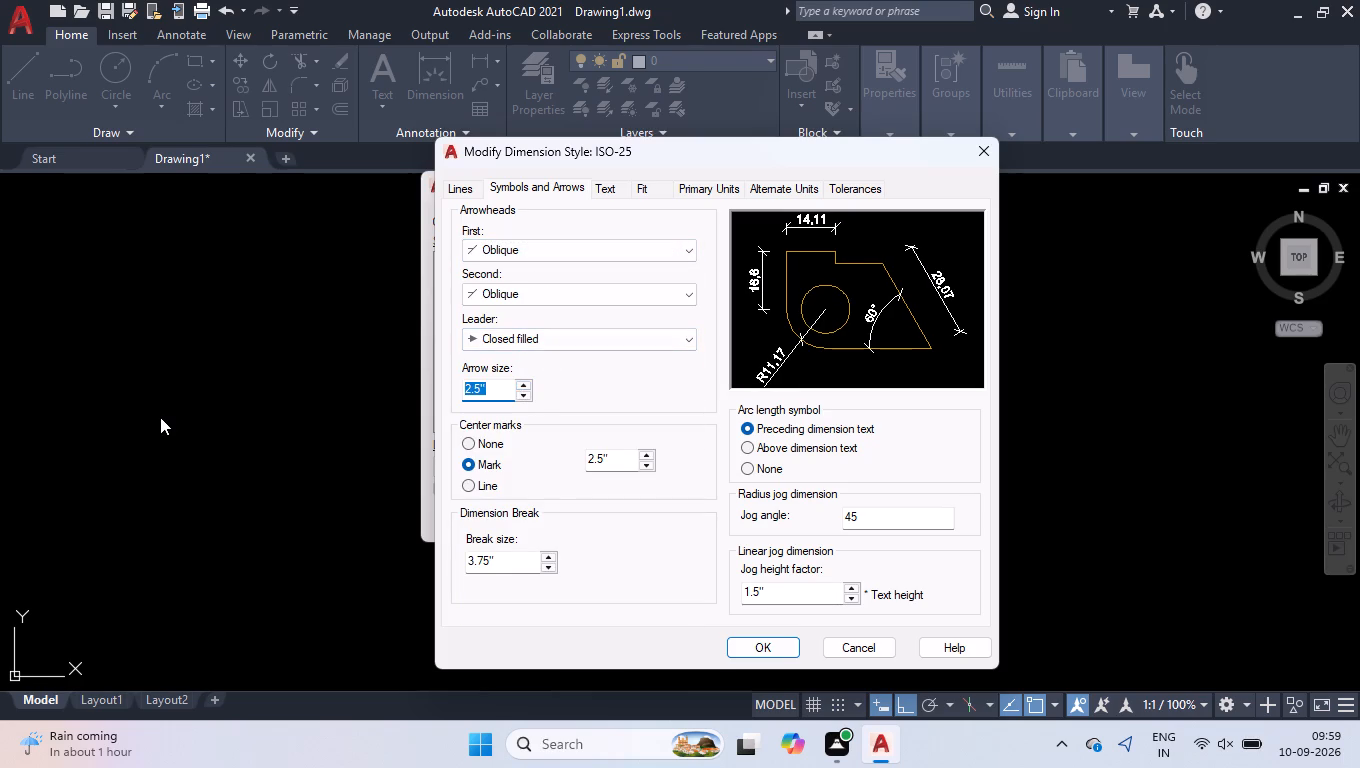
{"action": "key", "text": "8"}
{"action": "key", "text": "Return"}
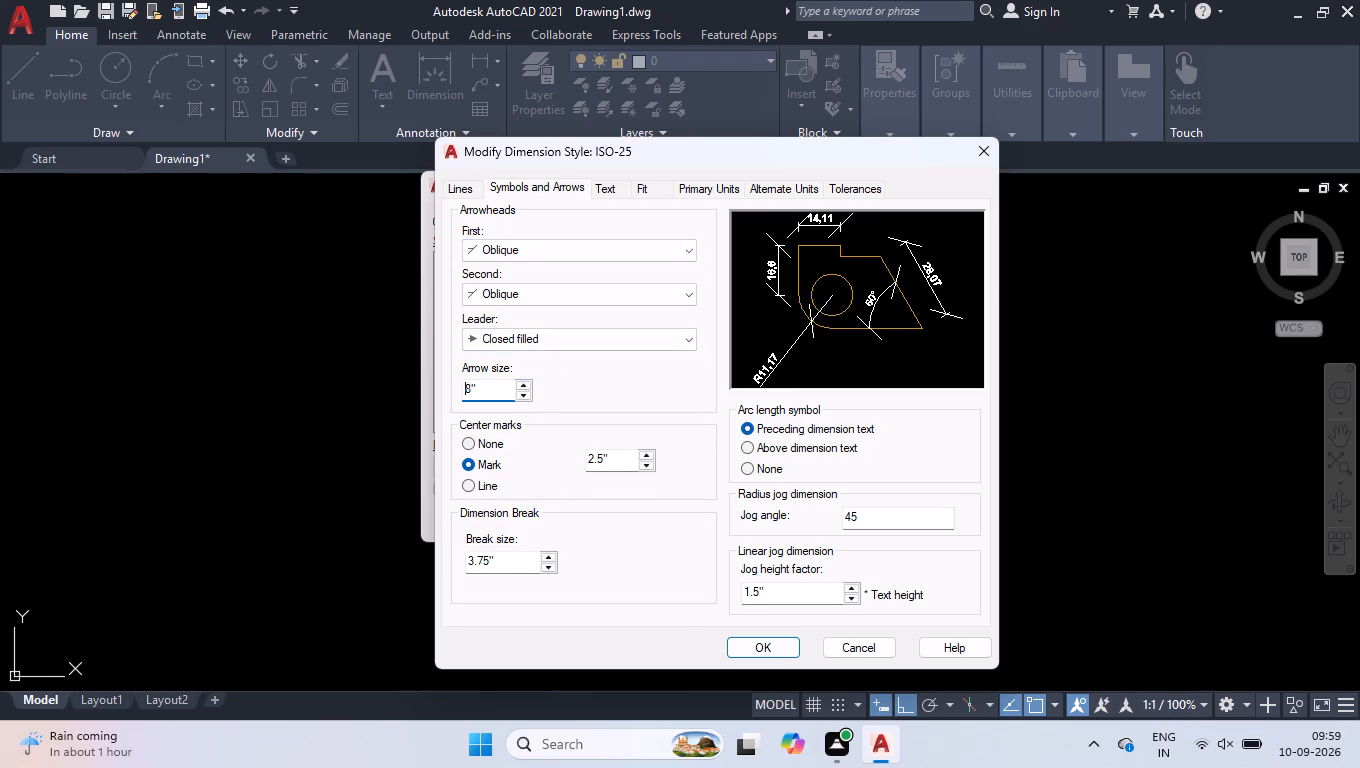
Set the dimension text height to 9", with Centered vertical placement and Horizontal alignment.
{"action": "left_click", "coordinate": [600, 189]}
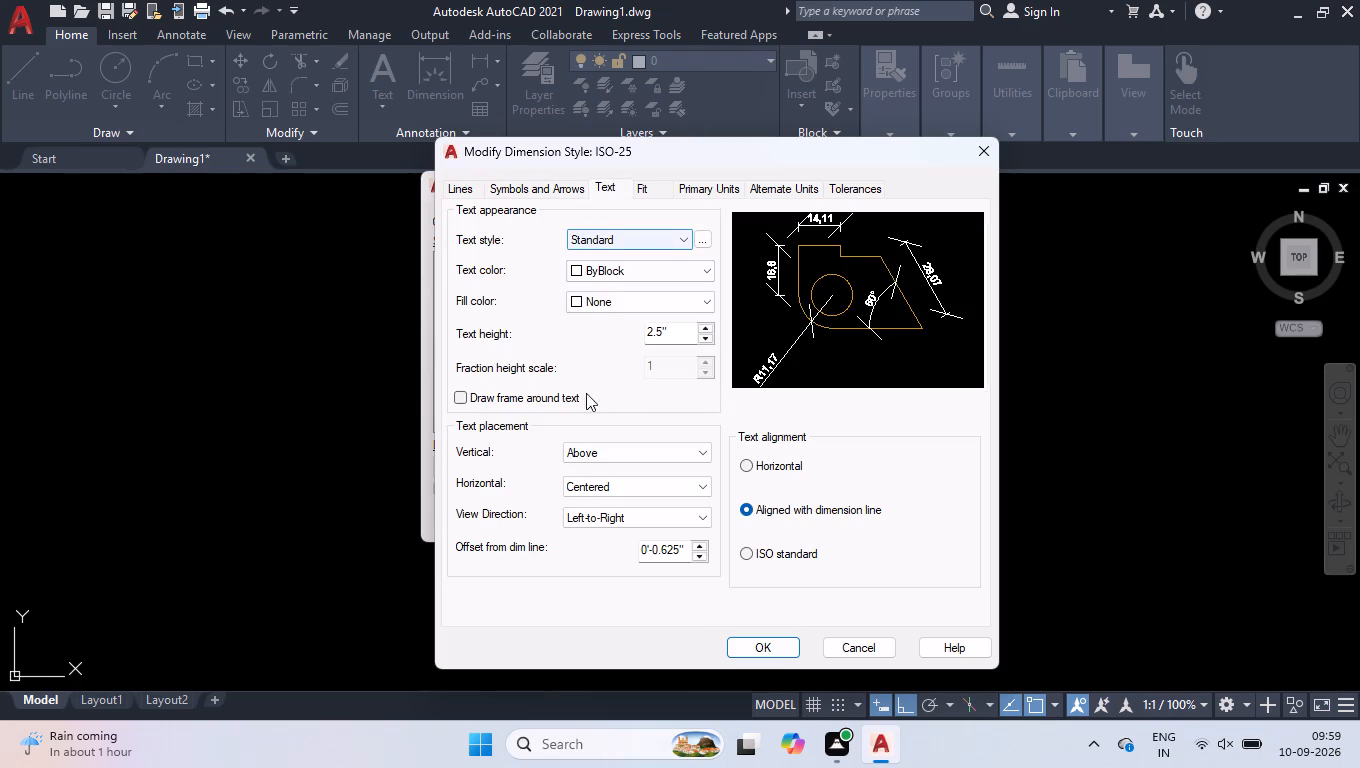
{"action": "left_click_drag", "start_coordinate": [693, 327], "coordinate": [410, 393]}
{"action": "key", "text": "9"}
{"action": "key", "text": "Return"}
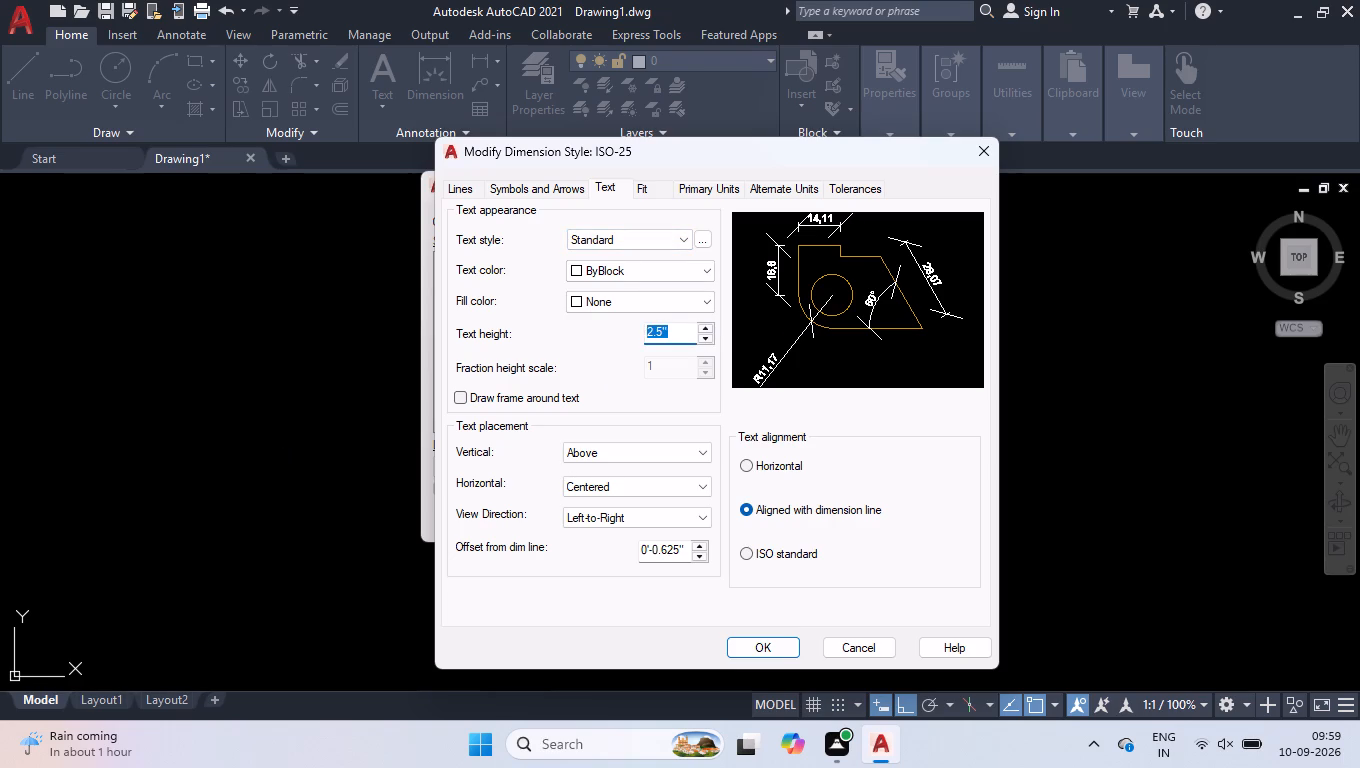
{"action": "left_click", "coordinate": [669, 449]}
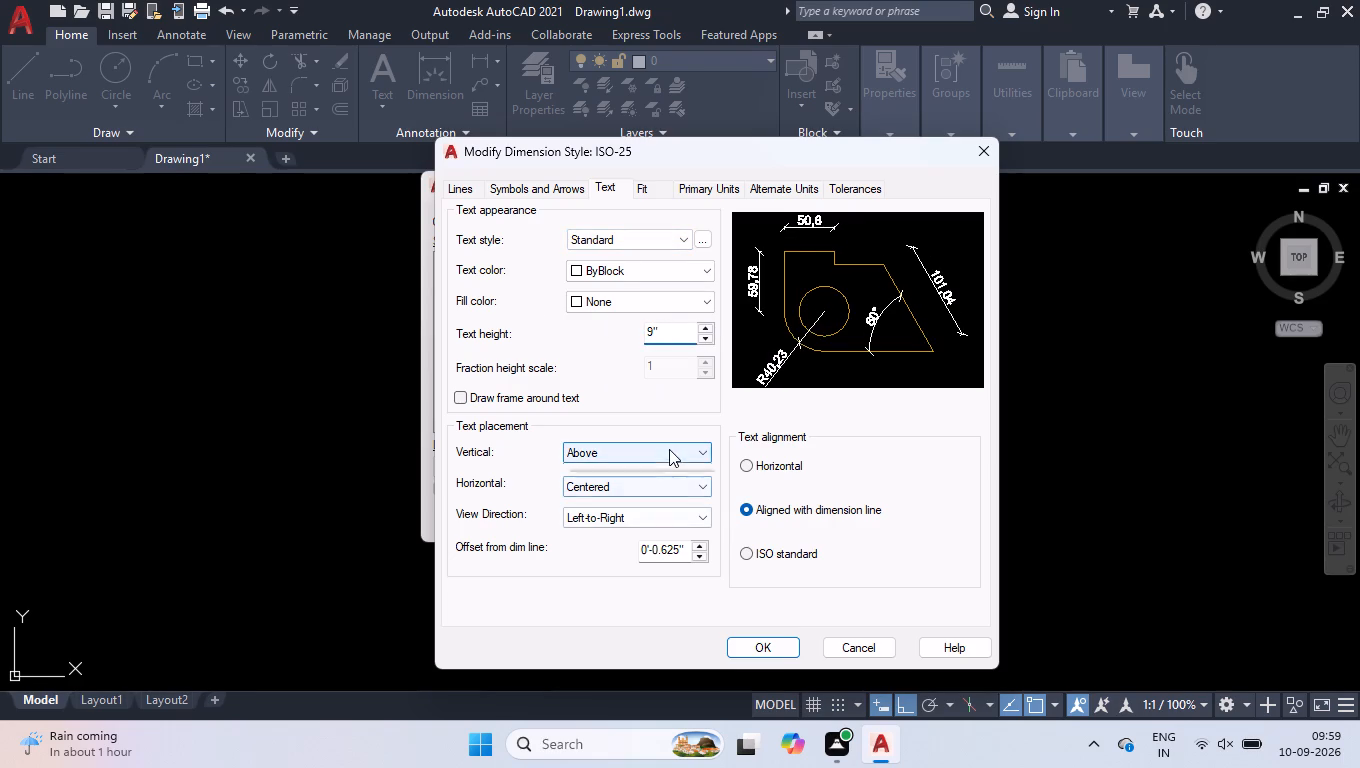
{"action": "left_click", "coordinate": [635, 472]}
{"action": "left_click", "coordinate": [767, 467]}
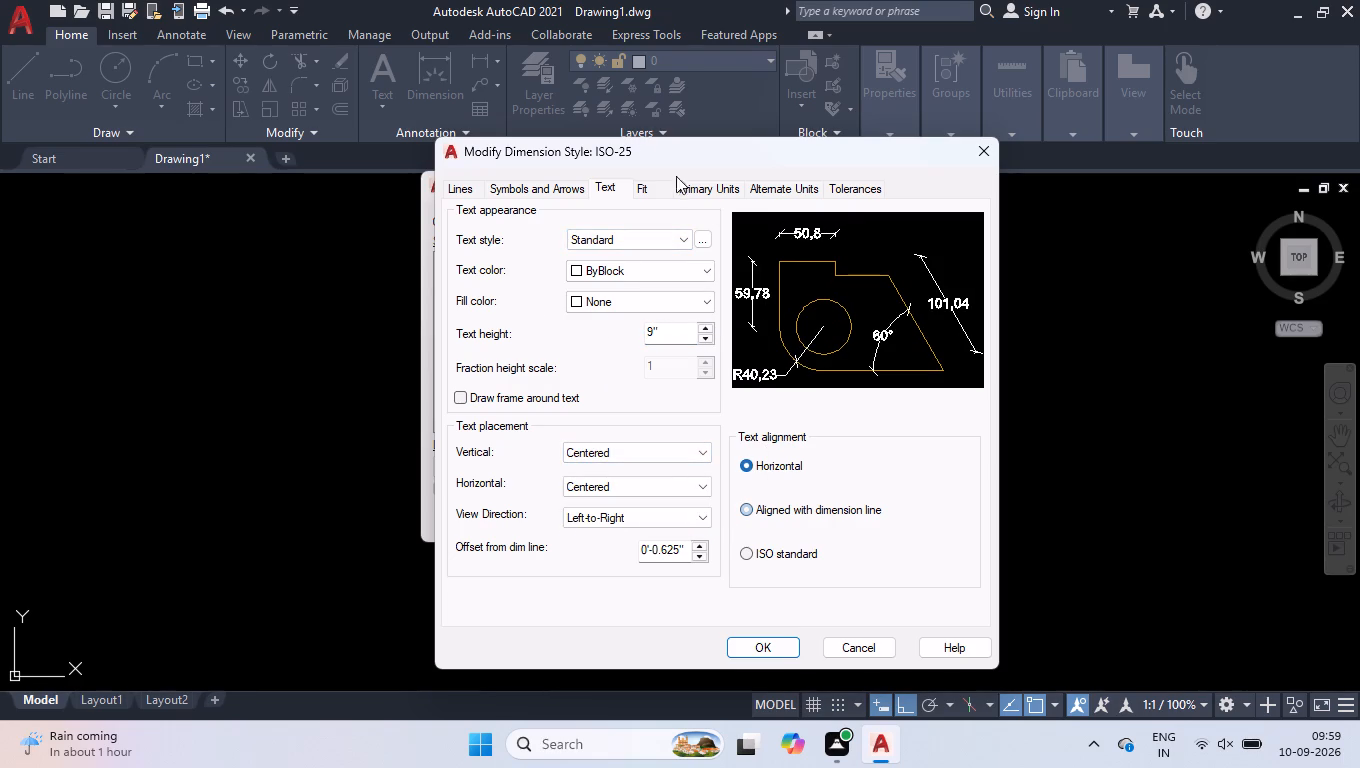
Set the primary units to Engineering format with 0'-0.0" precision, and save the dimension style.
{"action": "left_click", "coordinate": [684, 183]}
{"action": "left_click", "coordinate": [646, 217]}
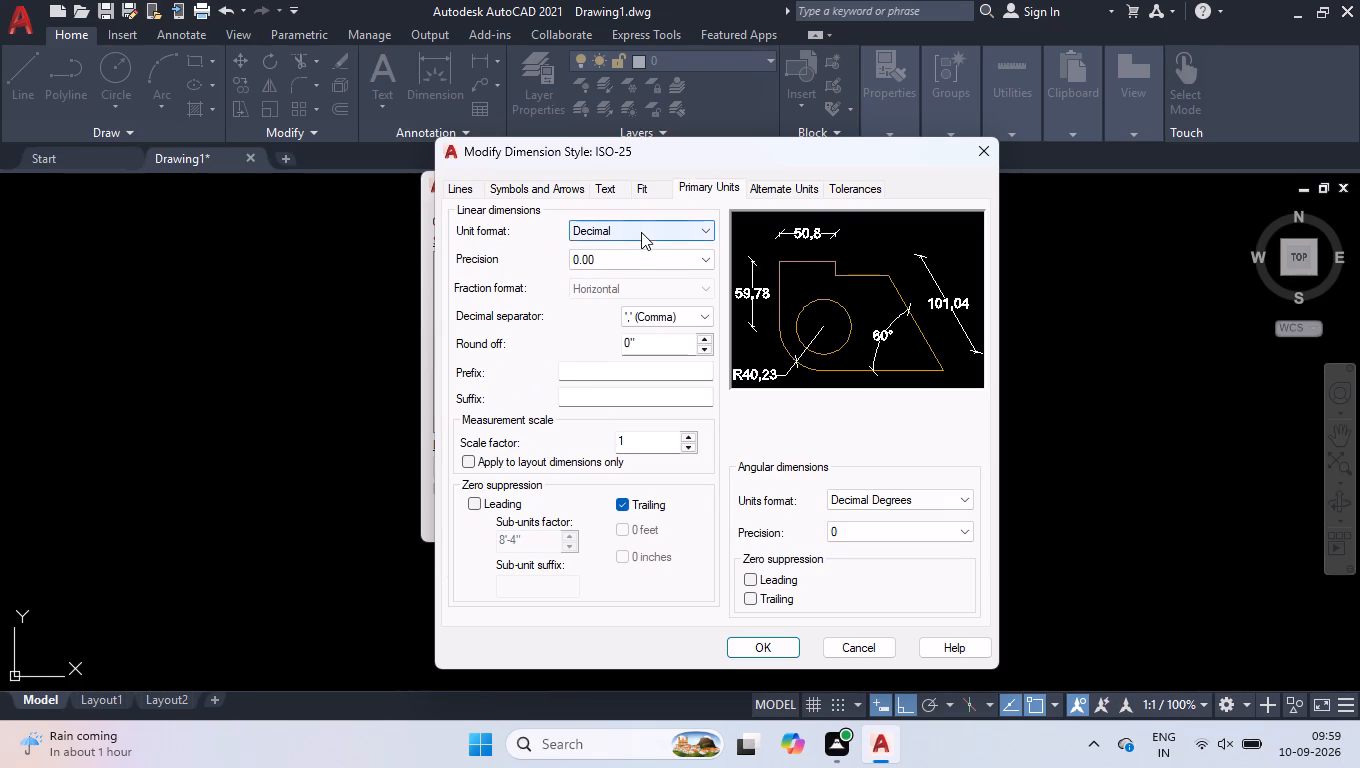
{"action": "left_click", "coordinate": [641, 232]}
{"action": "left_click", "coordinate": [628, 273]}
{"action": "left_click", "coordinate": [621, 254]}
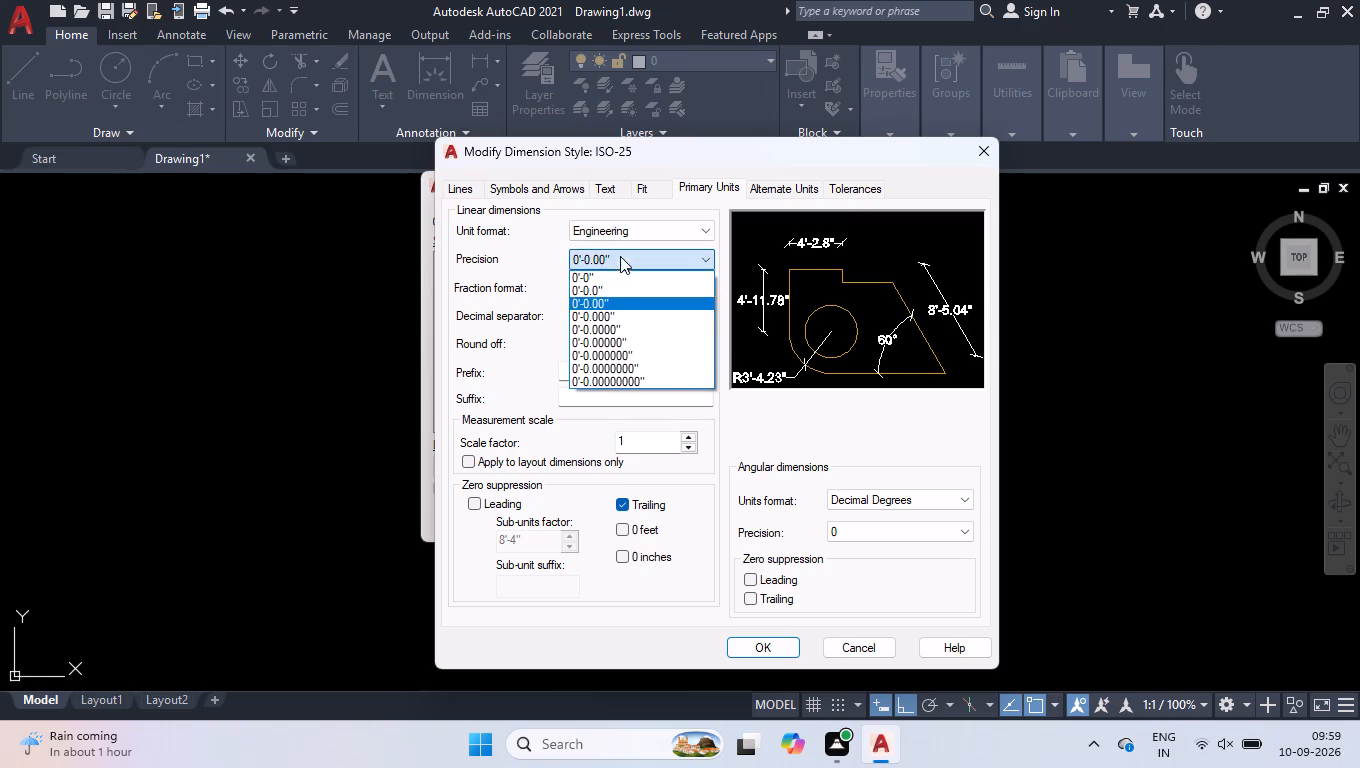
{"action": "left_click", "coordinate": [596, 287]}
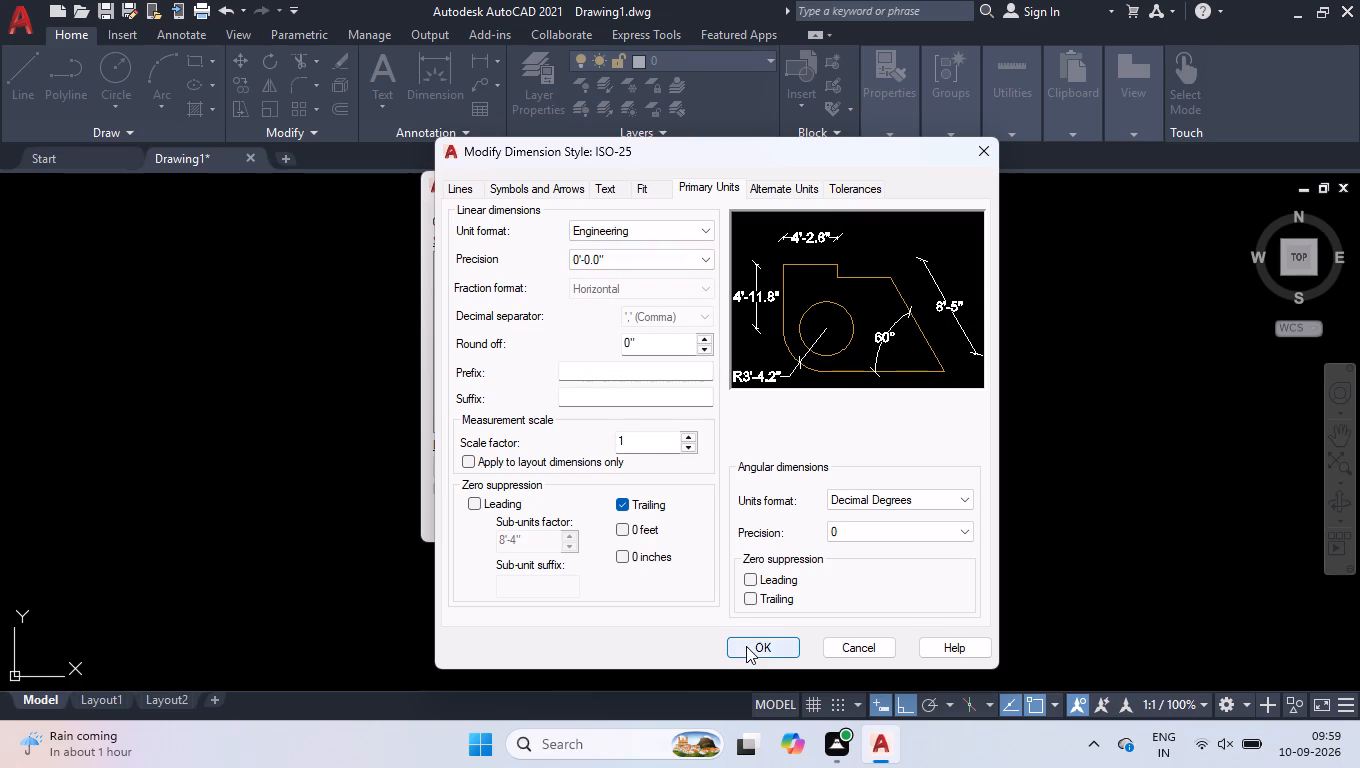
{"action": "left_click", "coordinate": [746, 646]}
{"action": "left_click", "coordinate": [785, 518]}
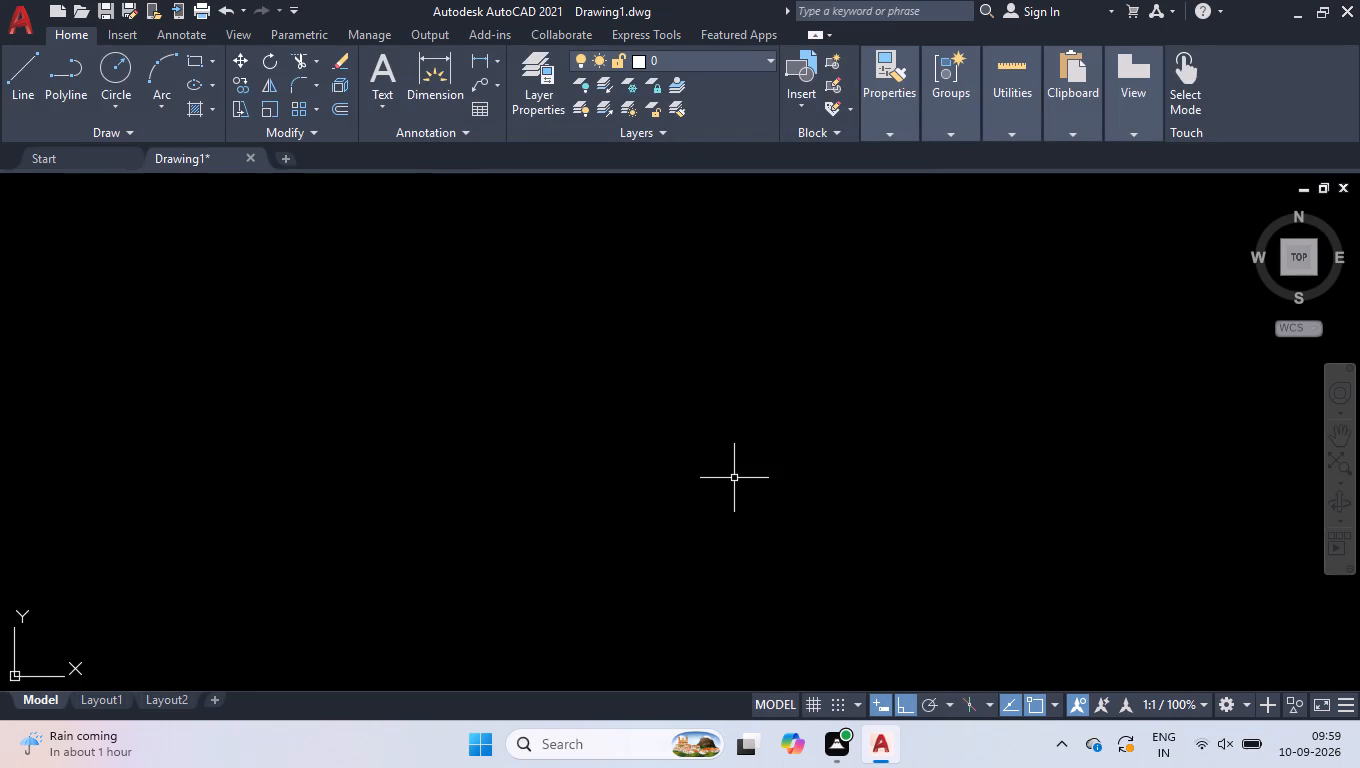
Draw a closed rectangle 40' wide and 54' high with the Line command.
{"action": "key", "text": "l"}
{"action": "key", "text": "Return"}
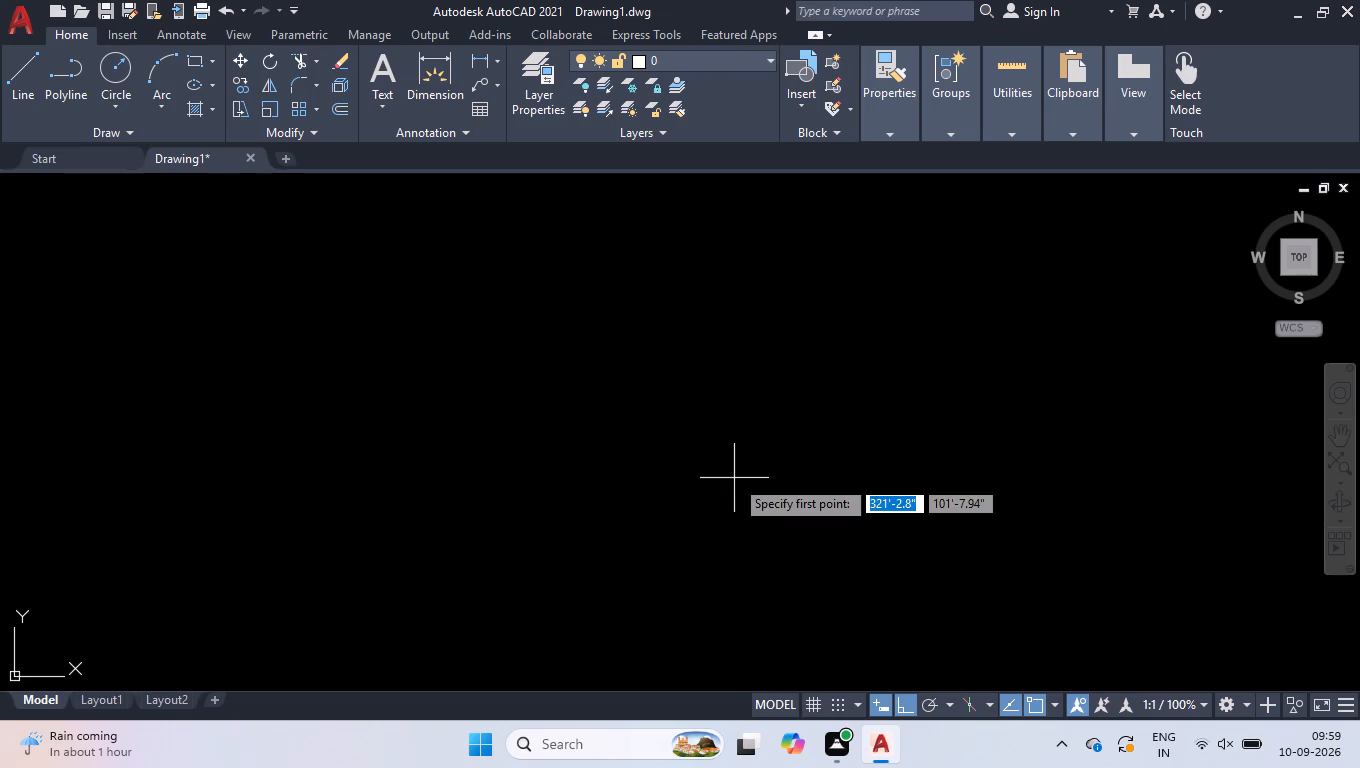
{"action": "left_click", "coordinate": [403, 637]}
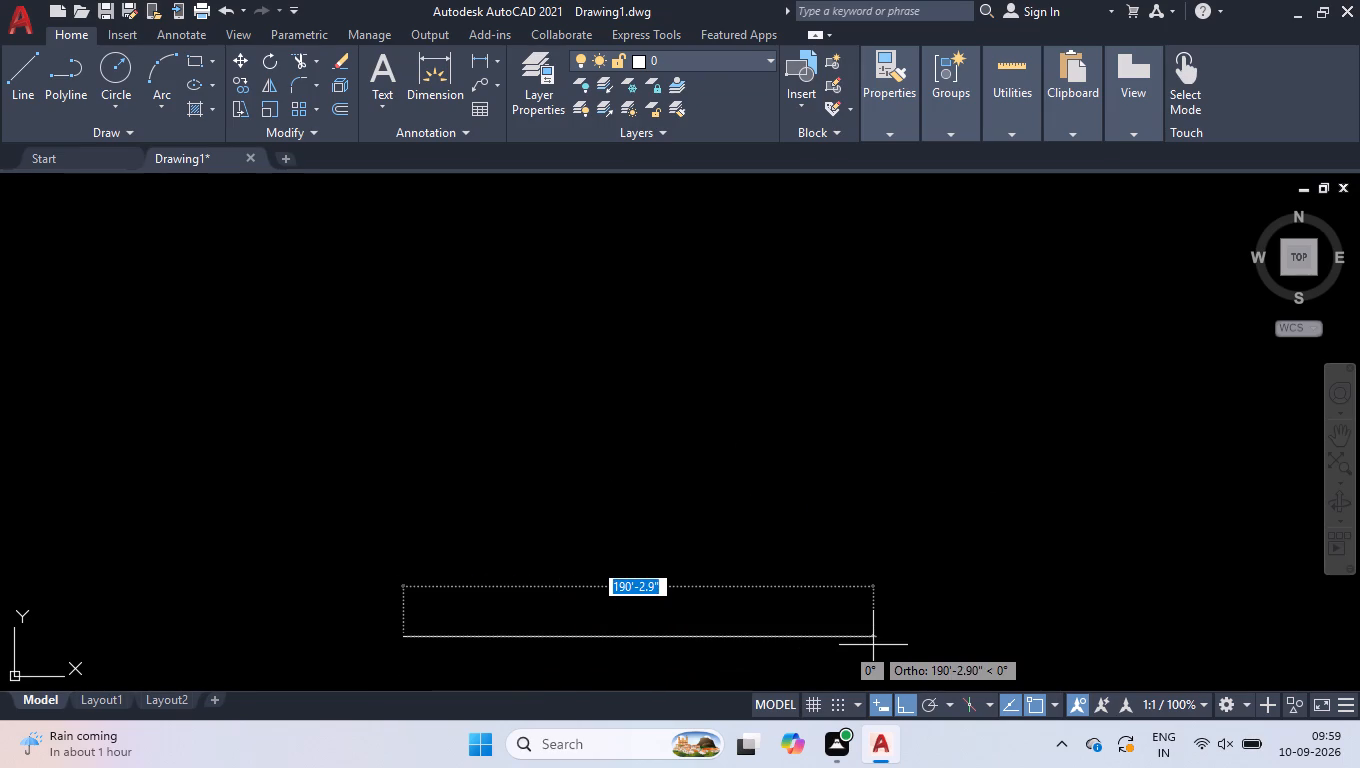
{"action": "type", "text": "40'"}
{"action": "key", "text": "Return"}
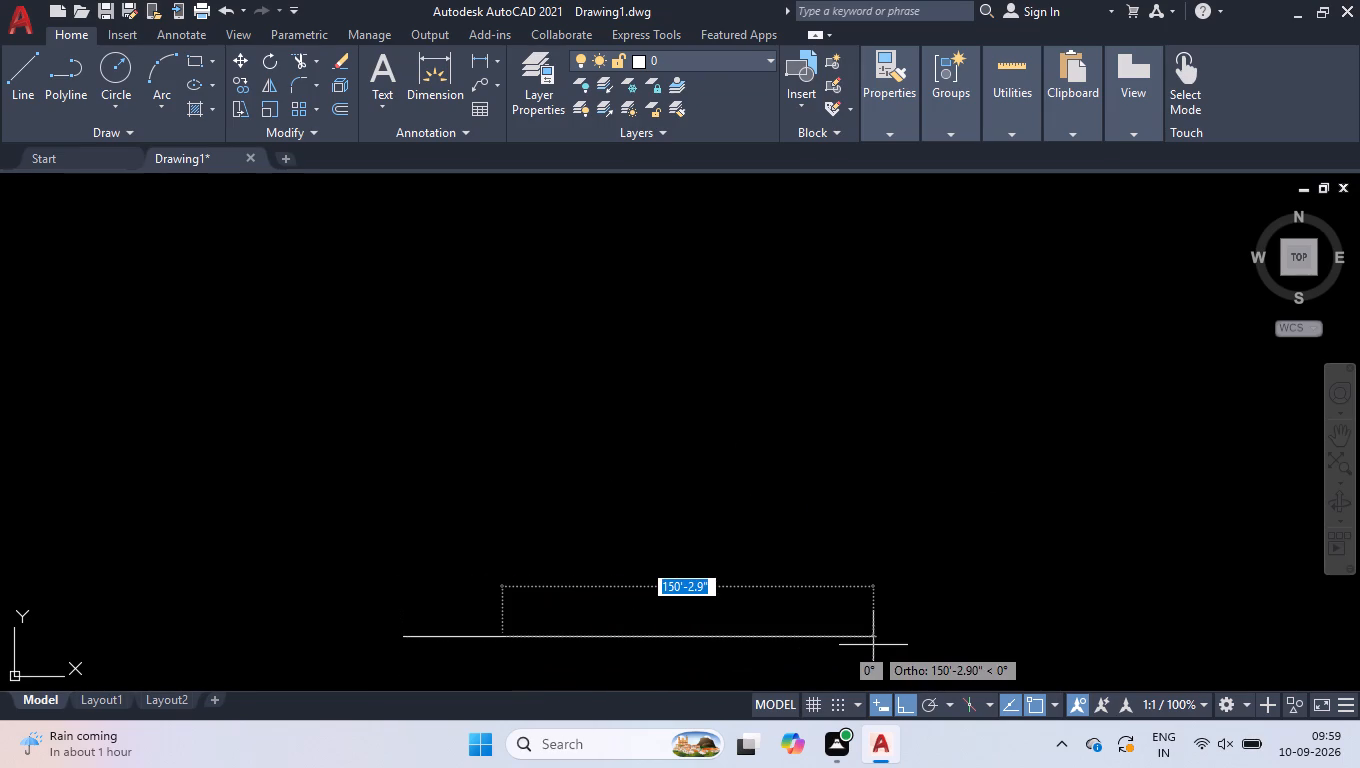
{"action": "scroll", "coordinate": [400, 674], "scroll_direction": "up", "scroll_amount": 1}
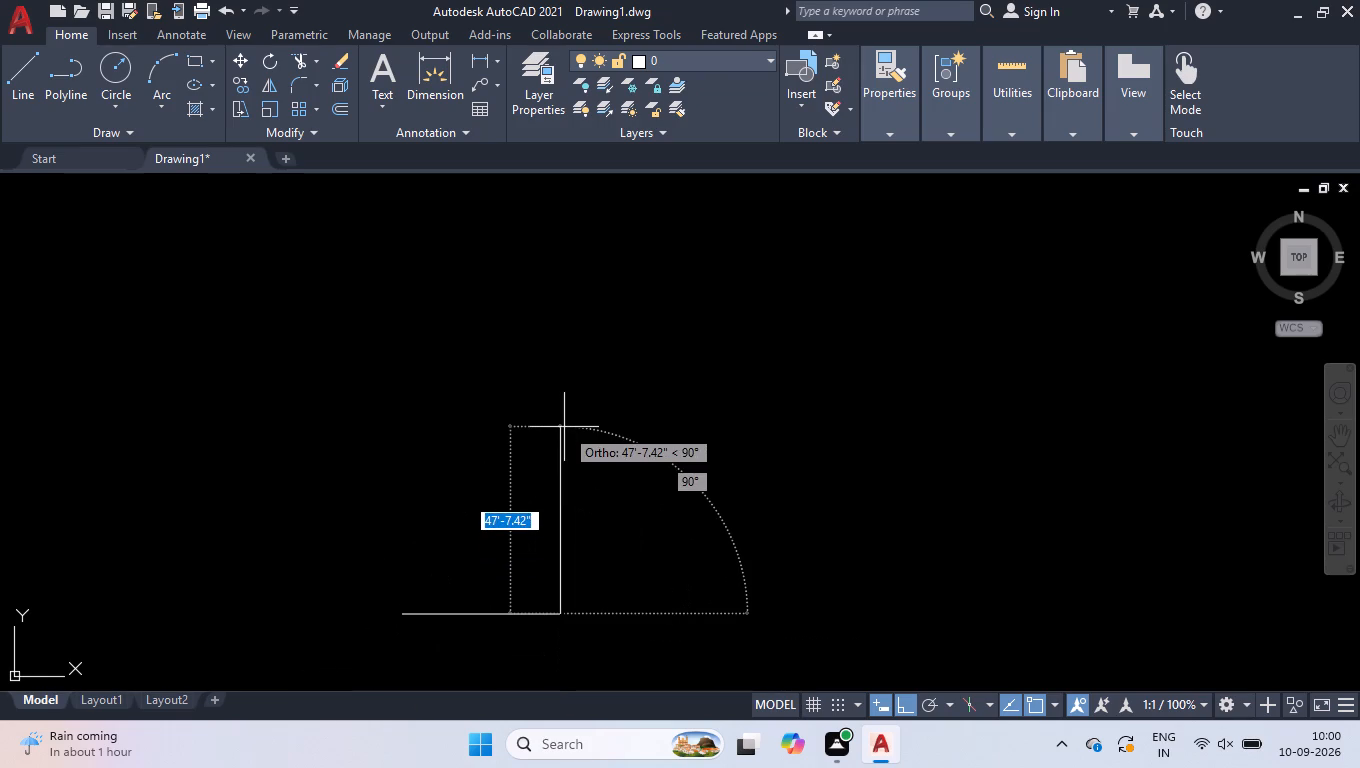
{"action": "type", "text": "54'"}
{"action": "key", "text": "Return"}
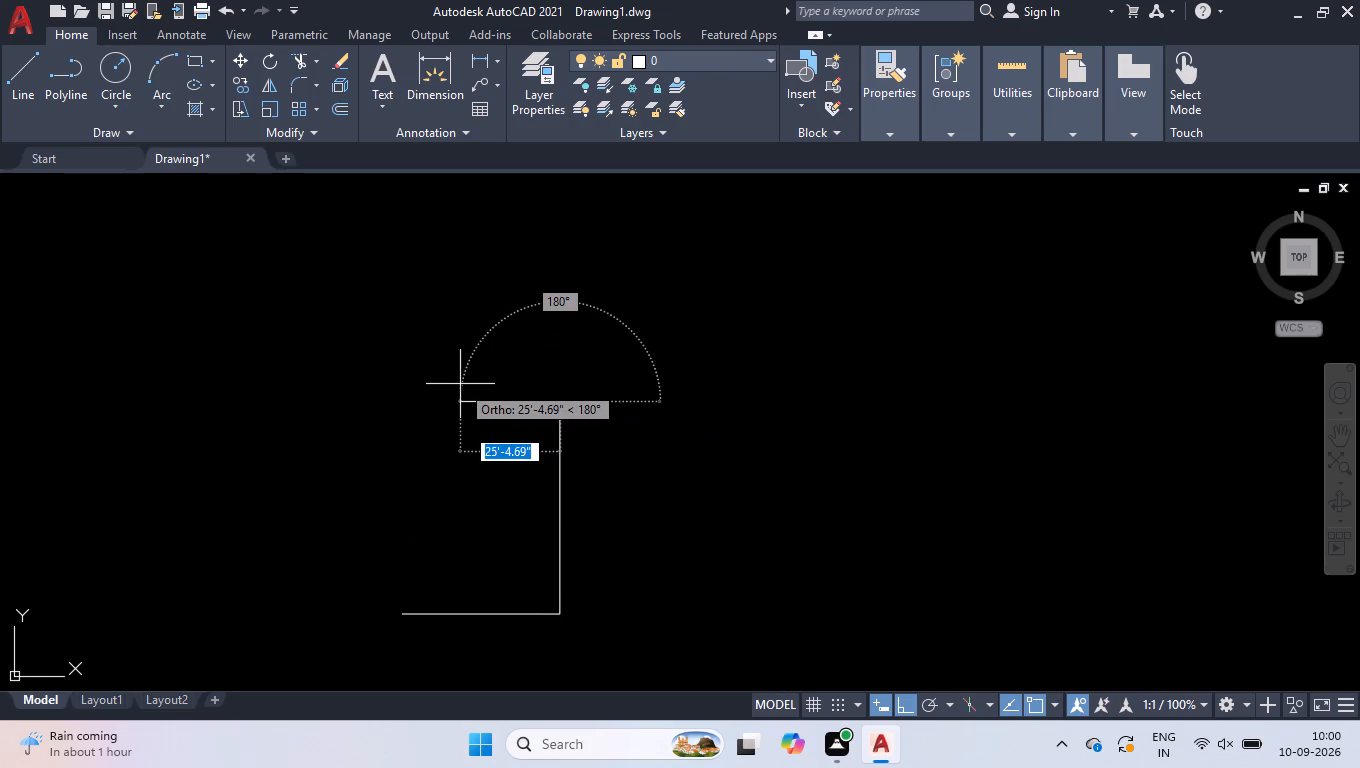
{"action": "type", "text": "40"}
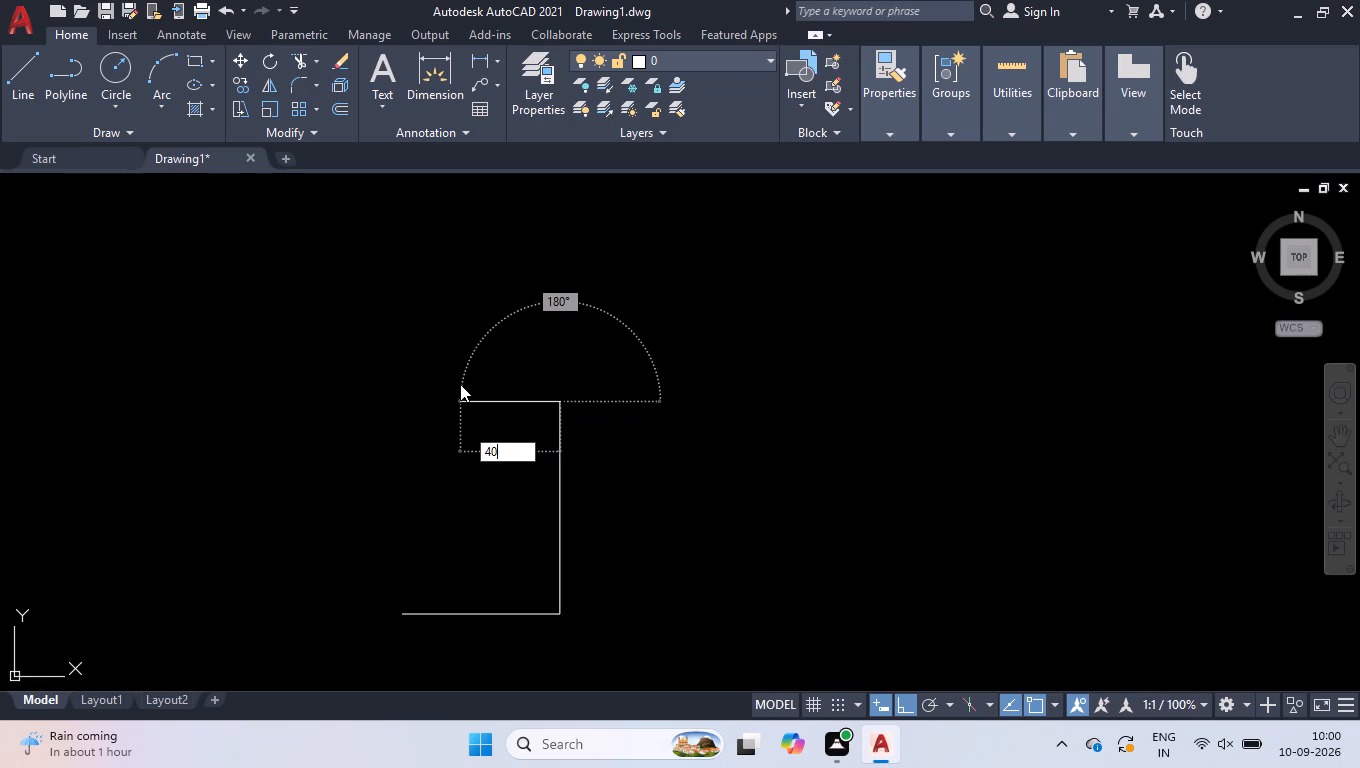
{"action": "key", "text": "apostrophe"}
{"action": "key", "text": "Return"}
{"action": "key", "text": "c"}
{"action": "key", "text": "Return"}
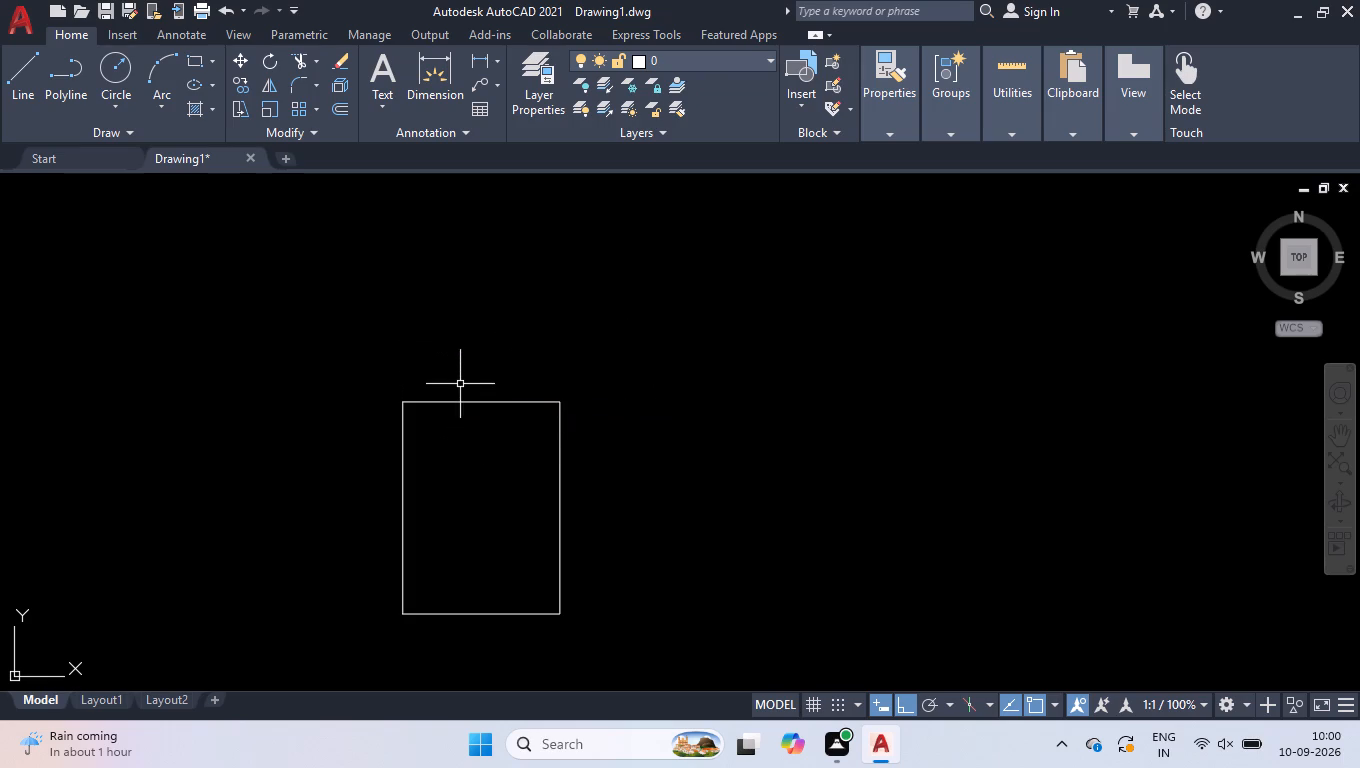
Join the rectangle's four lines into a single outline.
{"action": "left_click", "coordinate": [1302, 263]}
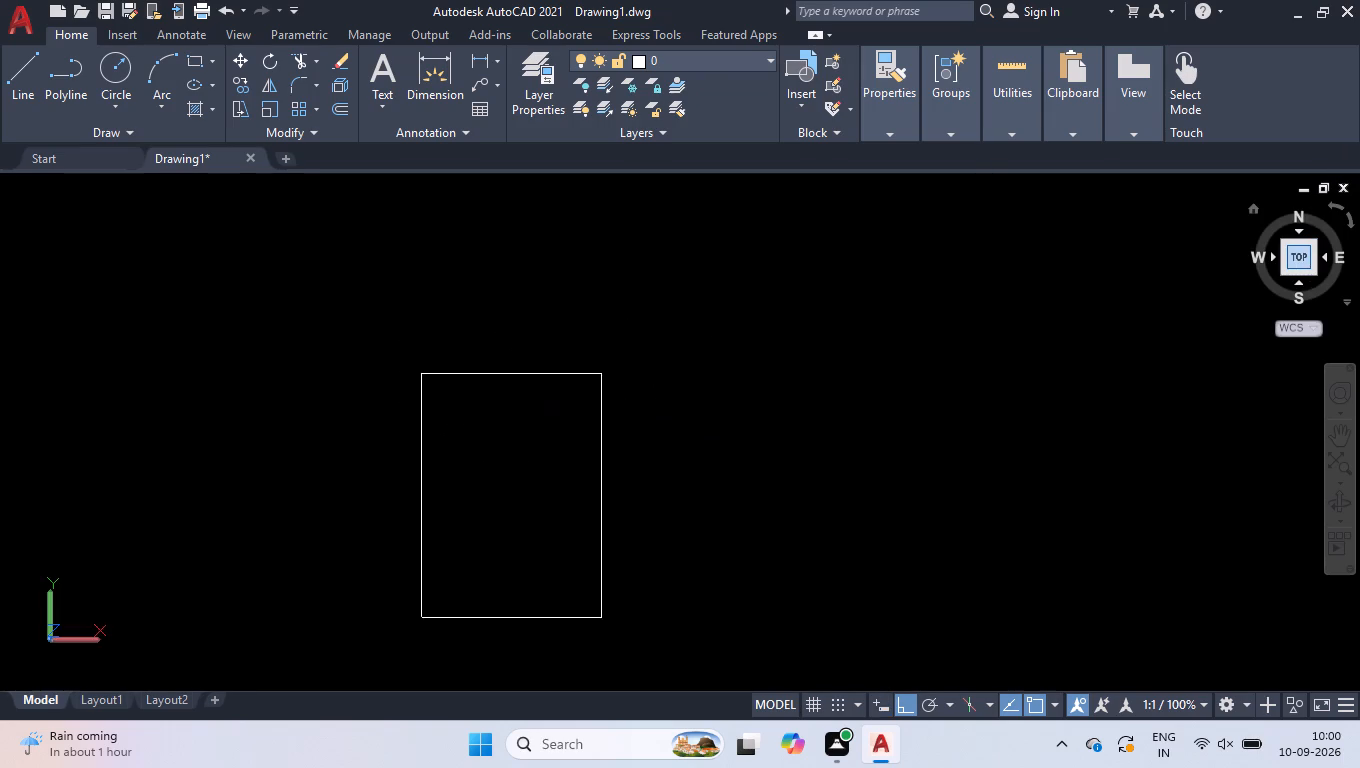
{"action": "left_click", "coordinate": [878, 217]}
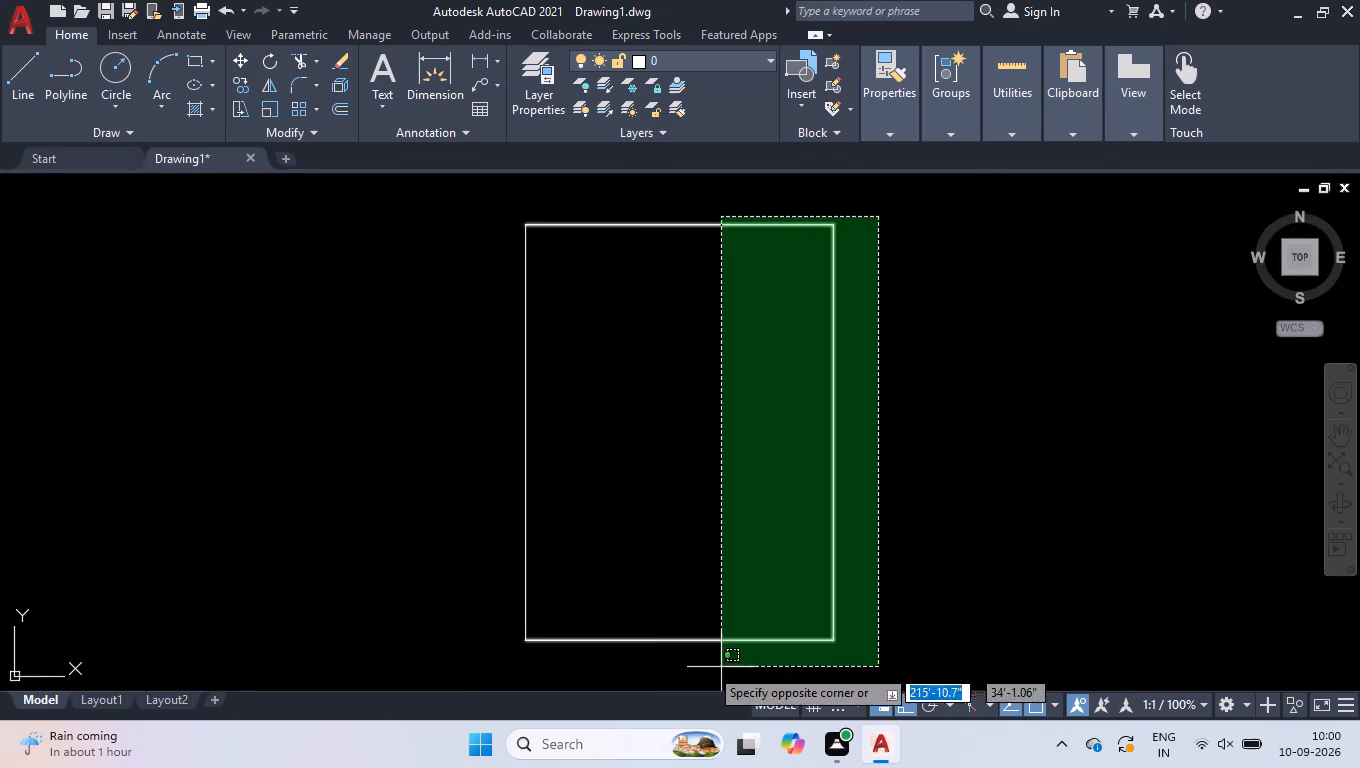
{"action": "left_click", "coordinate": [415, 661]}
{"action": "key", "text": "j"}
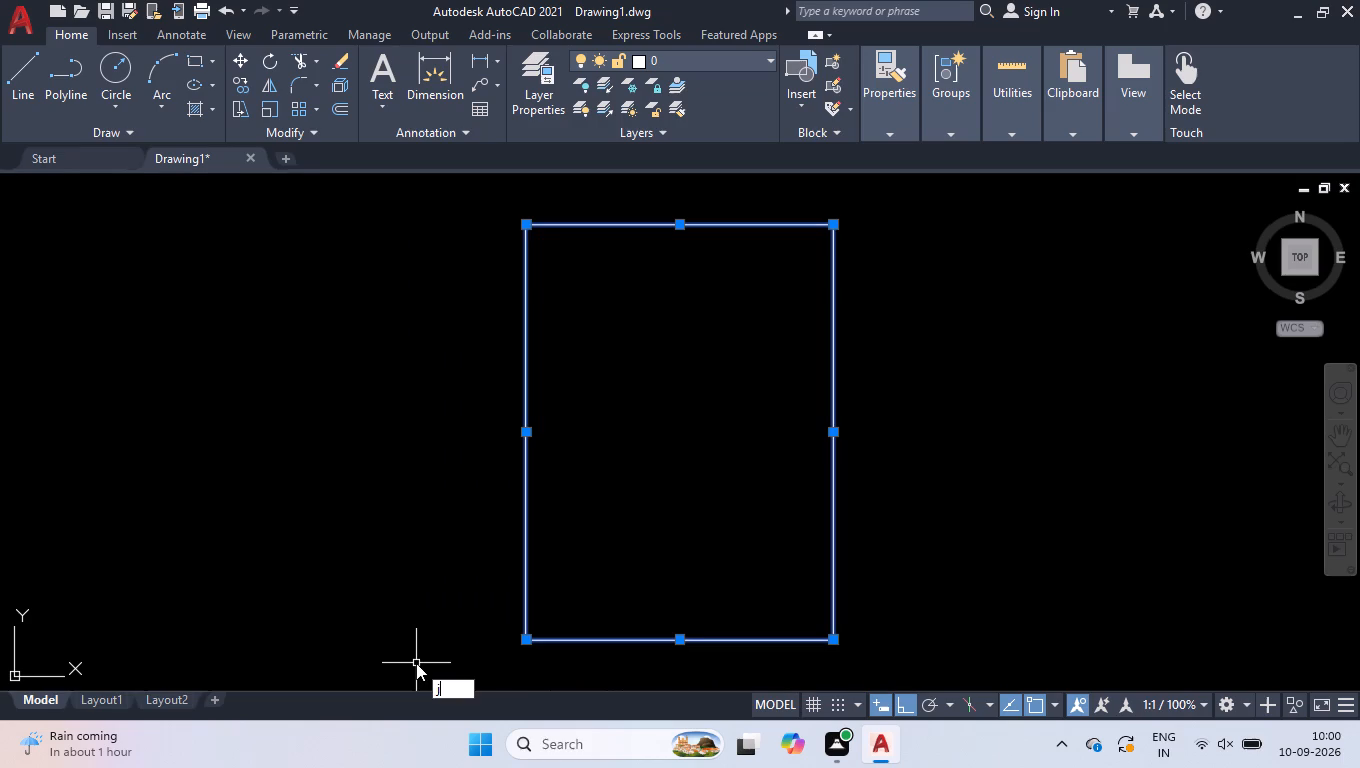
{"action": "key", "text": "Return"}
Offset the joined rectangle 9" inward to form the outer wall thickness.
{"action": "type", "text": "off"}
{"action": "key", "text": "Return"}
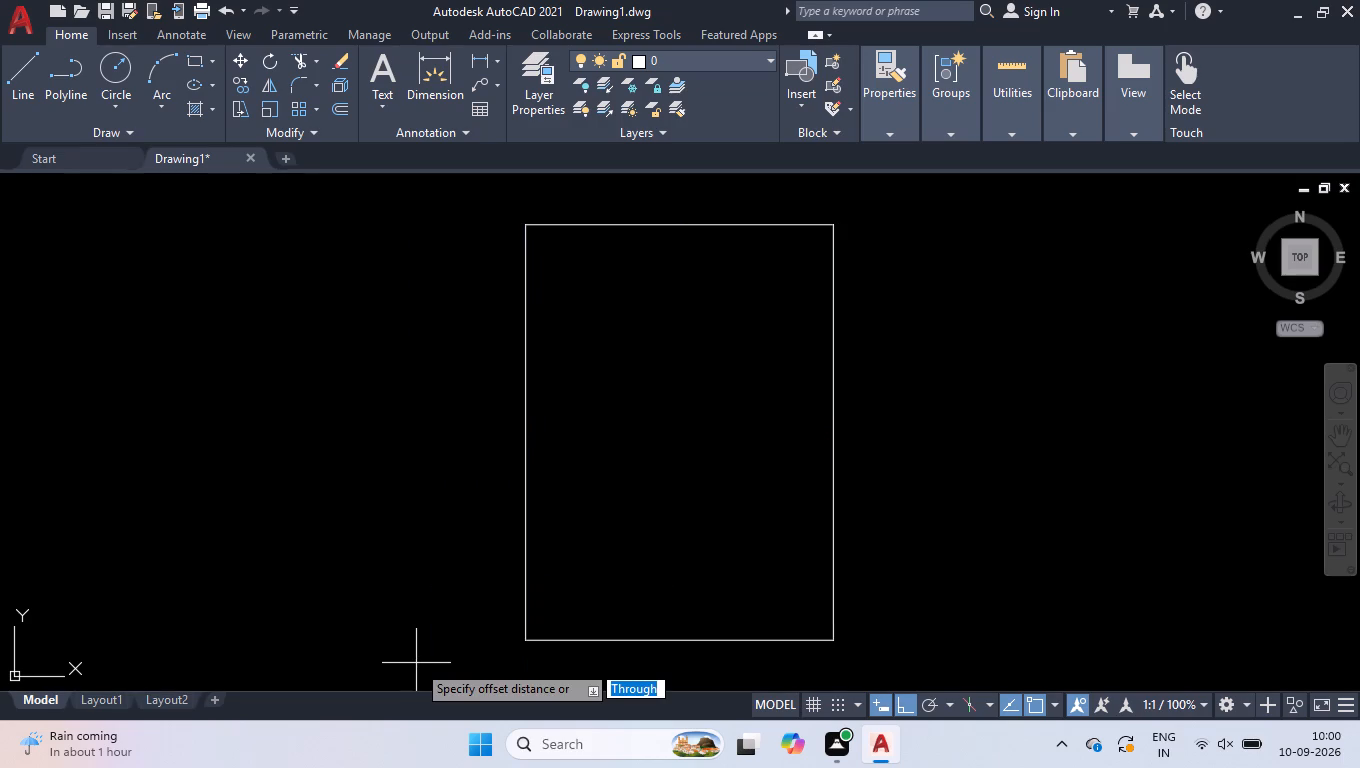
{"action": "key", "text": "9"}
{"action": "key", "text": "Return"}
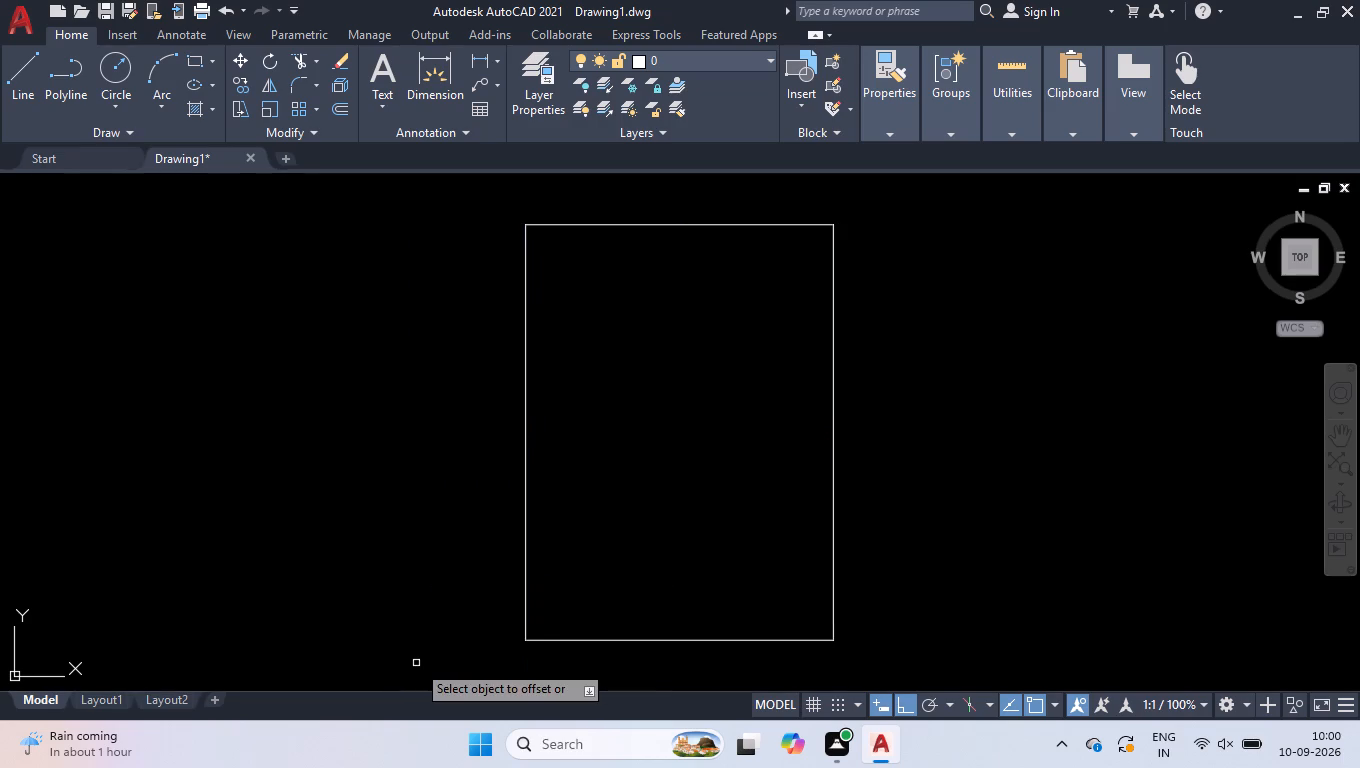
{"action": "left_click", "coordinate": [528, 459]}
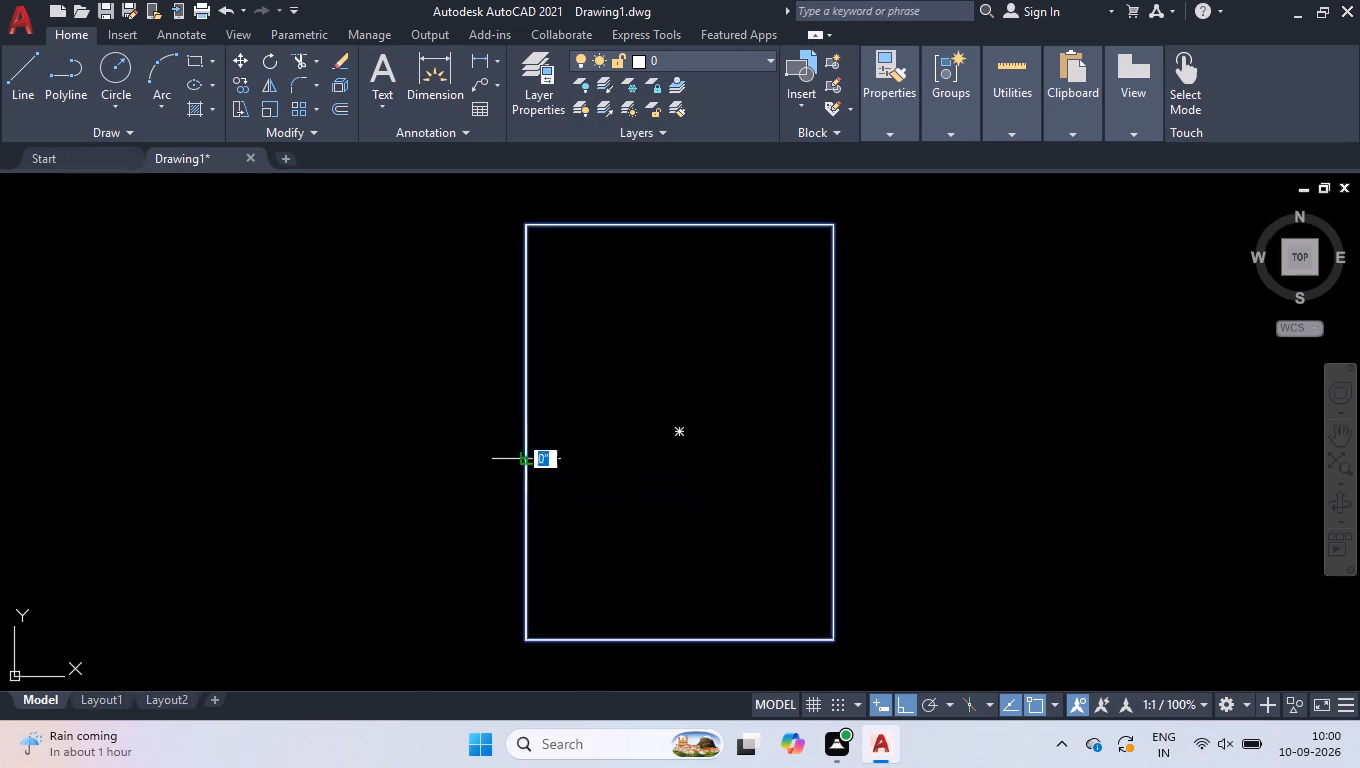
{"action": "left_click", "coordinate": [573, 470]}
{"action": "key", "text": "space"}
Explode the outer and inner rectangles into separate lines.
{"action": "left_click", "coordinate": [863, 370]}
{"action": "left_click", "coordinate": [797, 404]}
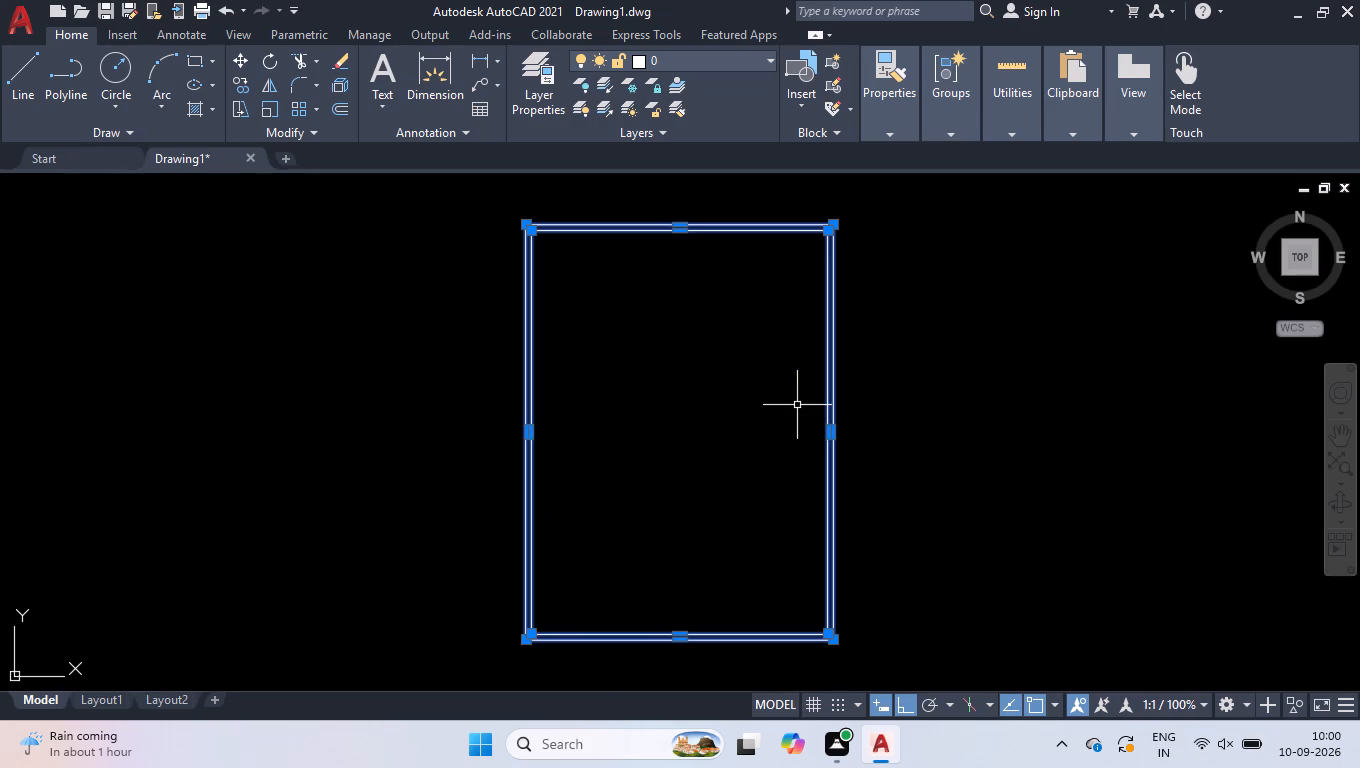
{"action": "type", "text": "explo"}
{"action": "key", "text": "Return"}
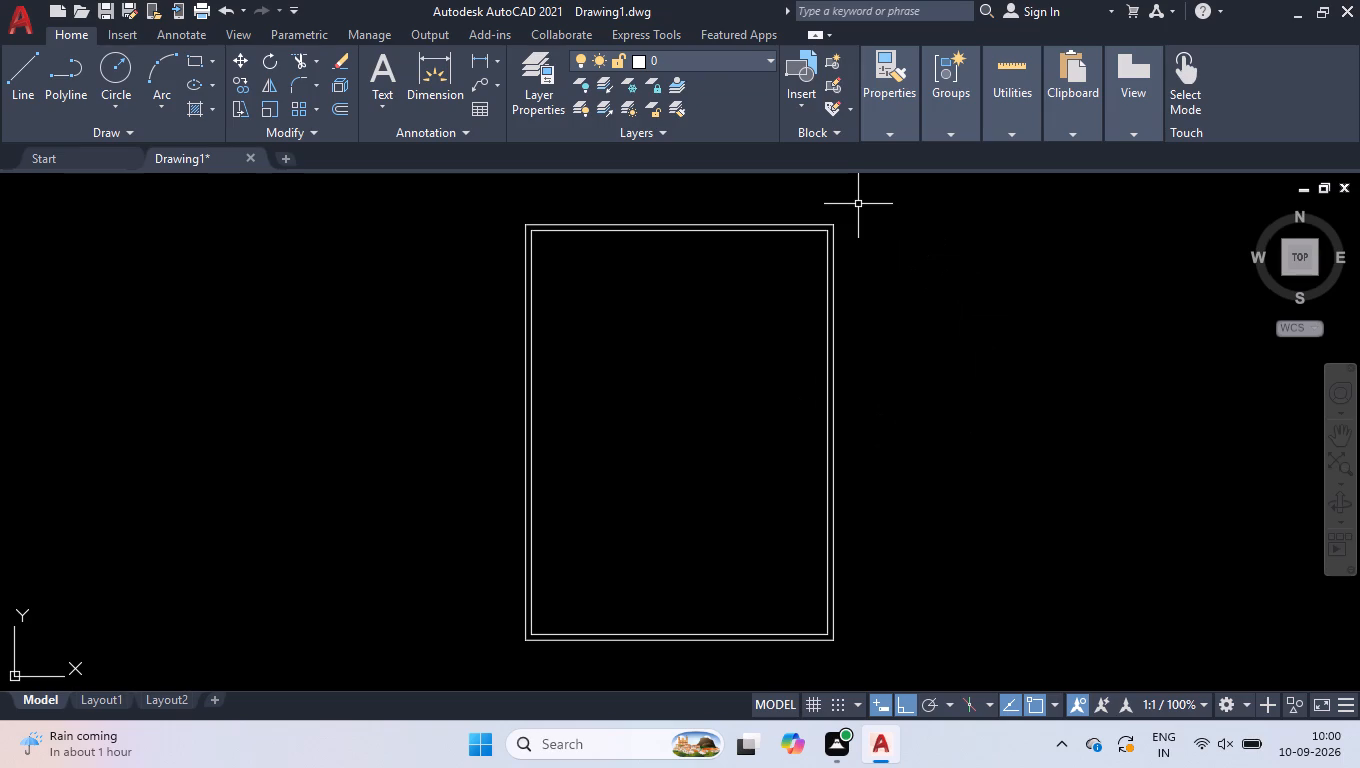
Offset the top inner wall line 11' downward and offset the new line another 4.5" to form a horizontal partition.
{"action": "type", "text": "off"}
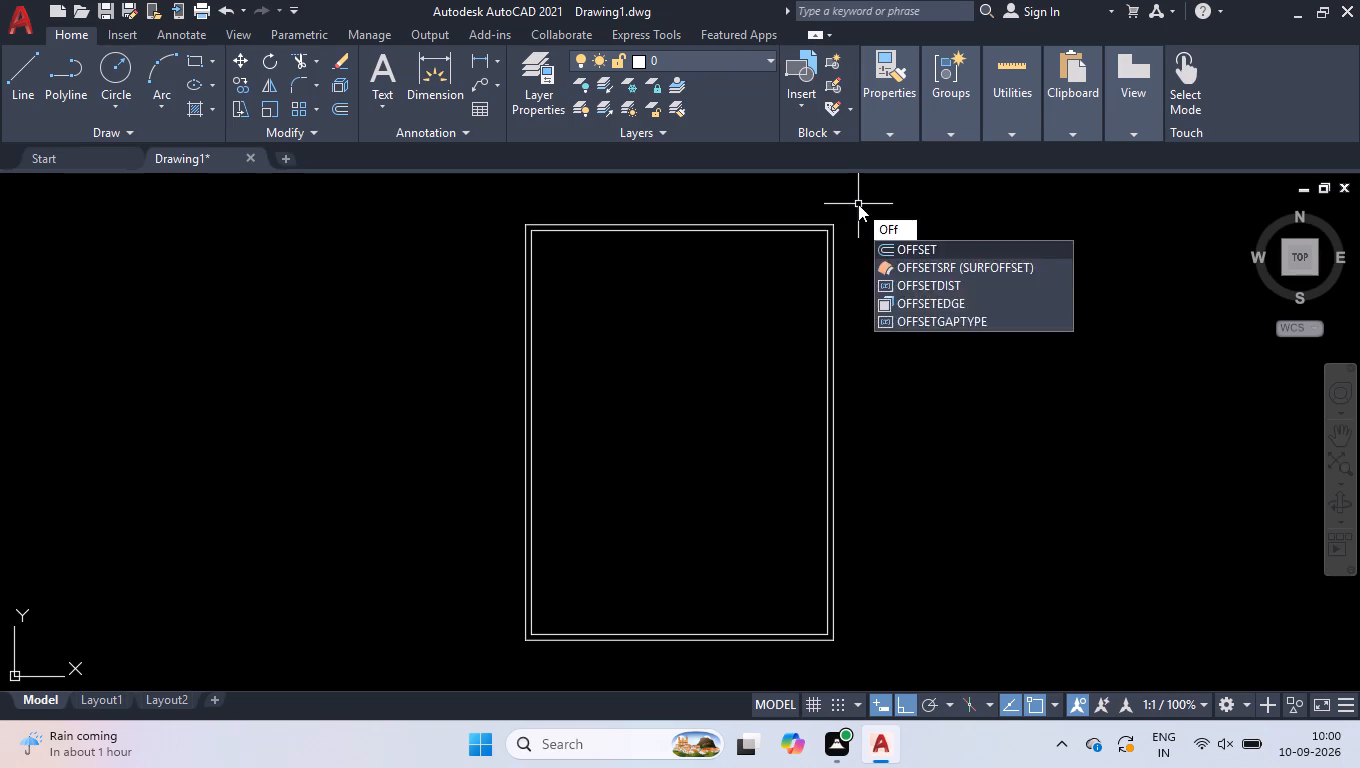
{"action": "key", "text": "Return"}
{"action": "type", "text": "11'"}
{"action": "key", "text": "Return"}
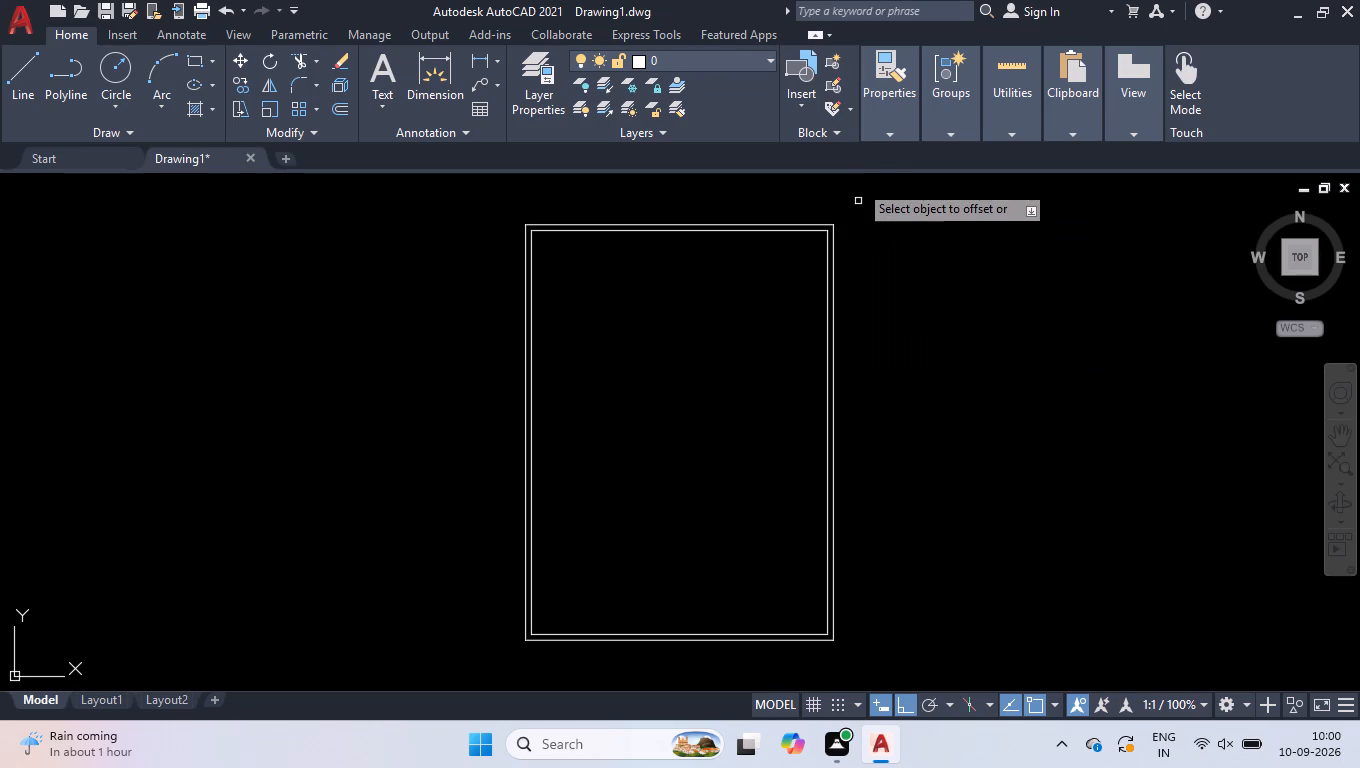
{"action": "left_click", "coordinate": [761, 231]}
{"action": "left_click", "coordinate": [756, 304]}
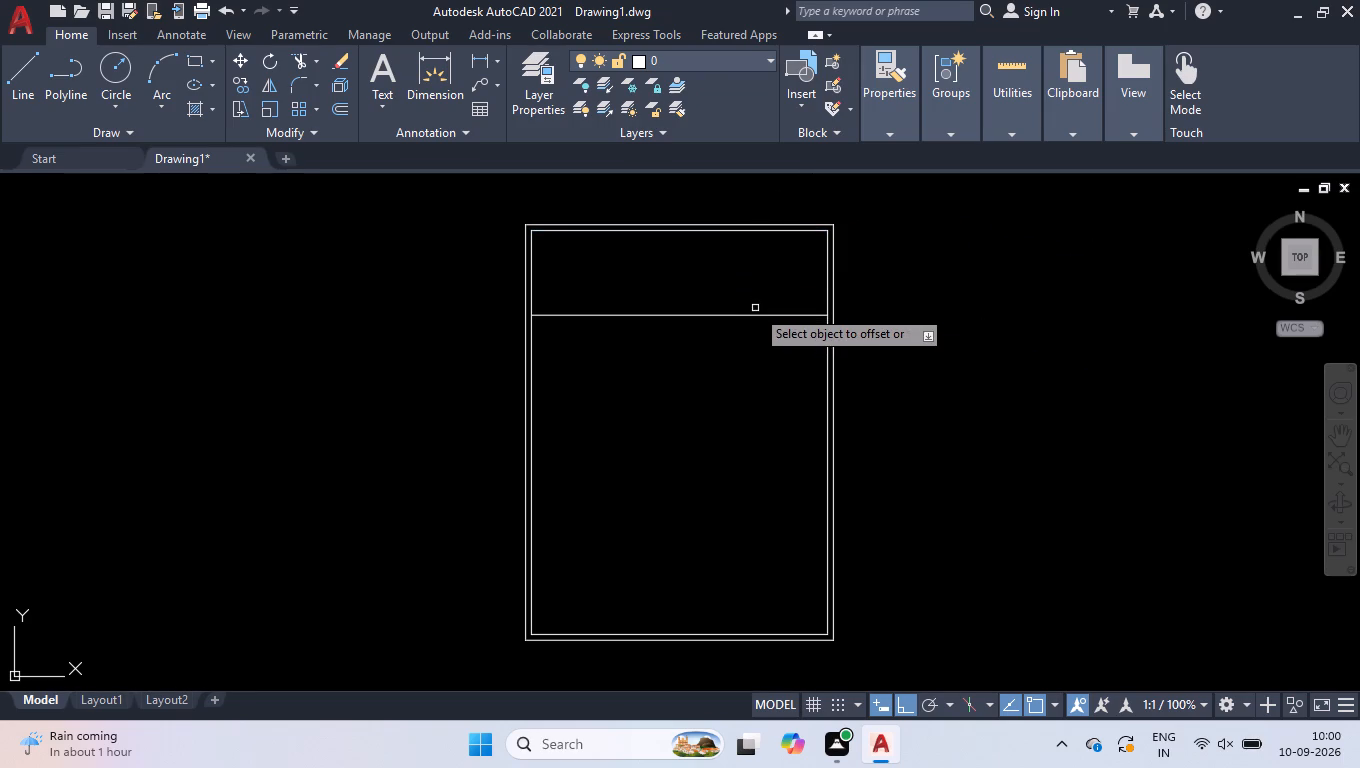
{"action": "left_click", "coordinate": [752, 317]}
{"action": "type", "text": "4.5"}
{"action": "key", "text": "Return"}
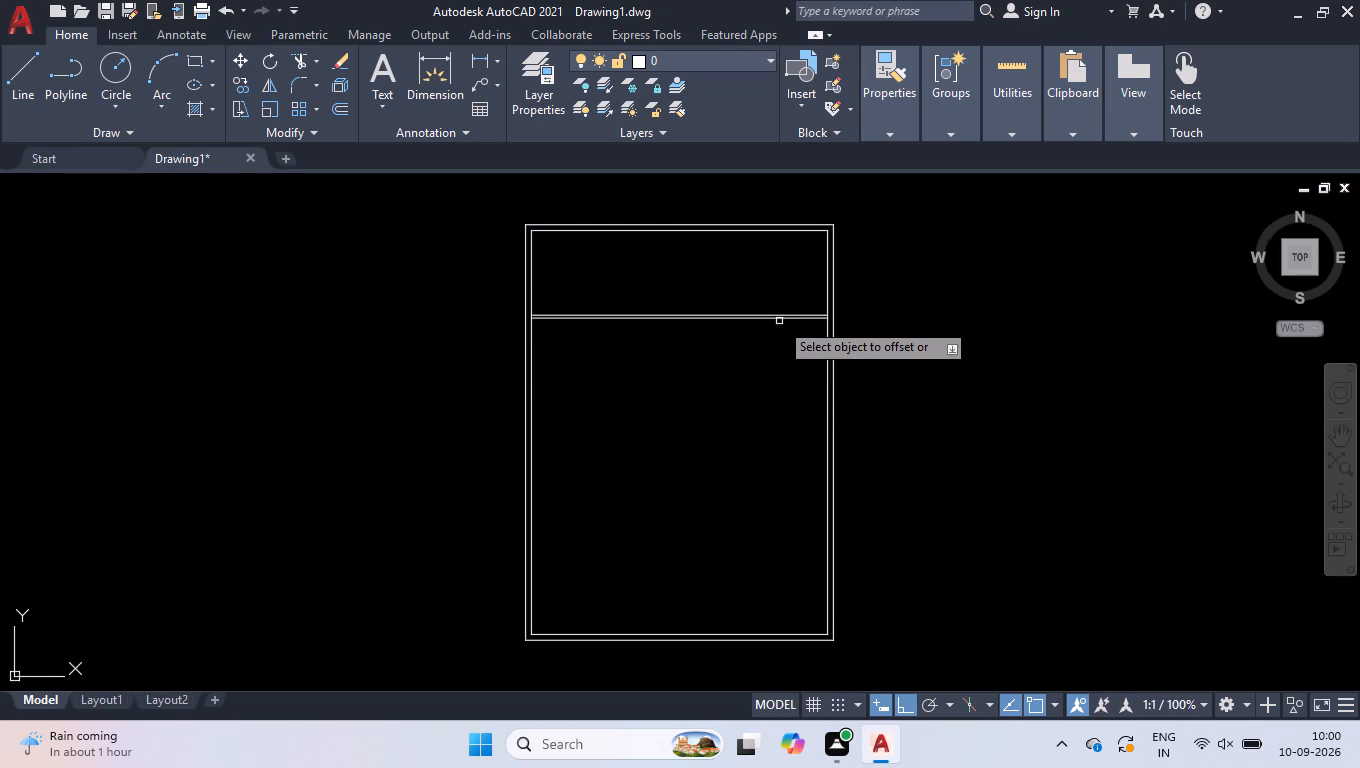
{"action": "key", "text": "Return"}
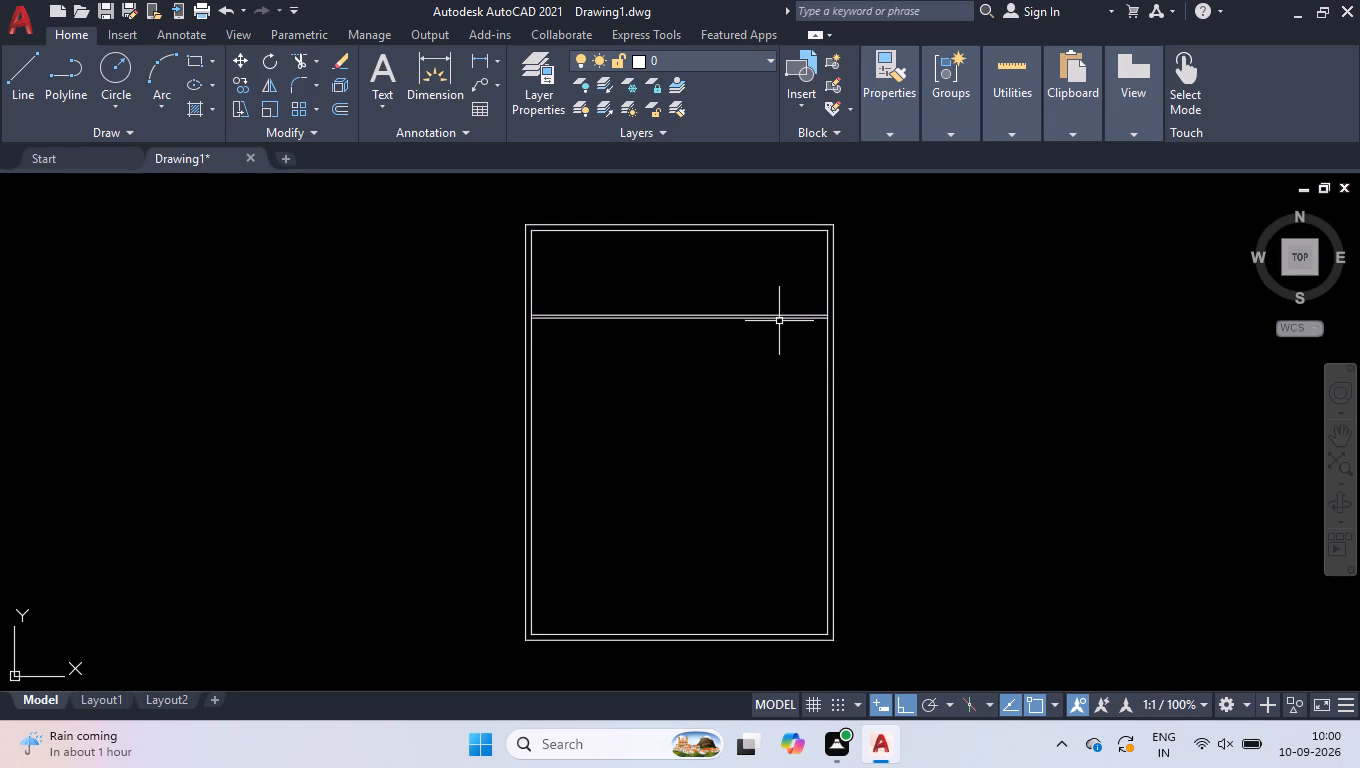
Trim the left and right inner wall lines between the two horizontal partition lines to open both wall junctions.
{"action": "type", "text": "tr"}
{"action": "key", "text": "Return"}
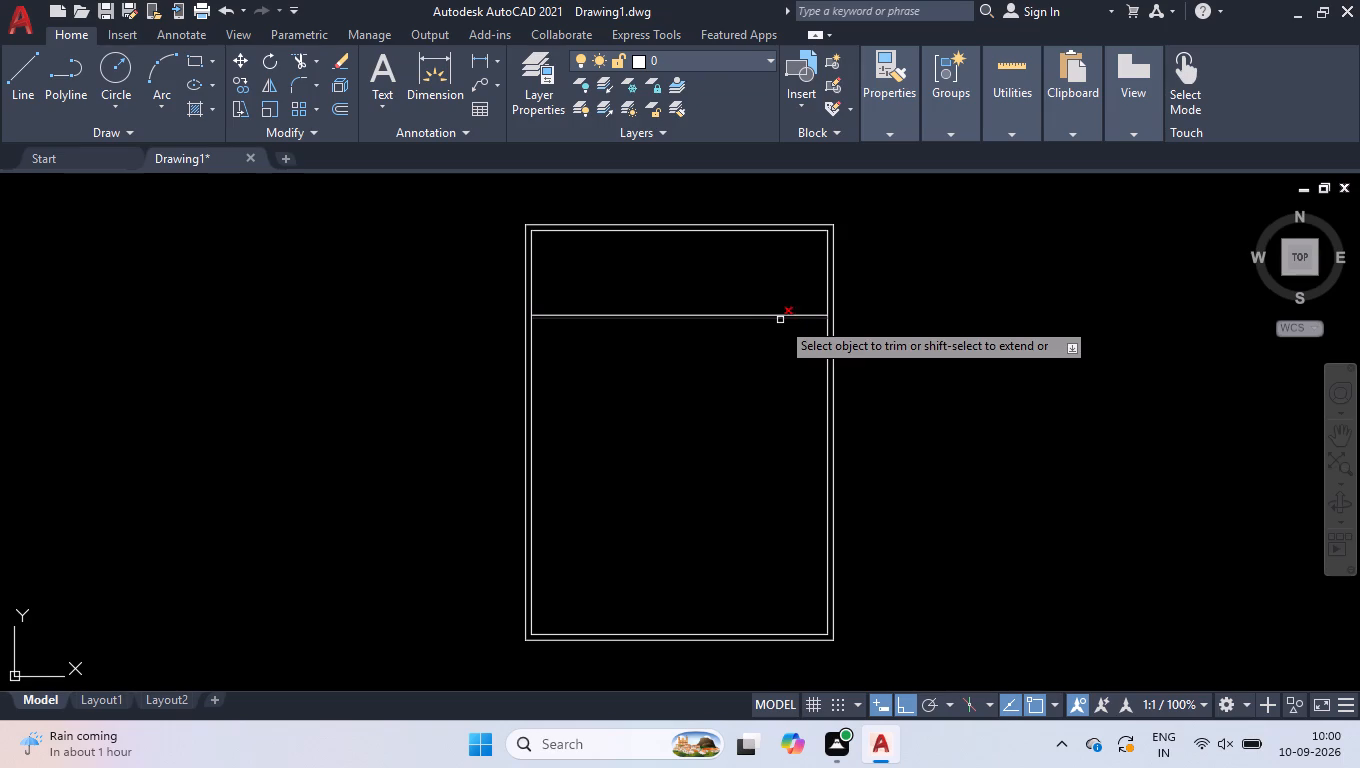
{"action": "scroll", "coordinate": [689, 269], "scroll_direction": "up", "scroll_amount": 3}
{"action": "scroll", "coordinate": [33, 436], "scroll_direction": "up", "scroll_amount": 1}
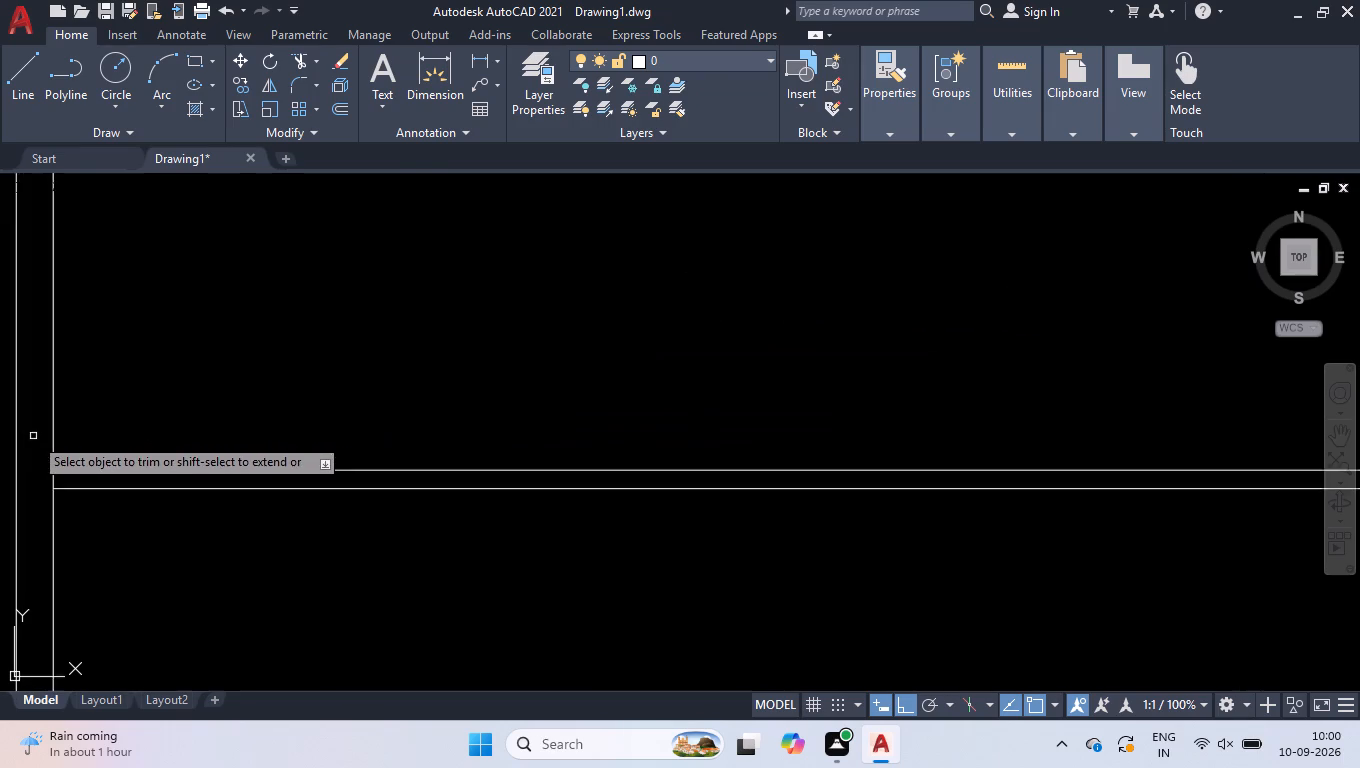
{"action": "scroll", "coordinate": [33, 436], "scroll_direction": "up", "scroll_amount": 2}
{"action": "left_click", "coordinate": [59, 535]}
{"action": "scroll", "coordinate": [398, 606], "scroll_direction": "down", "scroll_amount": 3}
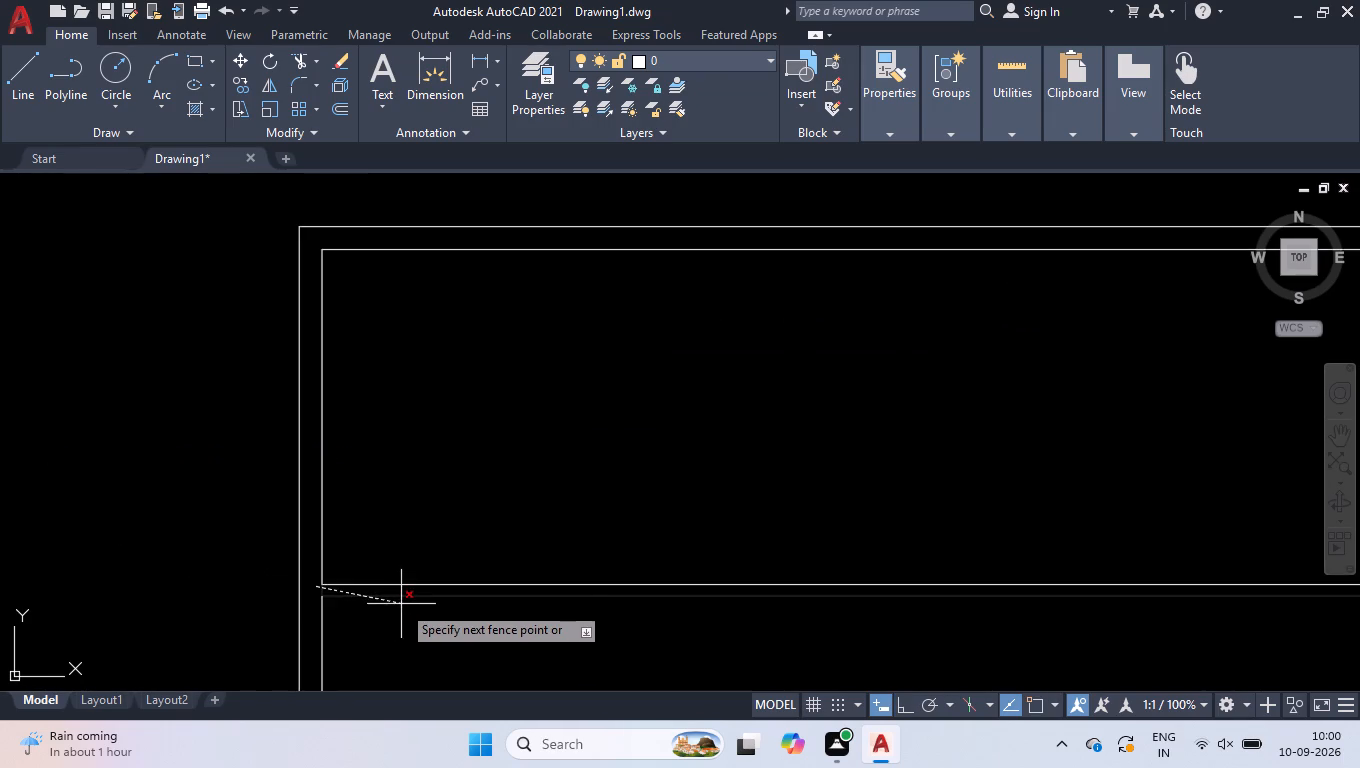
{"action": "scroll", "coordinate": [404, 606], "scroll_direction": "down", "scroll_amount": 1}
{"action": "scroll", "coordinate": [1126, 614], "scroll_direction": "up", "scroll_amount": 3}
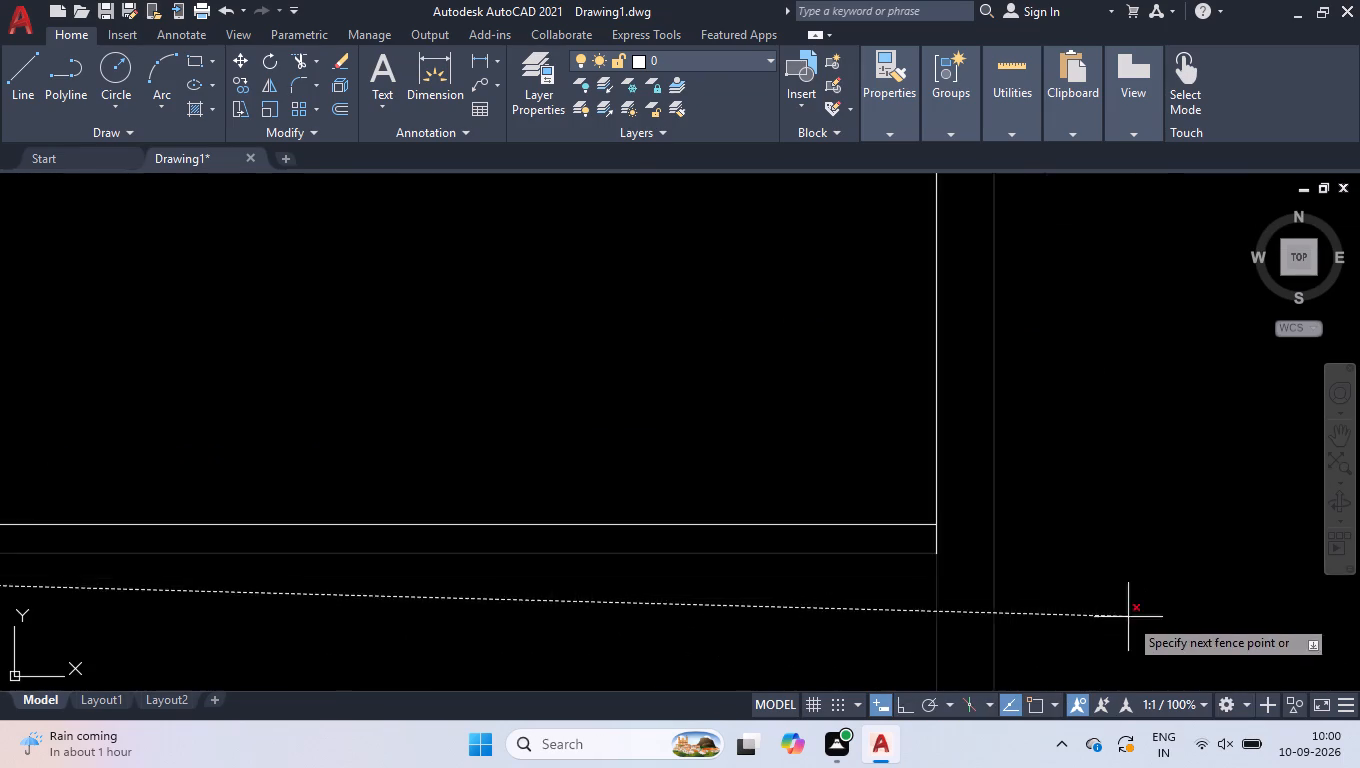
{"action": "scroll", "coordinate": [1000, 545], "scroll_direction": "up", "scroll_amount": 3}
{"action": "left_click", "coordinate": [778, 507]}
{"action": "key", "text": "space"}
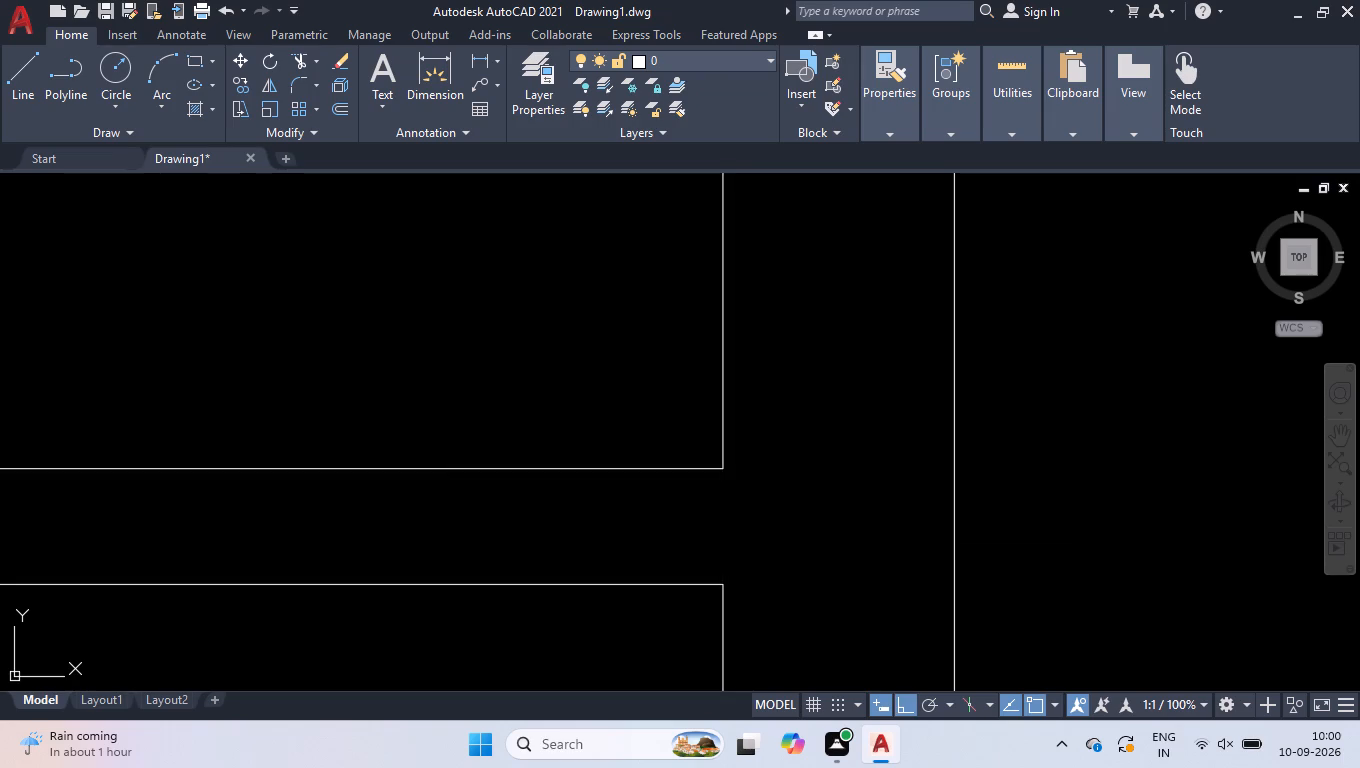
Offset the upper room's left inner wall line 12' to the right and add a 4.5" offset to form a vertical partition.
{"action": "scroll", "coordinate": [778, 507], "scroll_direction": "down", "scroll_amount": 4}
{"action": "scroll", "coordinate": [907, 524], "scroll_direction": "down", "scroll_amount": 3}
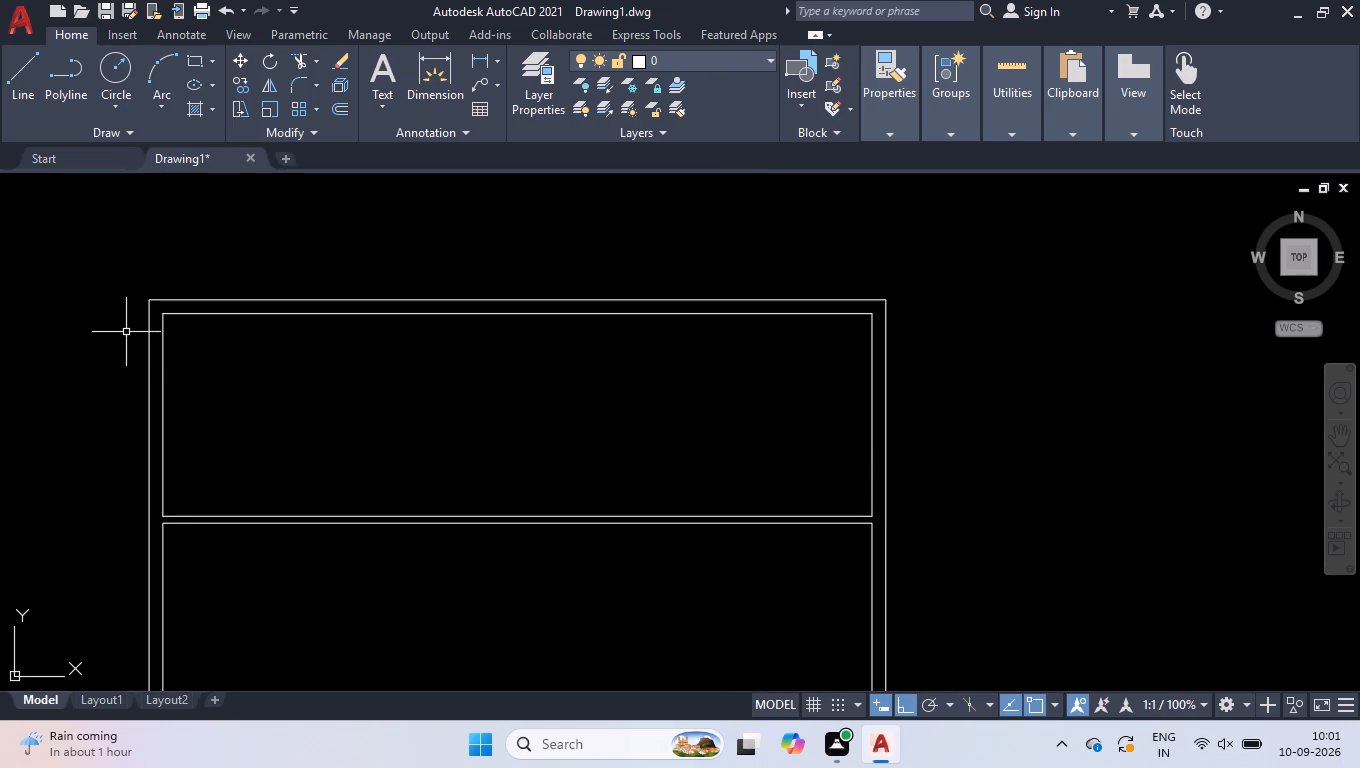
{"action": "type", "text": "off"}
{"action": "key", "text": "Return"}
{"action": "type", "text": "12'"}
{"action": "key", "text": "Return"}
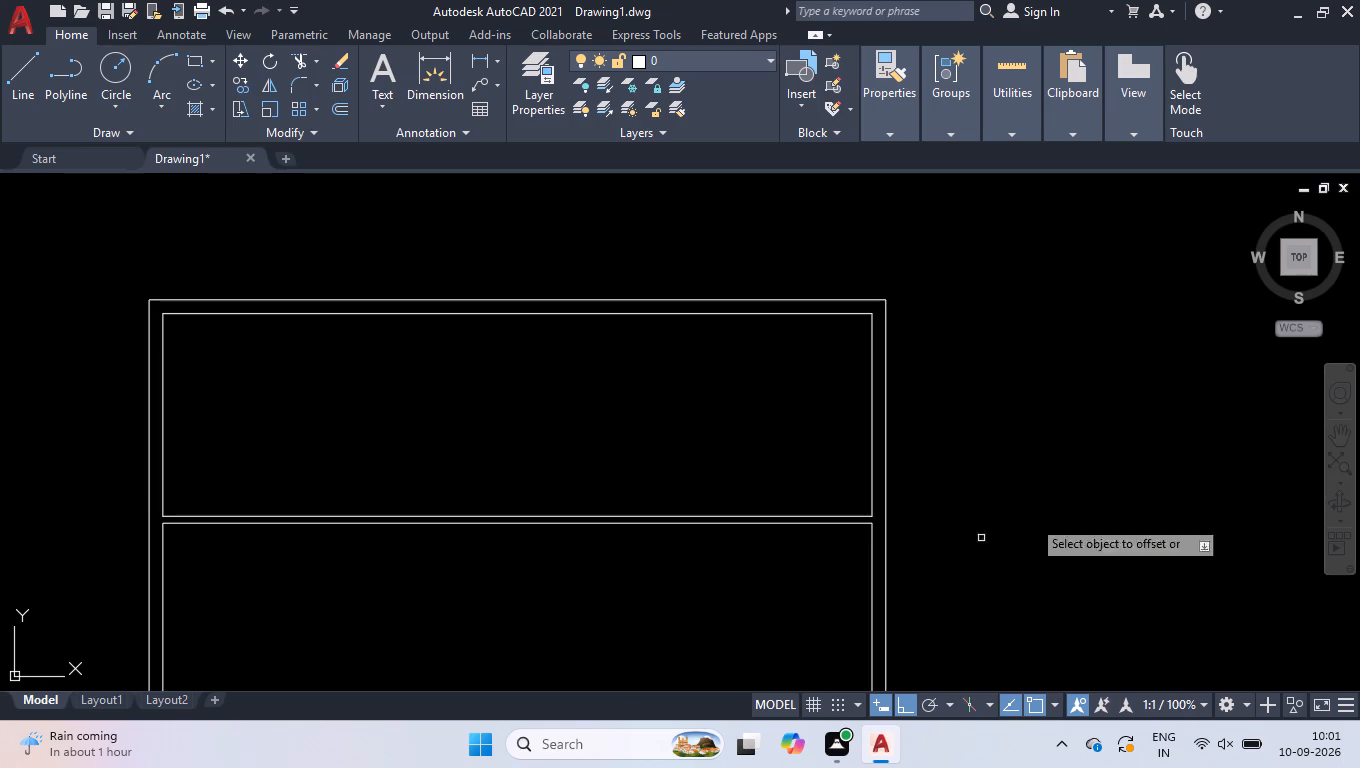
{"action": "left_click", "coordinate": [160, 435]}
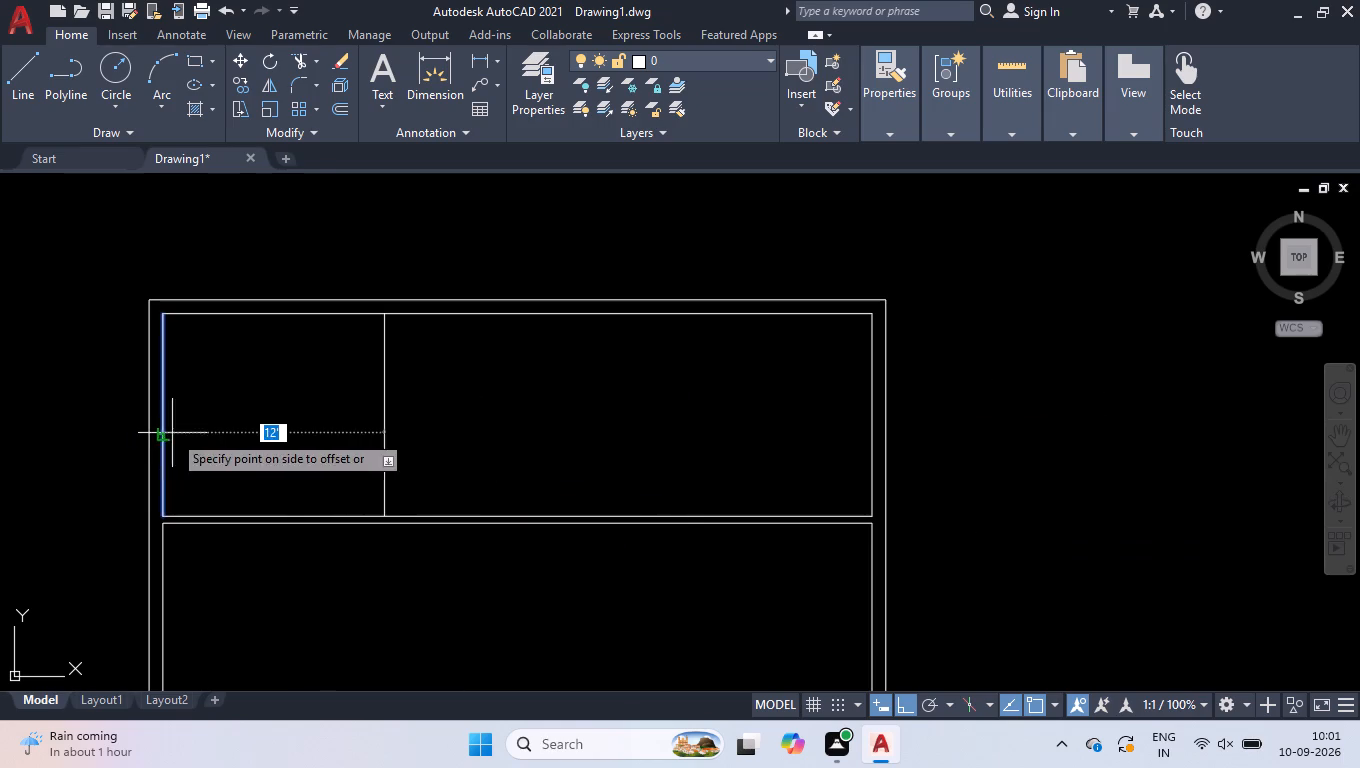
{"action": "left_click", "coordinate": [304, 426]}
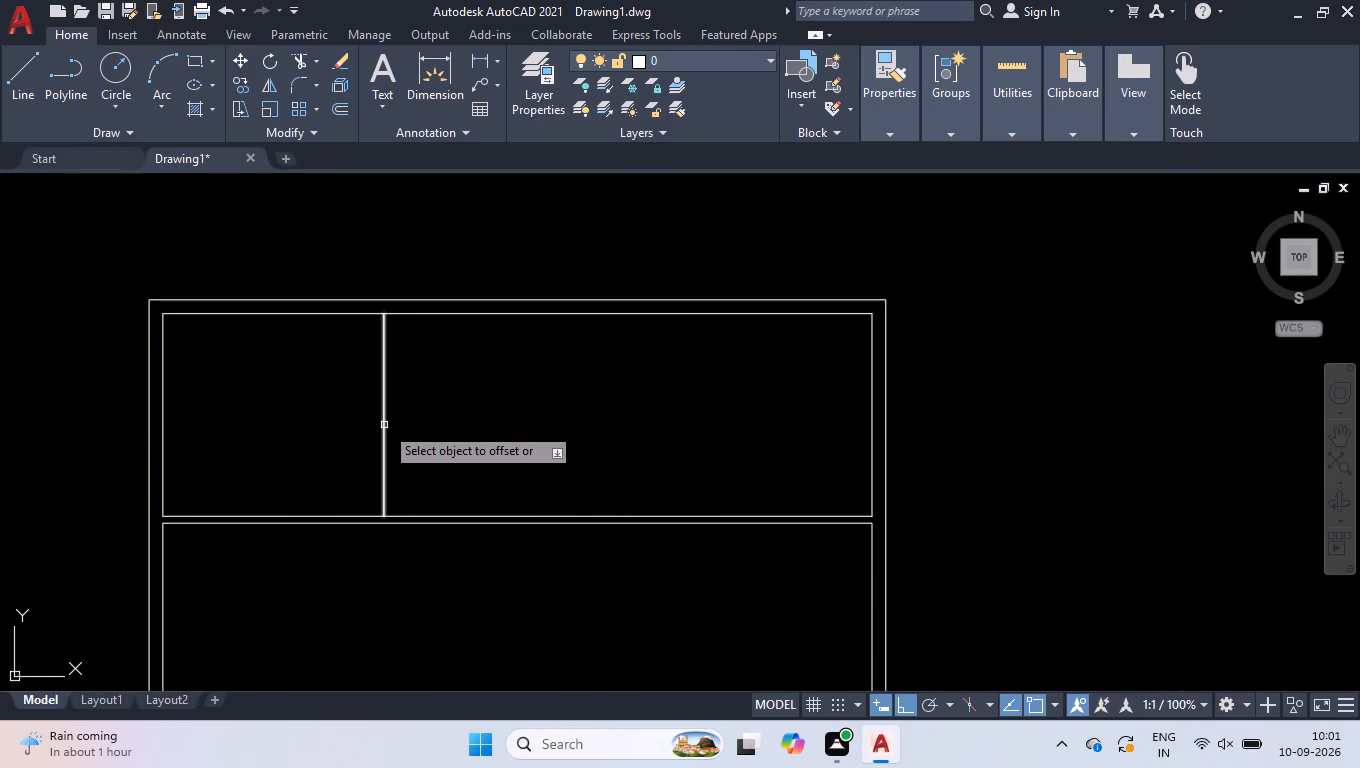
{"action": "left_click", "coordinate": [384, 425]}
{"action": "type", "text": "4.5"}
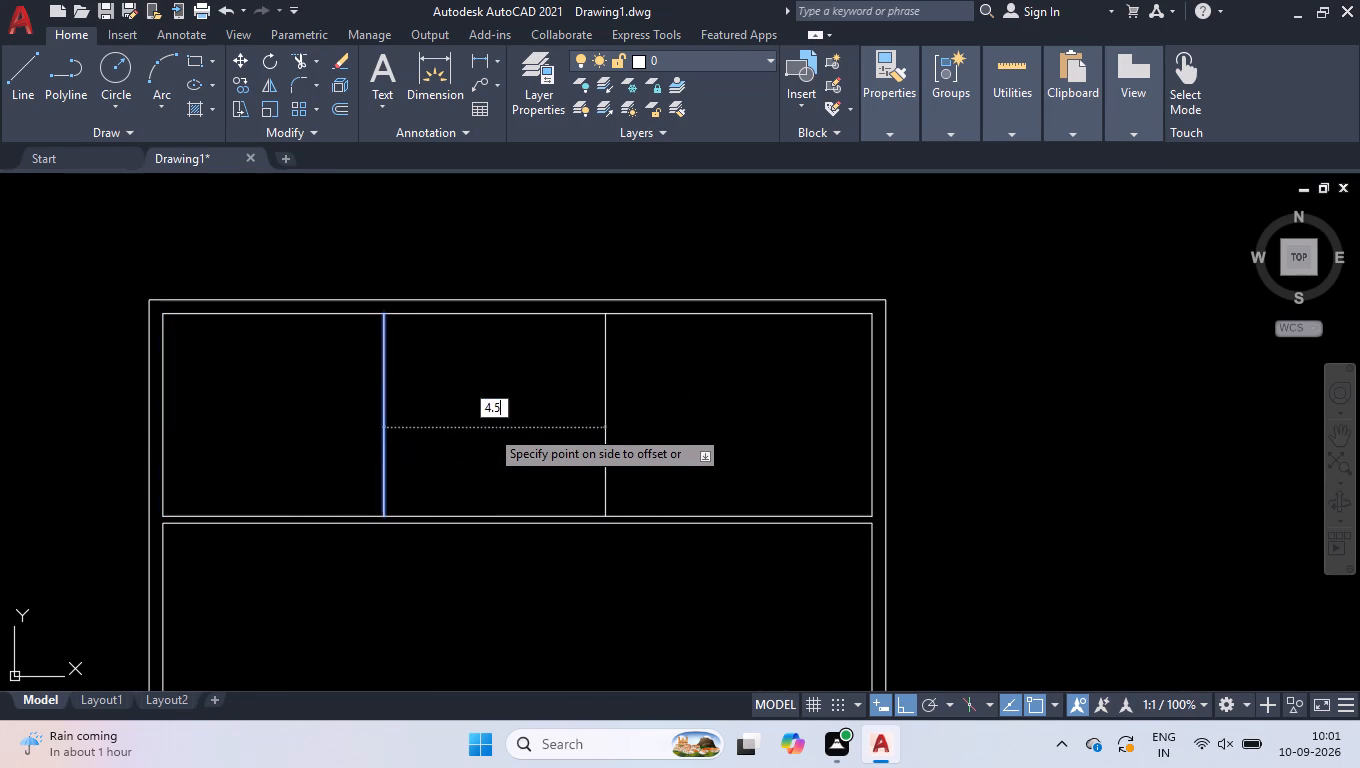
{"action": "key", "text": "Return"}
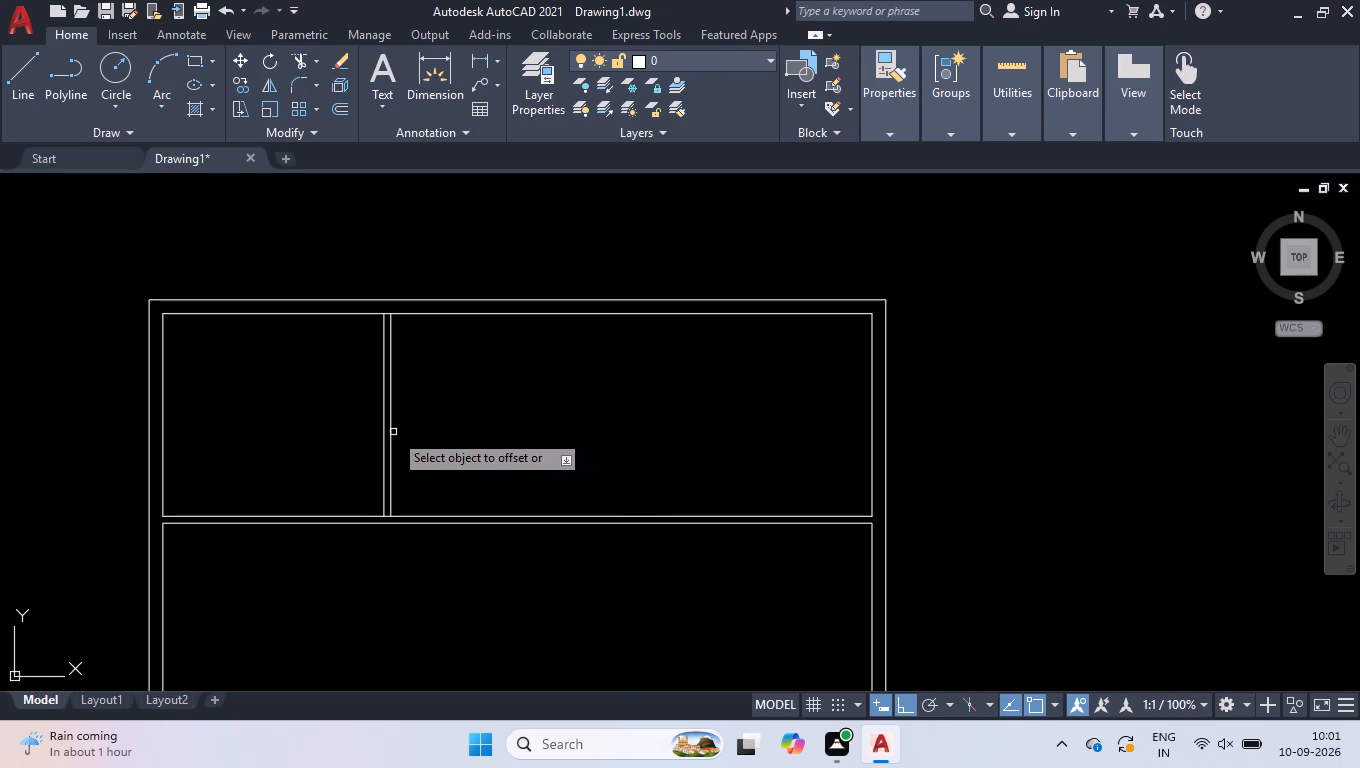
Offset the first vertical partition's right line 4' to the right and add a 4.5" offset for a second partition.
{"action": "left_click", "coordinate": [393, 432]}
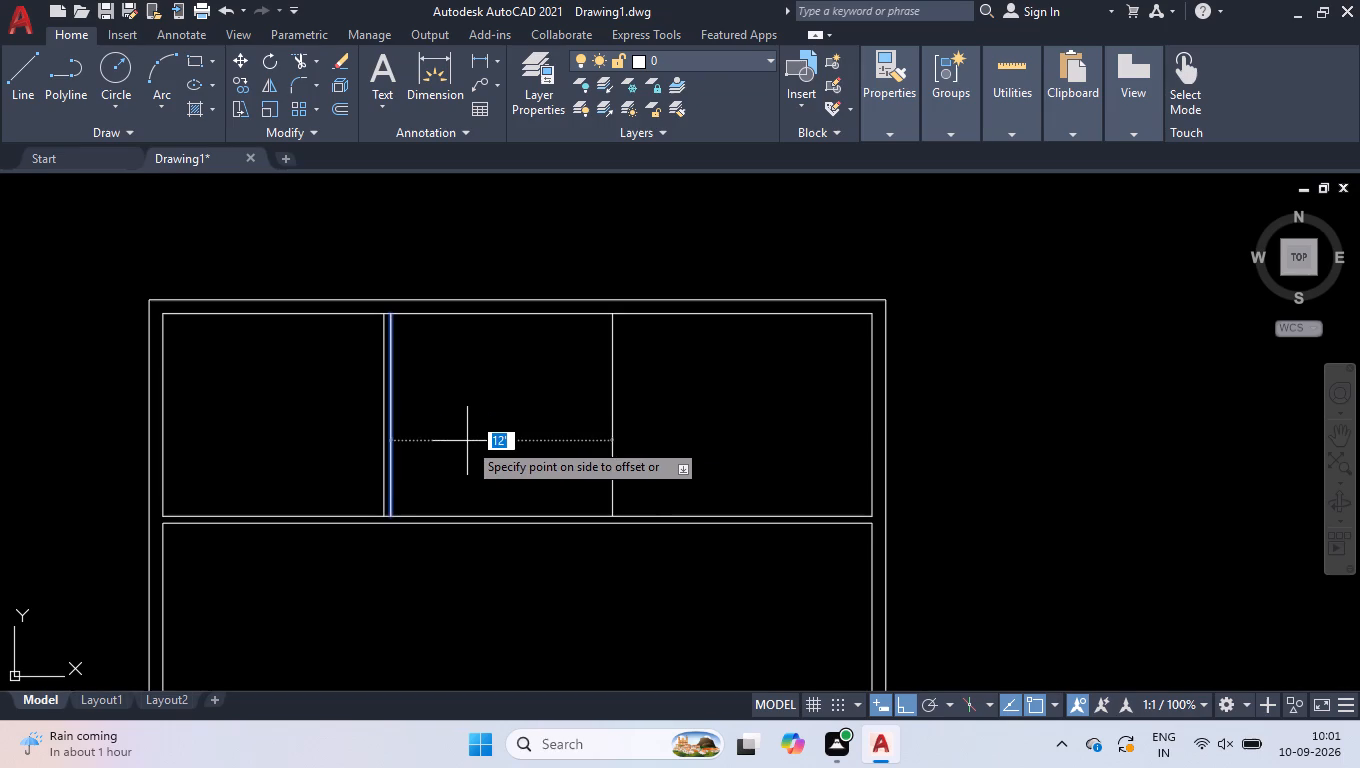
{"action": "type", "text": "4'"}
{"action": "key", "text": "Return"}
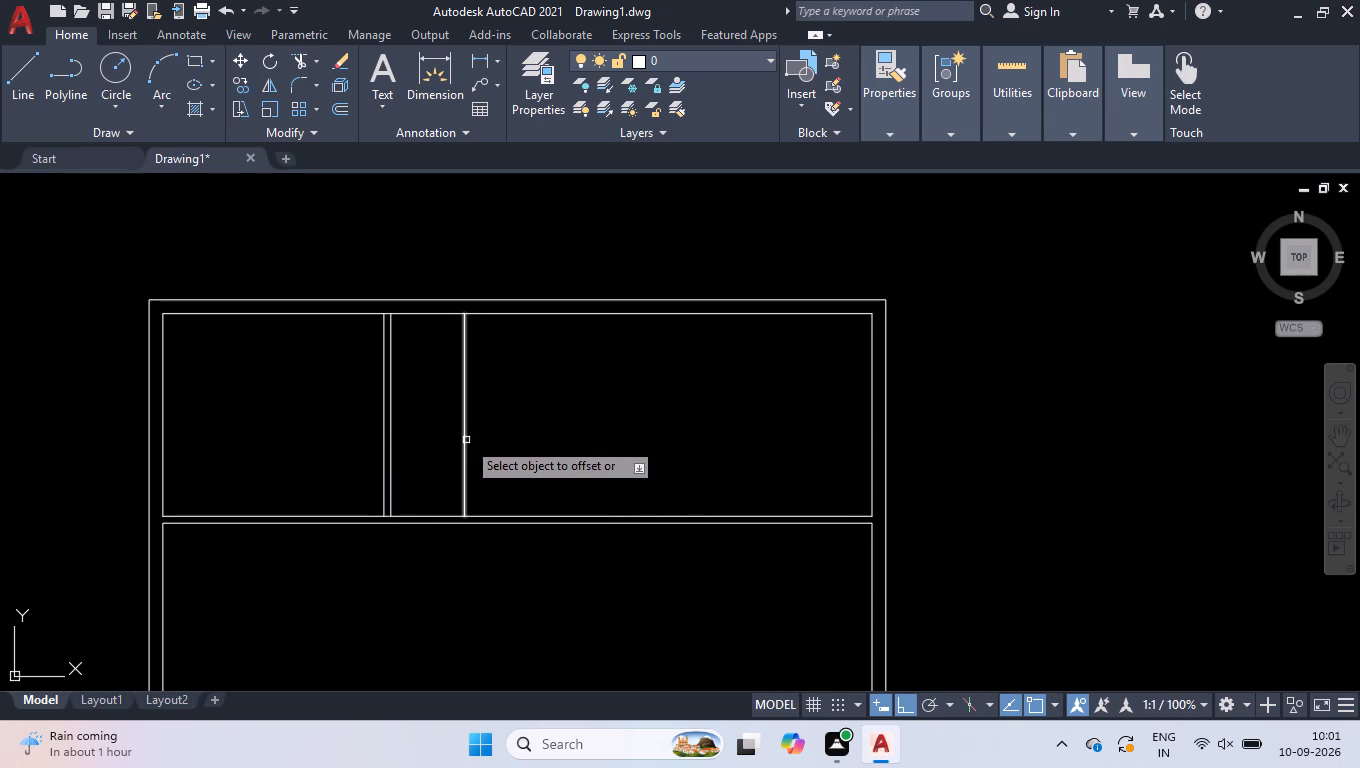
{"action": "left_click", "coordinate": [466, 440]}
{"action": "type", "text": "4.5"}
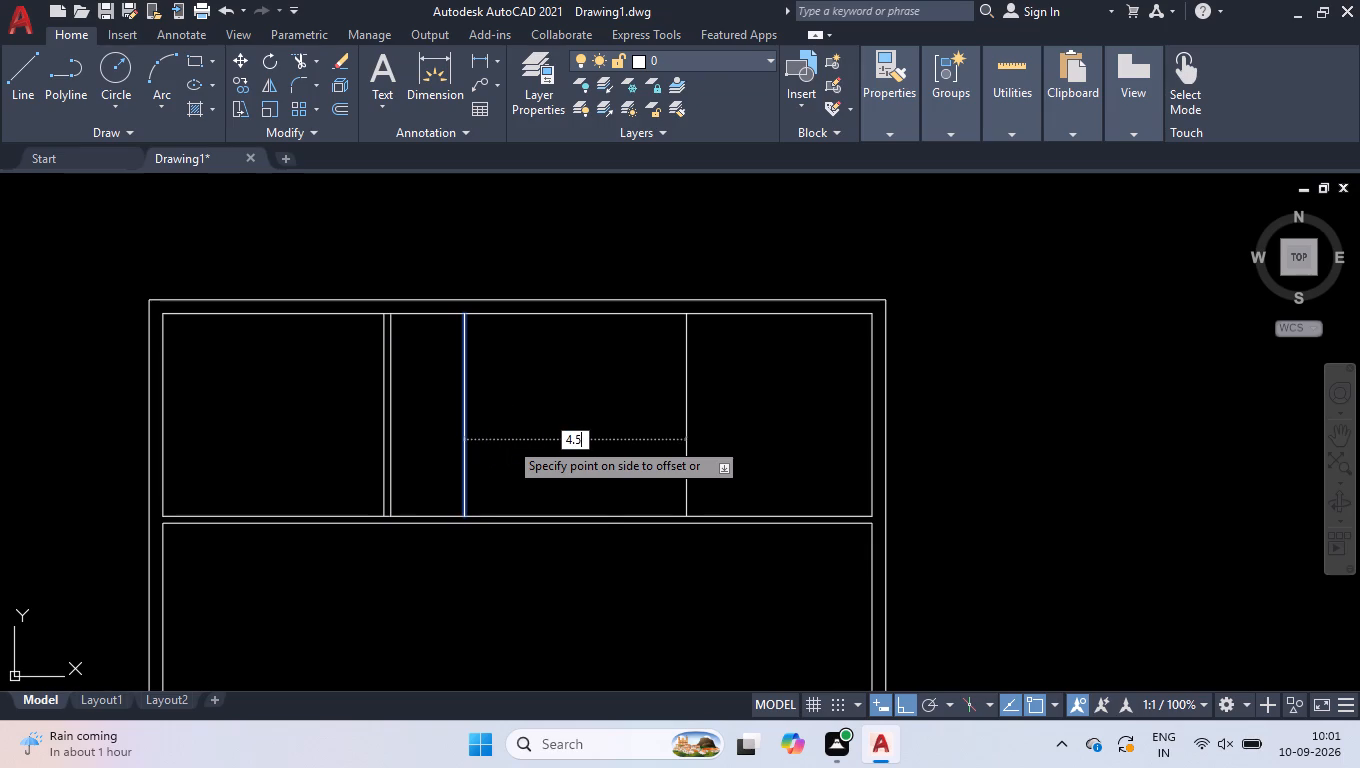
{"action": "key", "text": "Return"}
Offset the second vertical partition's right line 6' to the right and add a 4.5" offset for a third partition.
{"action": "left_click", "coordinate": [472, 446]}
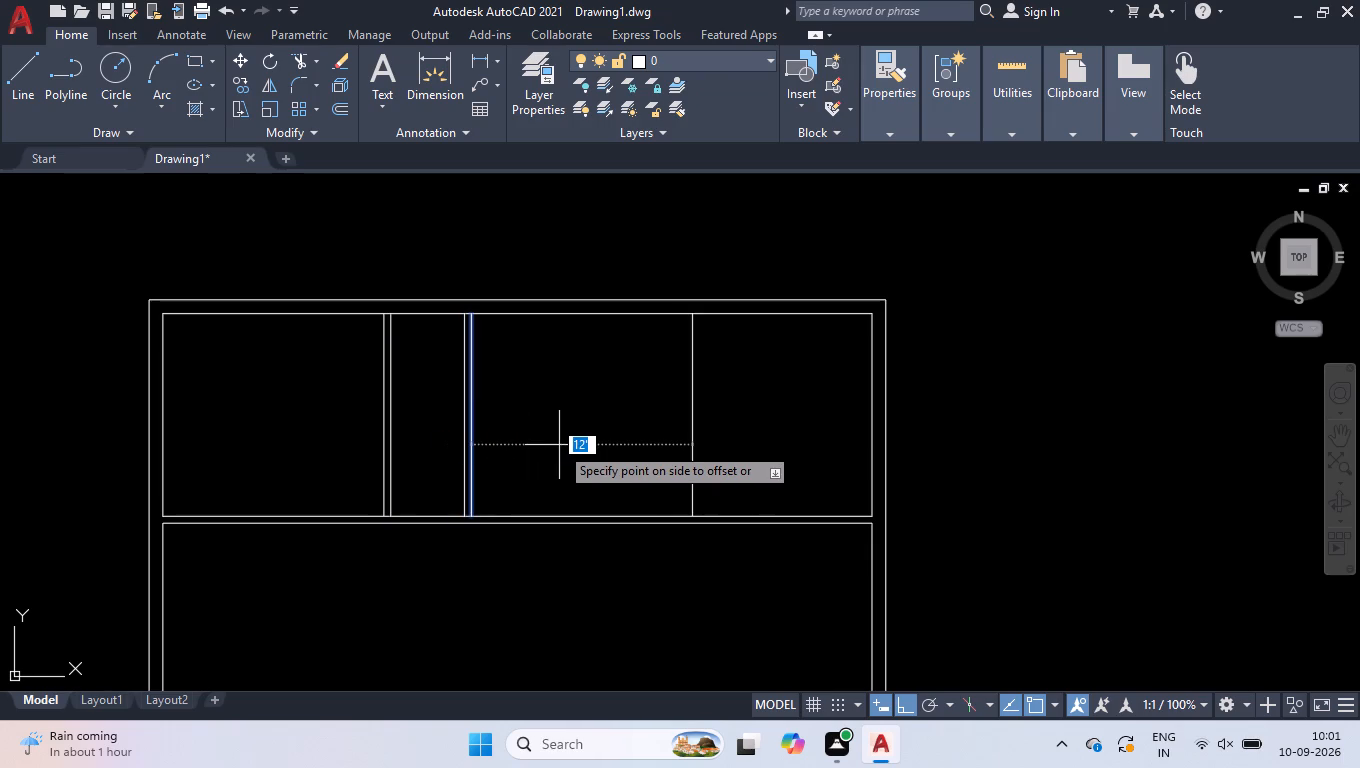
{"action": "type", "text": "6'"}
{"action": "key", "text": "Return"}
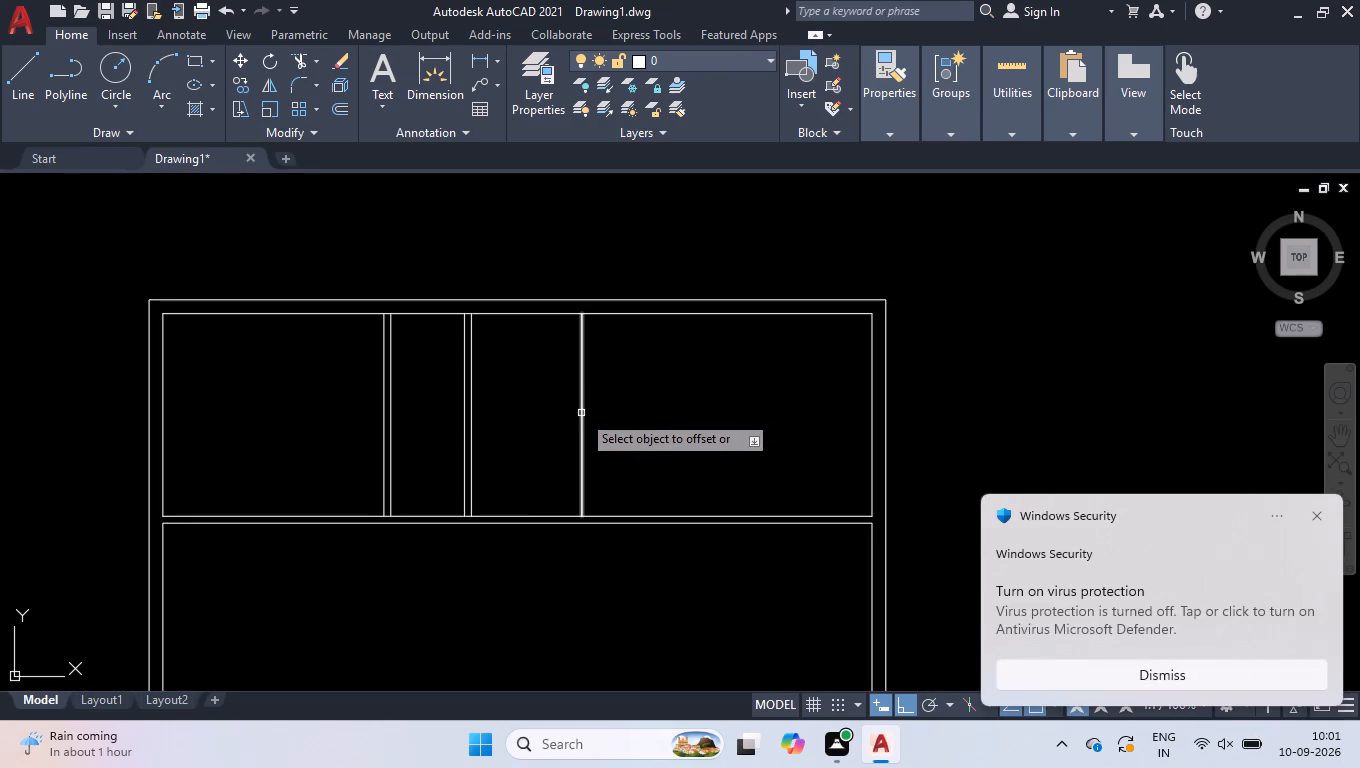
{"action": "left_click", "coordinate": [581, 413]}
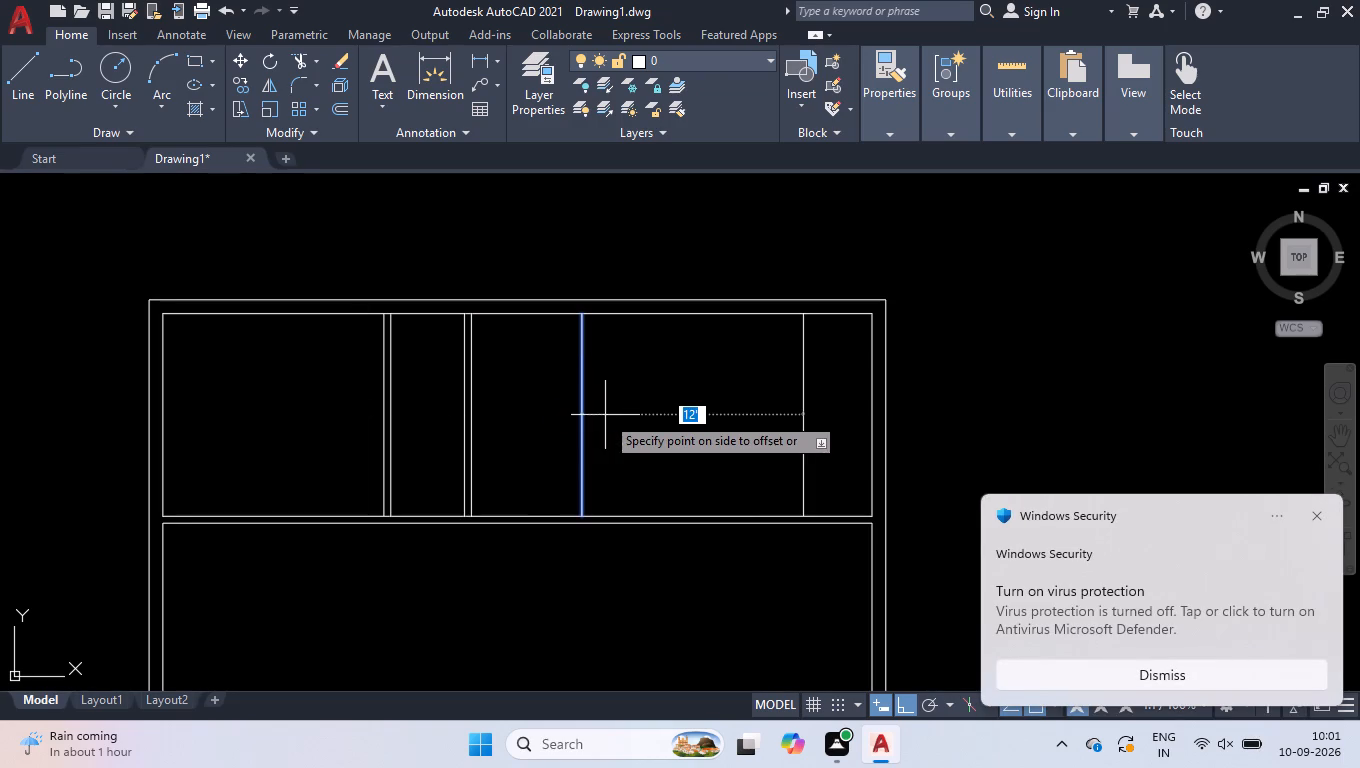
{"action": "key", "text": "4"}
{"action": "key", "text": "period"}
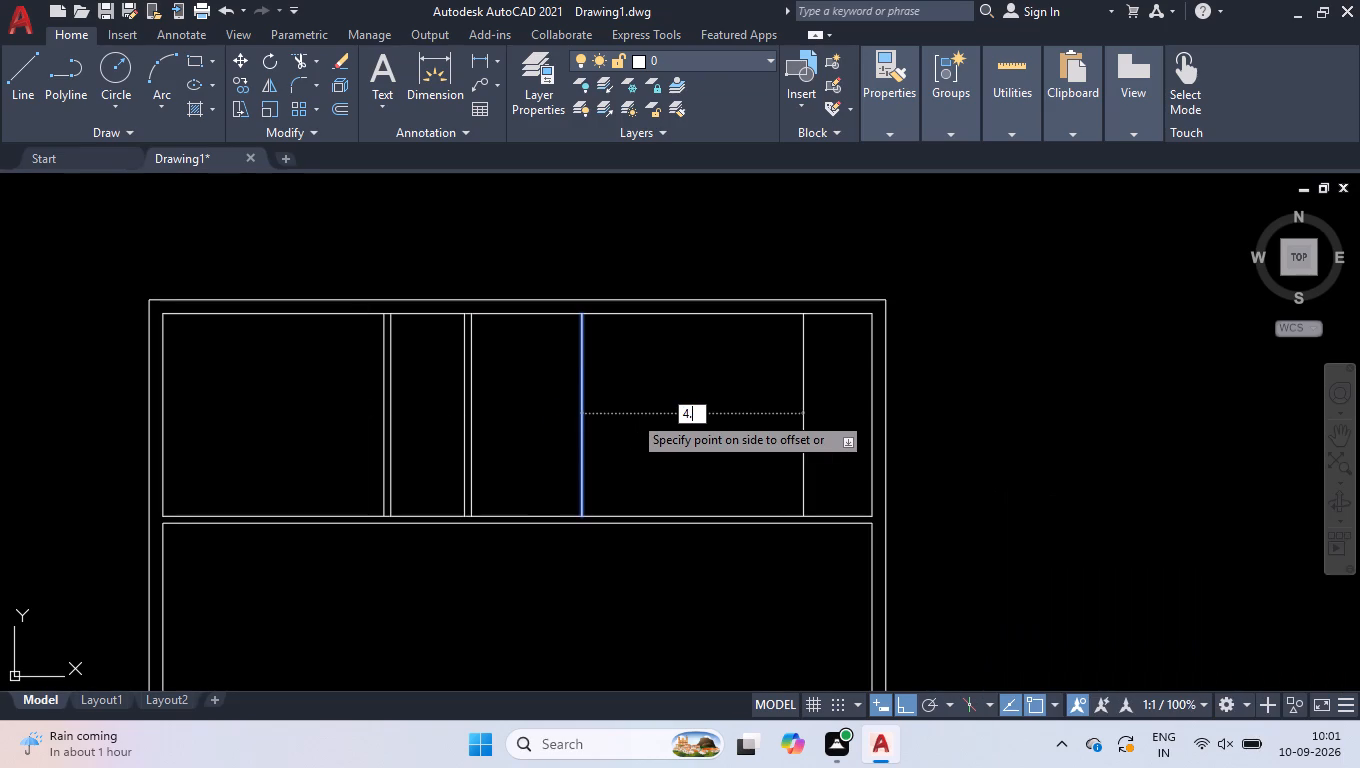
{"action": "key", "text": "5"}
{"action": "key", "text": "Return"}
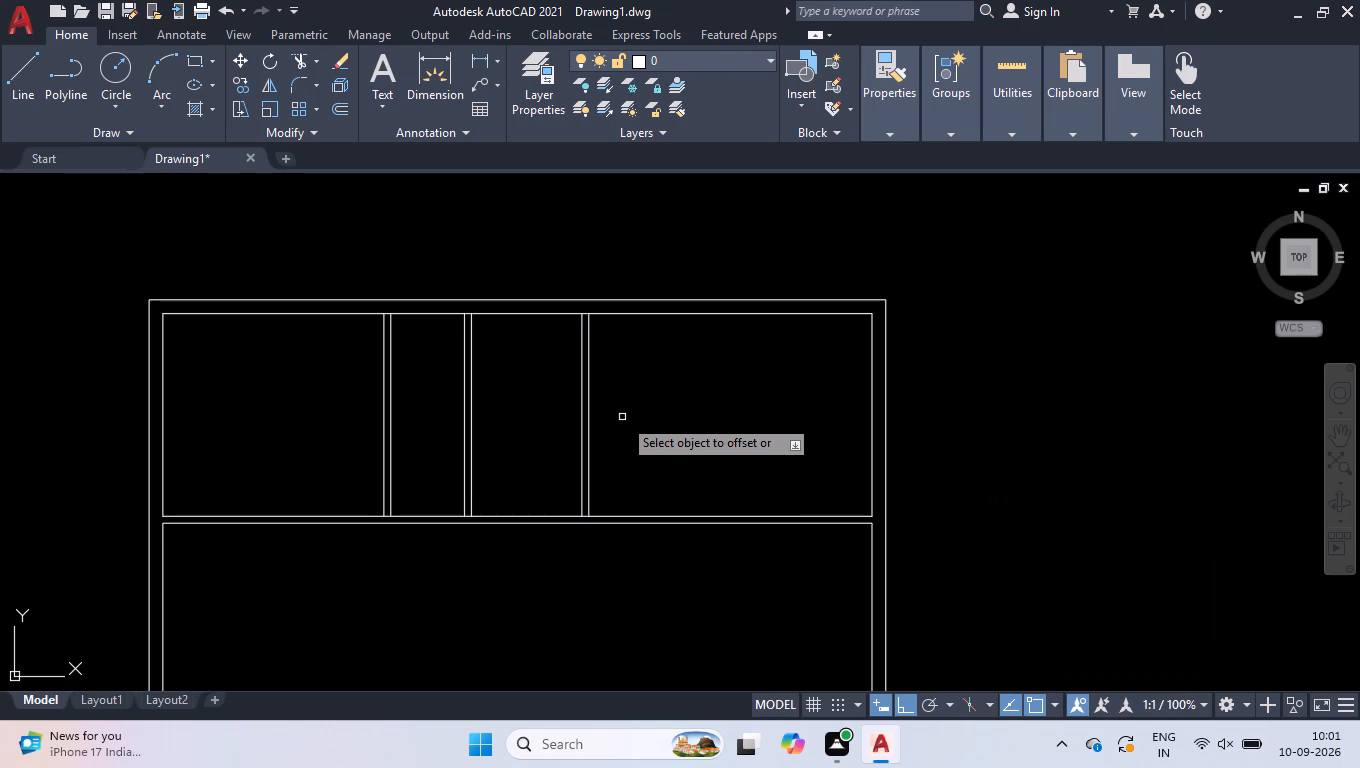
Offset the third vertical partition's right line 12' to the right and add a 9" offset to form a thicker wall.
{"action": "left_click", "coordinate": [590, 442]}
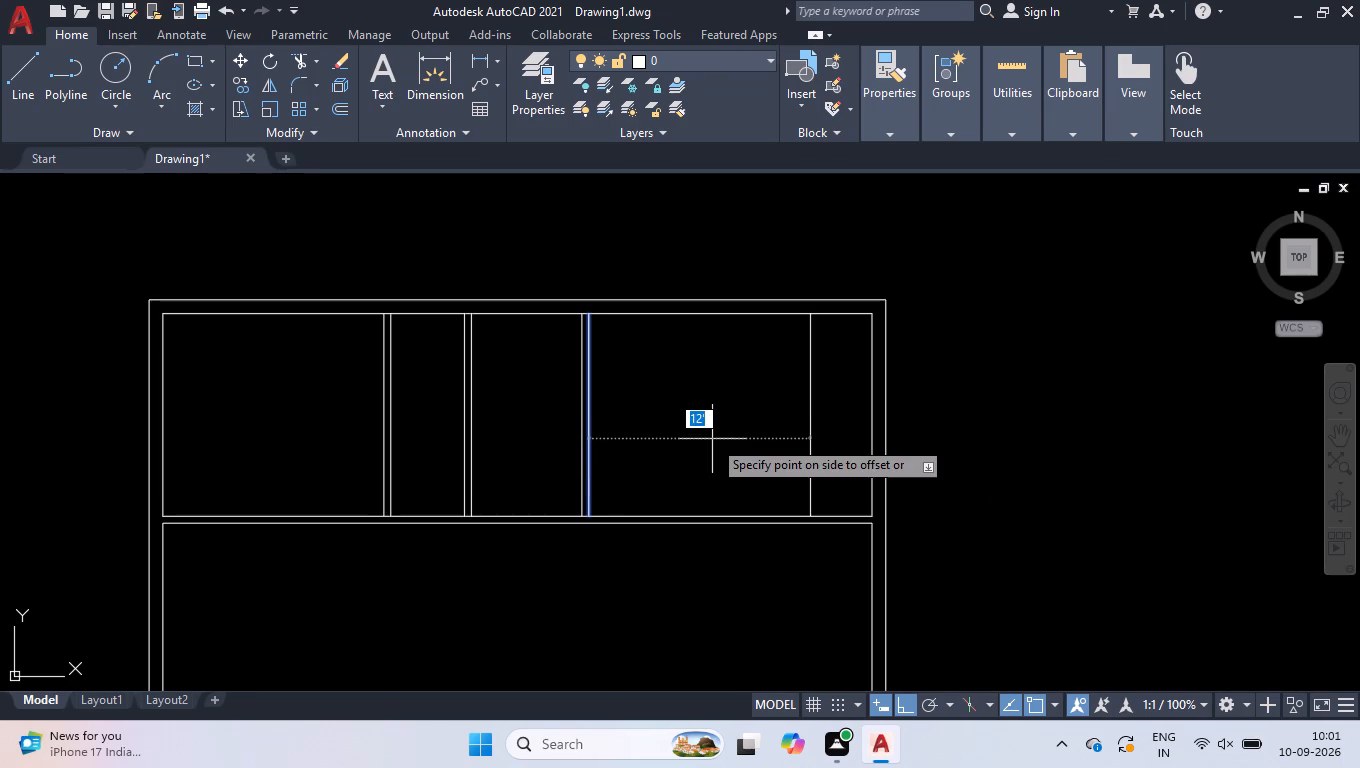
{"action": "left_click", "coordinate": [712, 439]}
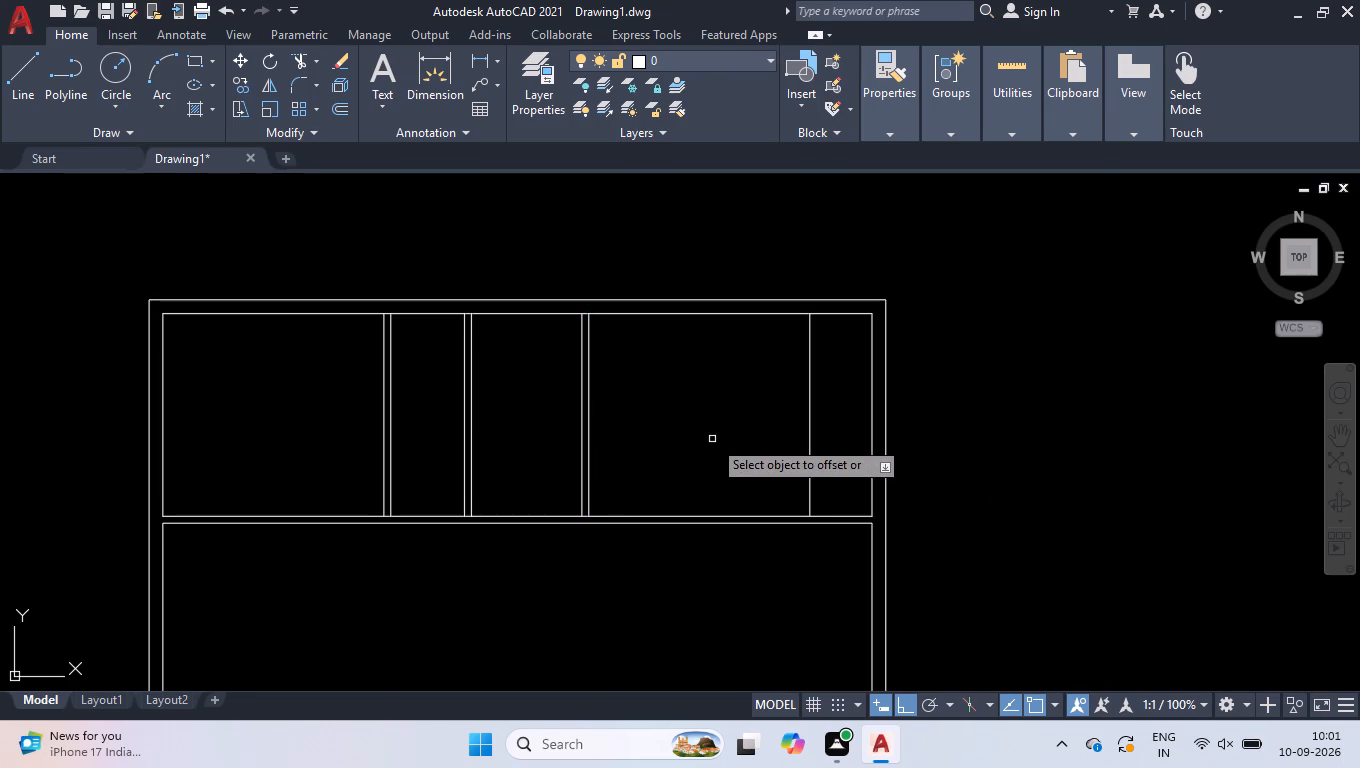
{"action": "left_click", "coordinate": [811, 431]}
{"action": "key", "text": "9"}
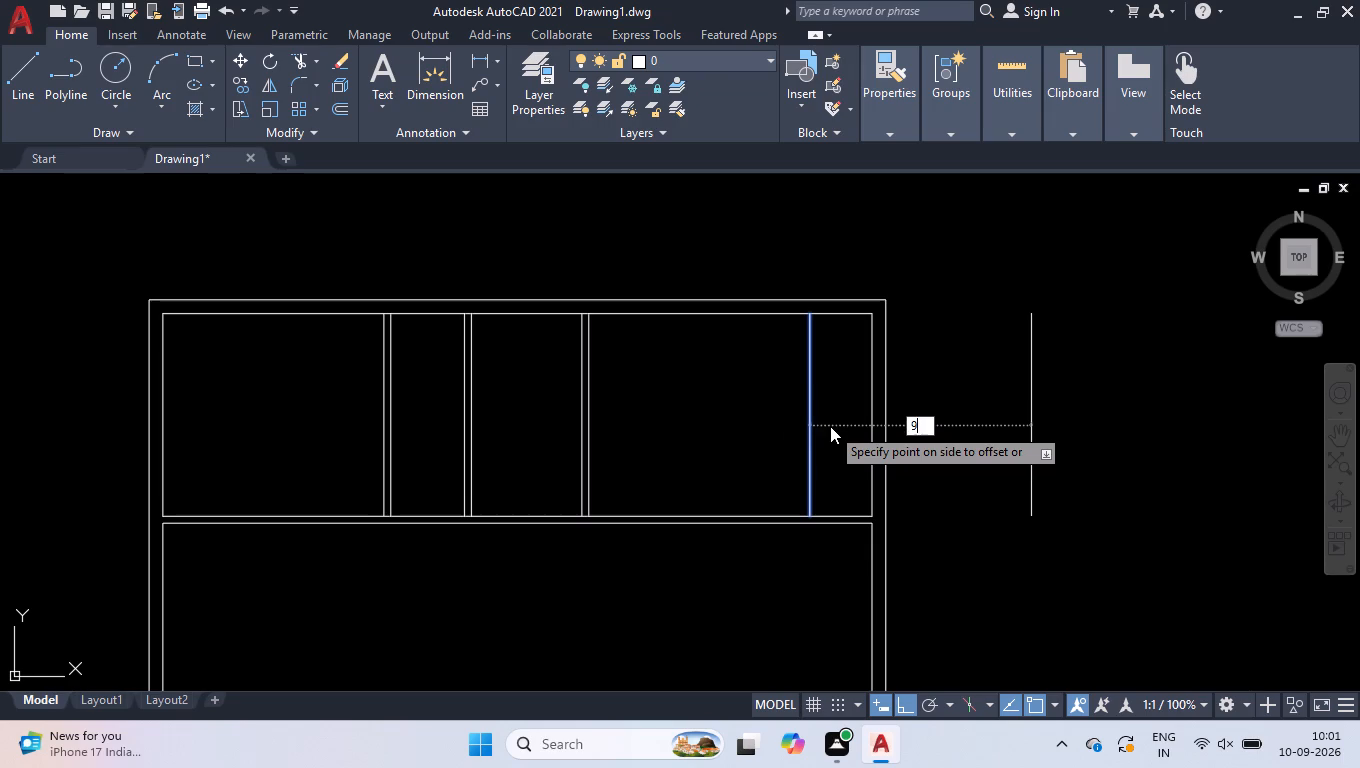
{"action": "key", "text": "Return"}
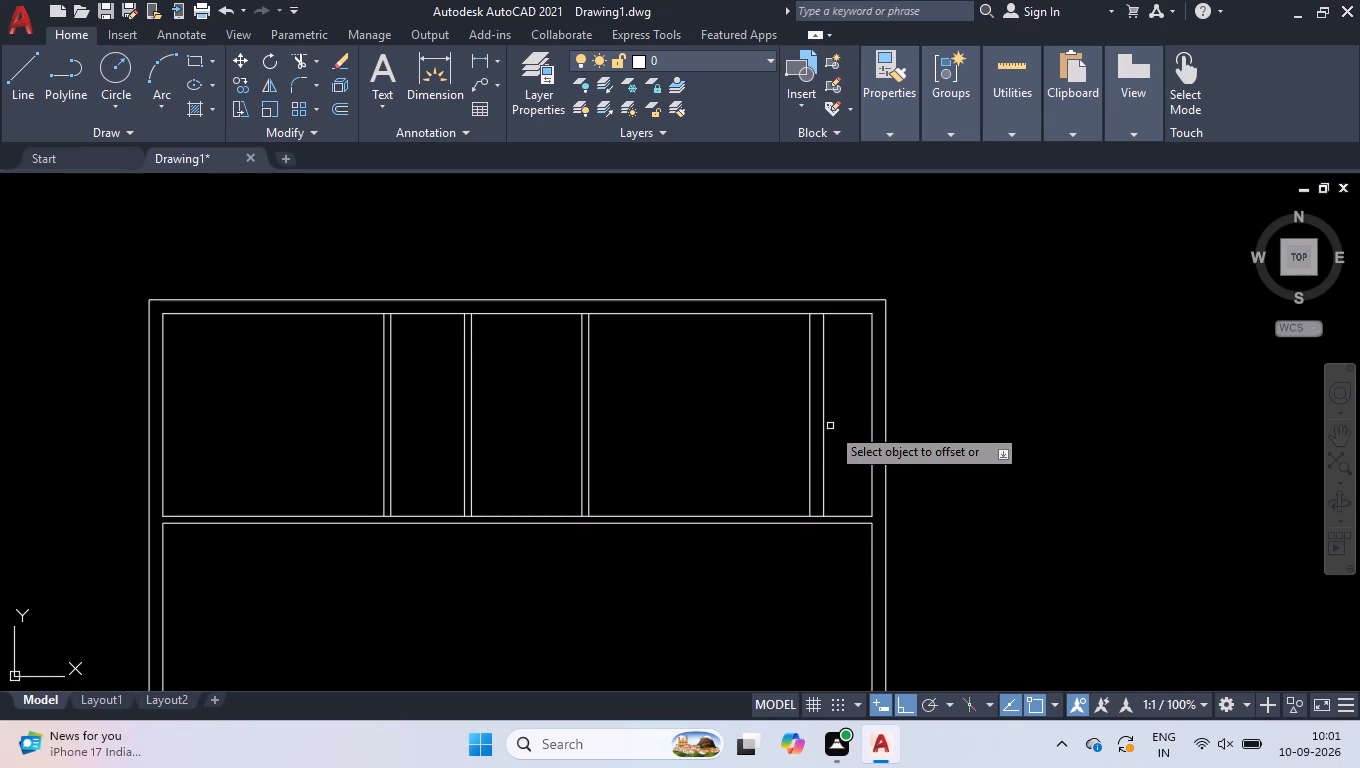
{"action": "key", "text": "Return"}
Extend the 9" wall's right line up to the outer top wall line and down to the lower horizontal partition line.
{"action": "type", "text": "ex"}
{"action": "key", "text": "Return"}
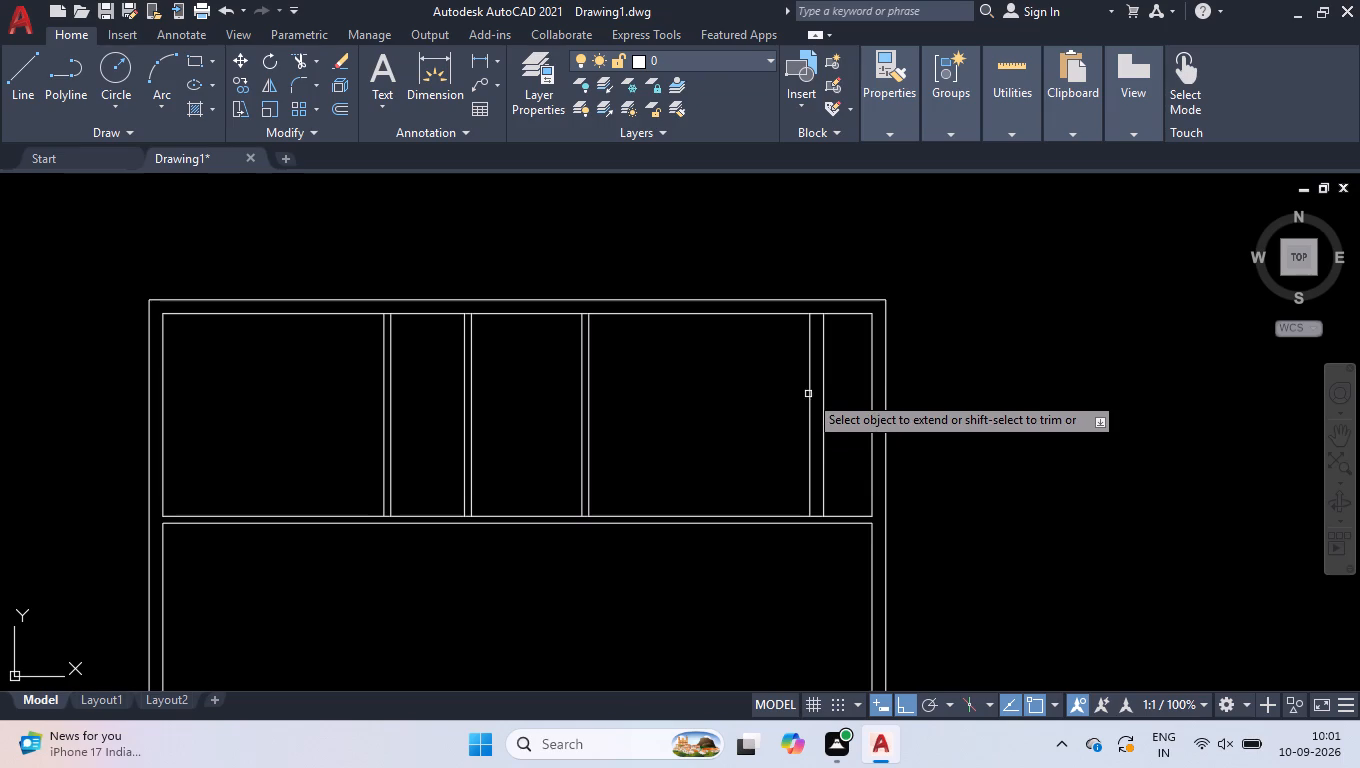
{"action": "left_click", "coordinate": [823, 381]}
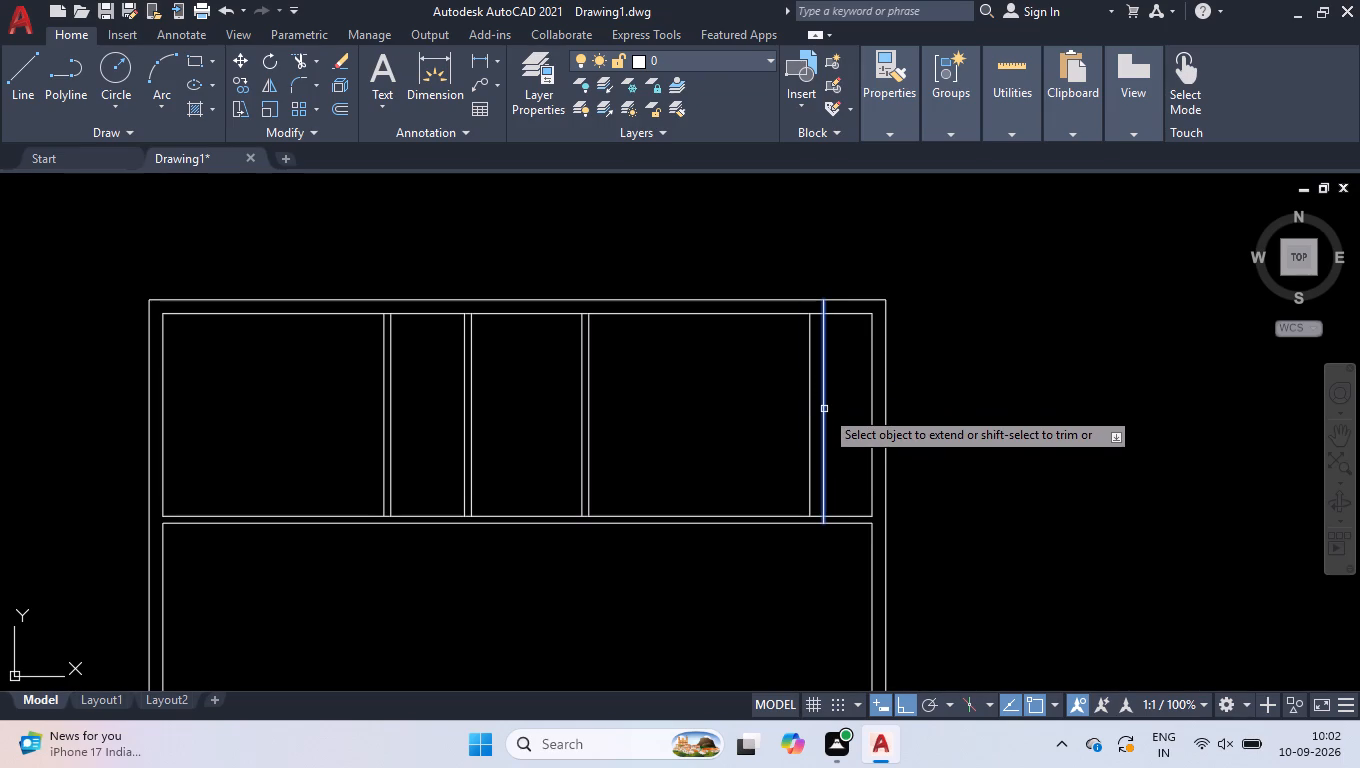
{"action": "left_click", "coordinate": [824, 409]}
{"action": "key", "text": "space"}
Draw a line from the lower end of the 9" wall's right line 4' down, continuing right to the outer right wall line.
{"action": "key", "text": "l"}
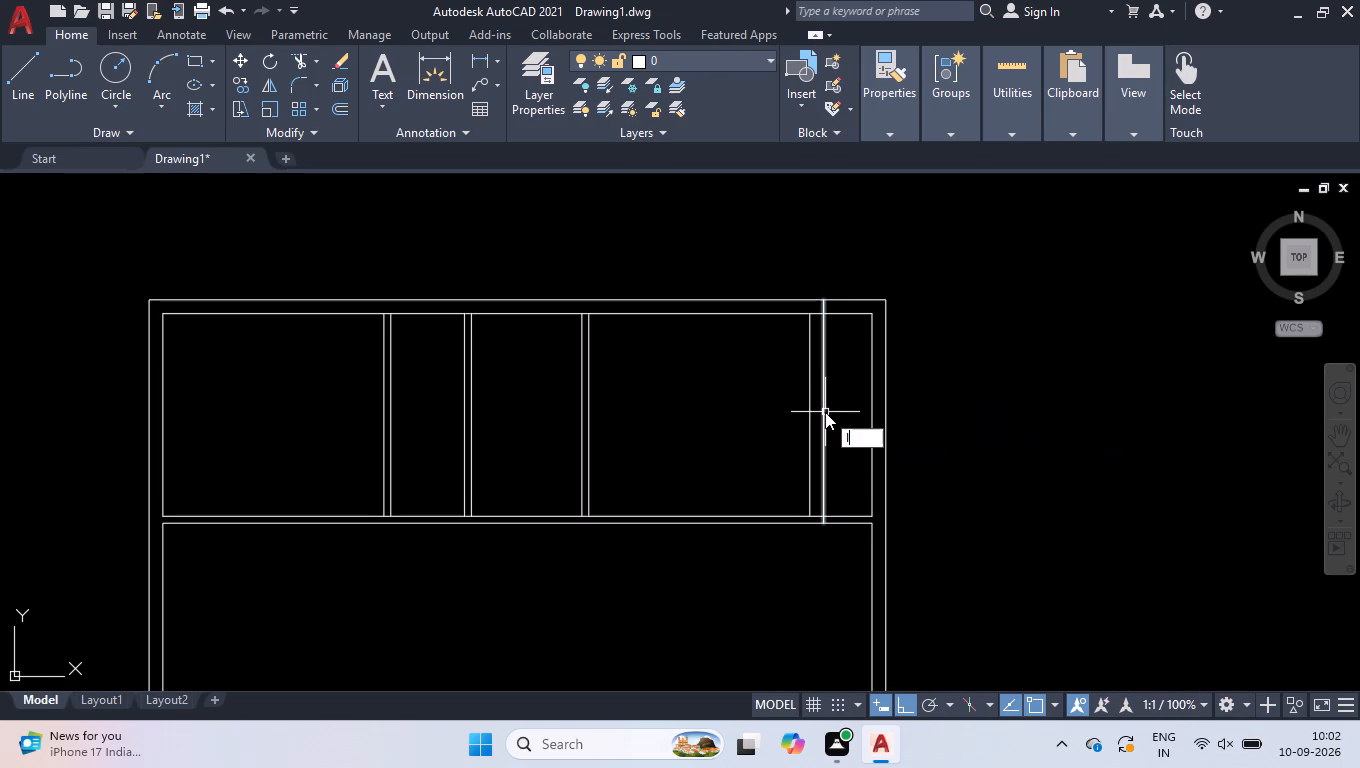
{"action": "key", "text": "Return"}
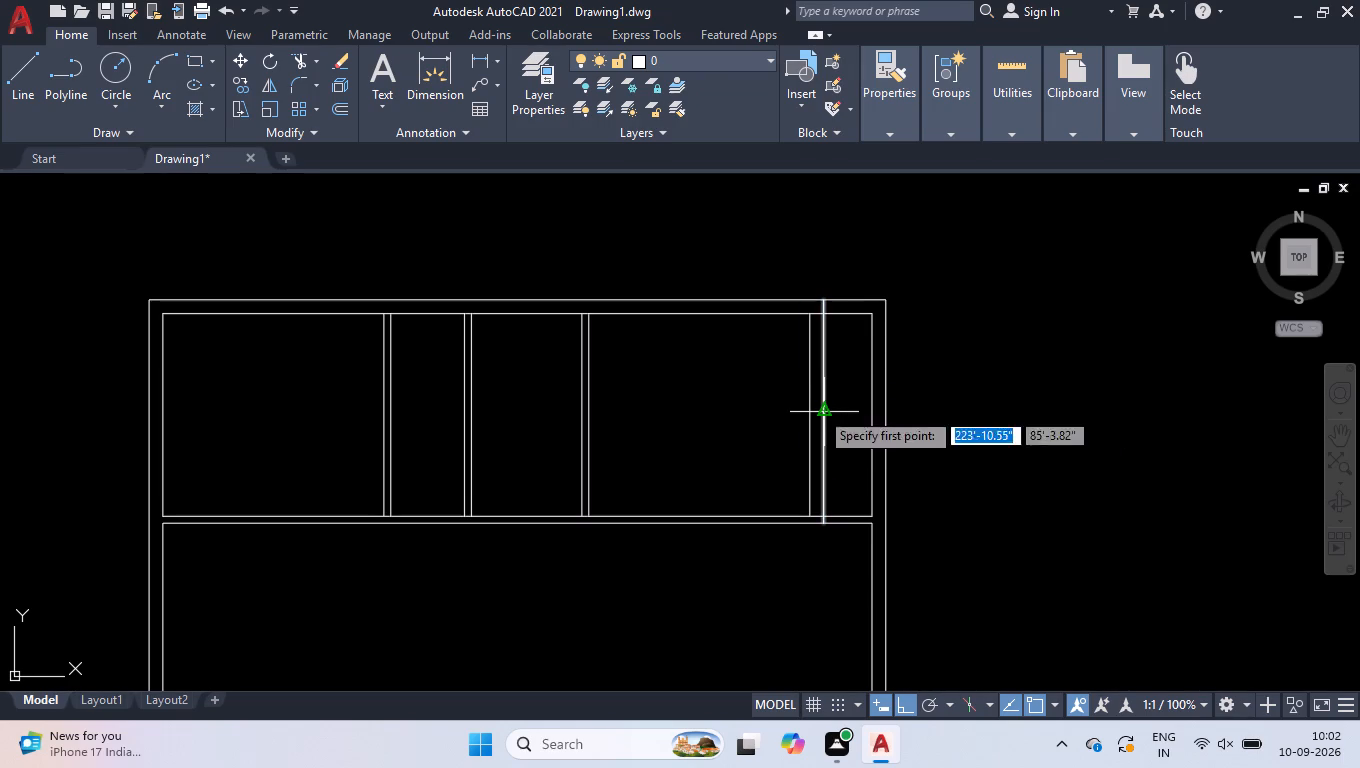
{"action": "left_click", "coordinate": [818, 526]}
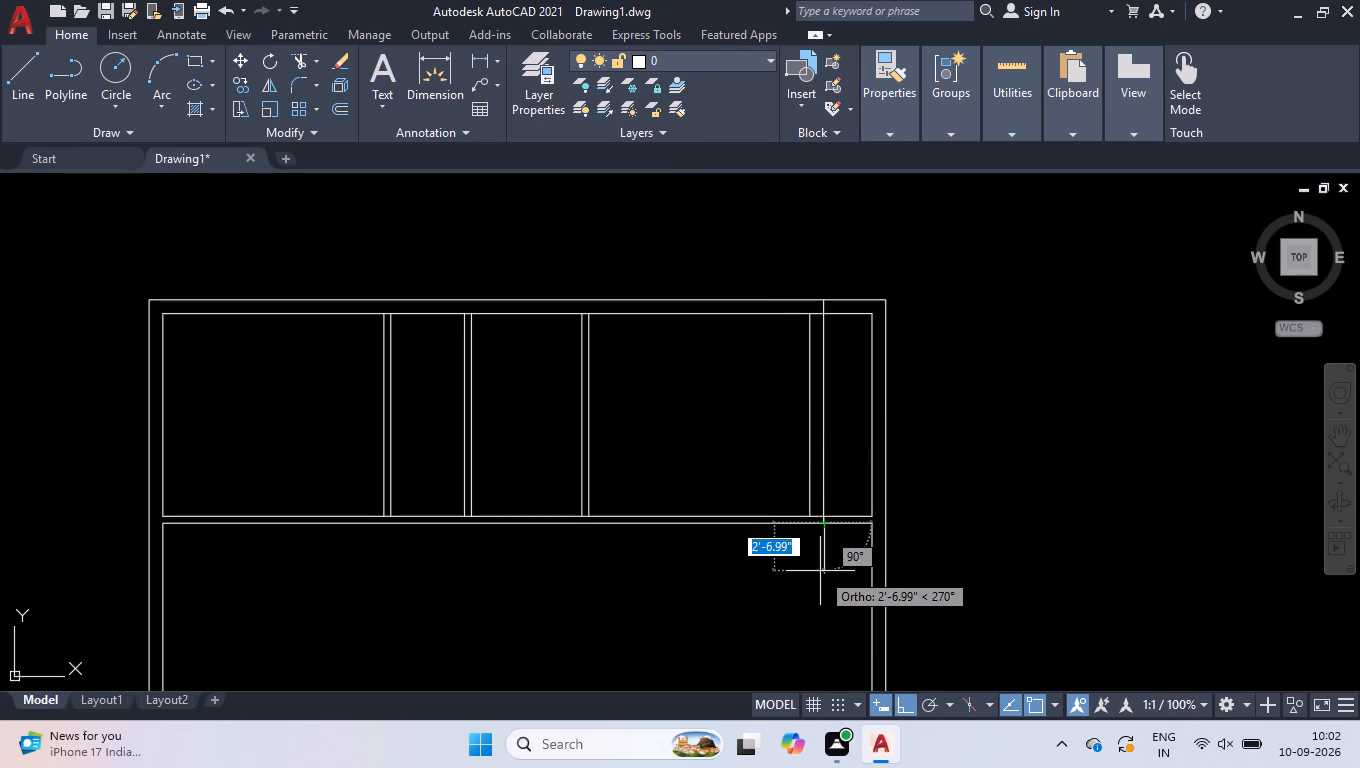
{"action": "type", "text": "4'"}
{"action": "key", "text": "Return"}
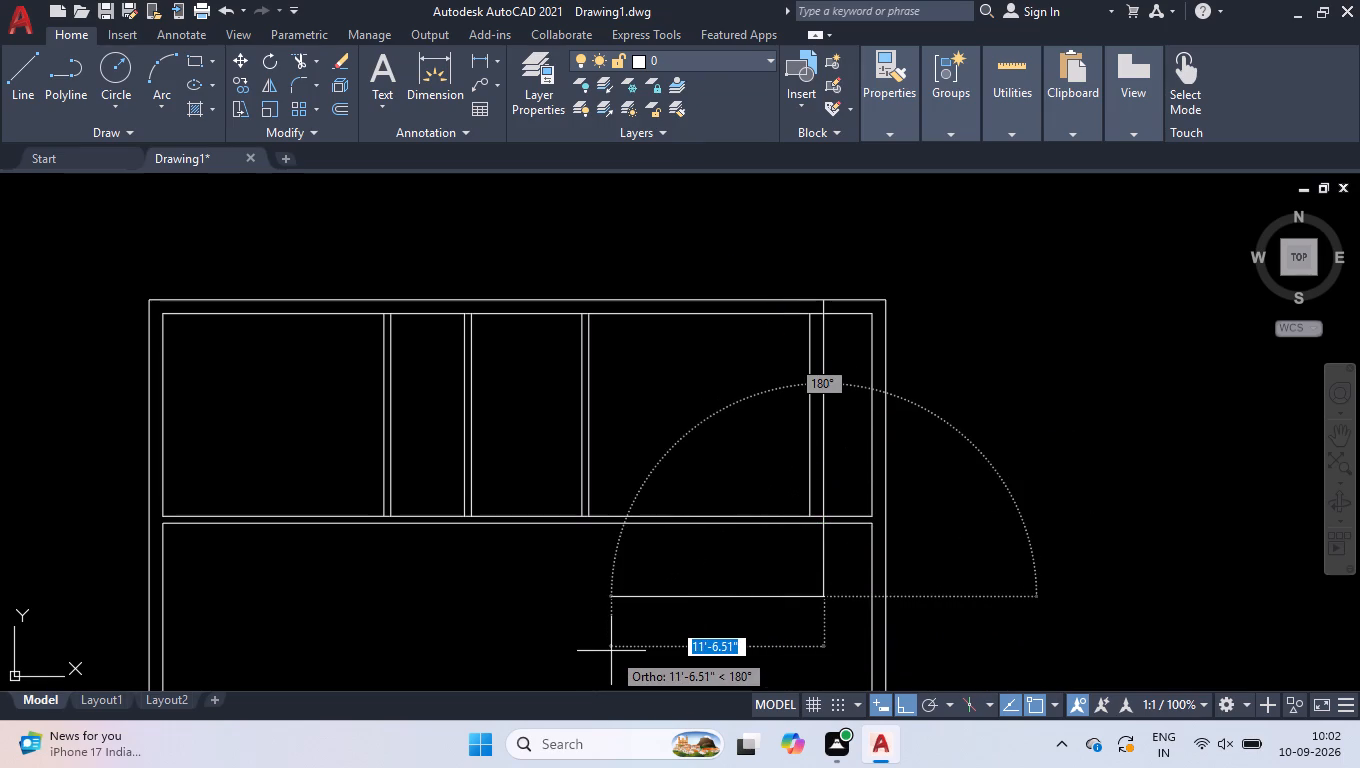
{"action": "left_click", "coordinate": [890, 598]}
{"action": "key", "text": "space"}
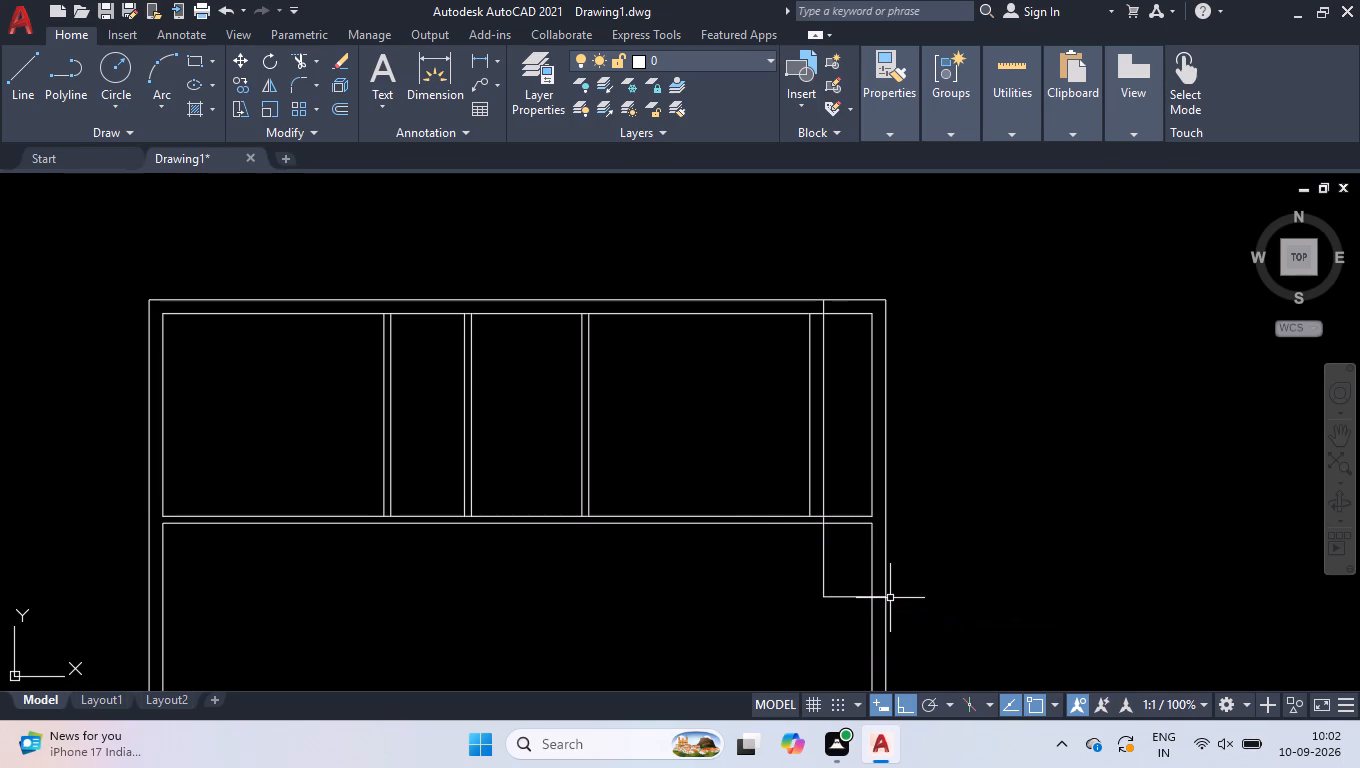
Trim the outer wall and horizontal partition lines to the right of the 9" wall, above the new stepped outline.
{"action": "type", "text": "tr"}
{"action": "key", "text": "Return"}
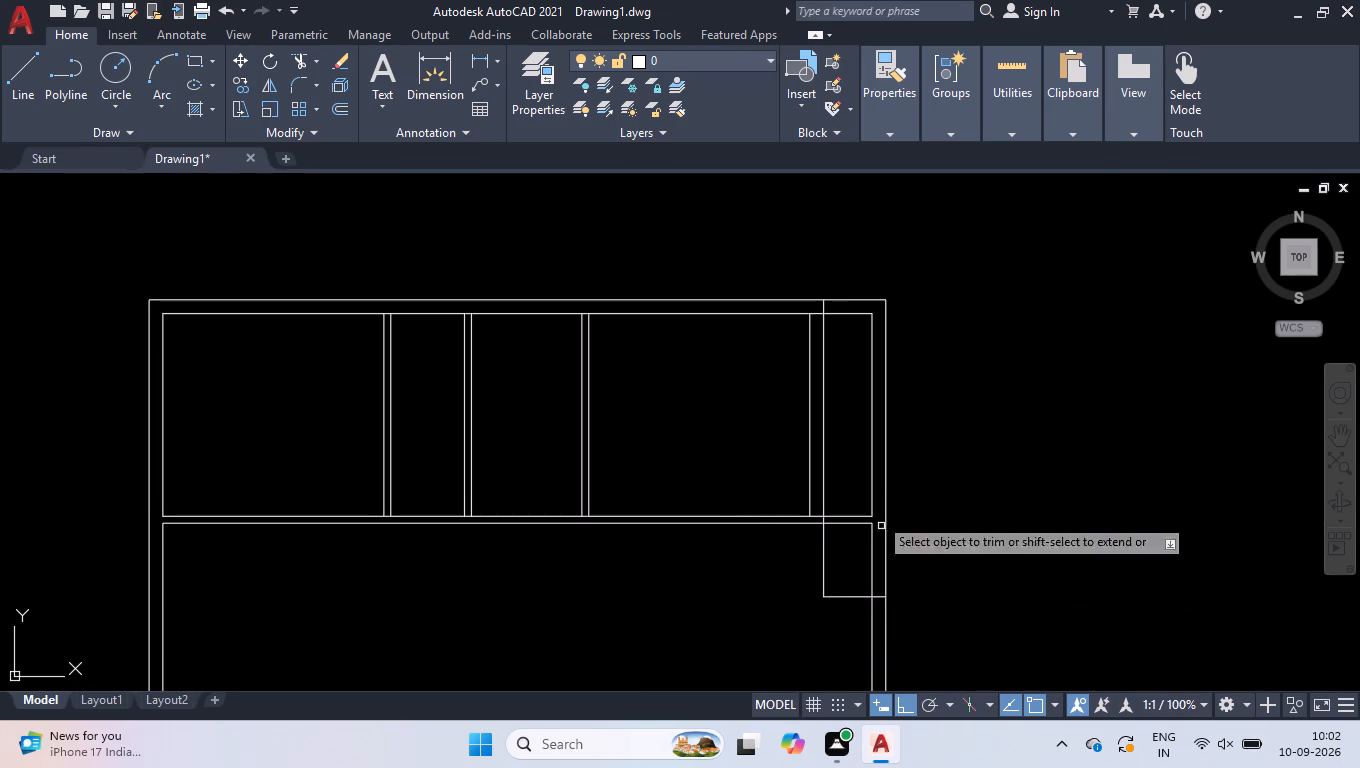
{"action": "left_click", "coordinate": [860, 285]}
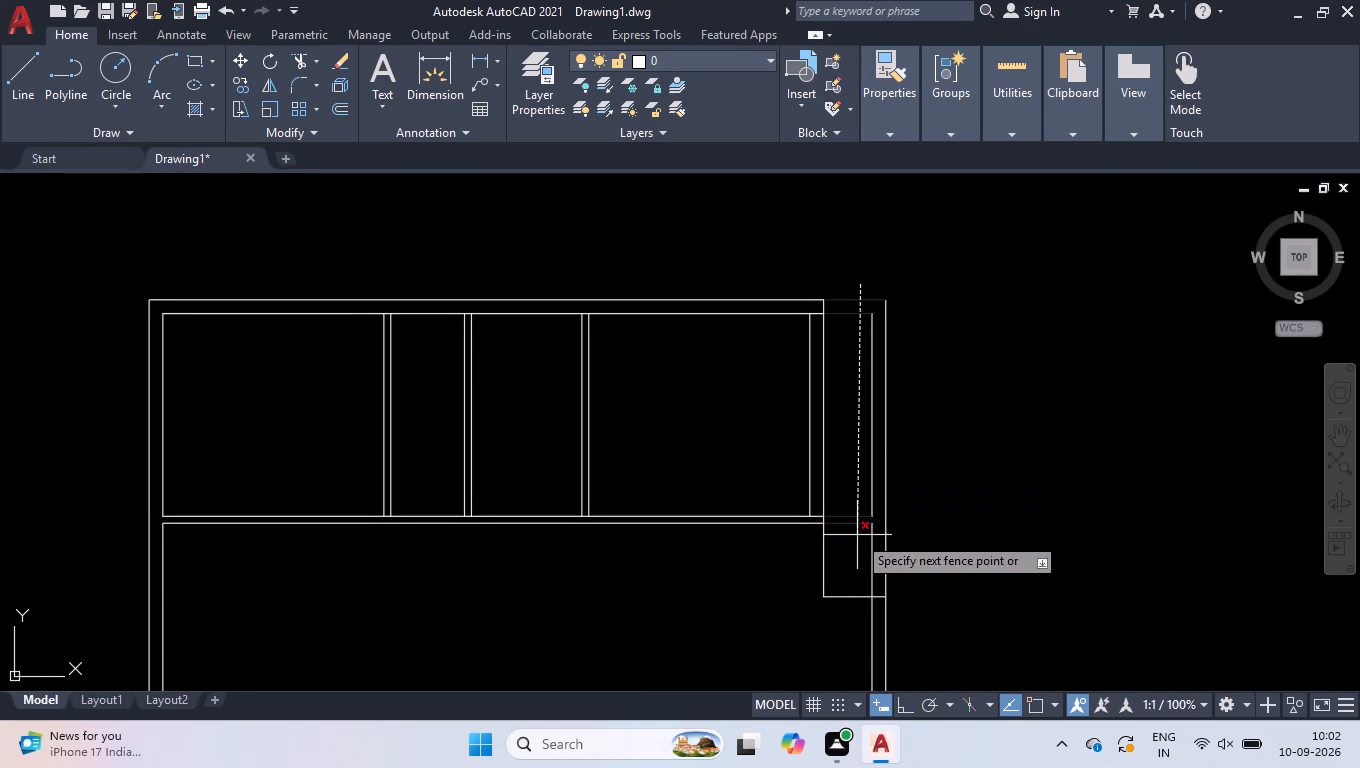
{"action": "left_click", "coordinate": [857, 535]}
{"action": "left_click", "coordinate": [854, 550]}
{"action": "left_click", "coordinate": [934, 536]}
{"action": "left_click", "coordinate": [903, 448]}
{"action": "left_click", "coordinate": [864, 468]}
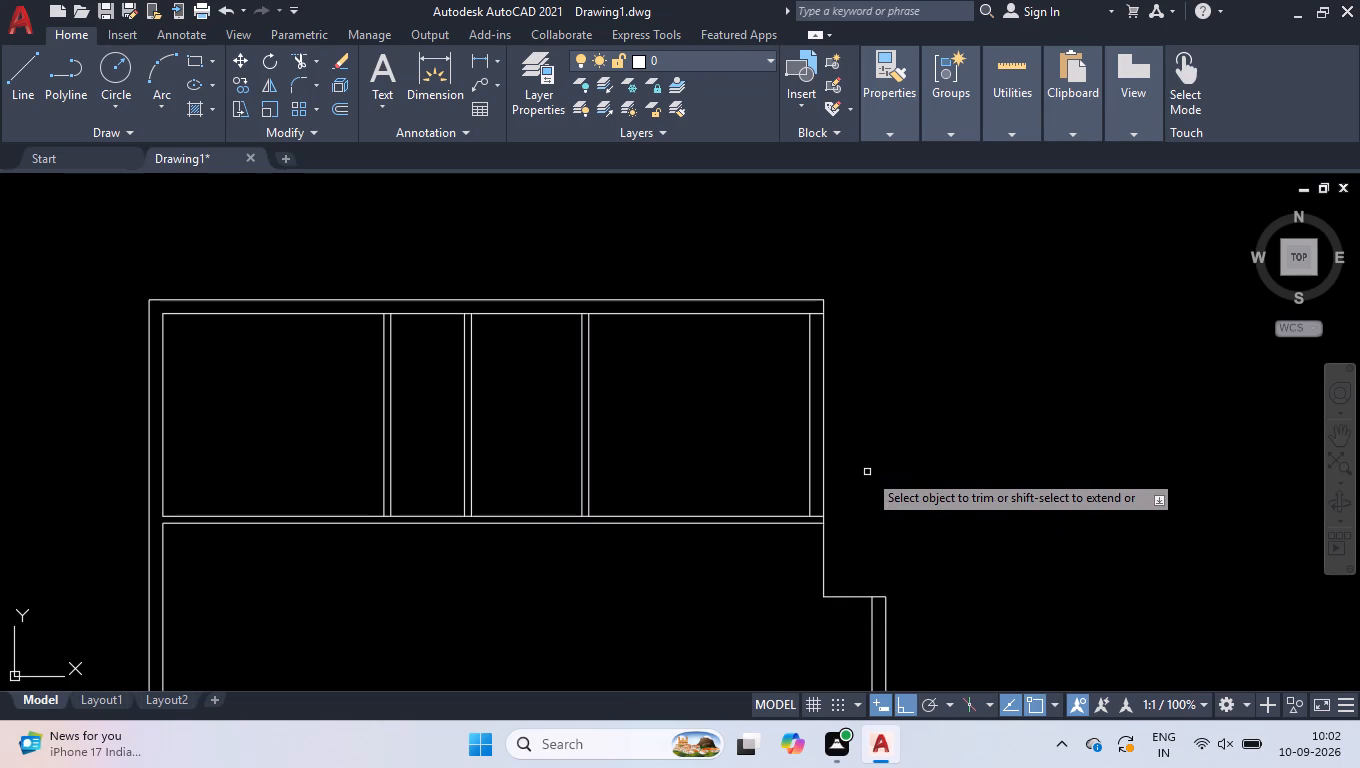
{"action": "key", "text": "space"}
Trim the short end piece of the 9" wall's right line between the two horizontal partition lines.
{"action": "scroll", "coordinate": [876, 478], "scroll_direction": "down", "scroll_amount": 1}
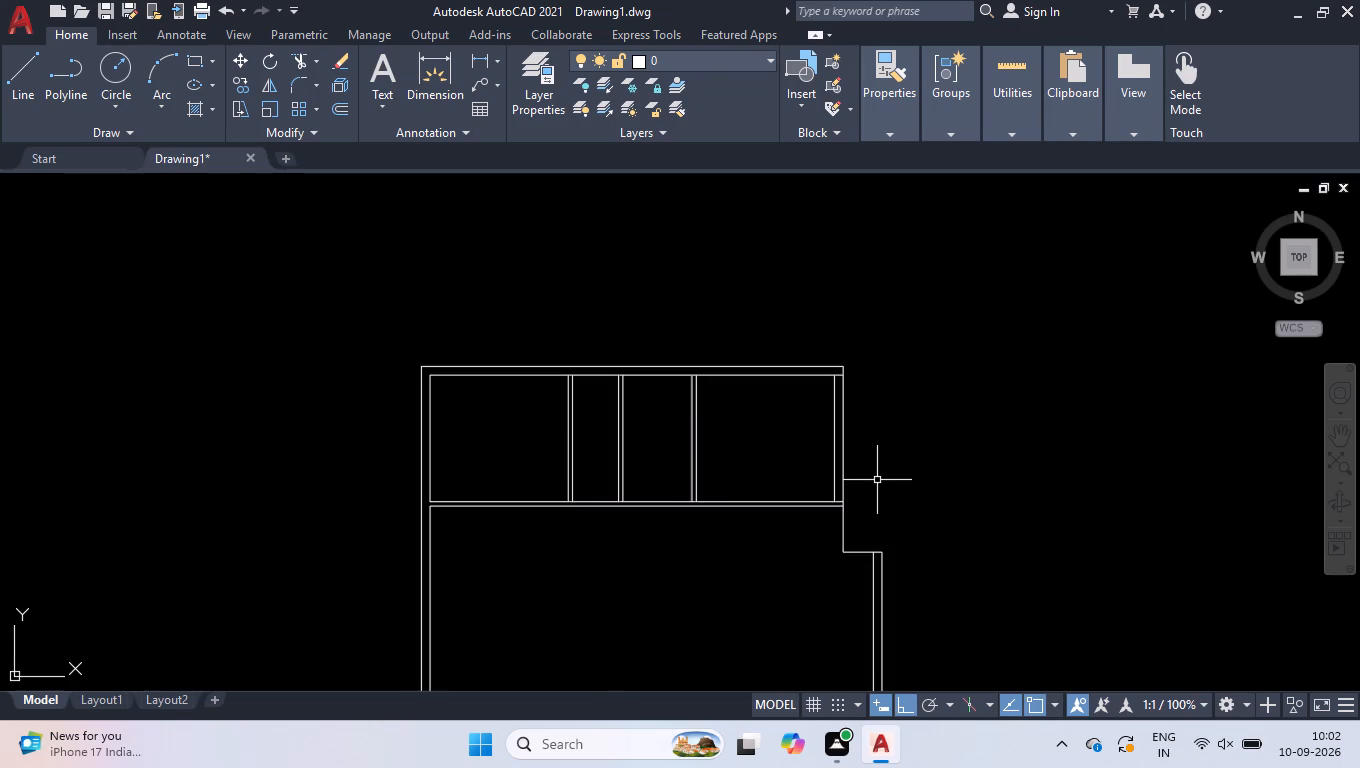
{"action": "scroll", "coordinate": [877, 480], "scroll_direction": "down", "scroll_amount": 1}
{"action": "scroll", "coordinate": [819, 585], "scroll_direction": "up", "scroll_amount": 3}
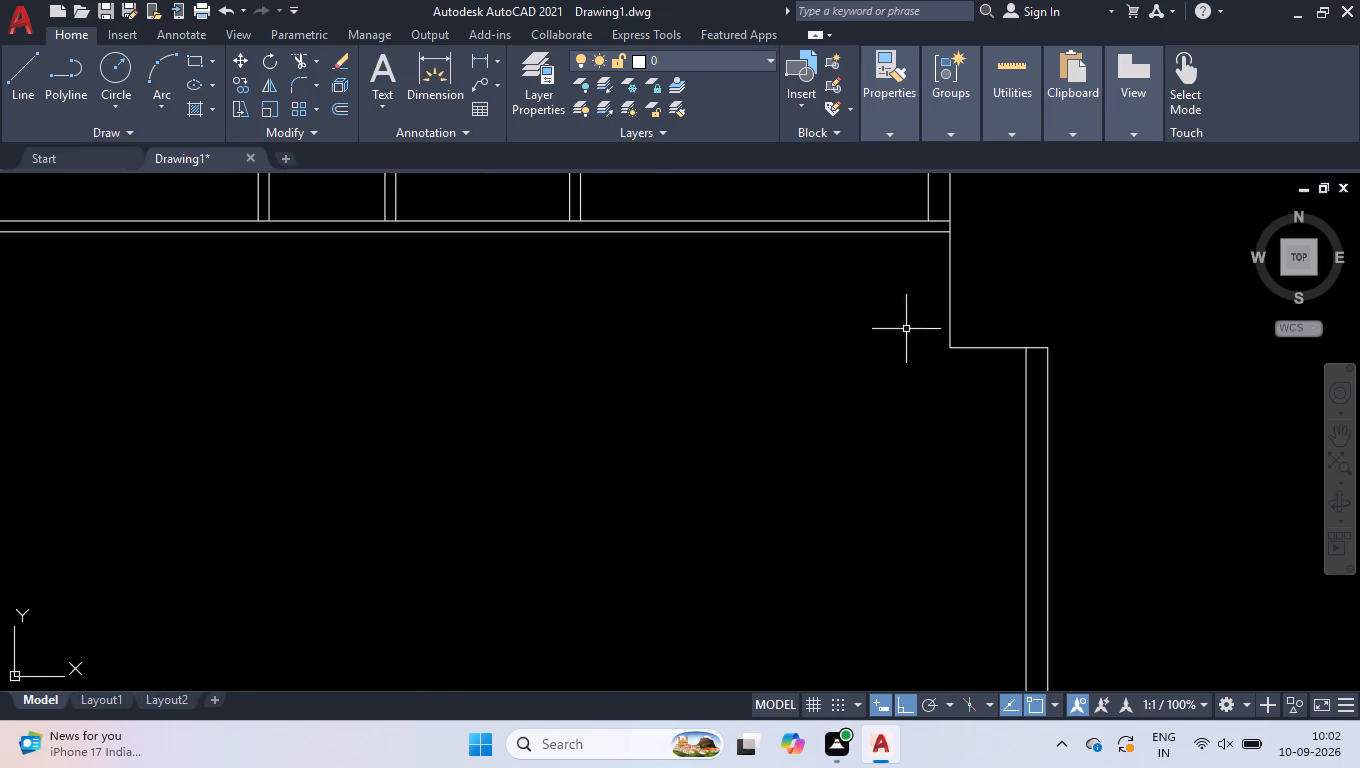
{"action": "type", "text": "tr"}
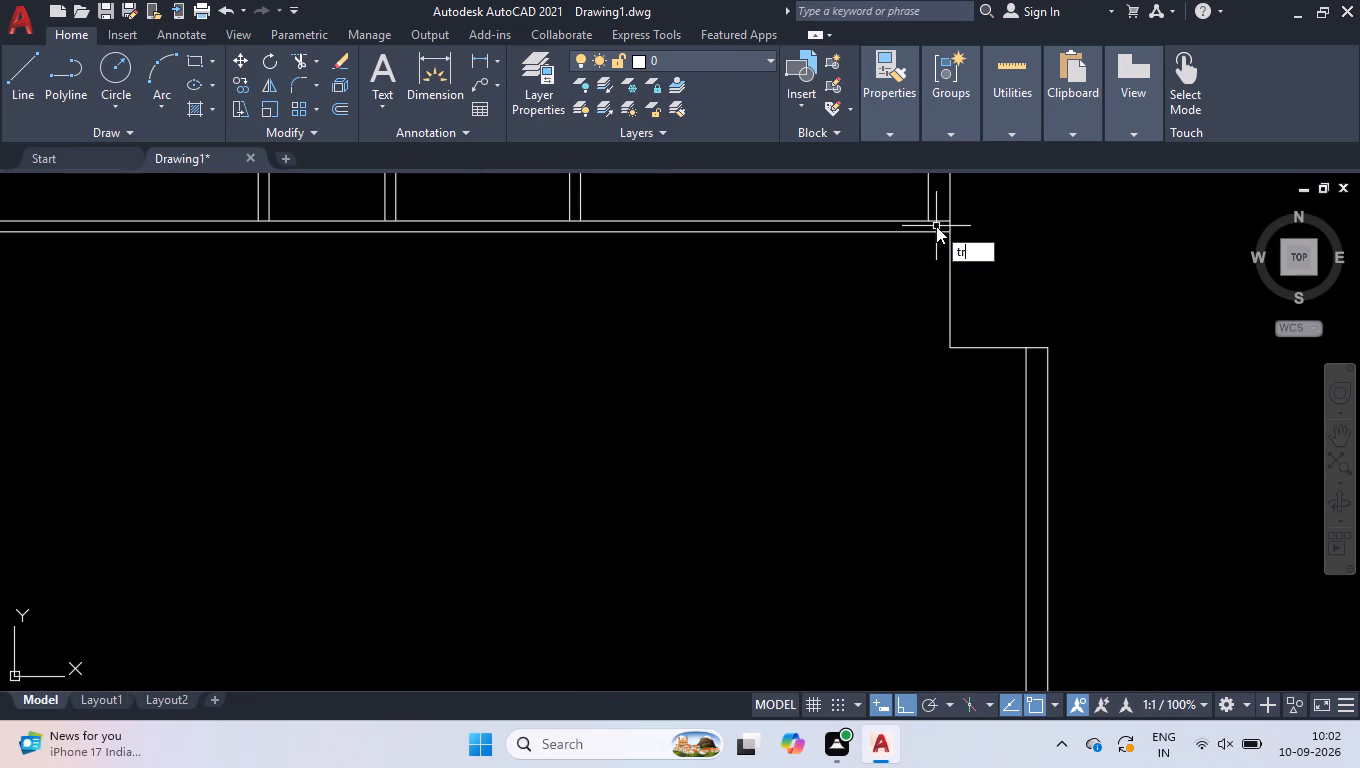
{"action": "key", "text": "Return"}
{"action": "left_click", "coordinate": [936, 226]}
{"action": "left_click", "coordinate": [1048, 216]}
{"action": "key", "text": "space"}
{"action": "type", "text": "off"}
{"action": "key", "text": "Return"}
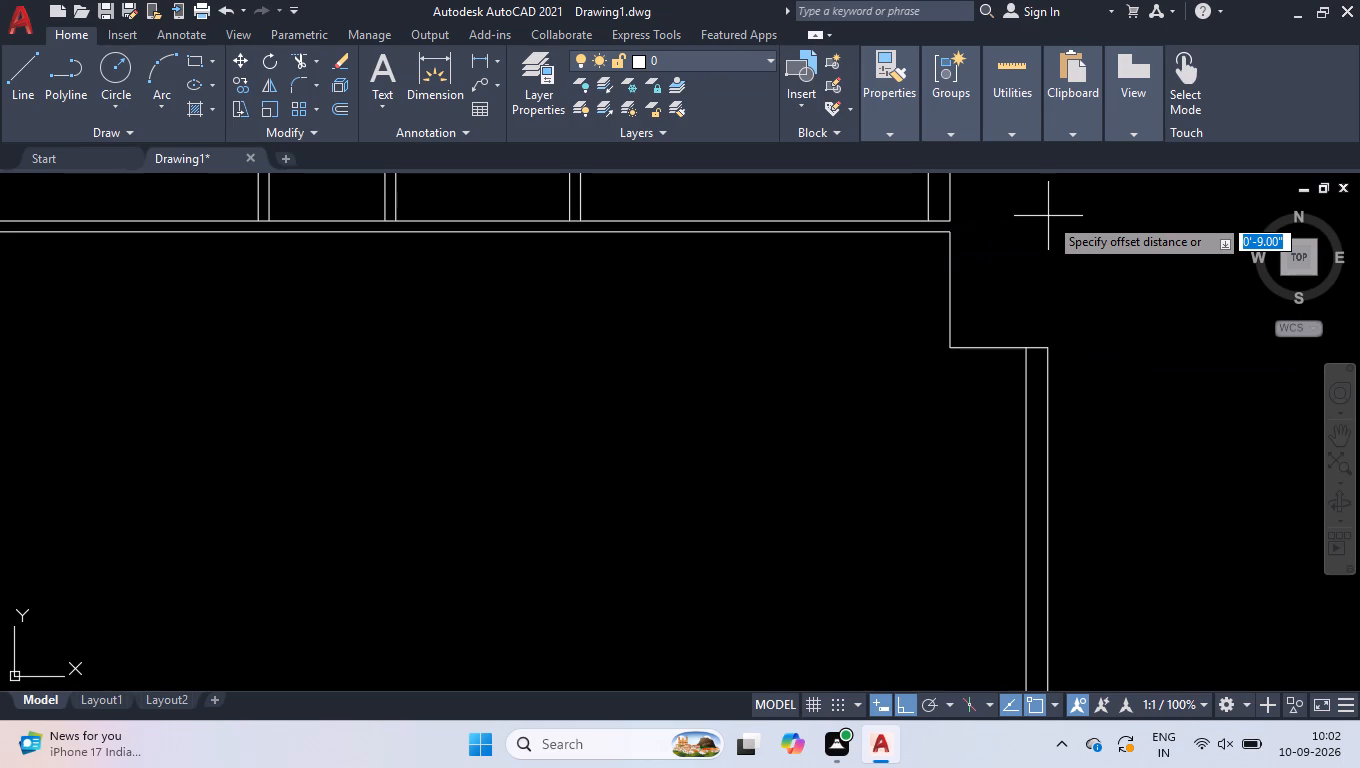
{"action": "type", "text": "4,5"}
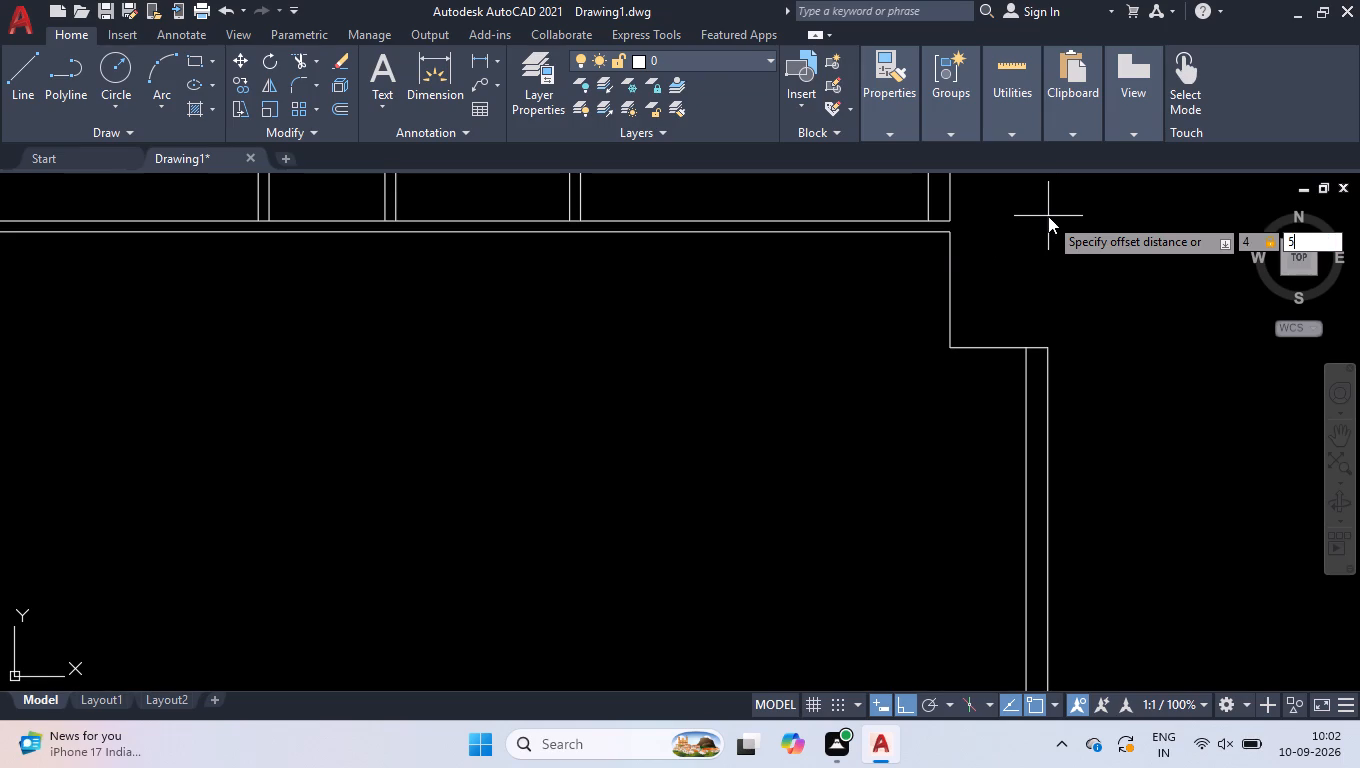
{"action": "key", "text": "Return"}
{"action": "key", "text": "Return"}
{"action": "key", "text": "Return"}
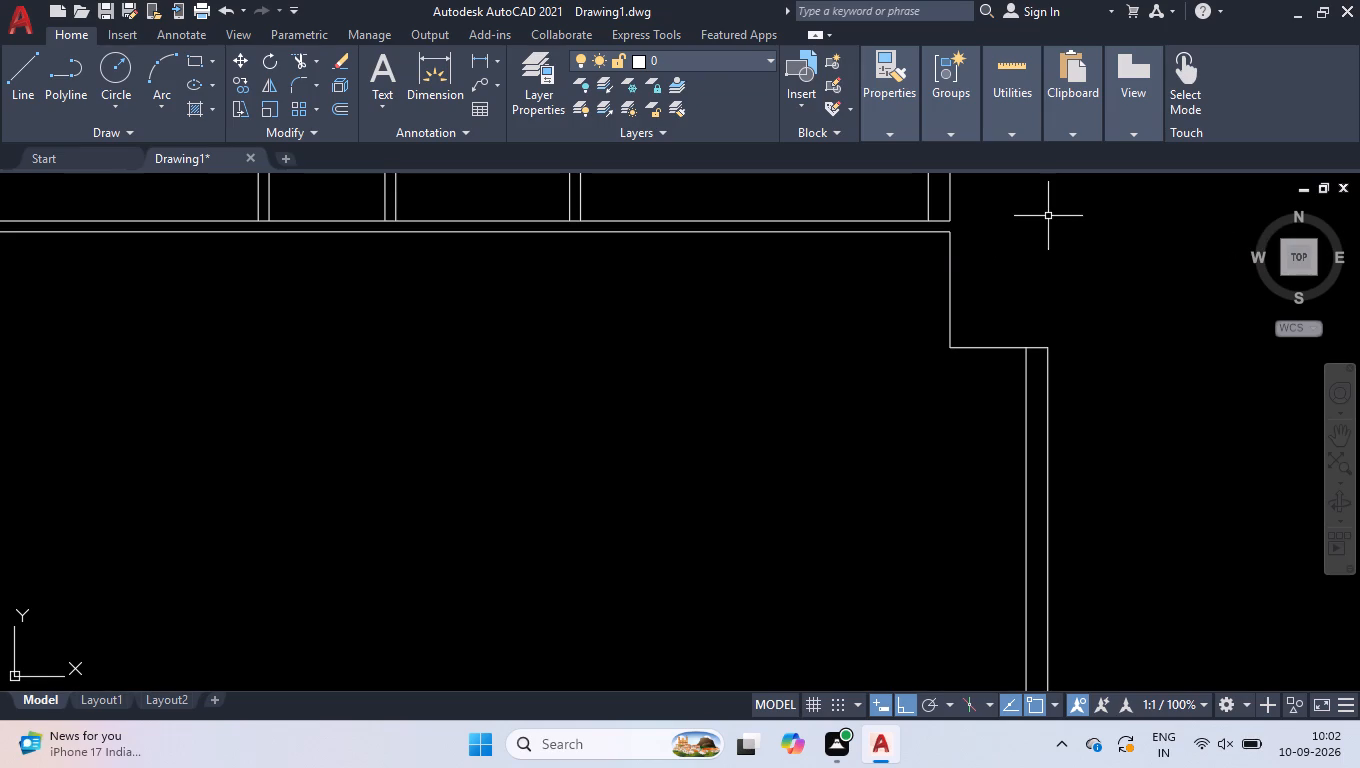
Offset the 4' vertical line of the stepped outline 4.5" to the left.
{"action": "key", "text": "space"}
{"action": "type", "text": "4.5"}
{"action": "key", "text": "Return"}
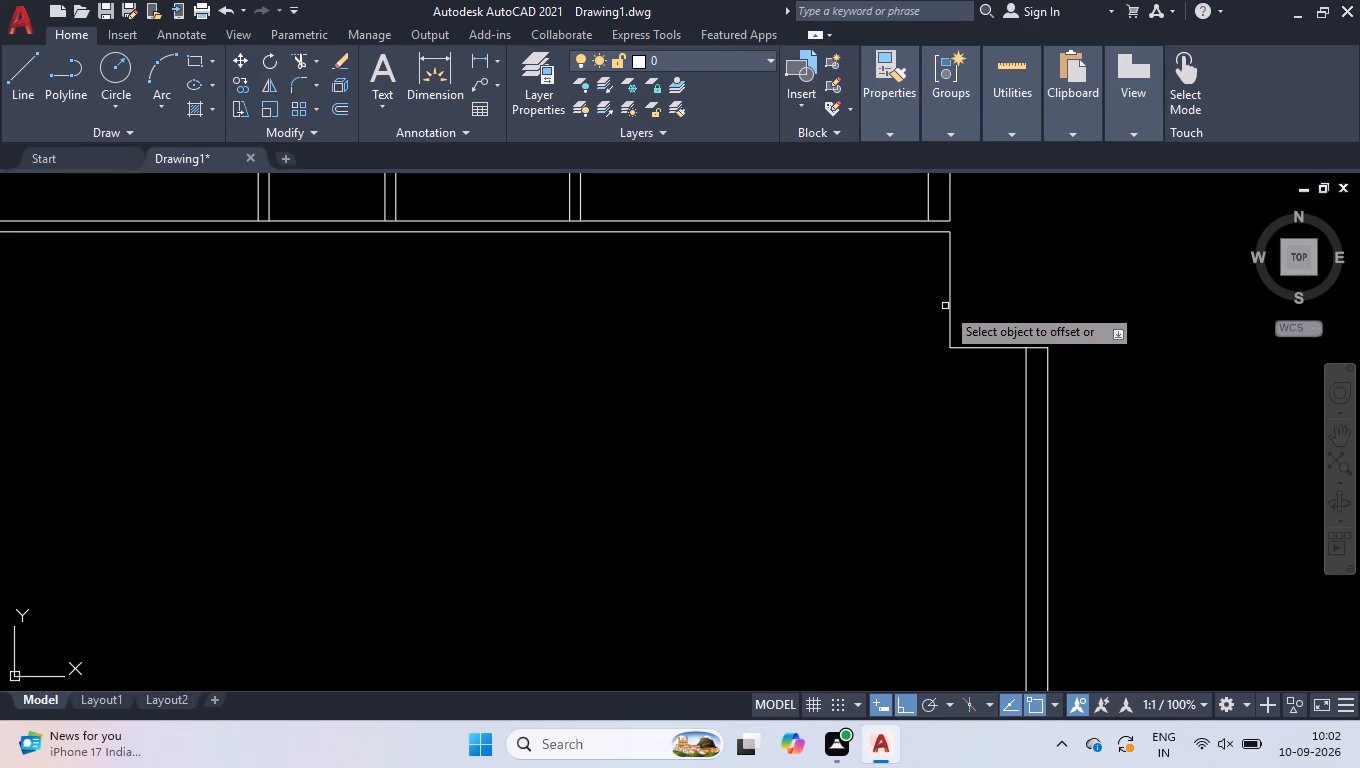
{"action": "left_click", "coordinate": [947, 304]}
{"action": "left_click", "coordinate": [948, 285]}
{"action": "left_click", "coordinate": [917, 288]}
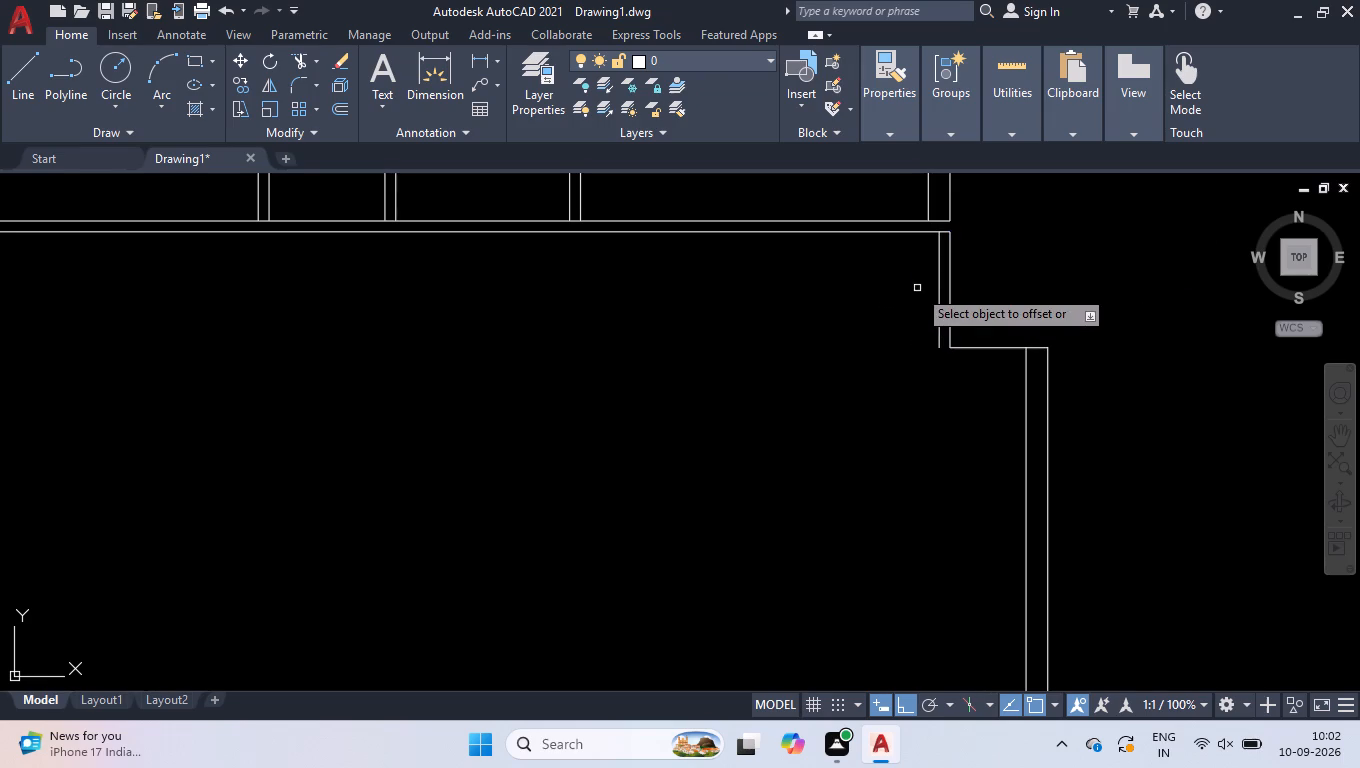
Offset the stepped wall's inner line 8' to the left and add a 4.5" offset to form another partition.
{"action": "left_click", "coordinate": [937, 280]}
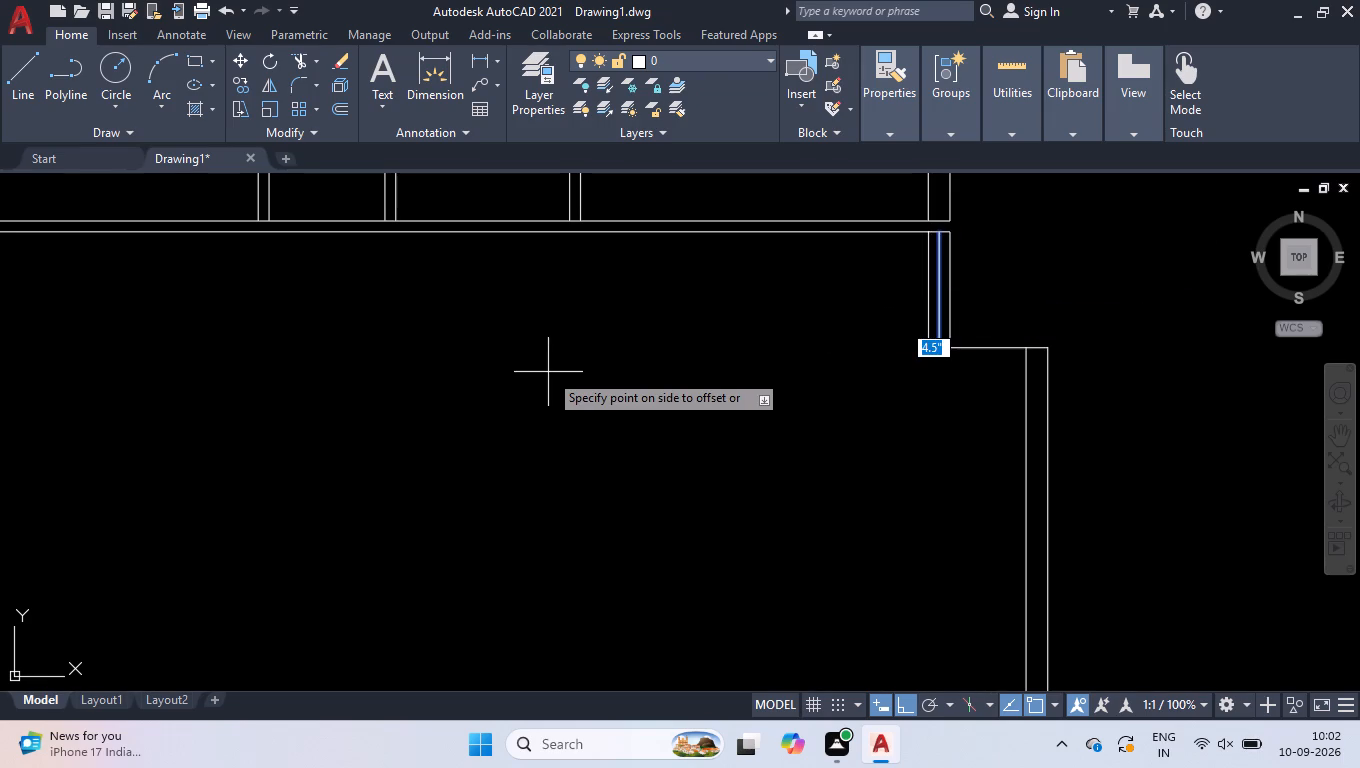
{"action": "type", "text": "8'"}
{"action": "key", "text": "Return"}
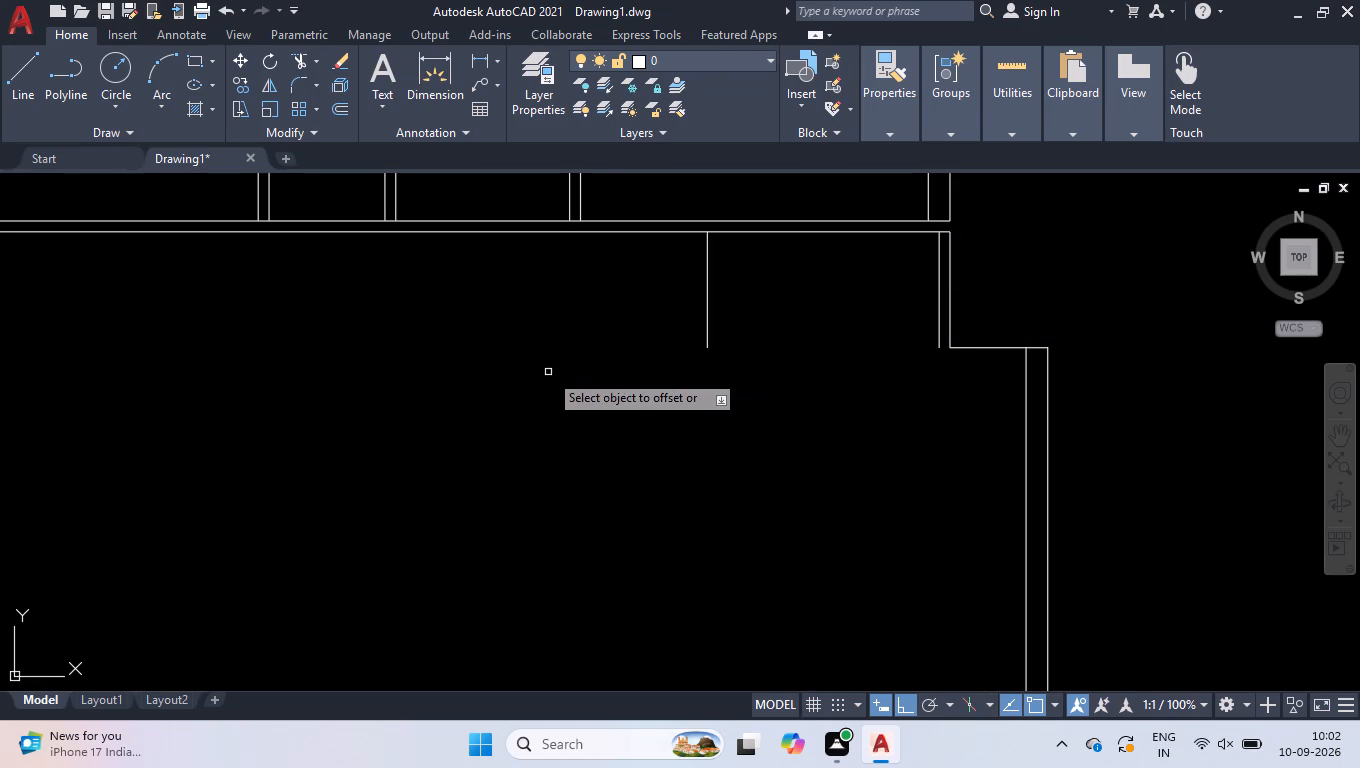
{"action": "left_click", "coordinate": [706, 320]}
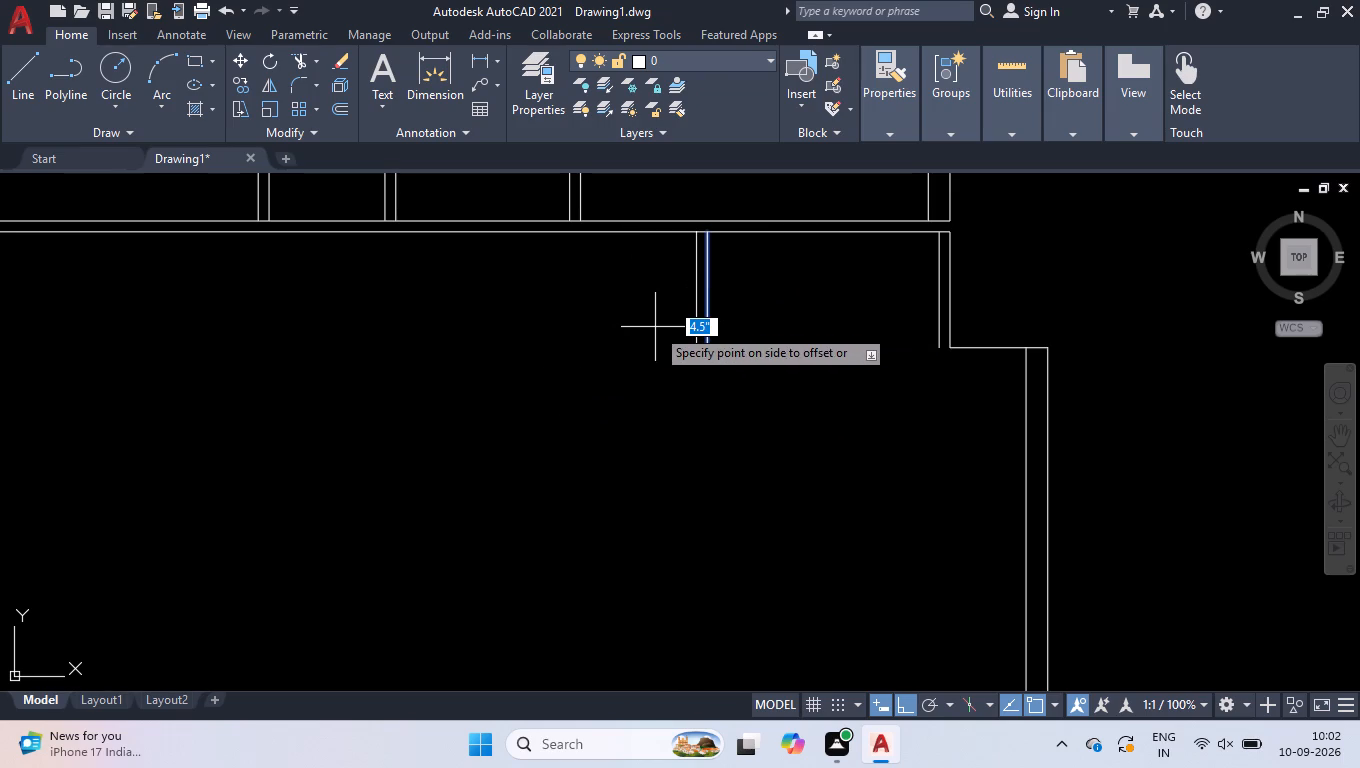
{"action": "left_click", "coordinate": [655, 327]}
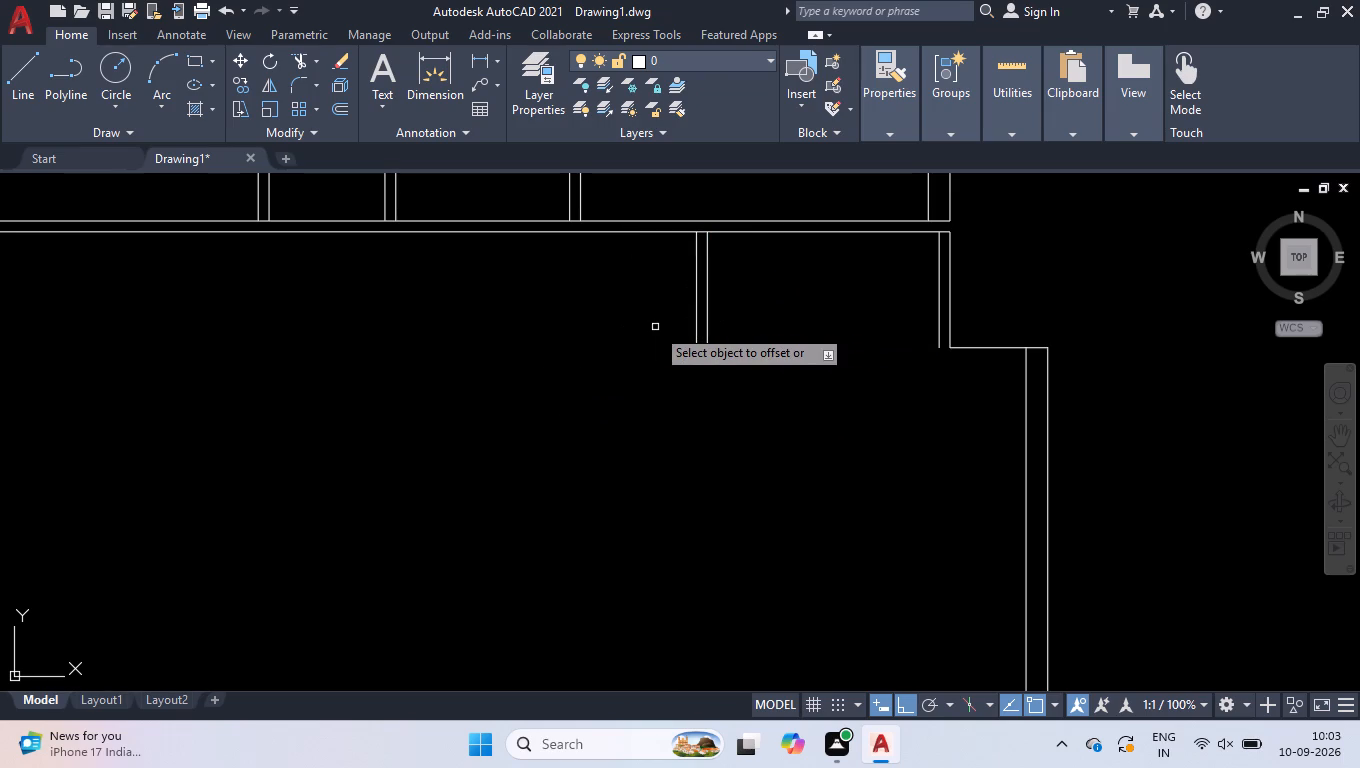
{"action": "key", "text": "Return"}
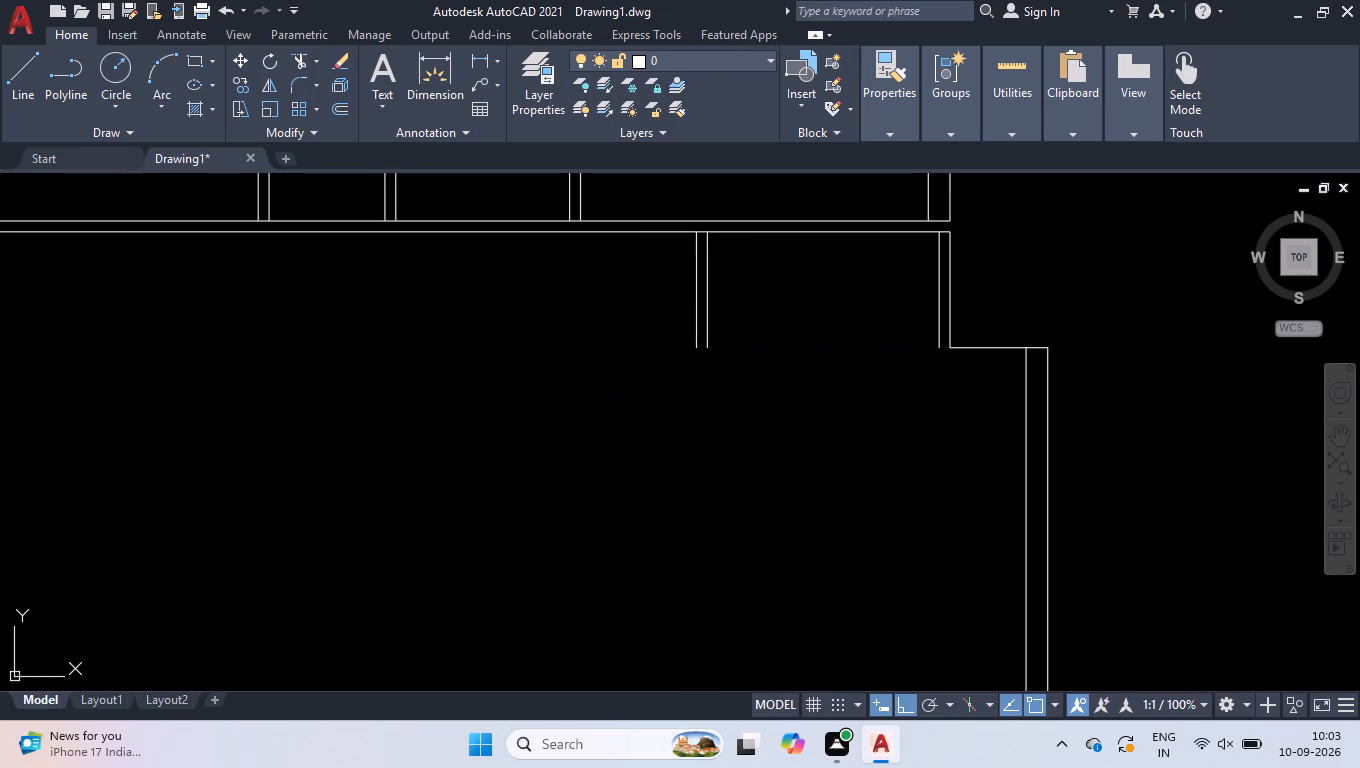
Draw a horizontal line from the step's inner corner 19'-6" left, aligned with the second upper partition's left line, and continue it 4.5" further.
{"action": "key", "text": "l"}
{"action": "key", "text": "Return"}
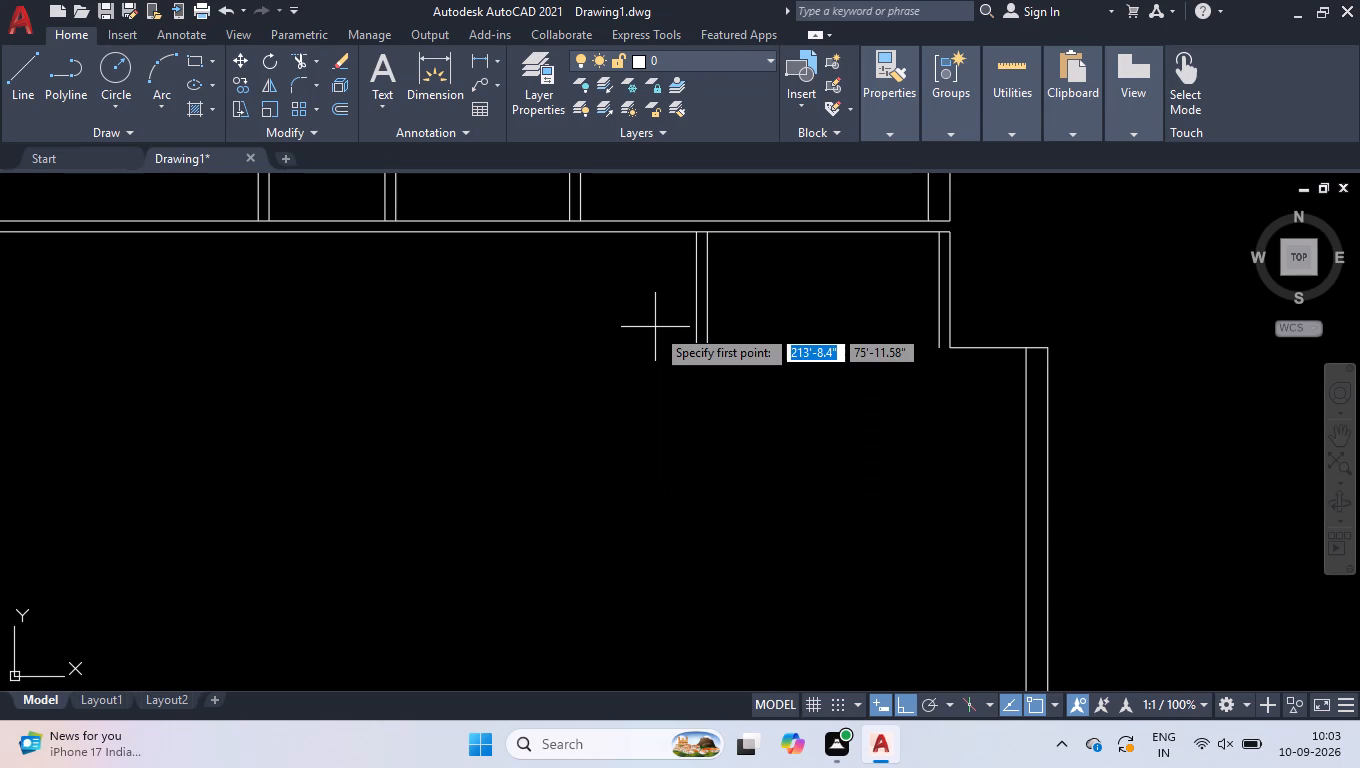
{"action": "left_click", "coordinate": [954, 351]}
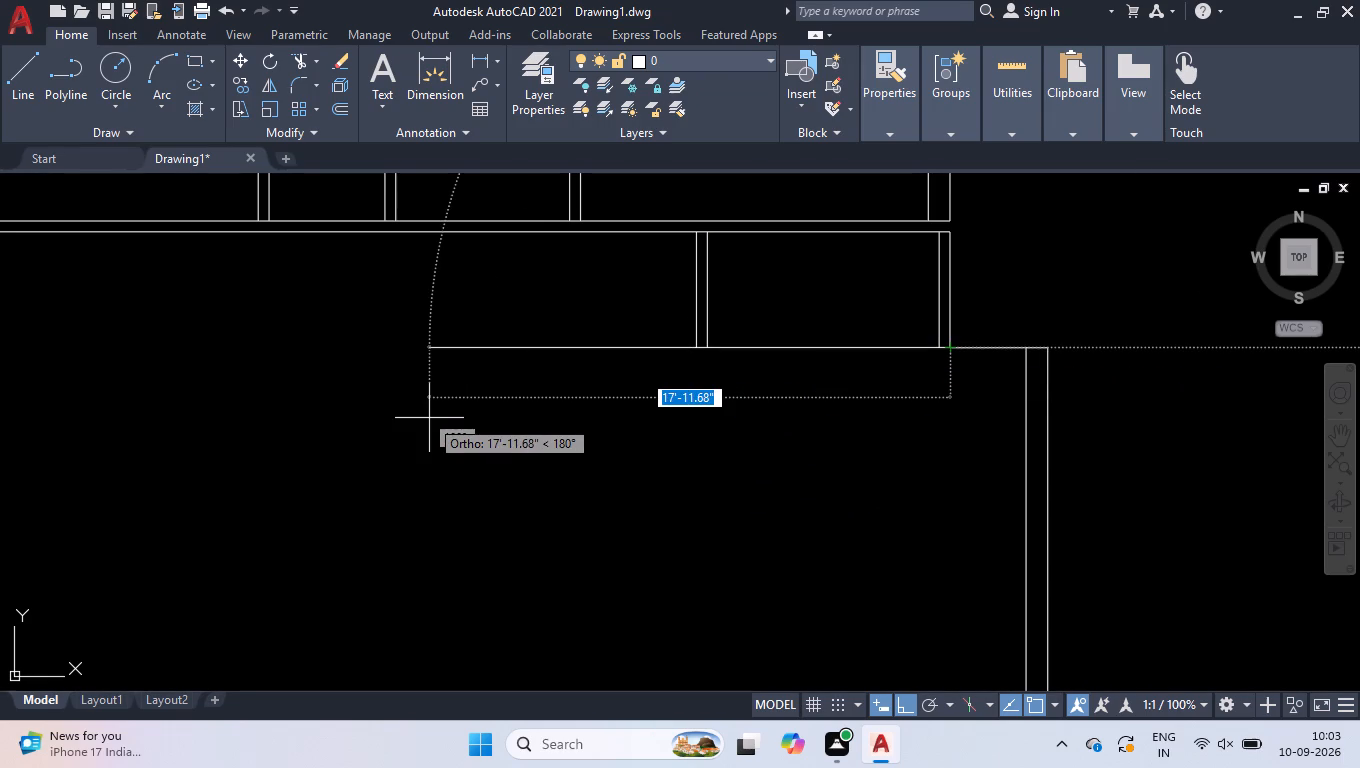
{"action": "scroll", "coordinate": [429, 418], "scroll_direction": "down", "scroll_amount": 2}
{"action": "scroll", "coordinate": [374, 391], "scroll_direction": "up", "scroll_amount": 2}
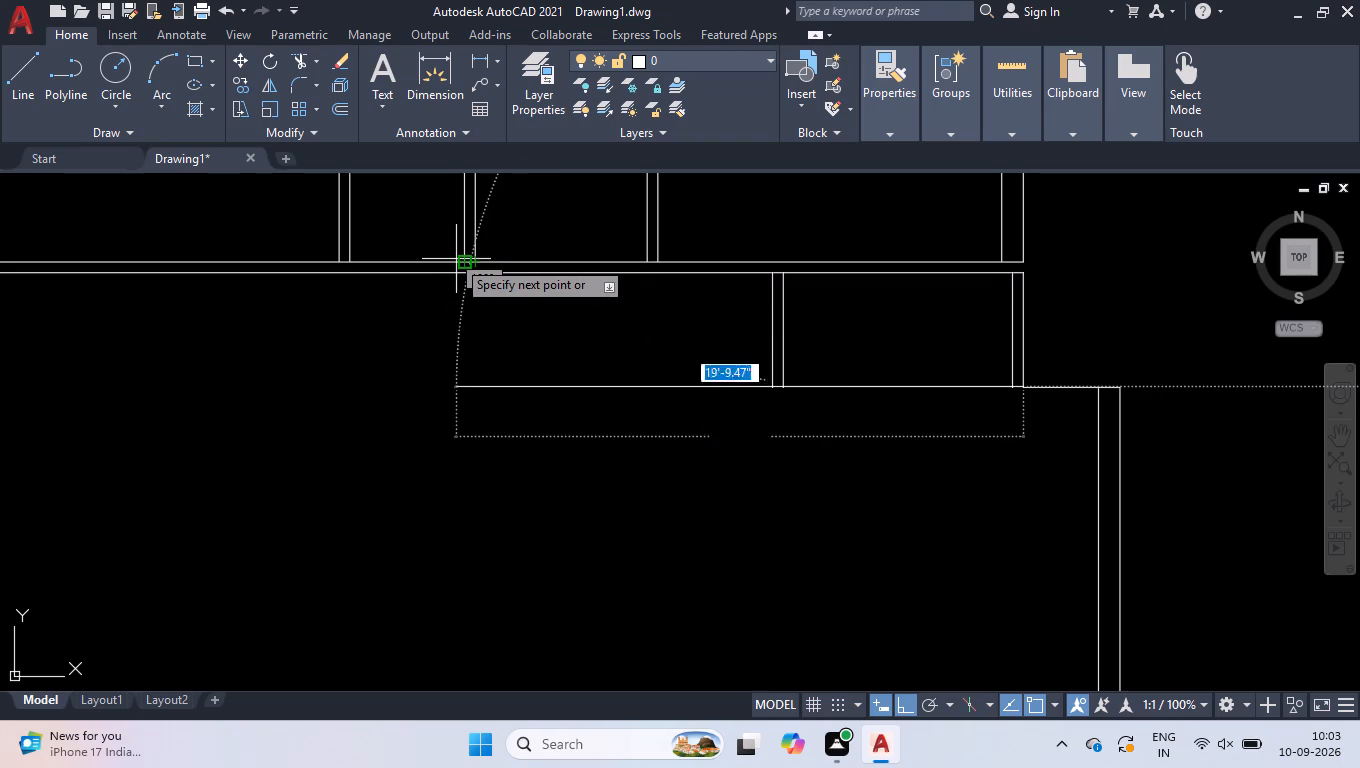
{"action": "left_click", "coordinate": [469, 339]}
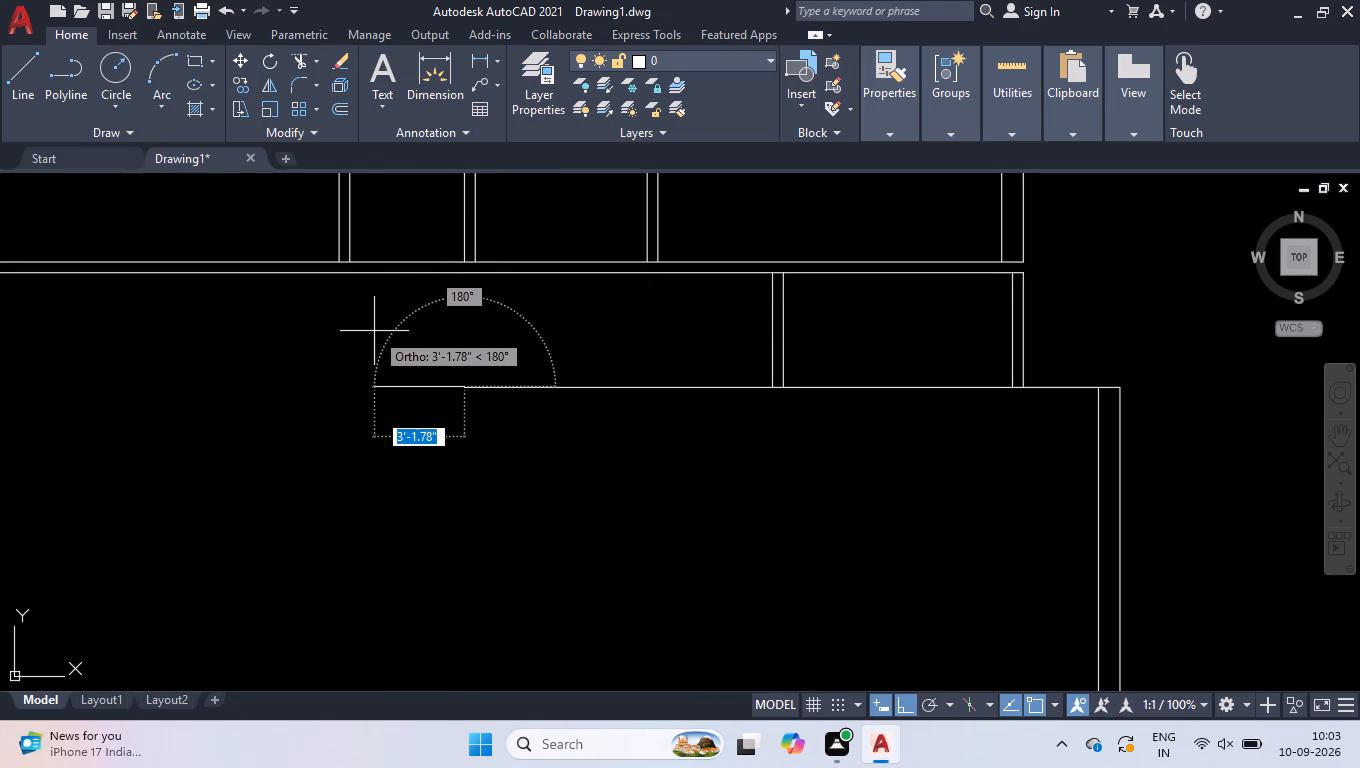
{"action": "type", "text": "4.5"}
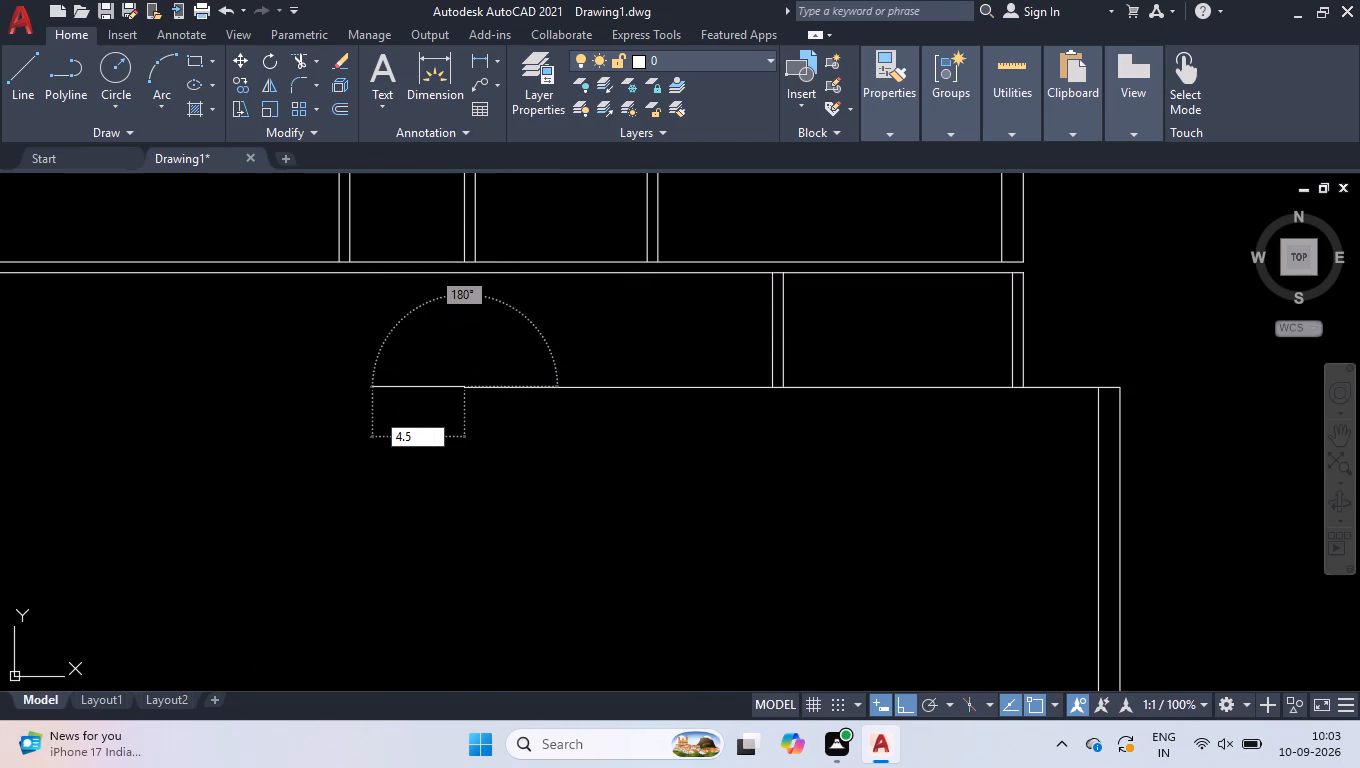
{"action": "key", "text": "Return"}
{"action": "key", "text": "Return"}
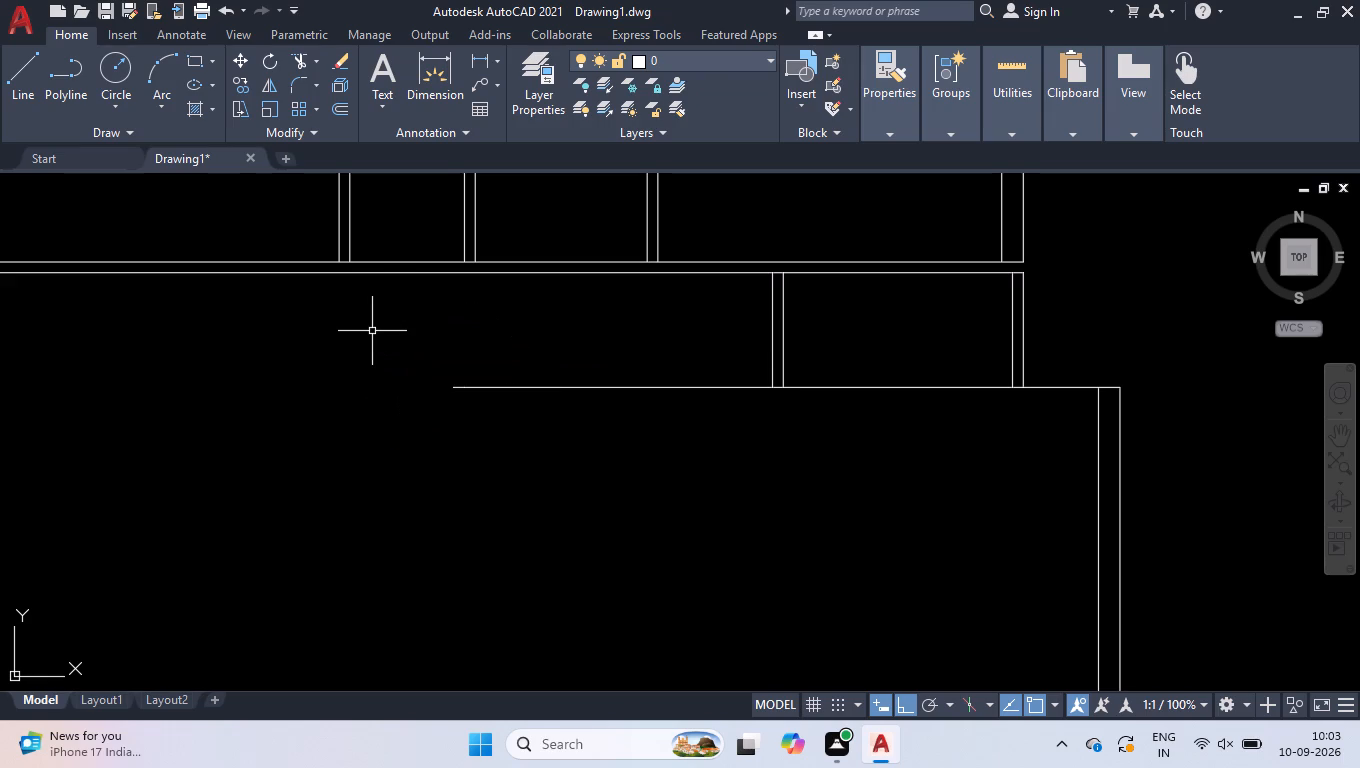
Join the long horizontal line and its 4.5" extension into one line.
{"action": "left_click", "coordinate": [678, 376]}
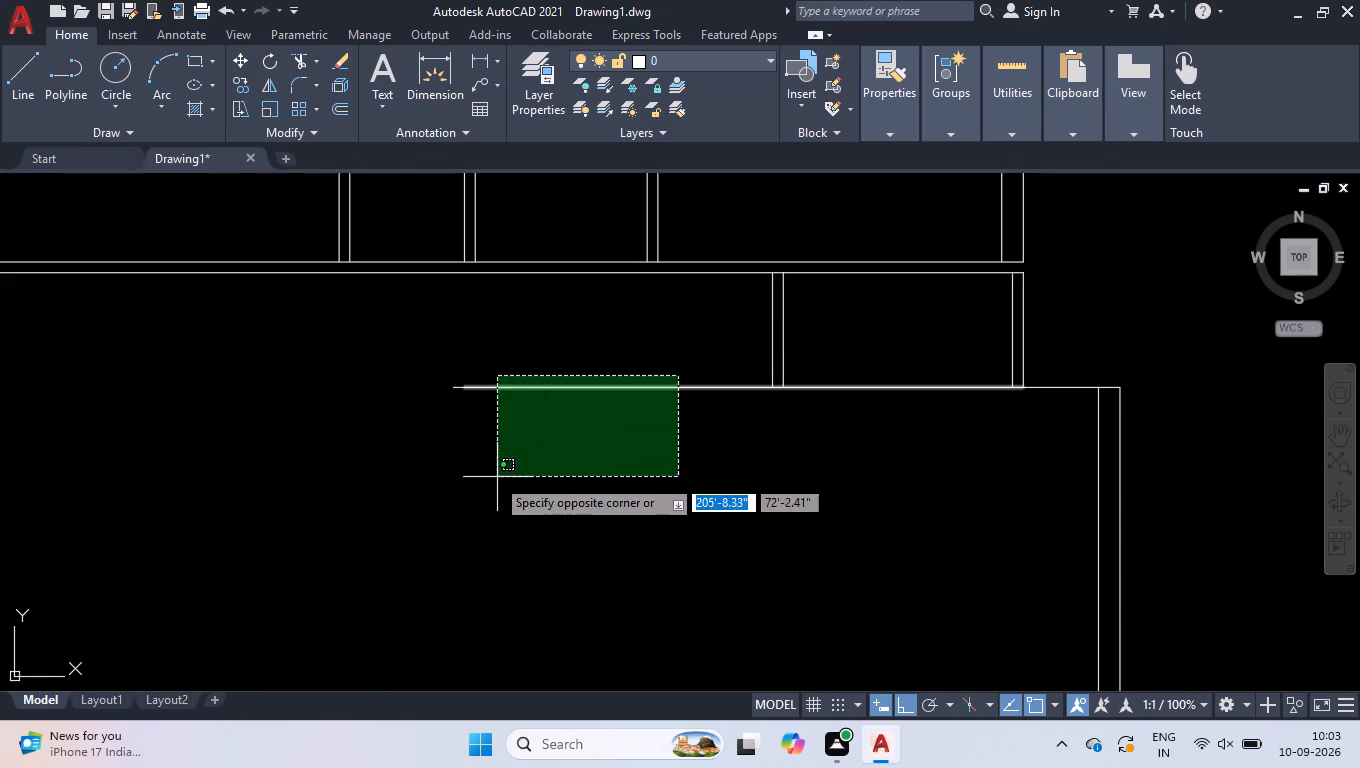
{"action": "left_click", "coordinate": [401, 489]}
{"action": "key", "text": "j"}
{"action": "key", "text": "Return"}
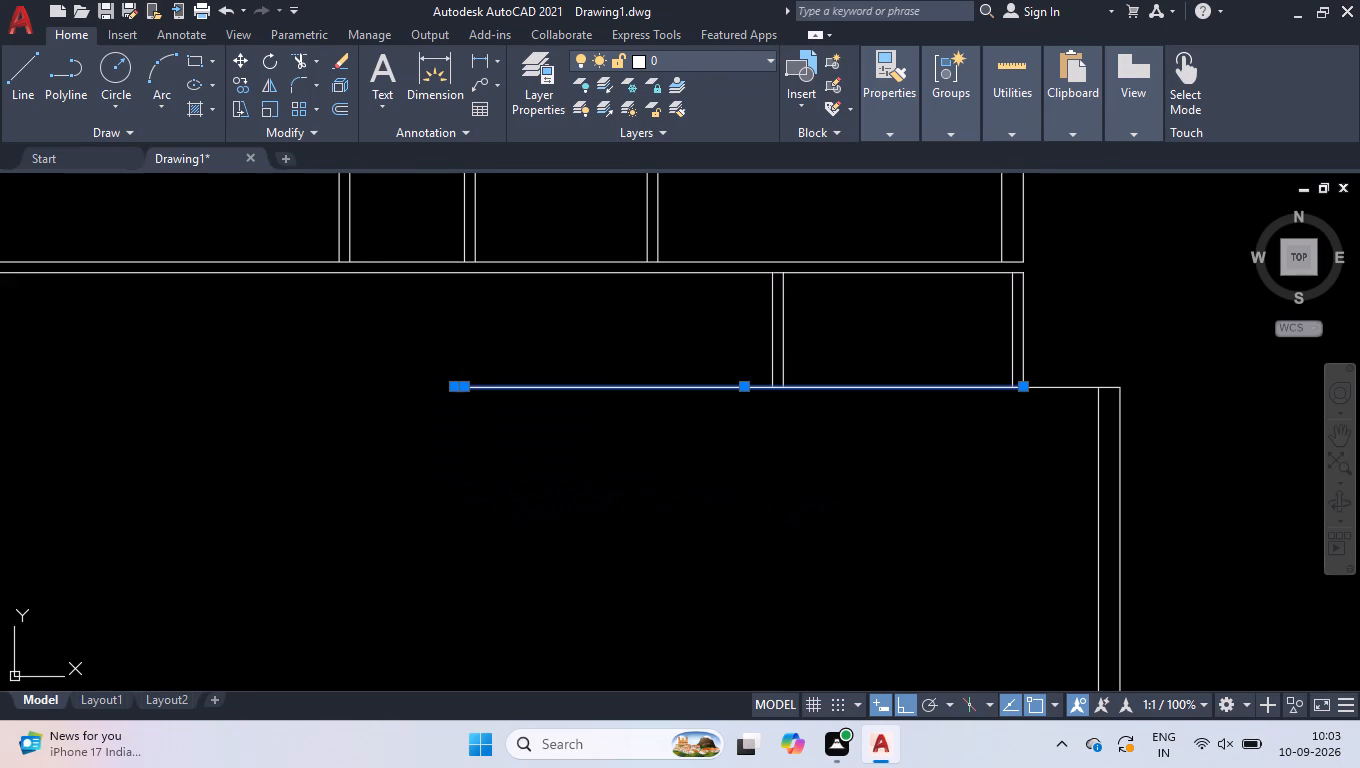
{"action": "scroll", "coordinate": [562, 489], "scroll_direction": "down", "scroll_amount": 1}
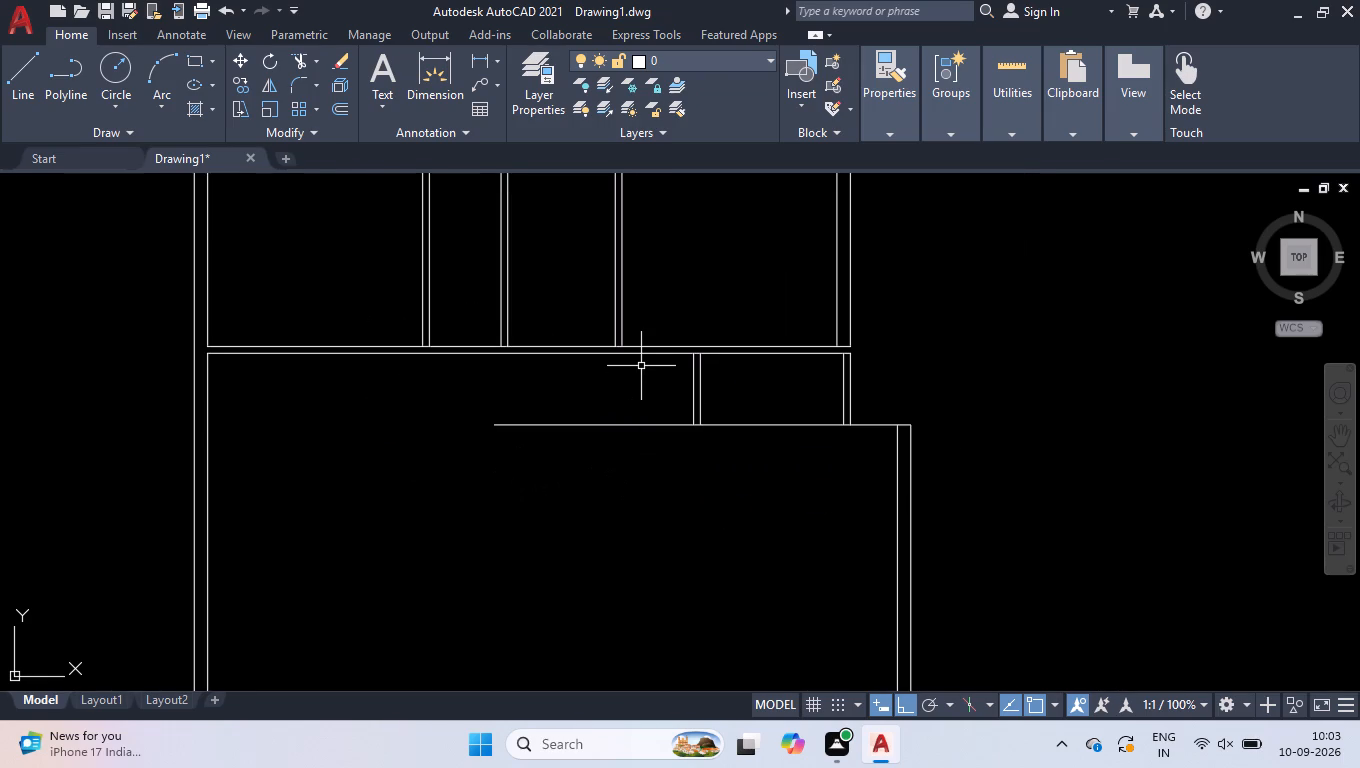
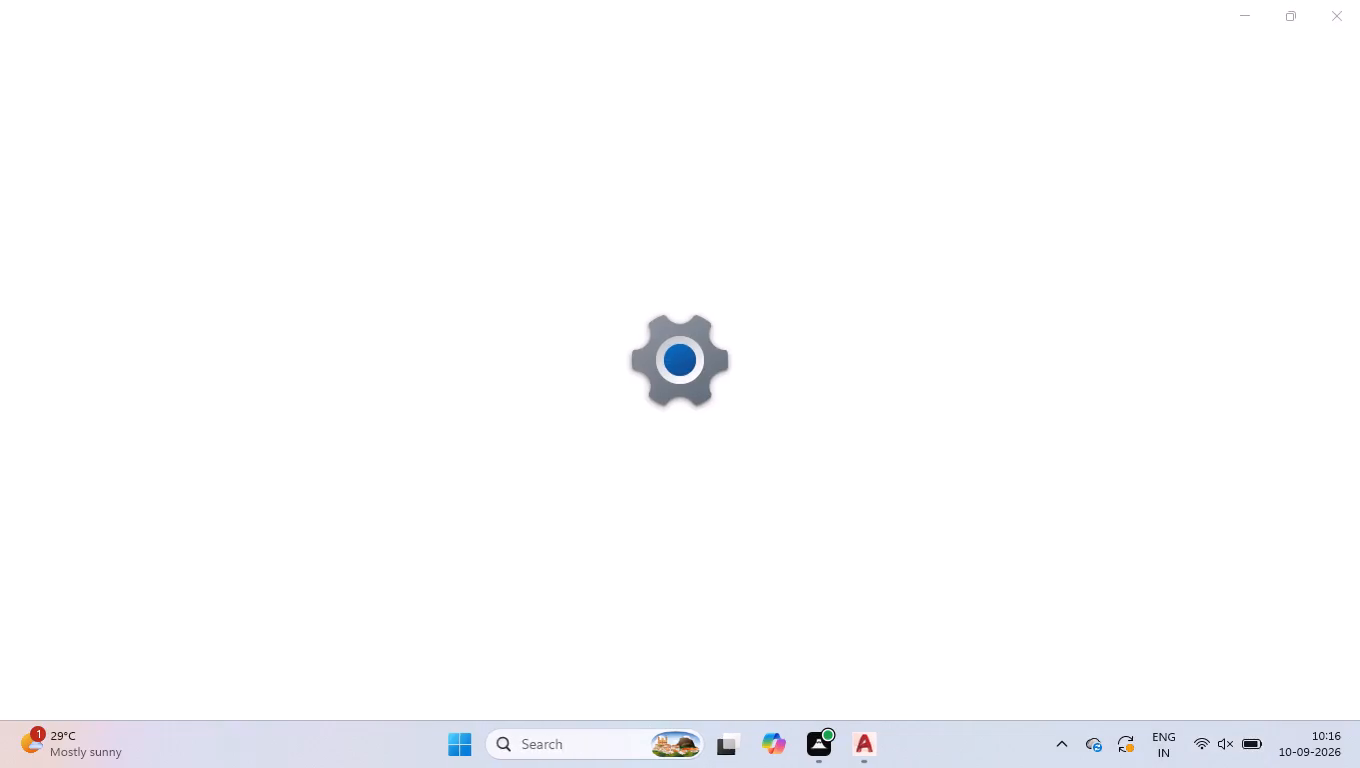
Close the Settings window and return to the AutoCAD drawing.
{"action": "left_click", "coordinate": [1345, 28]}
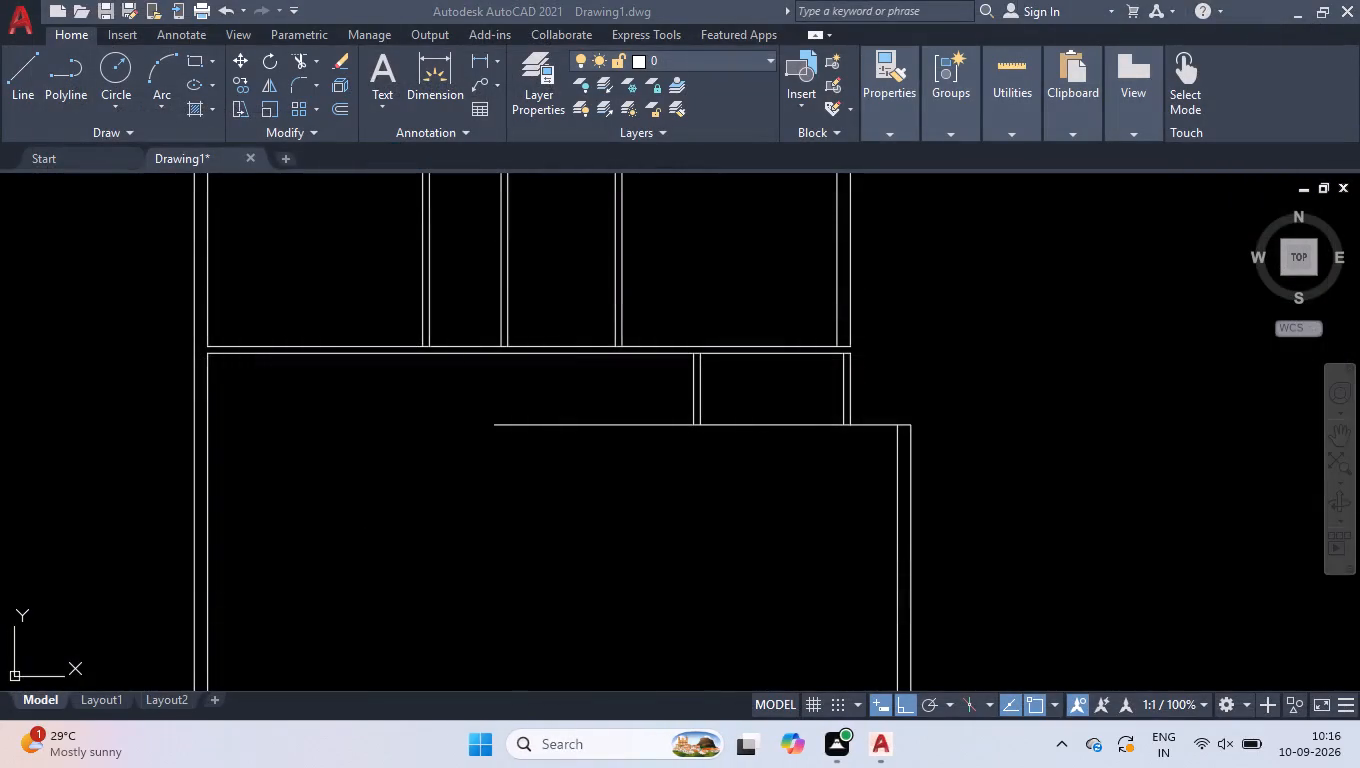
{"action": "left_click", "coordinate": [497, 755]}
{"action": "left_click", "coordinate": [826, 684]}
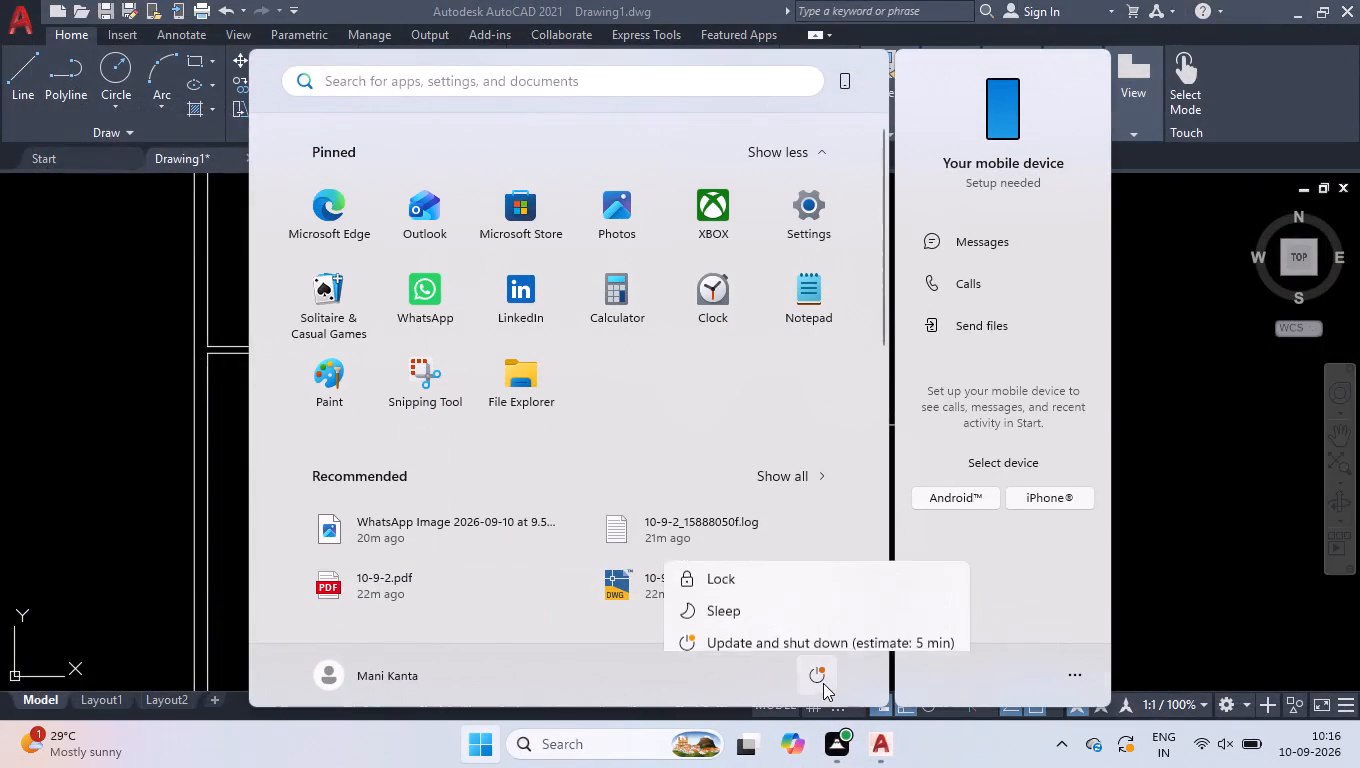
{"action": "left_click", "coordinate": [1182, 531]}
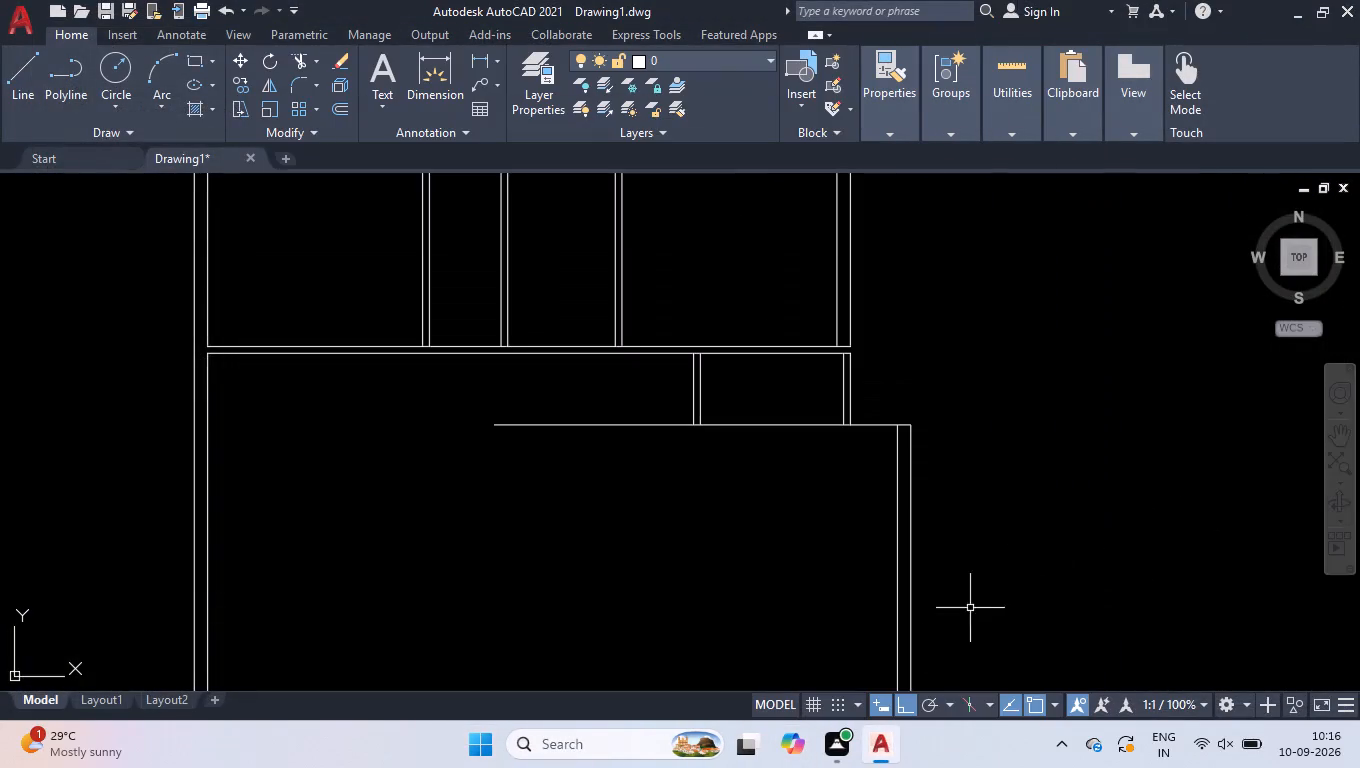
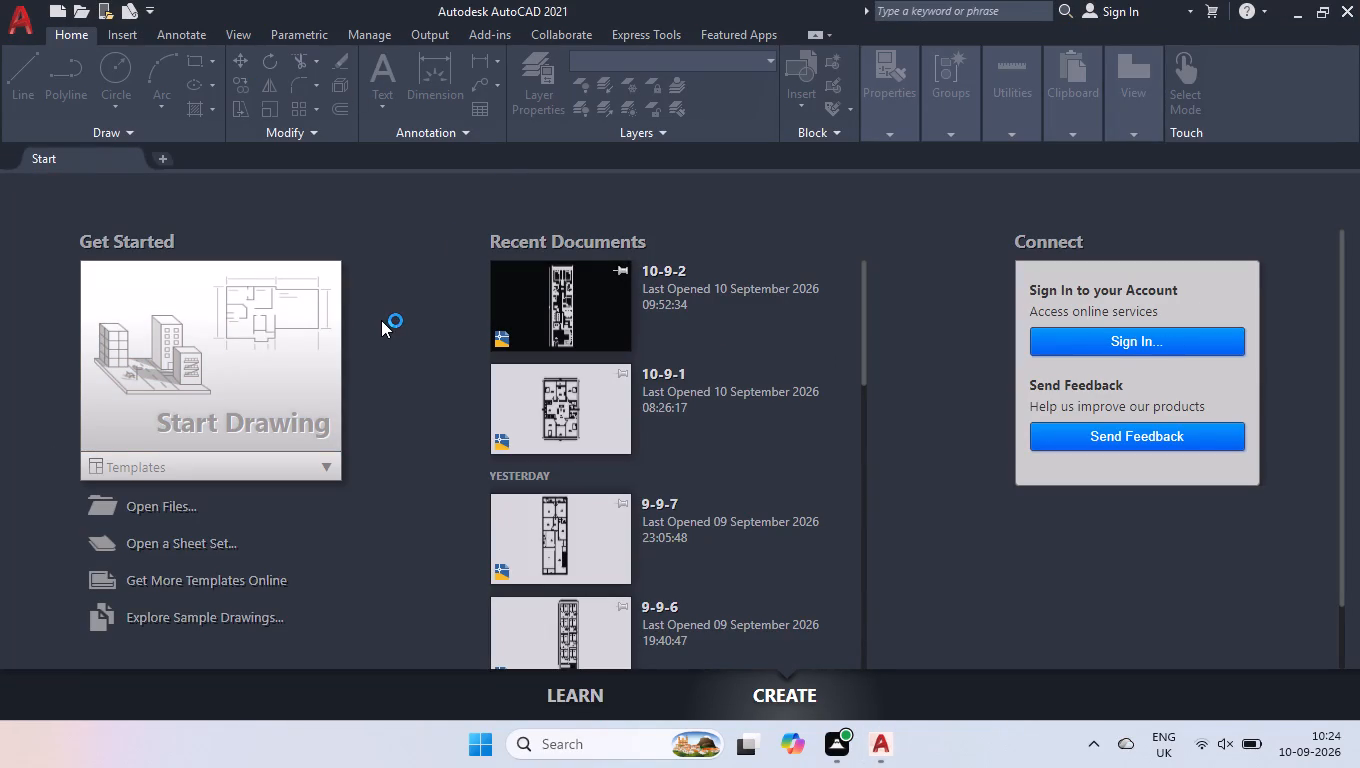
Start a new blank drawing from the start page and switch to it.
{"action": "left_click", "coordinate": [235, 359]}
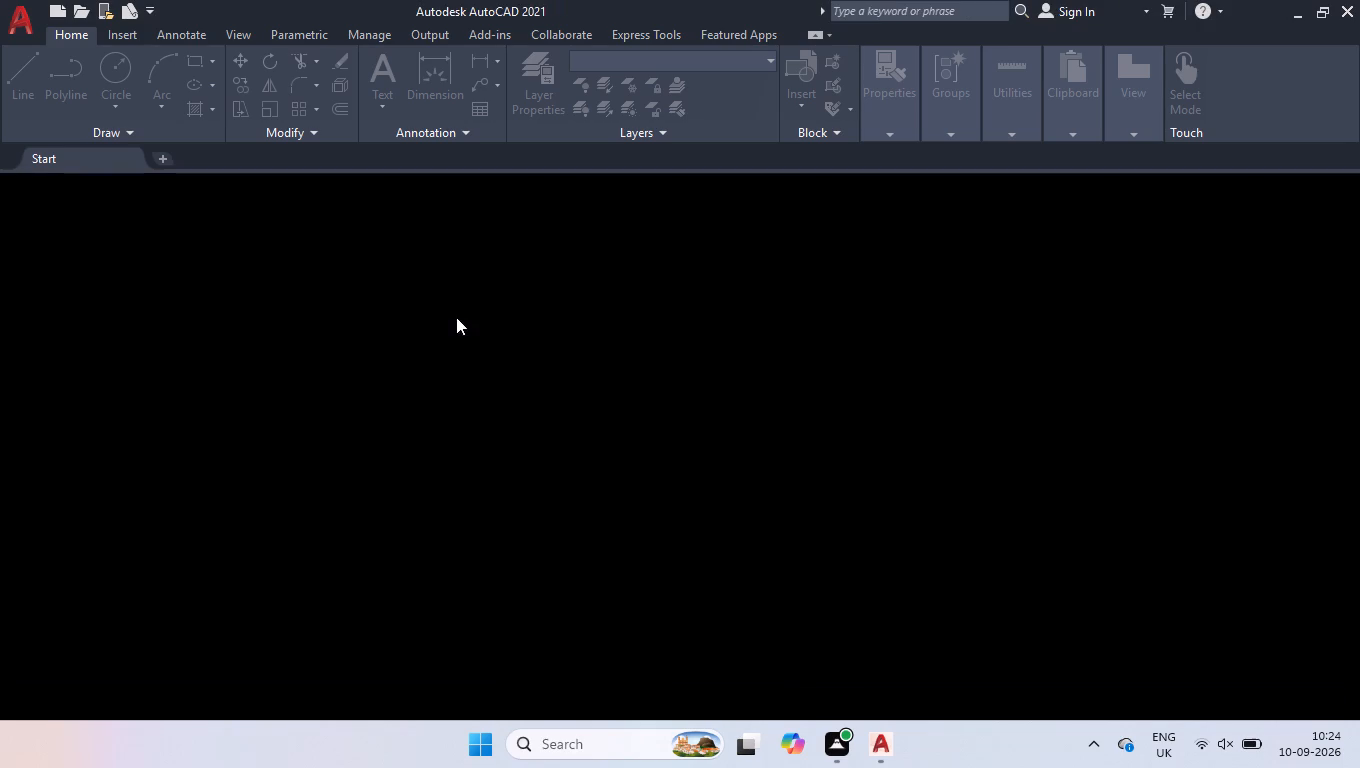
{"action": "left_click", "coordinate": [60, 157]}
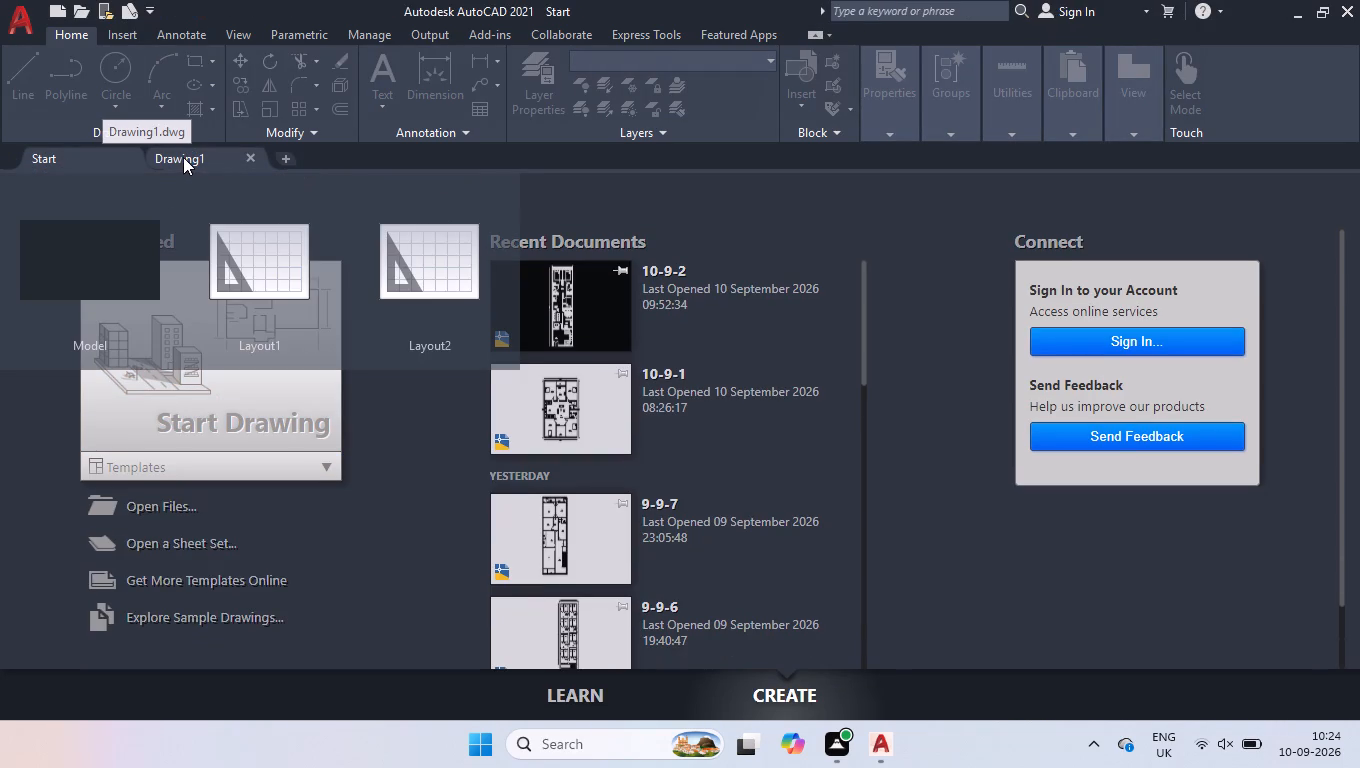
{"action": "left_click", "coordinate": [183, 157]}
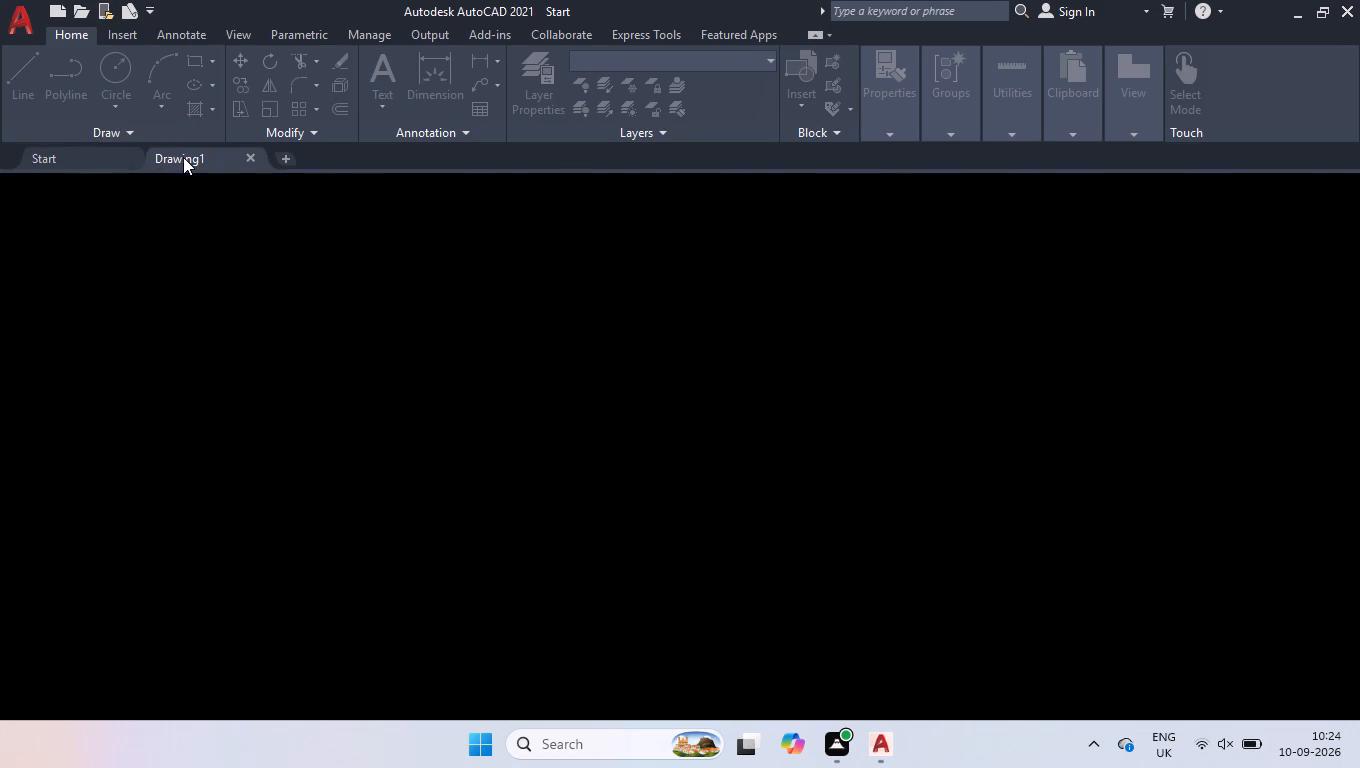
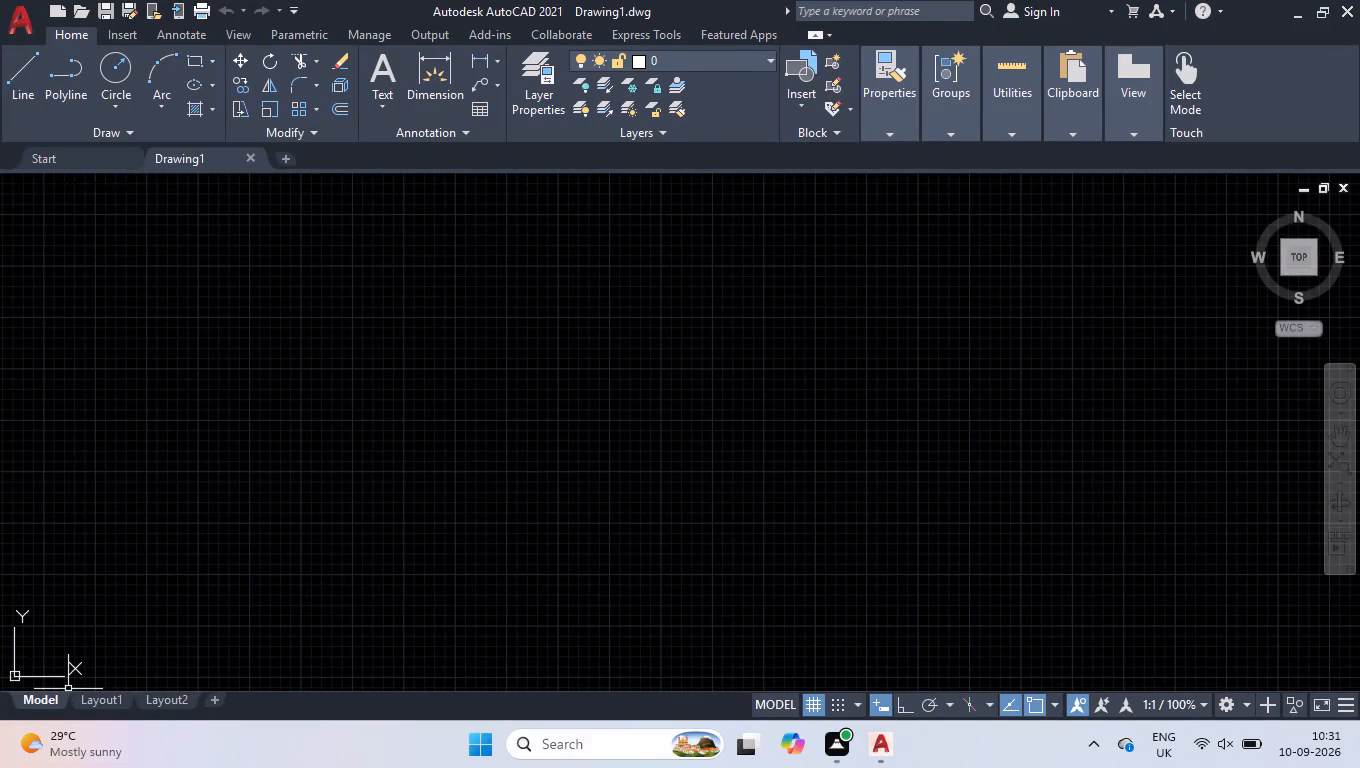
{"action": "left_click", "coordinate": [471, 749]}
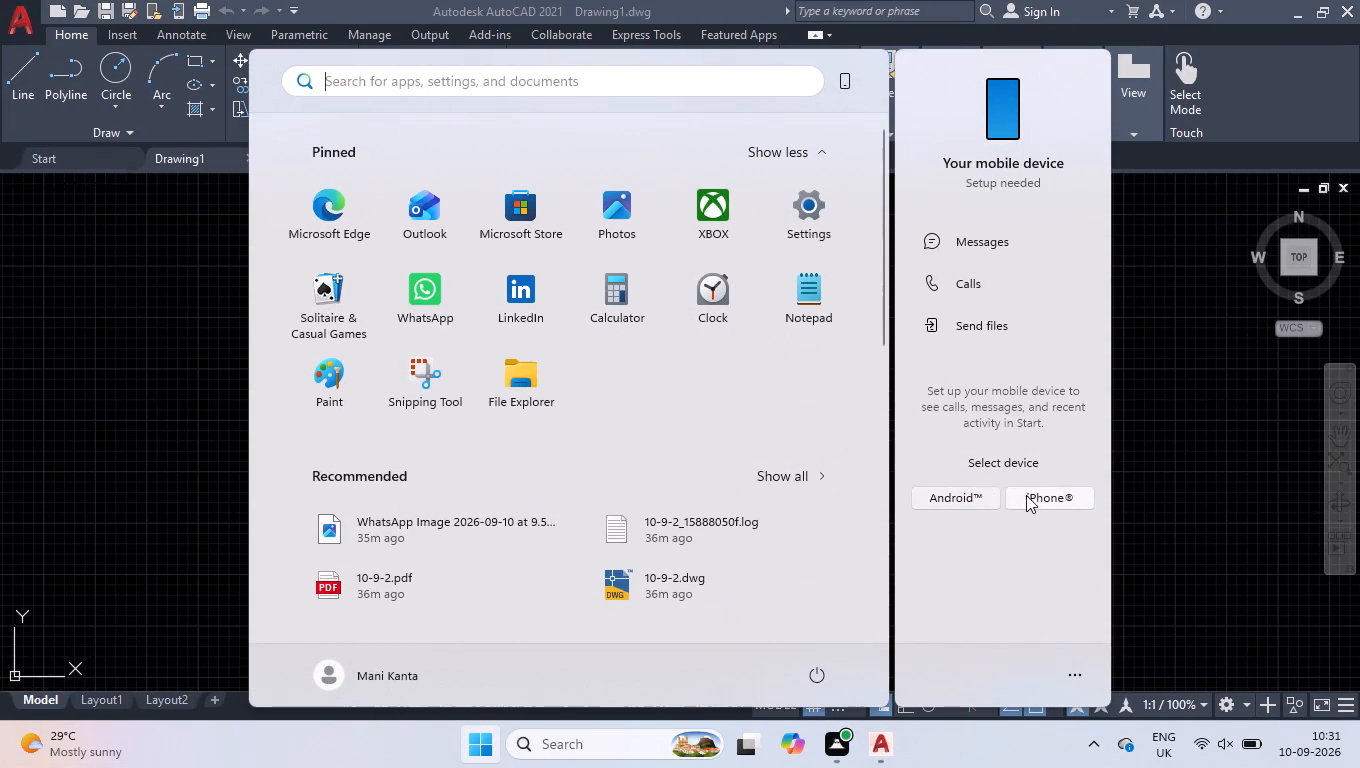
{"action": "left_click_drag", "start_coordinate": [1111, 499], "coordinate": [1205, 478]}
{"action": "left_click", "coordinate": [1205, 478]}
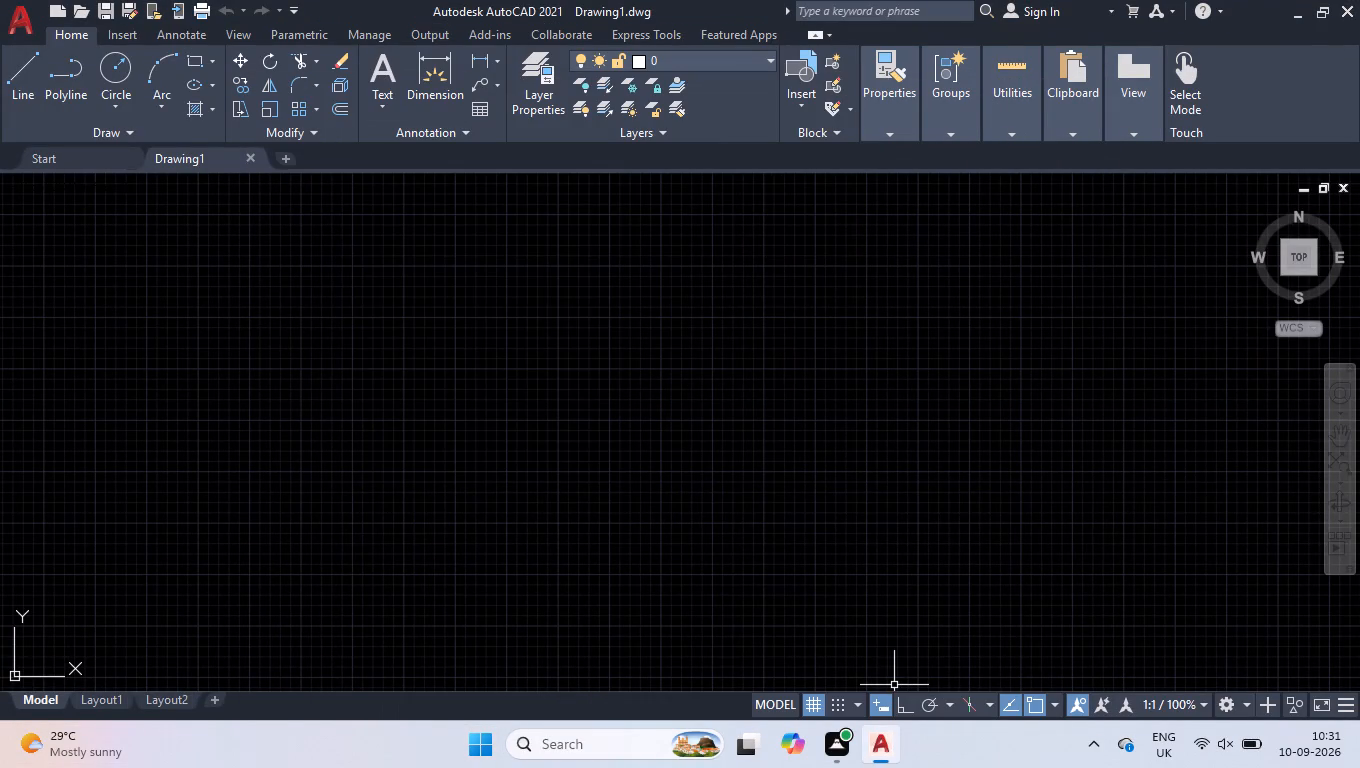
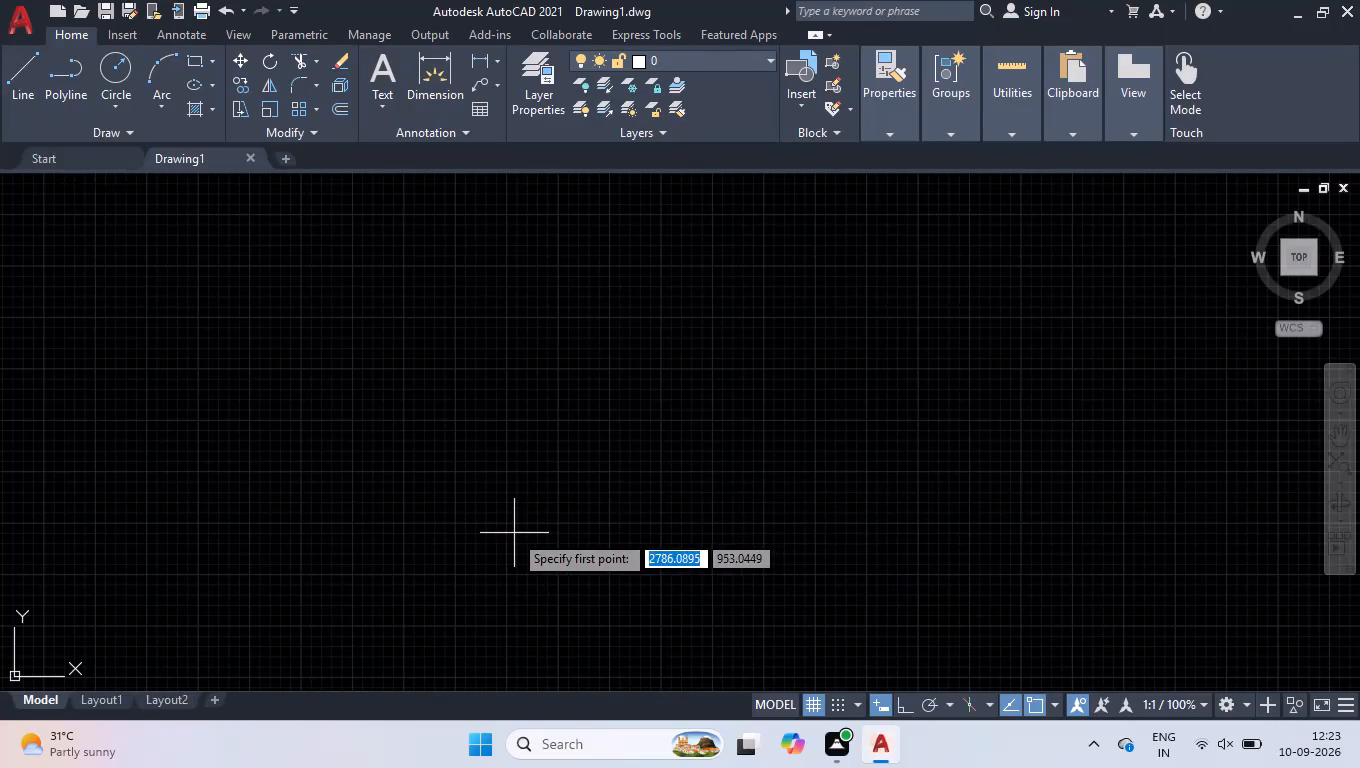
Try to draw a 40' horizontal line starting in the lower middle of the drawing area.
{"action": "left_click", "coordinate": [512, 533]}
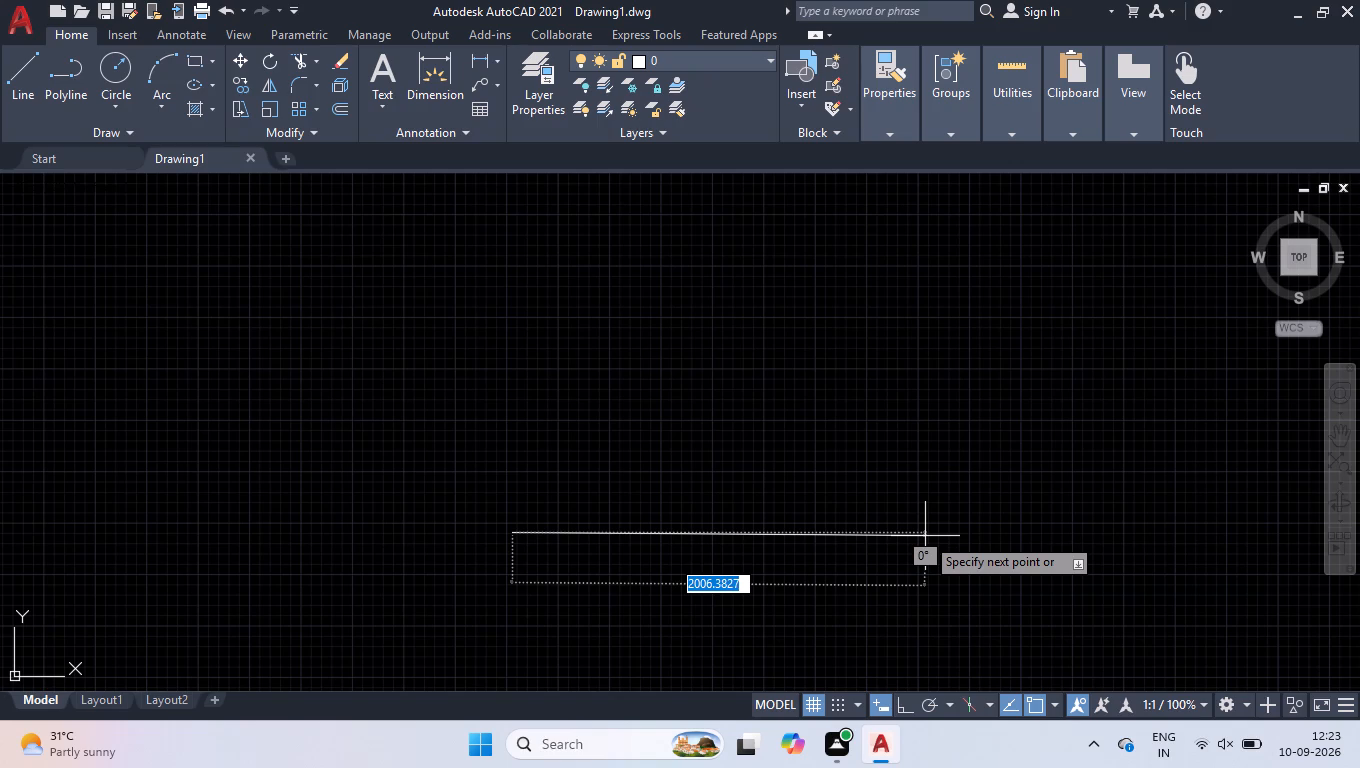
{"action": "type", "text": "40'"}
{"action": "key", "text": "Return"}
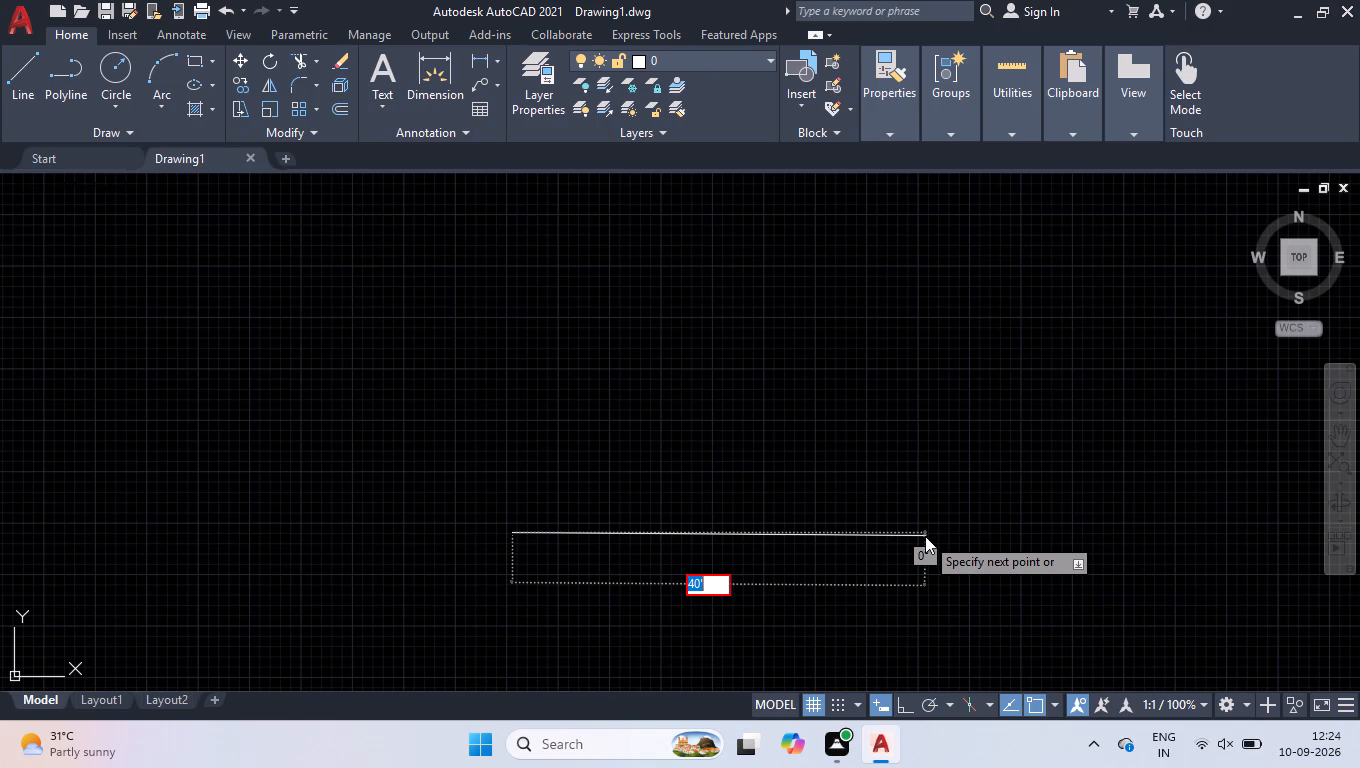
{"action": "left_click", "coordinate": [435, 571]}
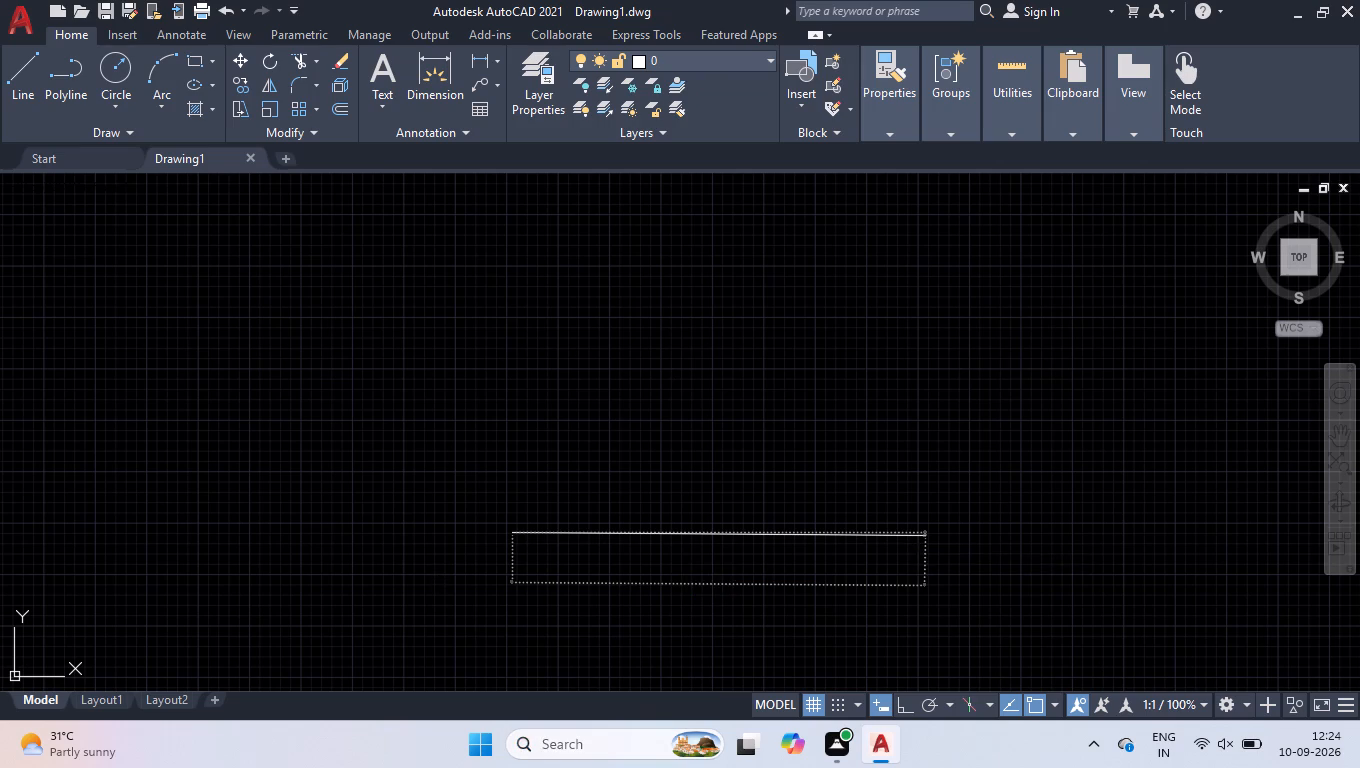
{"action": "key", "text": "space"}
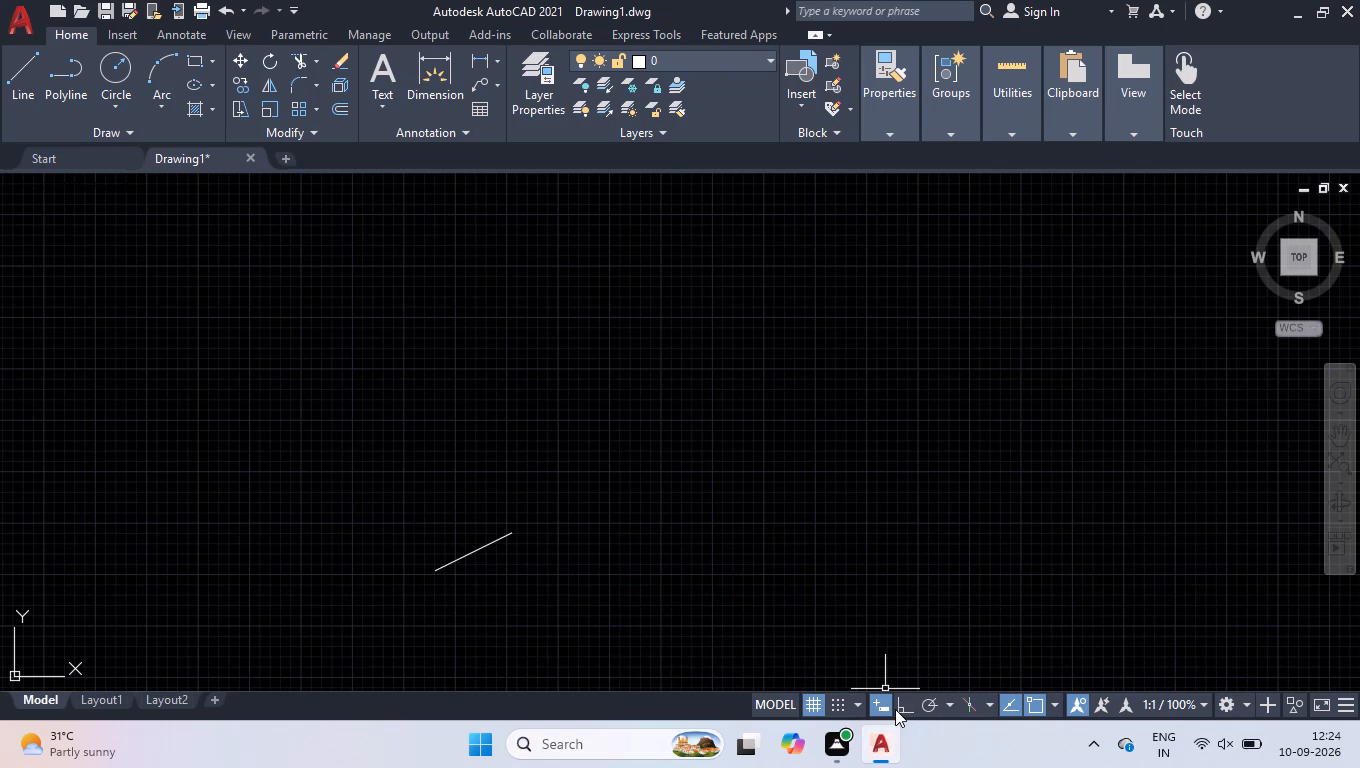
Turn on Ortho mode to restrict drawing to horizontal and vertical directions.
{"action": "left_click", "coordinate": [895, 709]}
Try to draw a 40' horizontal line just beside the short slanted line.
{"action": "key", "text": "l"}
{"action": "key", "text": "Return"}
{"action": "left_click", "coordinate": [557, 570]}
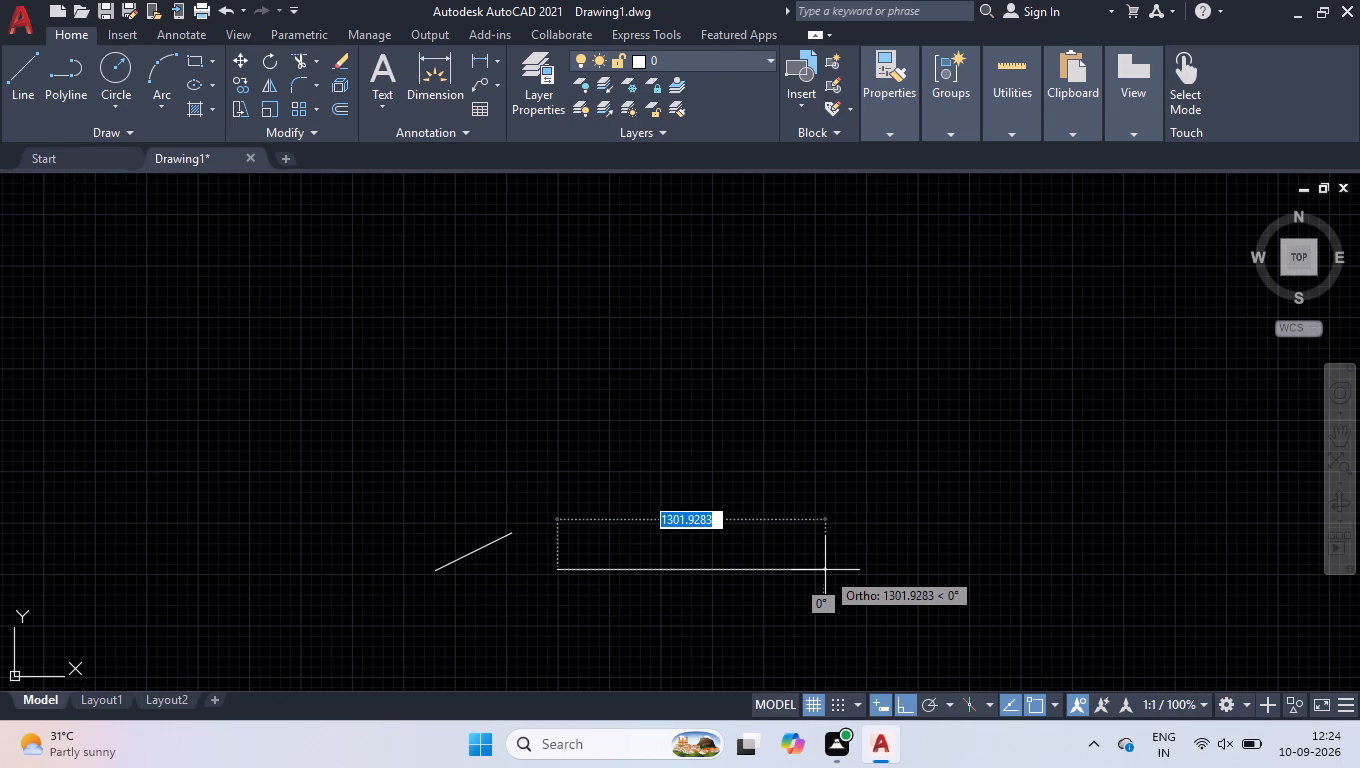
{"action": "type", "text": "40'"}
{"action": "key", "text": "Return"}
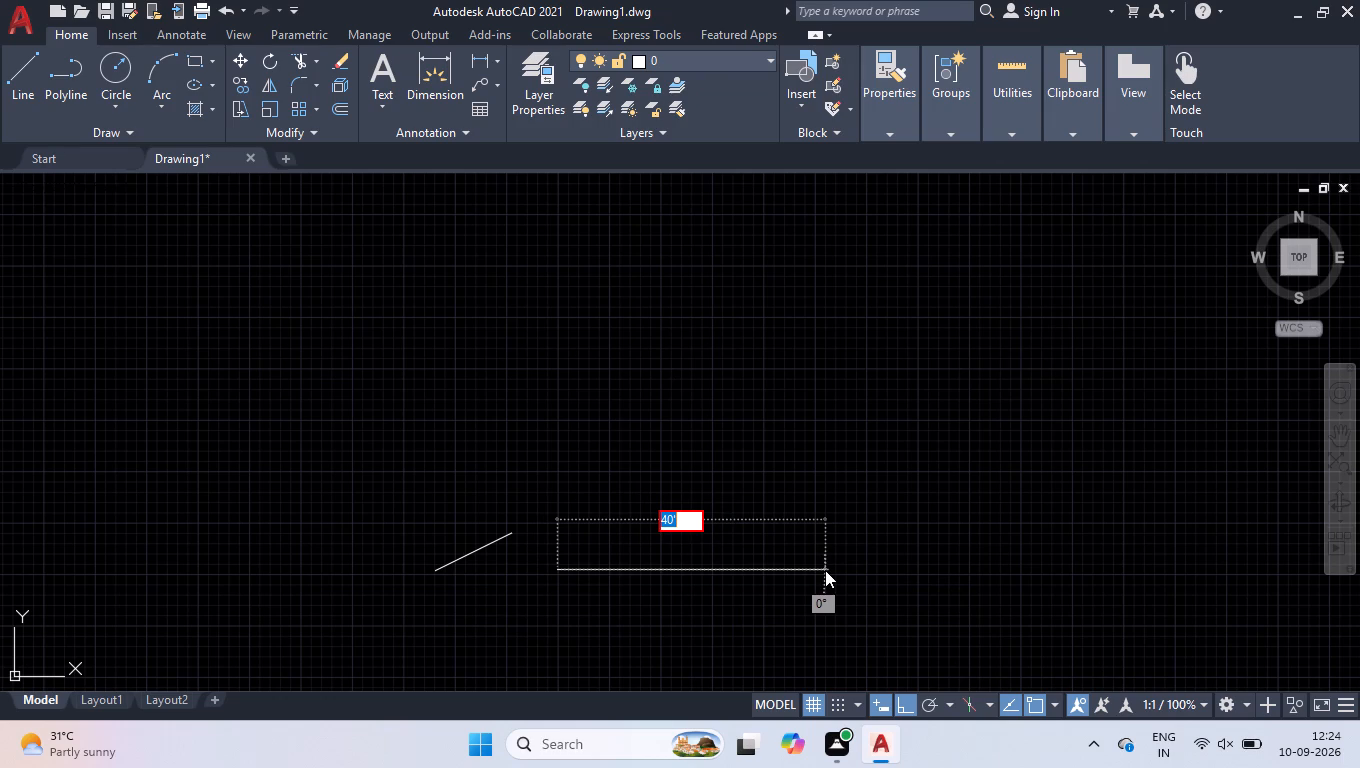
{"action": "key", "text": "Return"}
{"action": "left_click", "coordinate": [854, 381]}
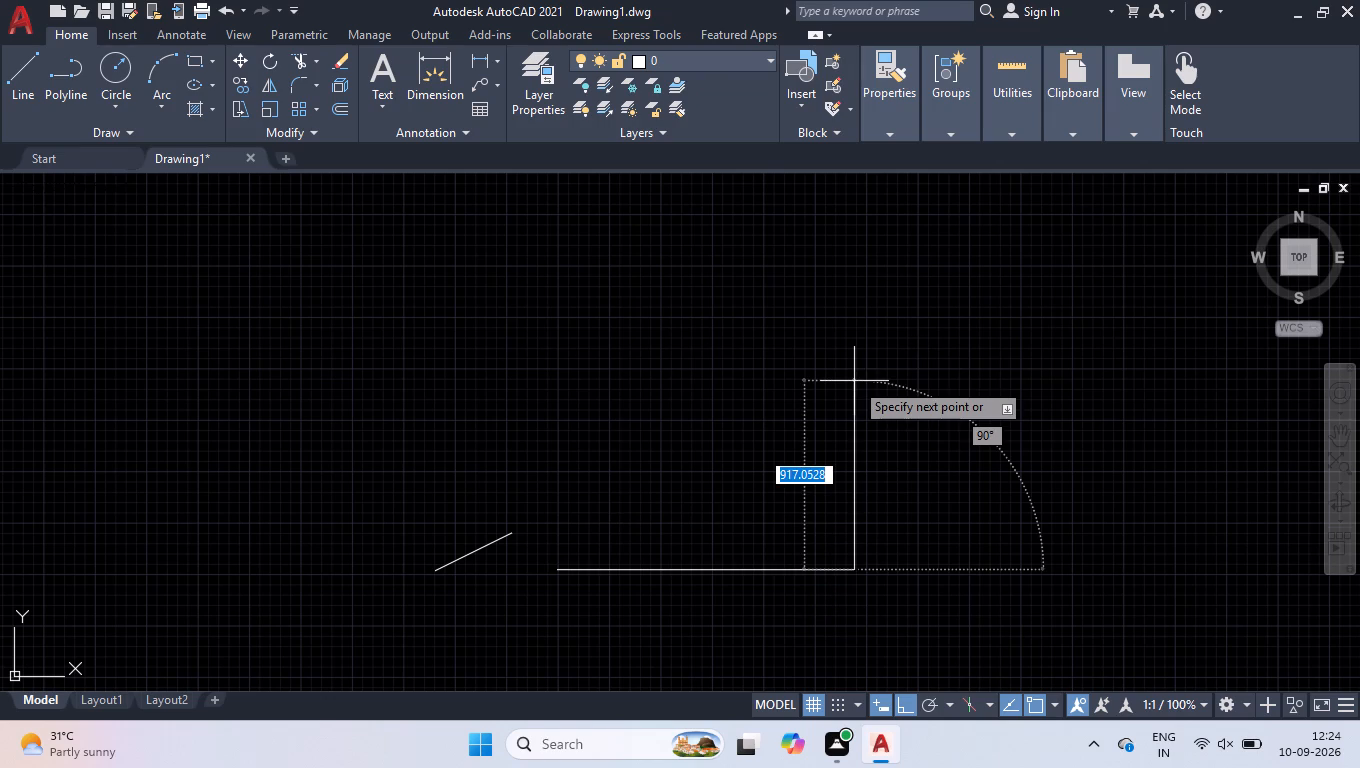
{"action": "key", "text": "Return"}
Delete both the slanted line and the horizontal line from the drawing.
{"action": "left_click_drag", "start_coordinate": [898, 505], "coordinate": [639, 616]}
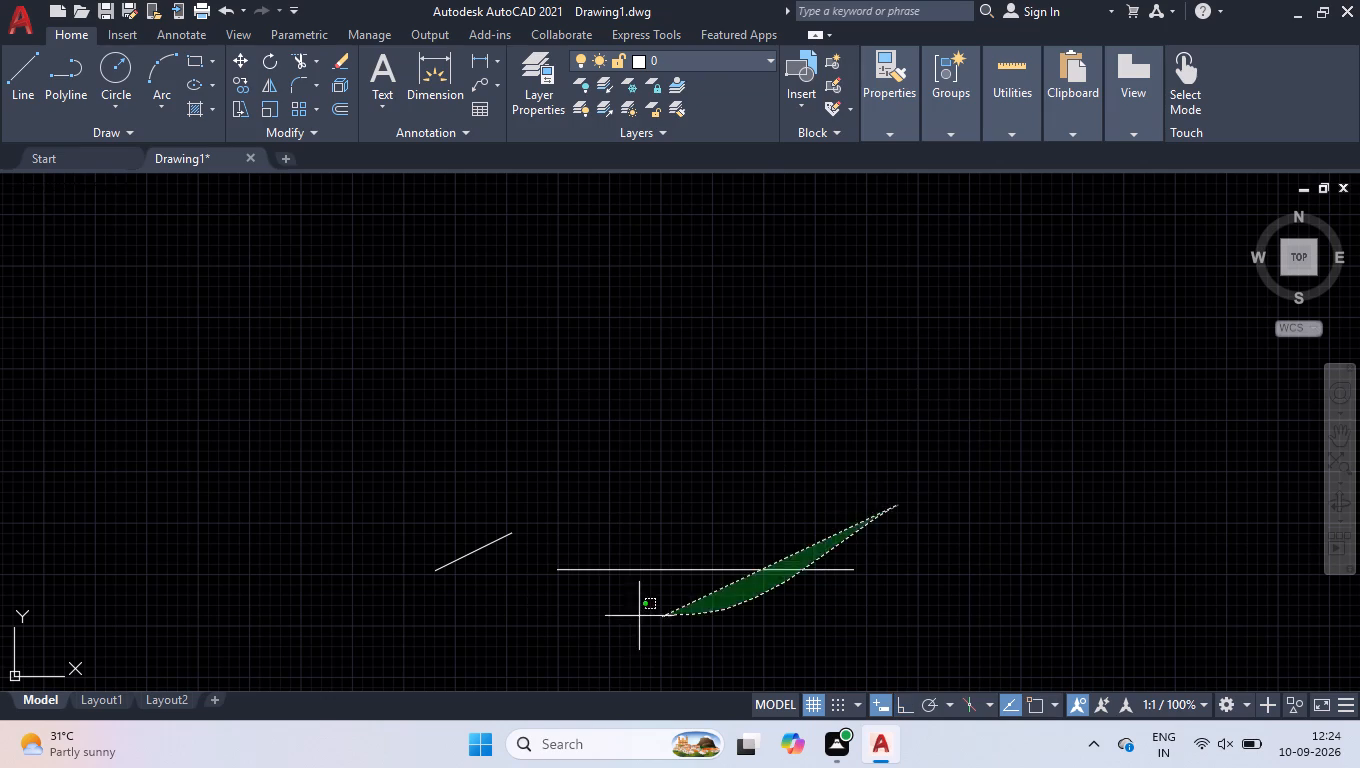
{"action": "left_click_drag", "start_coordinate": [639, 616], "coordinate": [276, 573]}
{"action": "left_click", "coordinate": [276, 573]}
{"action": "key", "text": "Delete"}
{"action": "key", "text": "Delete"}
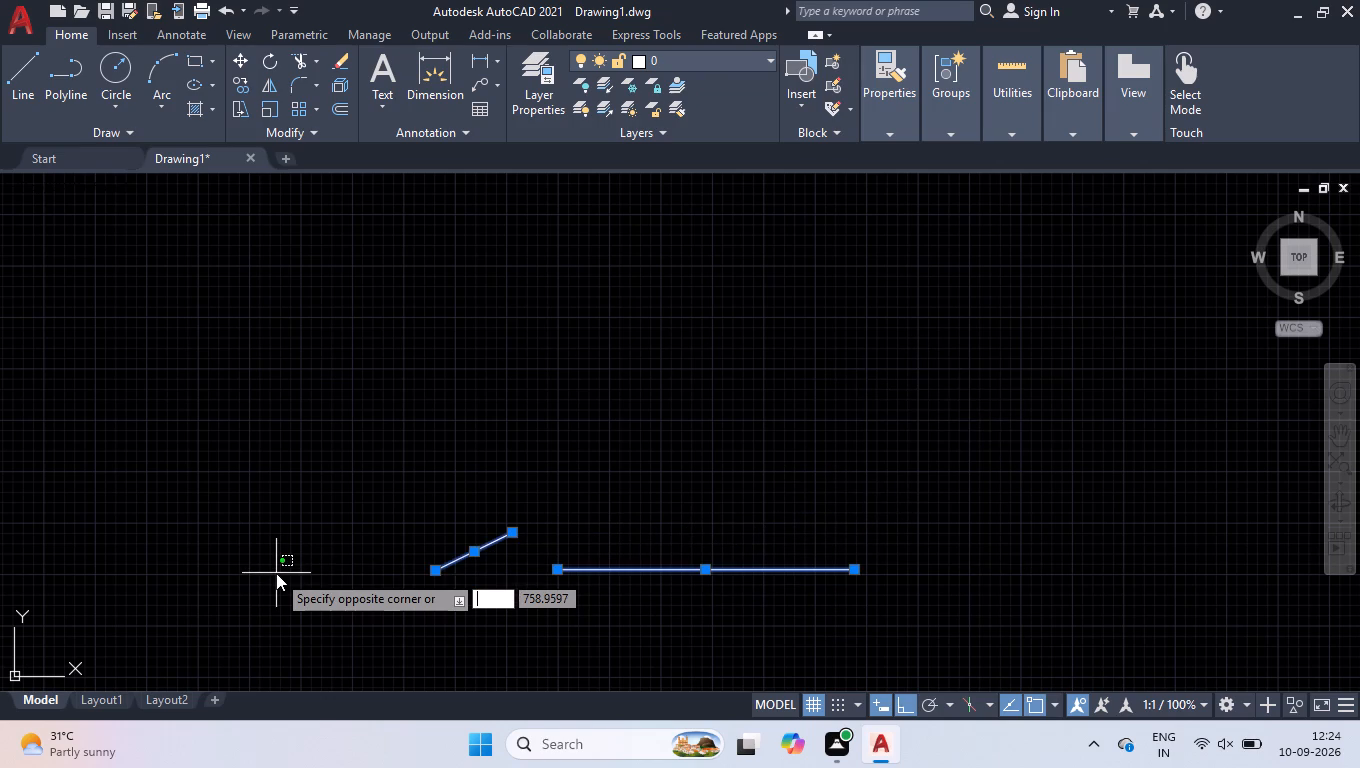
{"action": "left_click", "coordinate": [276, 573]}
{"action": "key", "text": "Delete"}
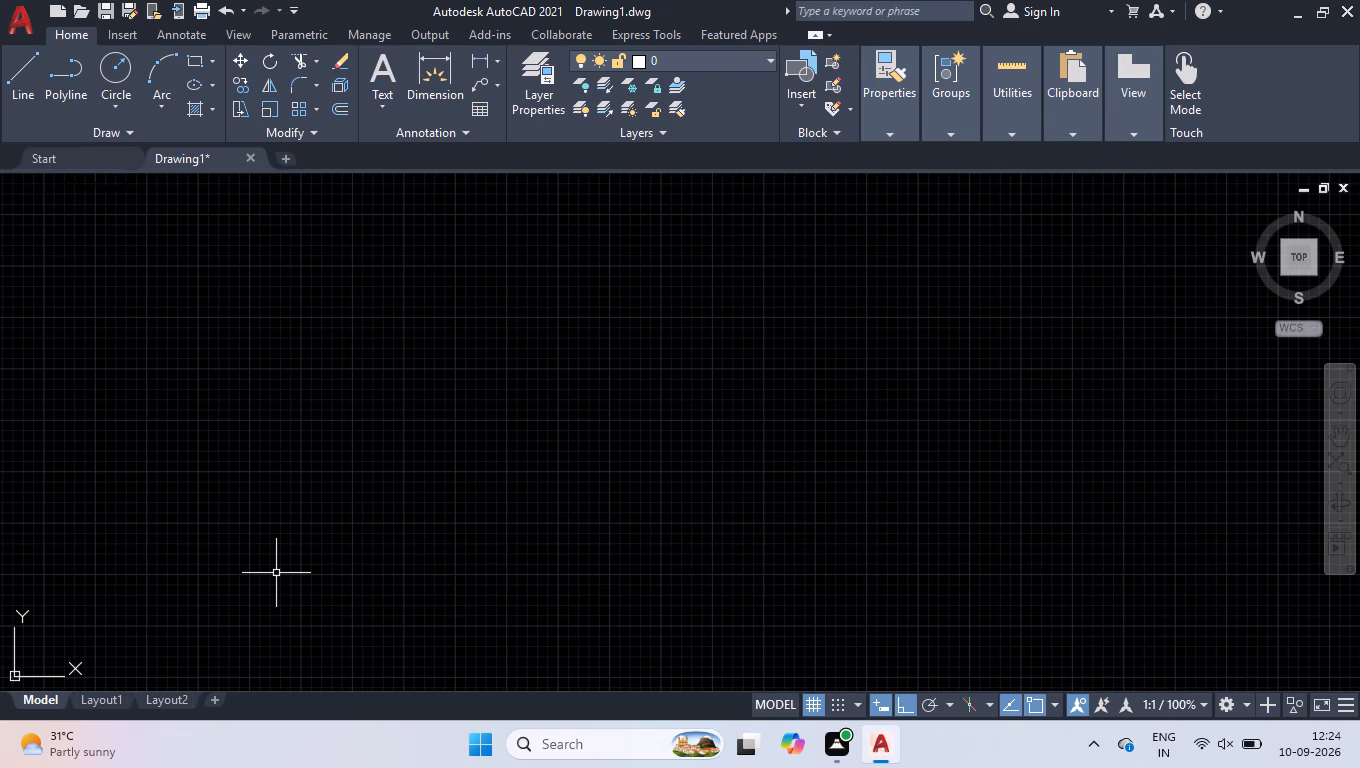
Show the command line window.
{"action": "key", "text": "ctrl+9"}
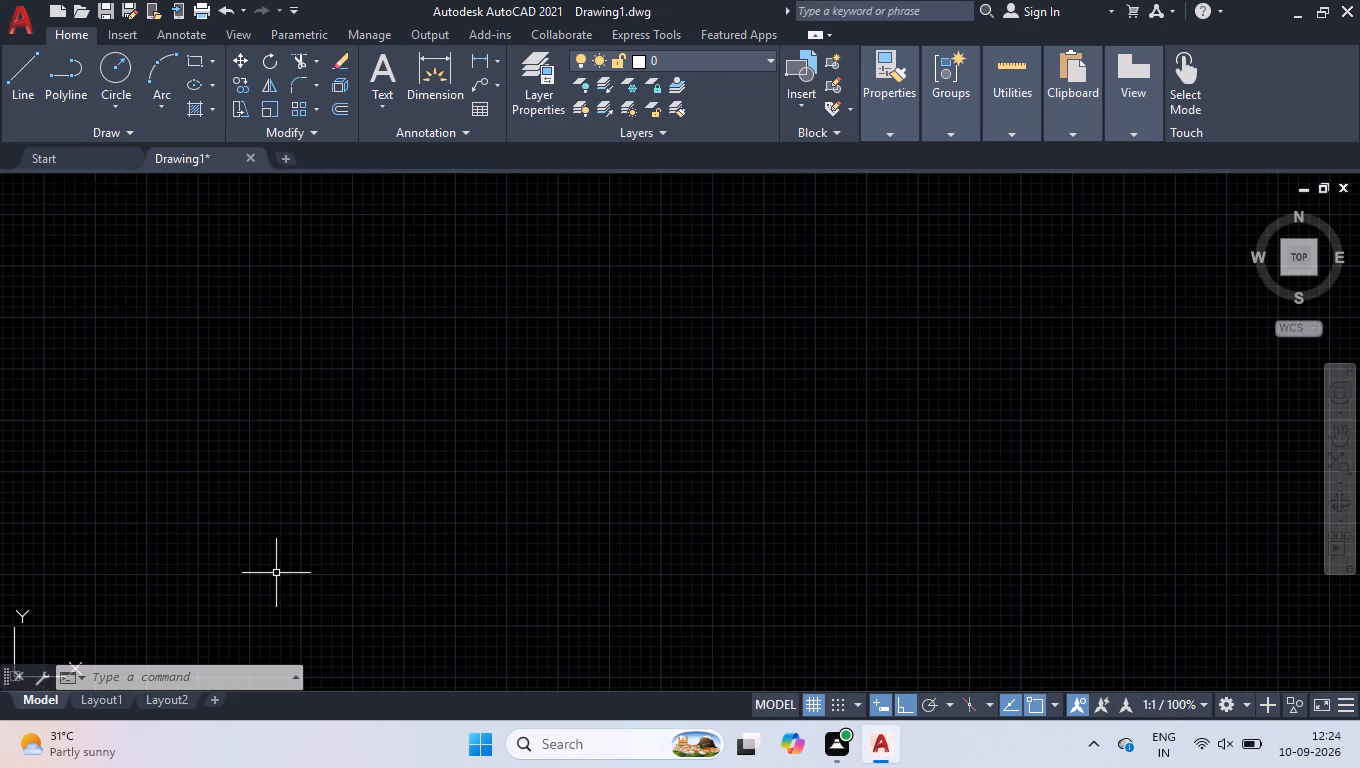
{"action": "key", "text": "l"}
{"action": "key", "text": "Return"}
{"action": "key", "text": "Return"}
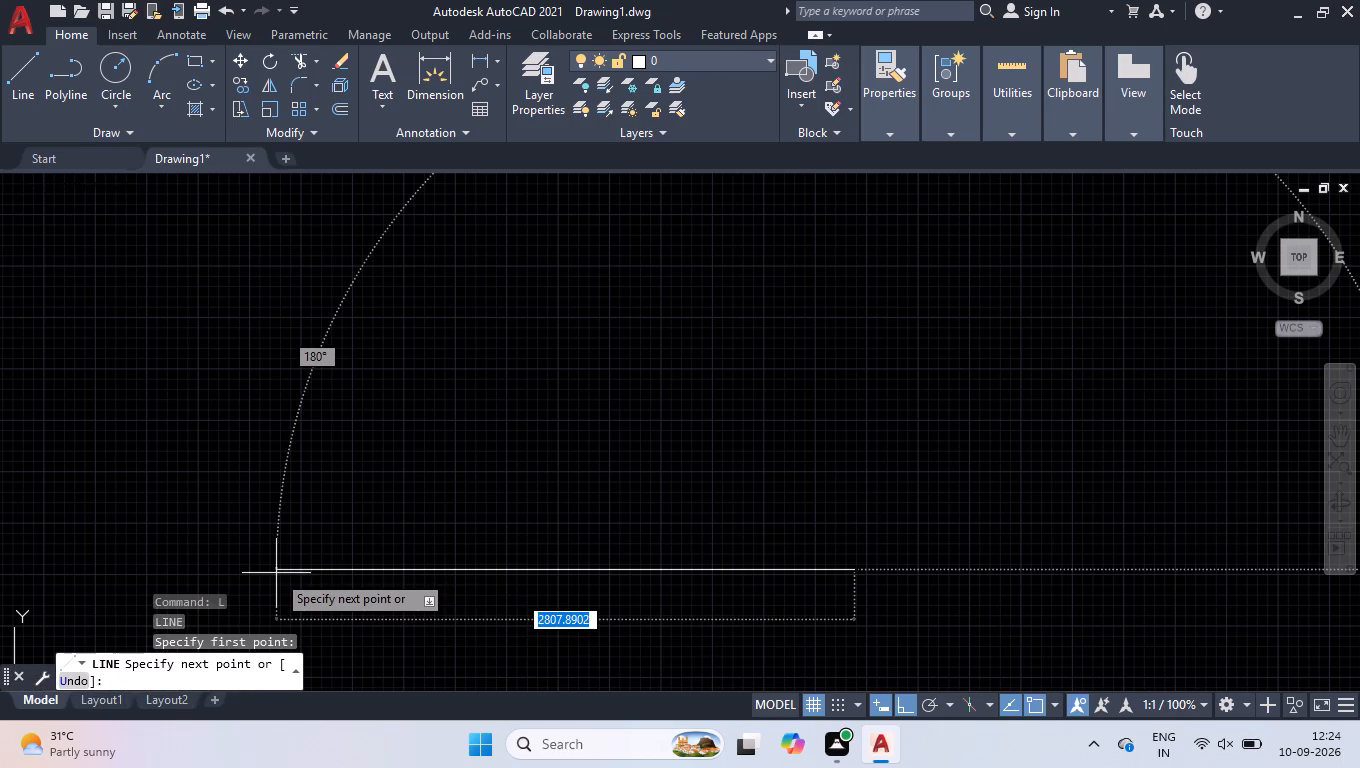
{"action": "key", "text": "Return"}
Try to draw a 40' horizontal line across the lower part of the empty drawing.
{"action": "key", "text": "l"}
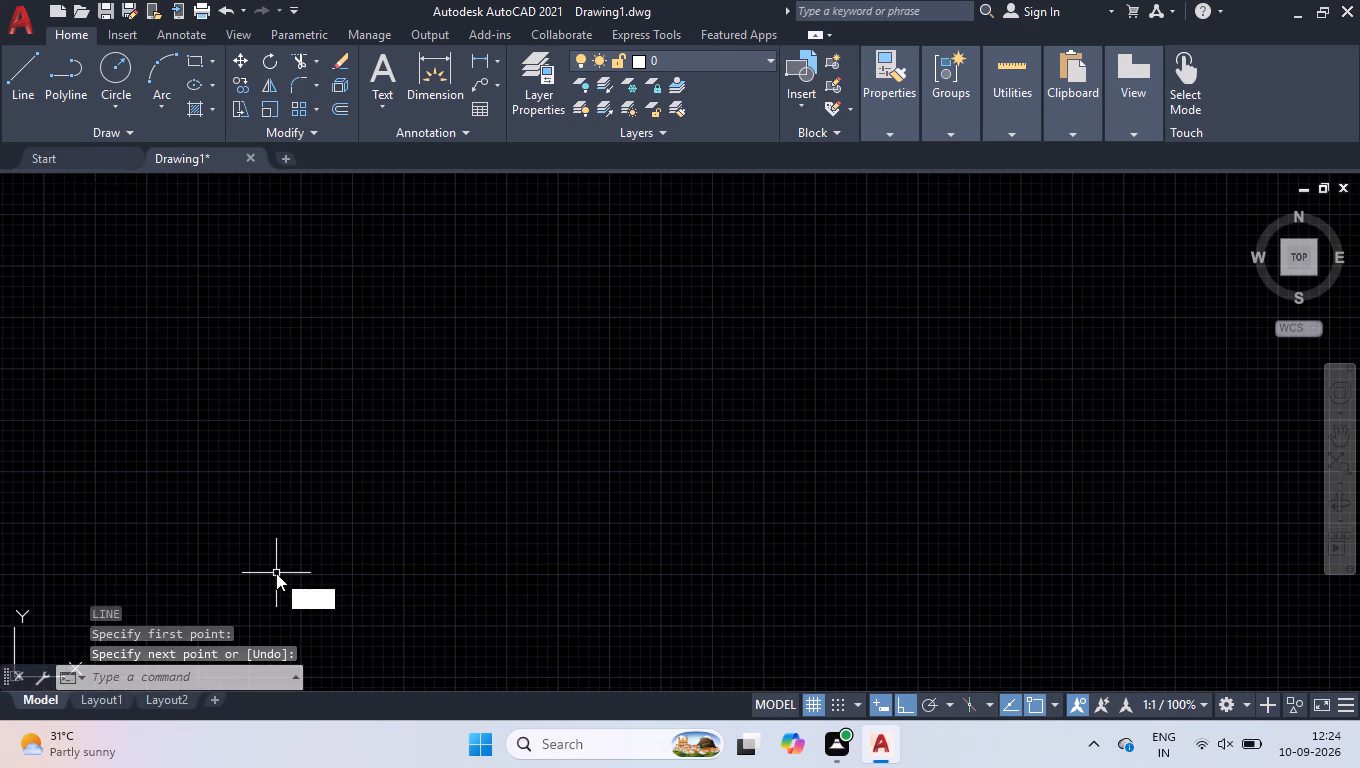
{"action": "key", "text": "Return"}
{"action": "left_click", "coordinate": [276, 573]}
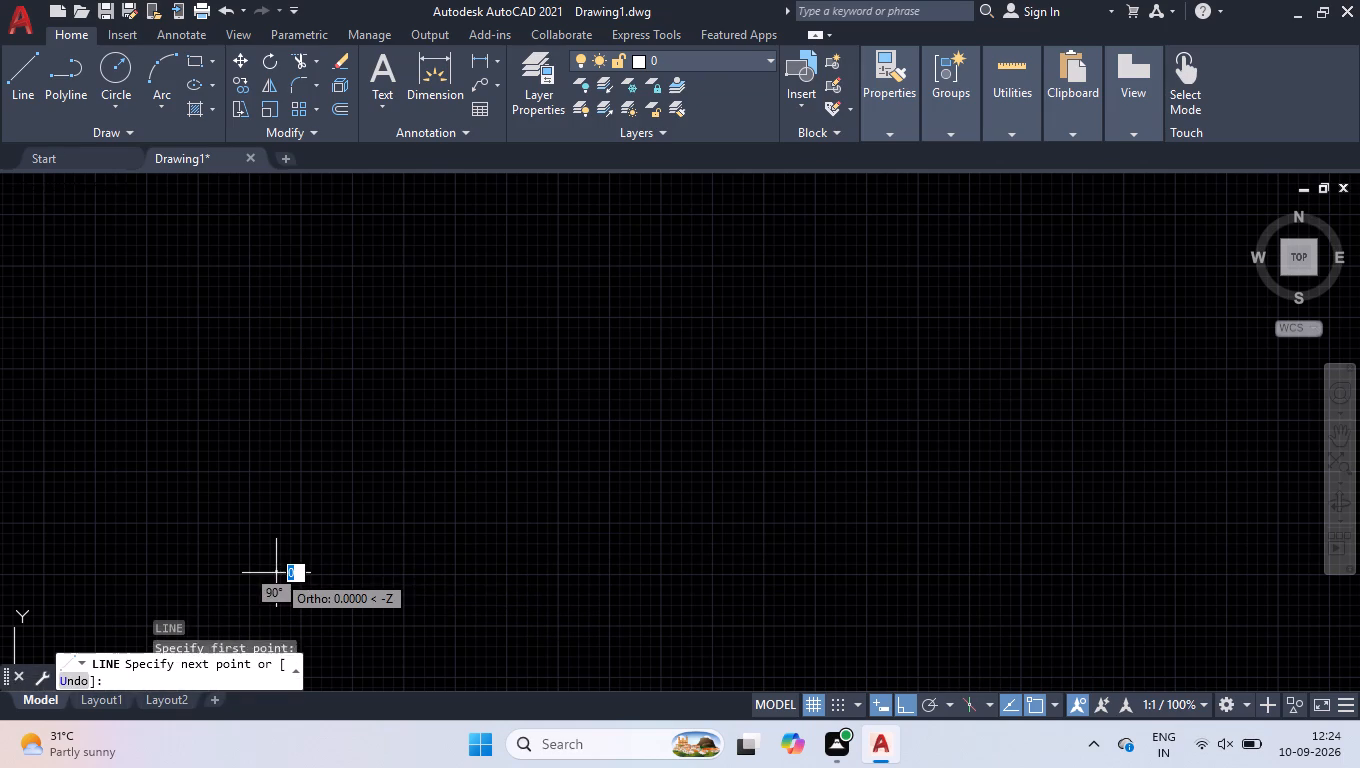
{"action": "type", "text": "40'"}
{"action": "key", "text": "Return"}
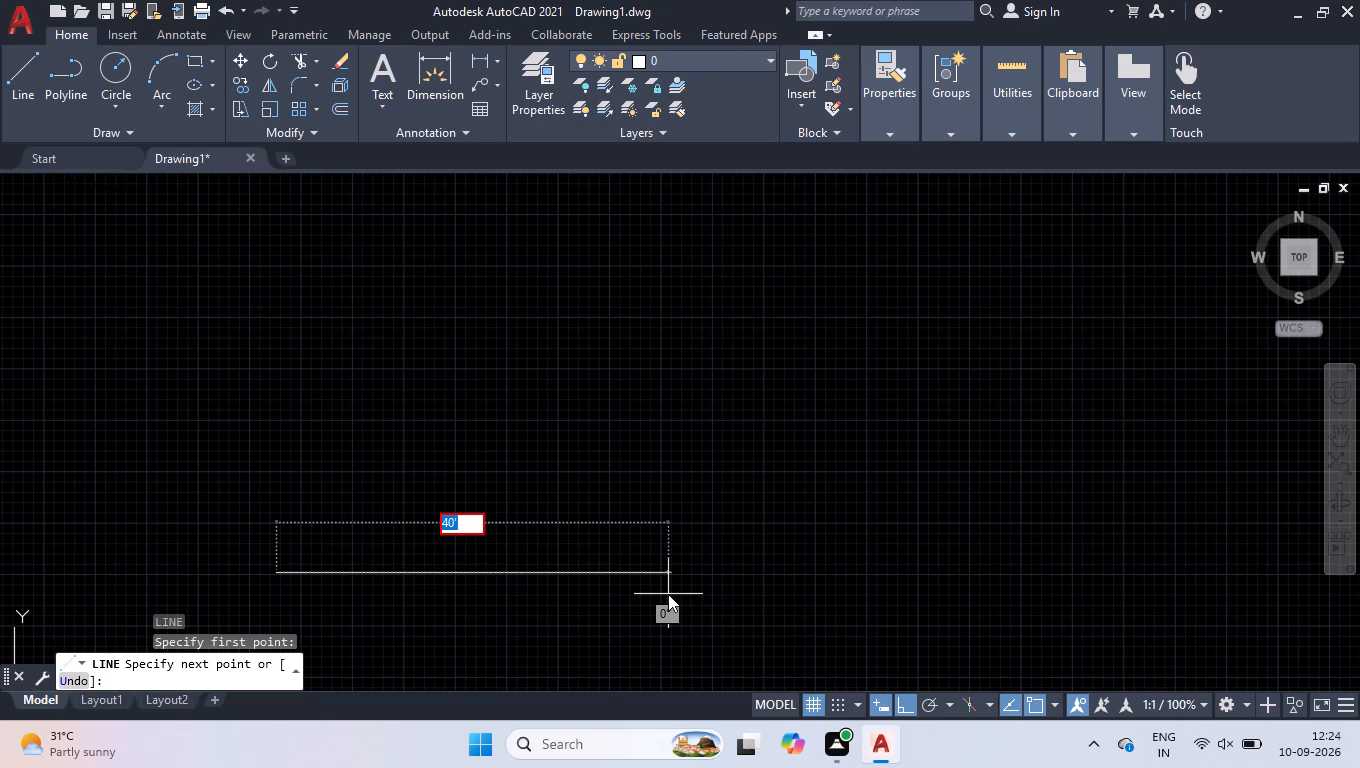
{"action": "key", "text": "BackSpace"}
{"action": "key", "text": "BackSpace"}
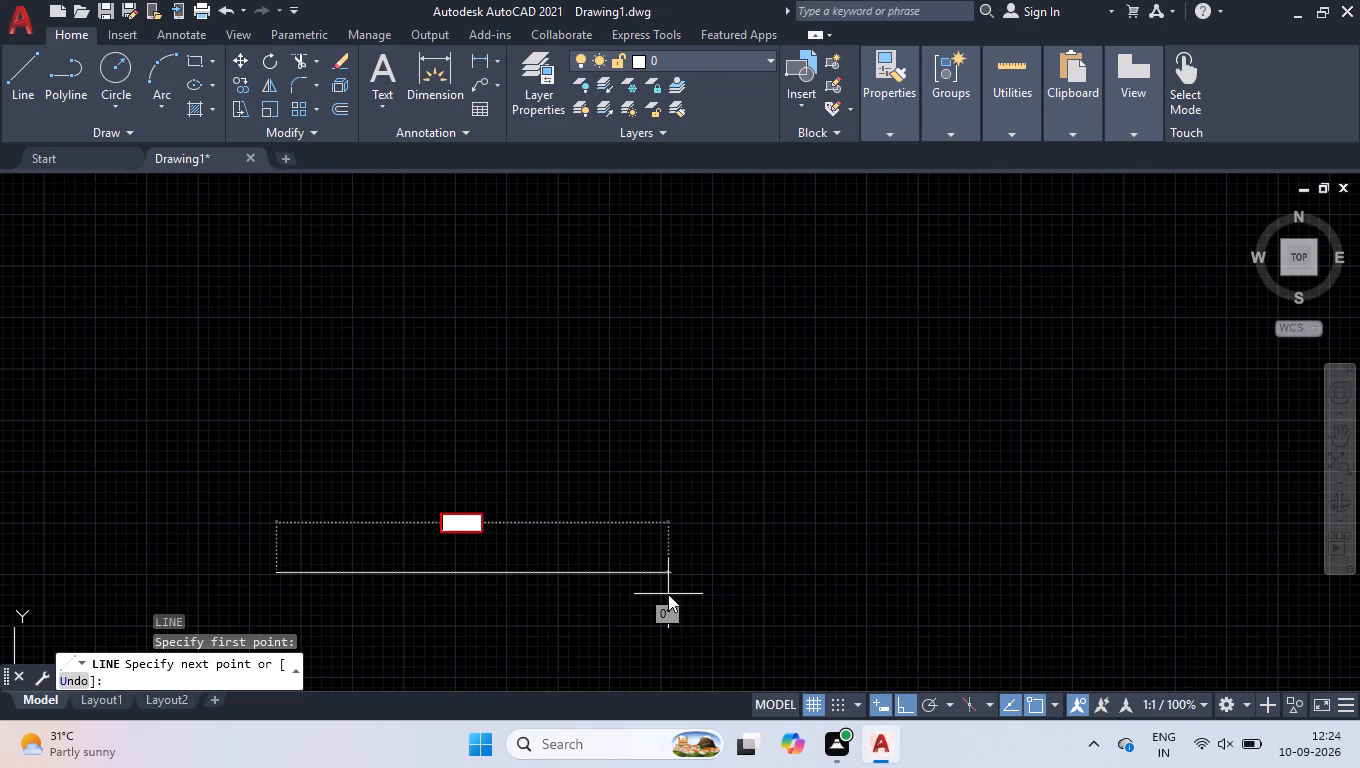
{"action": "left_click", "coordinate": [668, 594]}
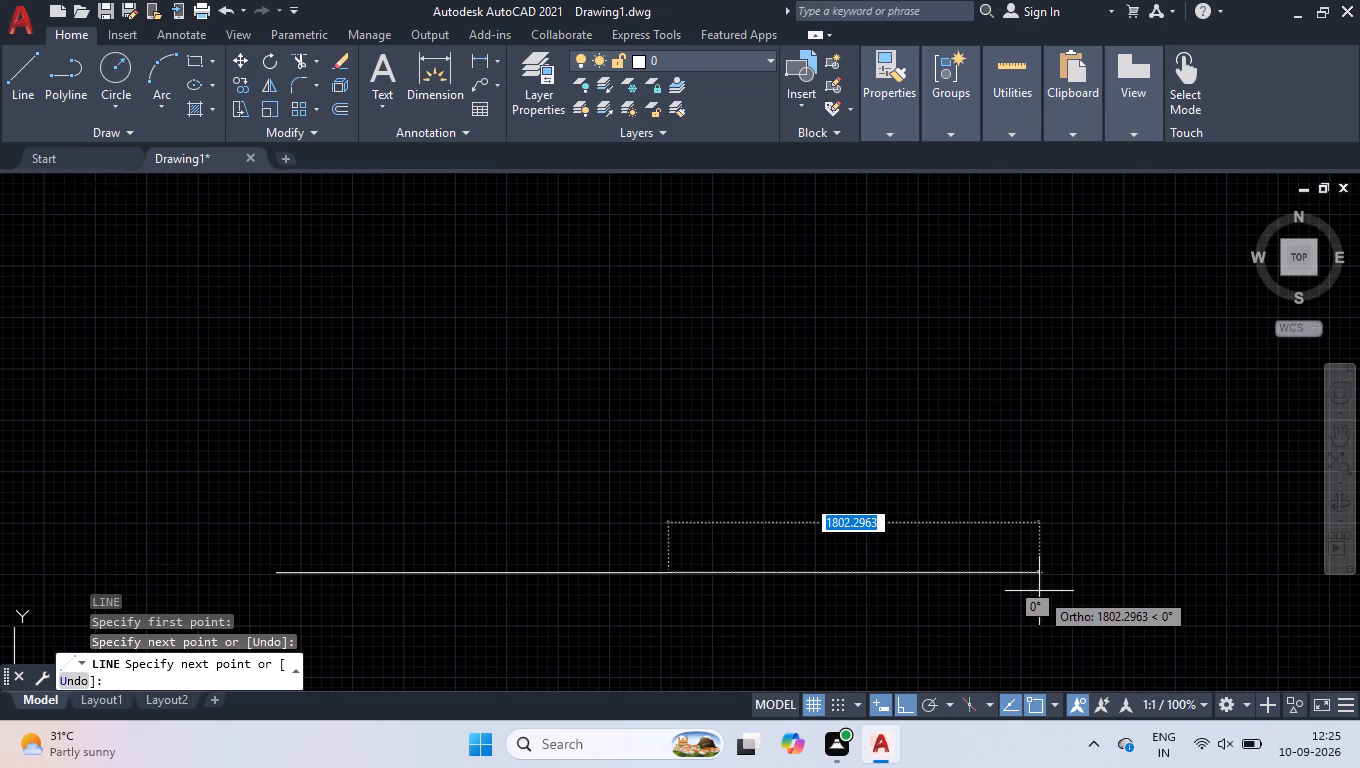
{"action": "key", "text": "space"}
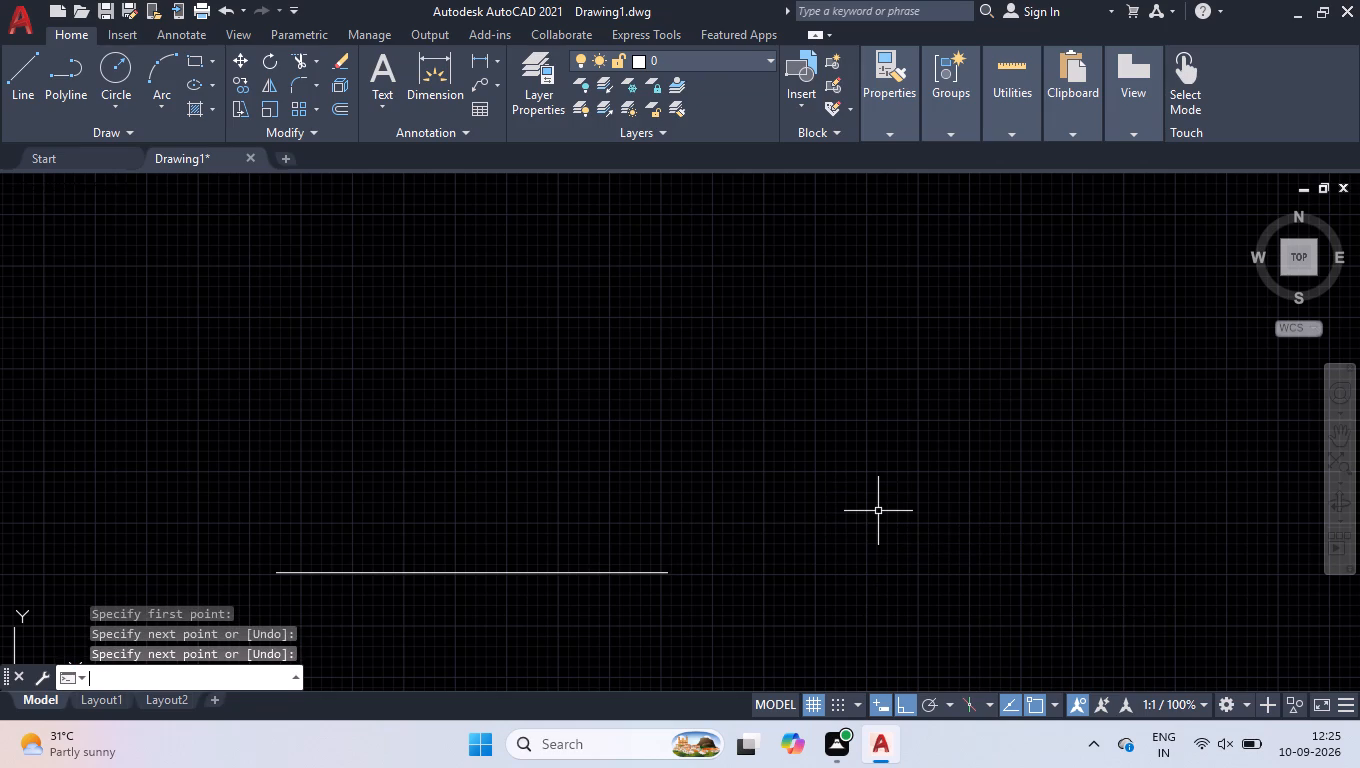
In the display options, set the 2D model space uniform background color to White.
{"action": "key", "text": "0"}
{"action": "key", "text": "BackSpace"}
{"action": "type", "text": "options"}
{"action": "key", "text": "Return"}
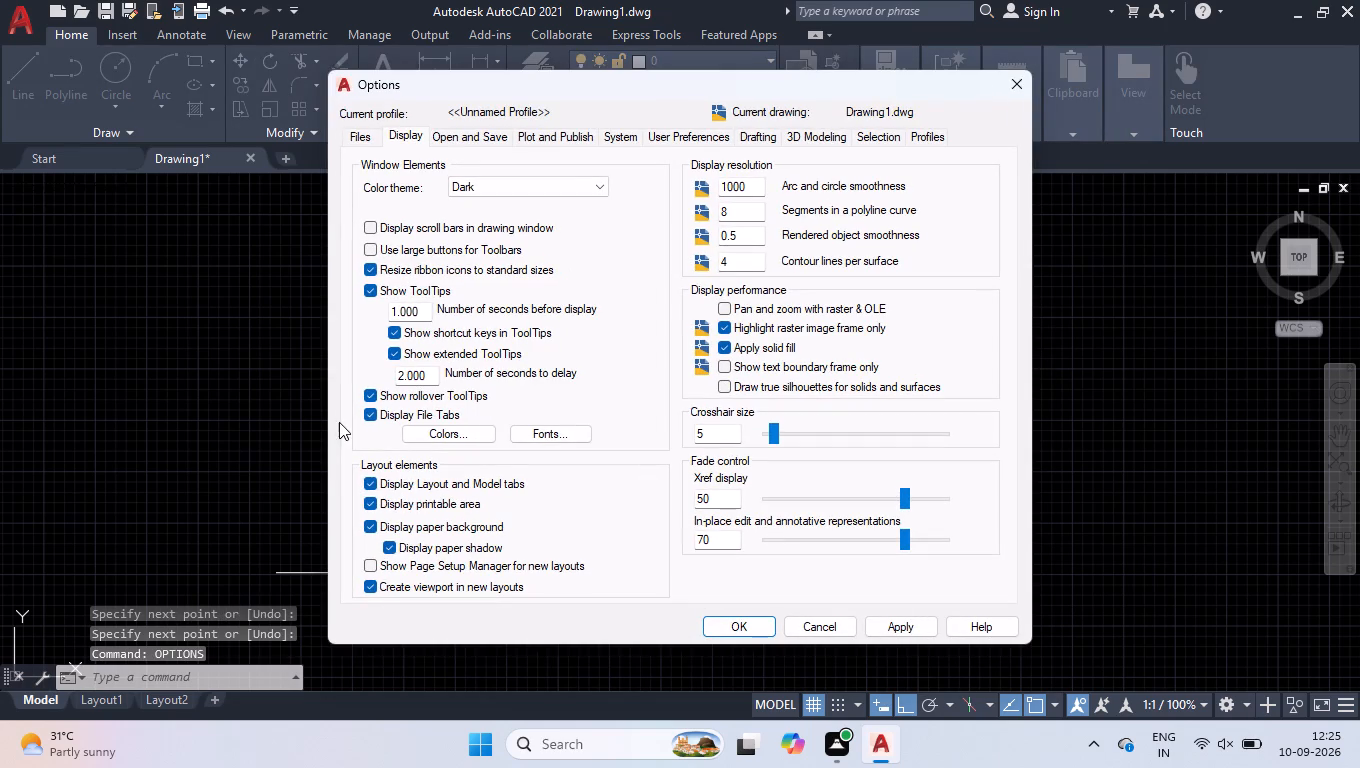
{"action": "left_click", "coordinate": [407, 428]}
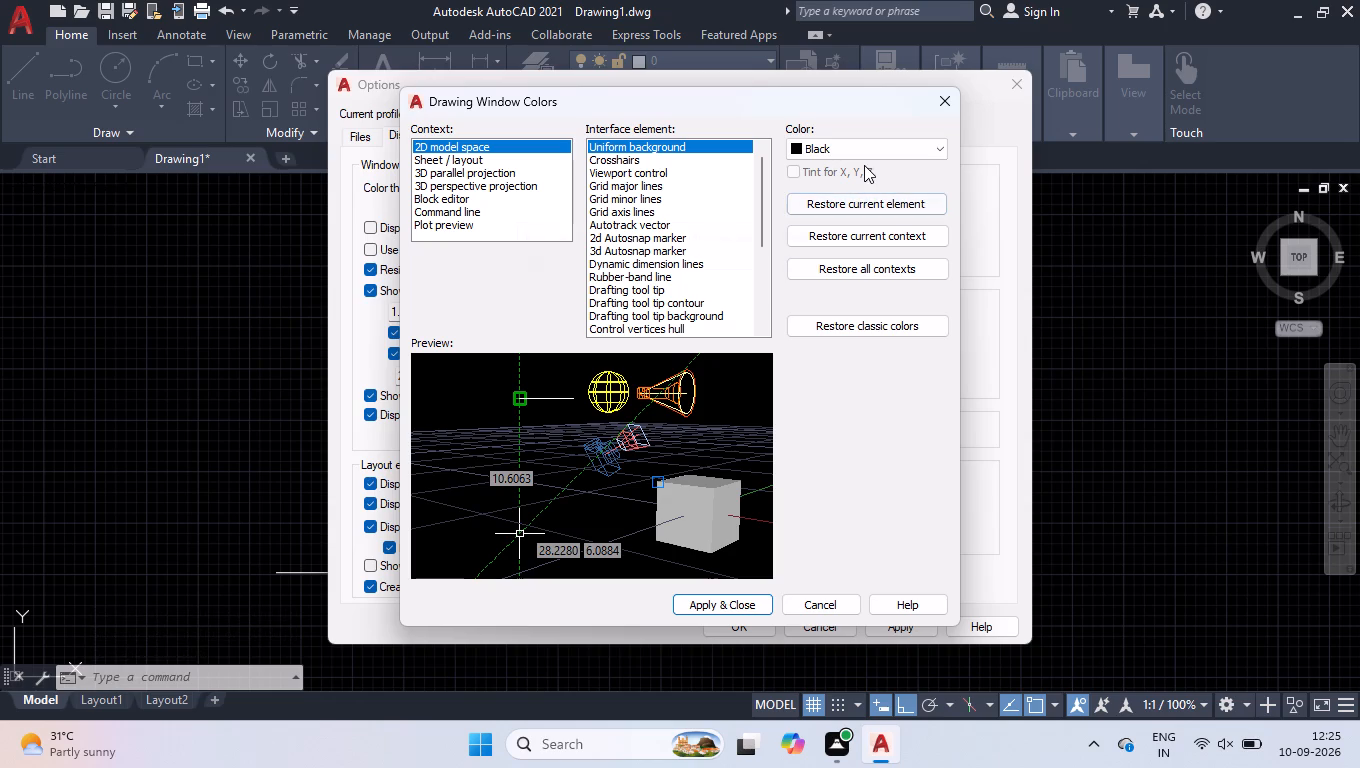
{"action": "left_click", "coordinate": [864, 147]}
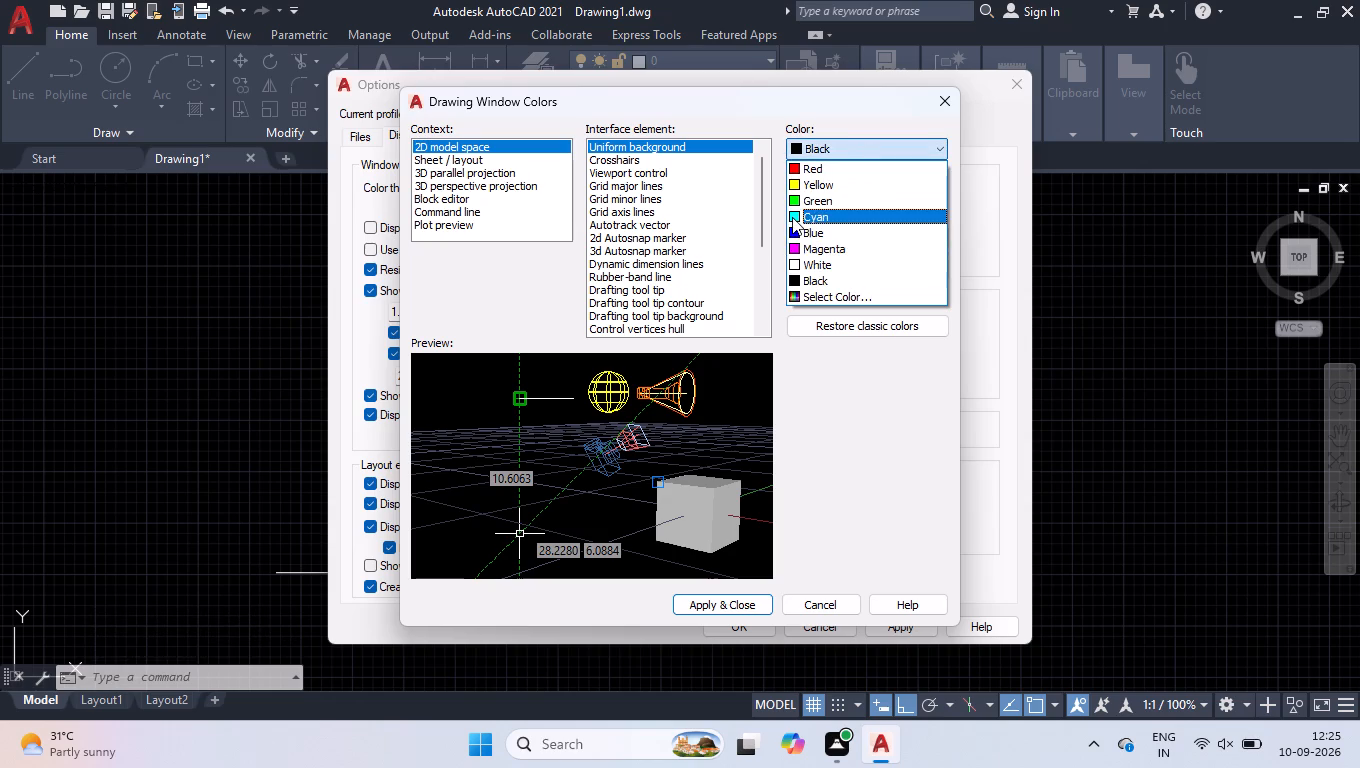
{"action": "left_click", "coordinate": [790, 262]}
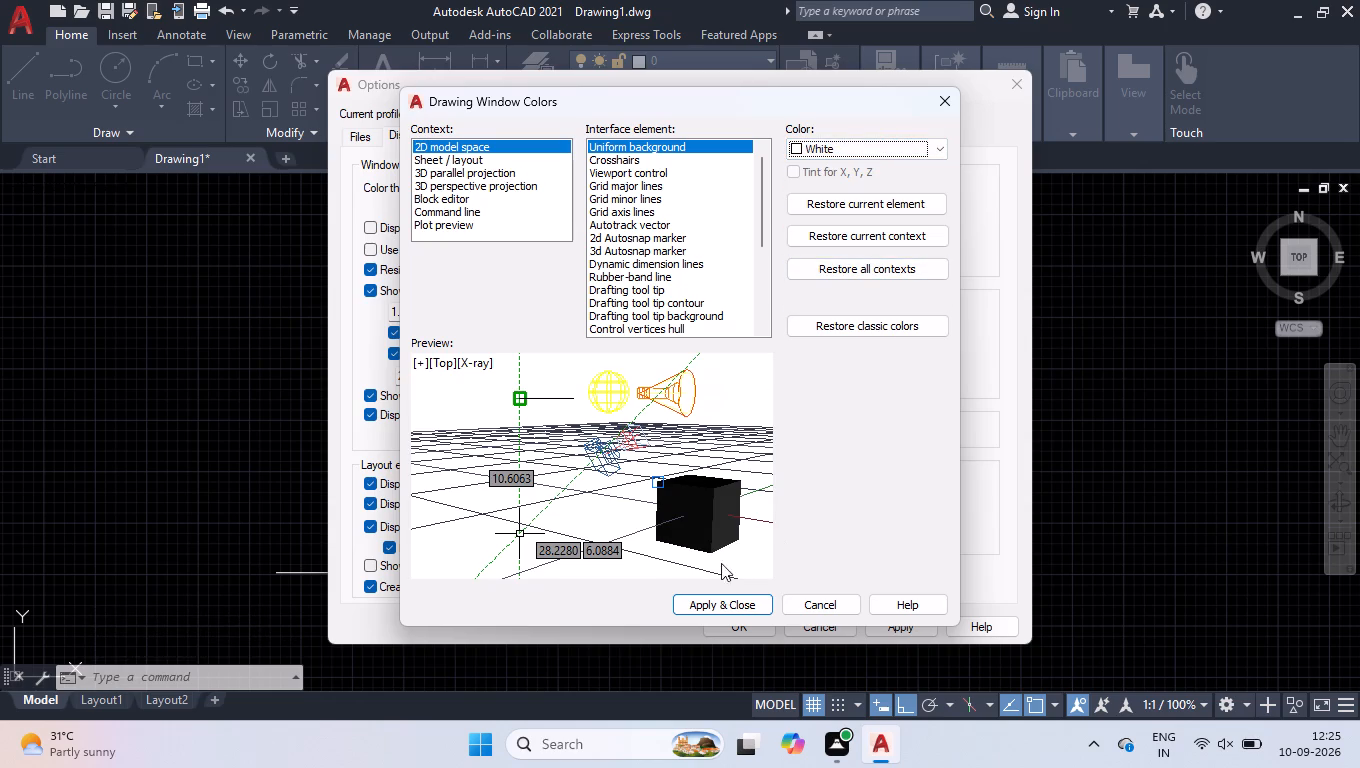
{"action": "left_click", "coordinate": [708, 606]}
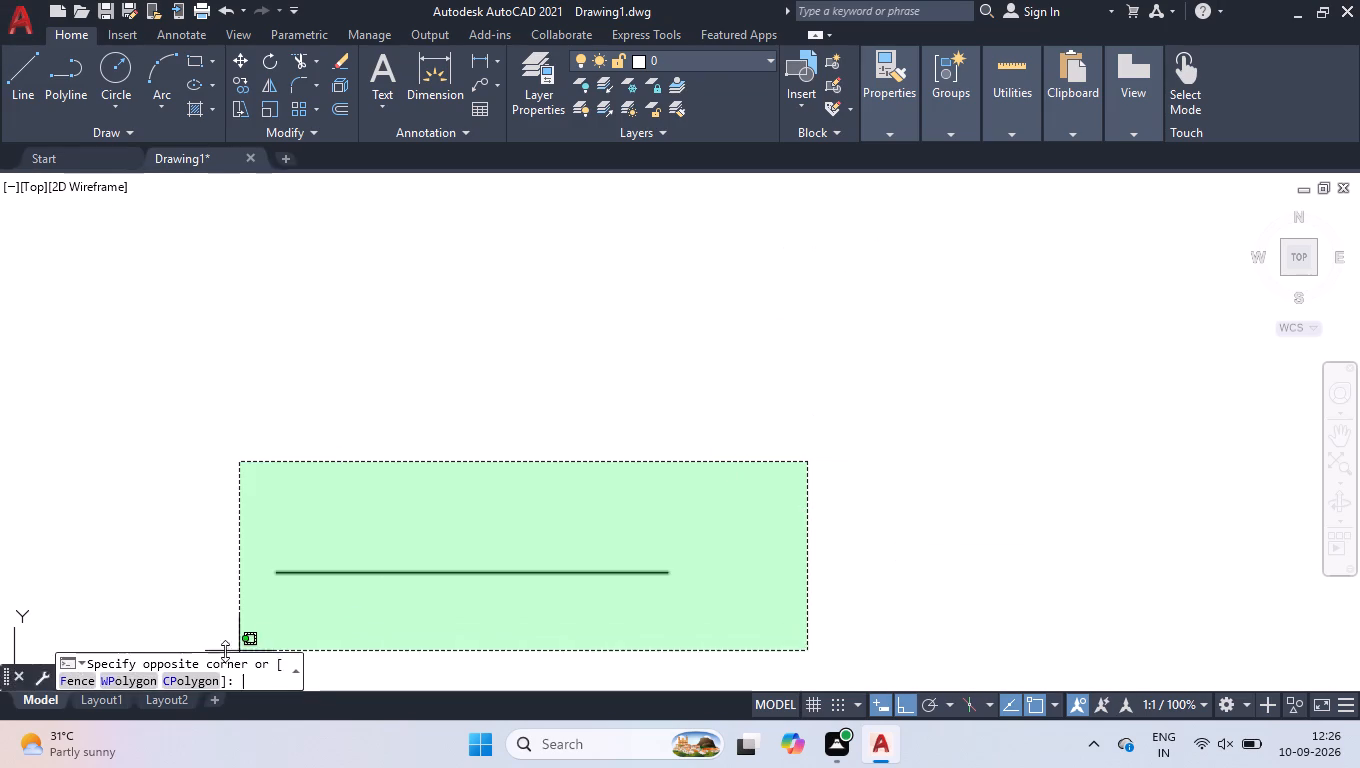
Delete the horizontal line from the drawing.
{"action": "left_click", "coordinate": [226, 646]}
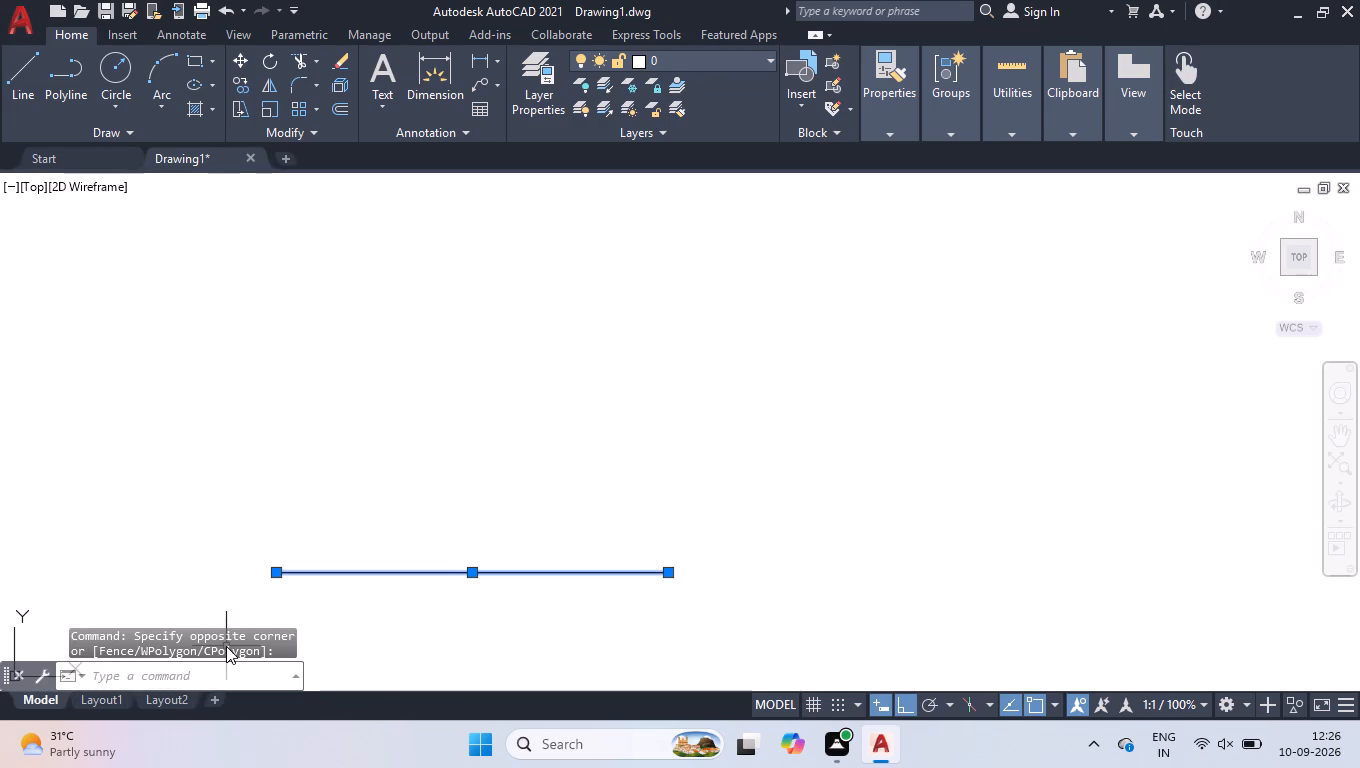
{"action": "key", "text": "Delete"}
Try to draw a 40' horizontal line continuing into a 1' vertical segment going up from its right end.
{"action": "key", "text": "l"}
{"action": "key", "text": "Return"}
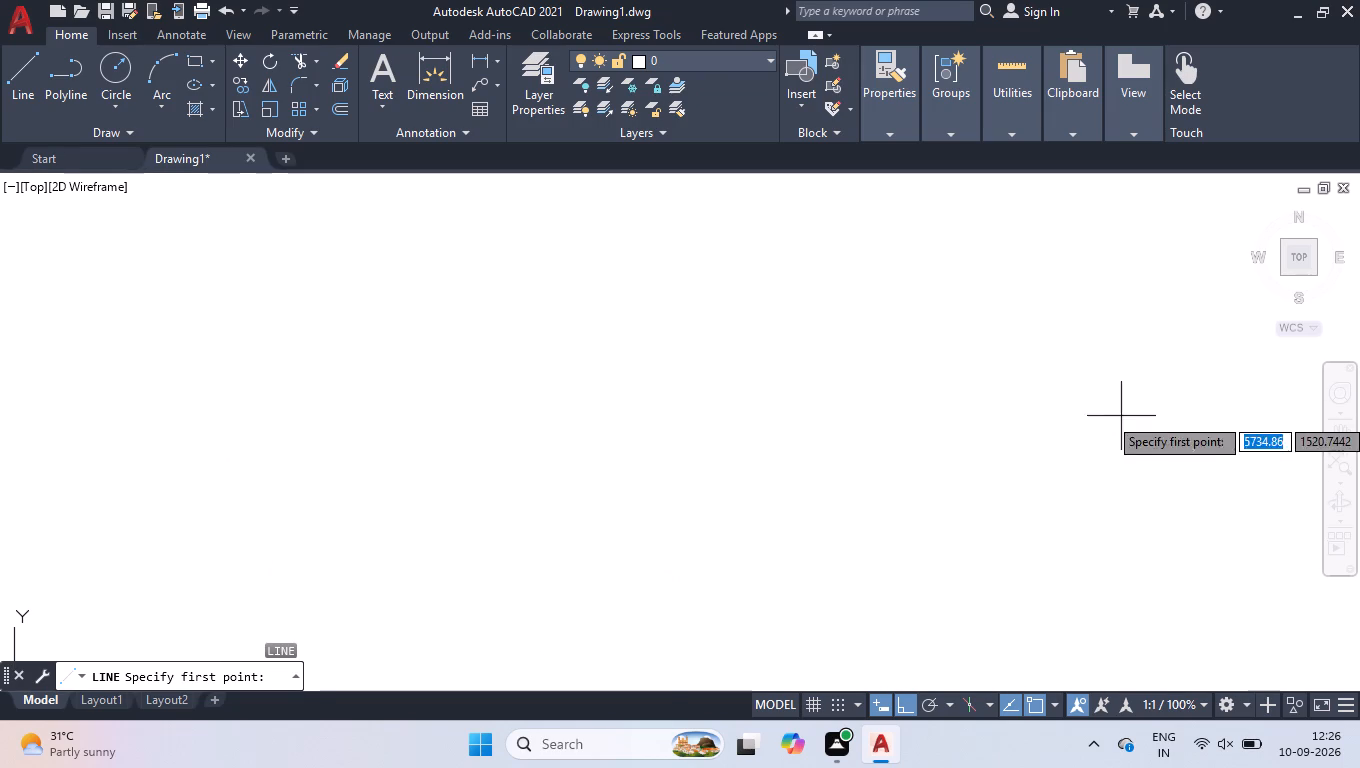
{"action": "left_click", "coordinate": [427, 587]}
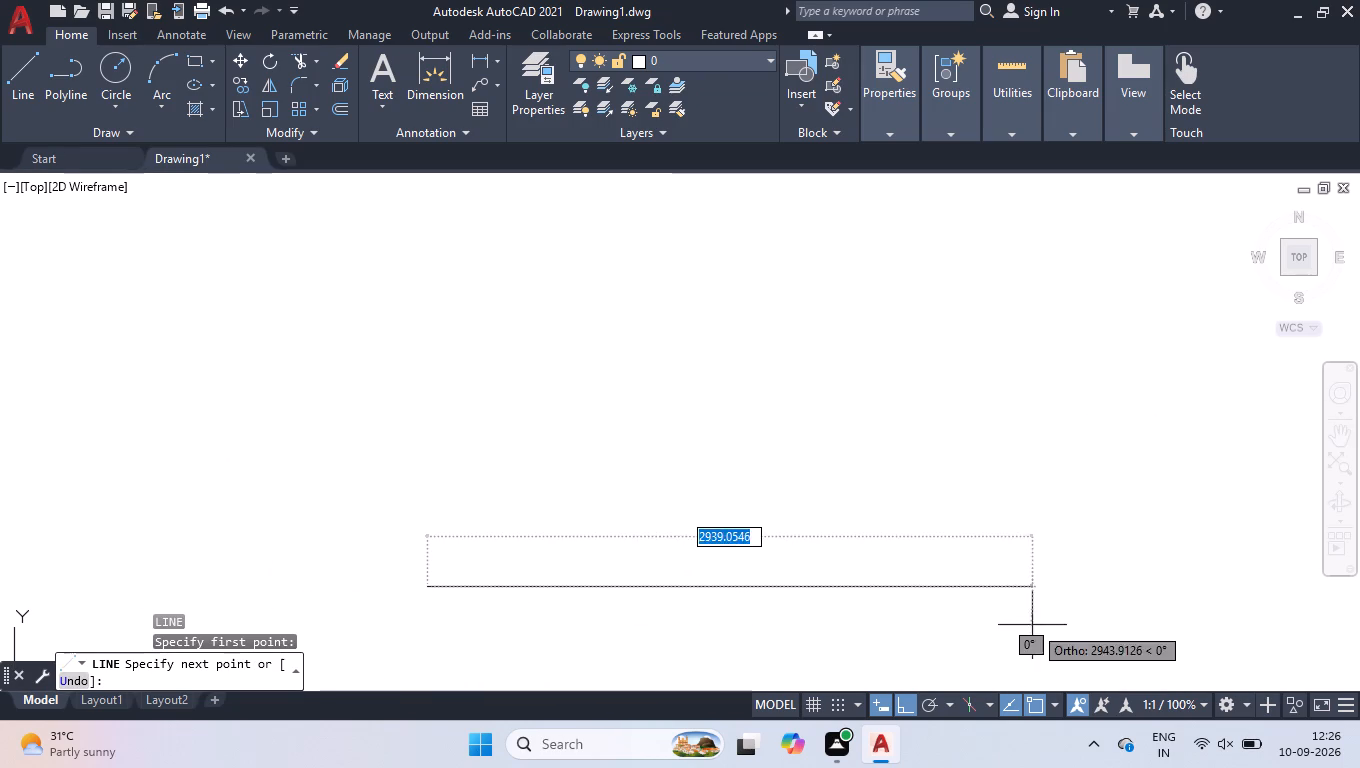
{"action": "type", "text": "40'"}
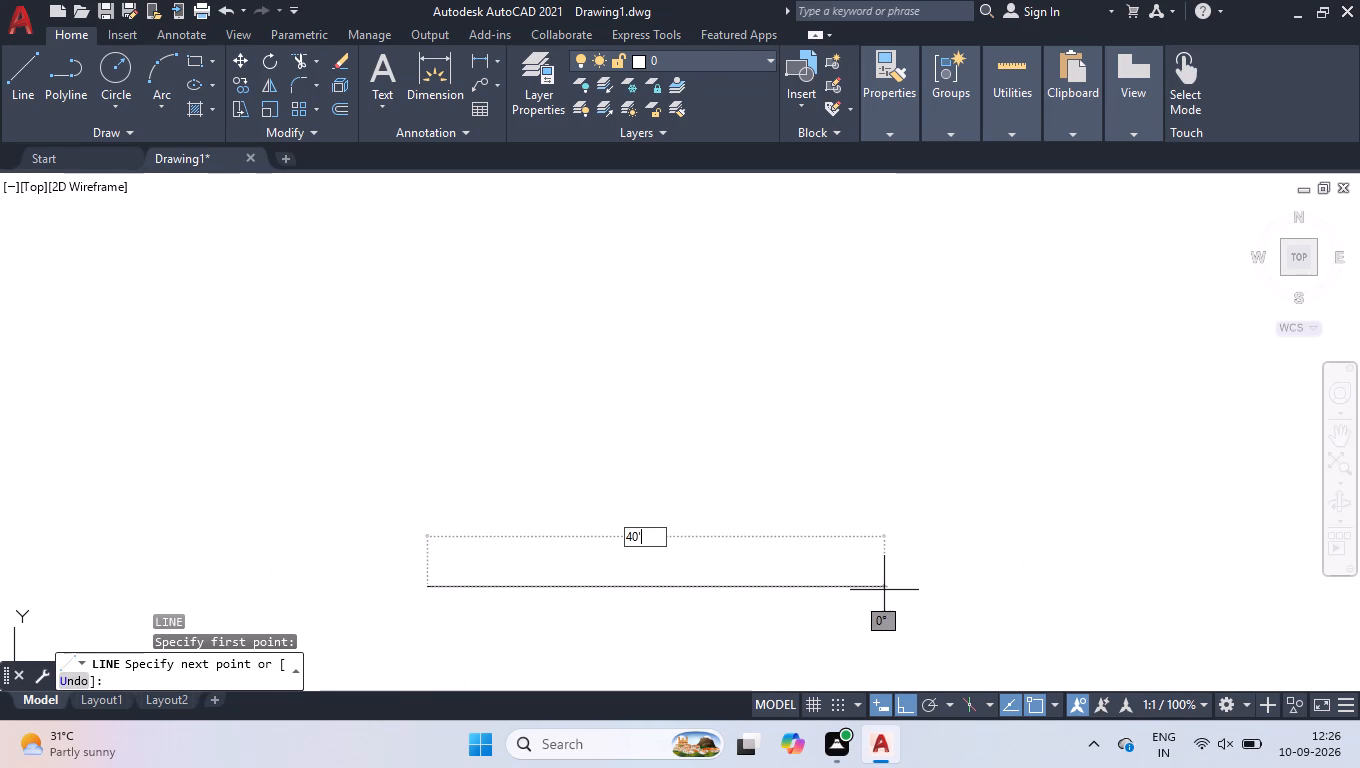
{"action": "key", "text": "Return"}
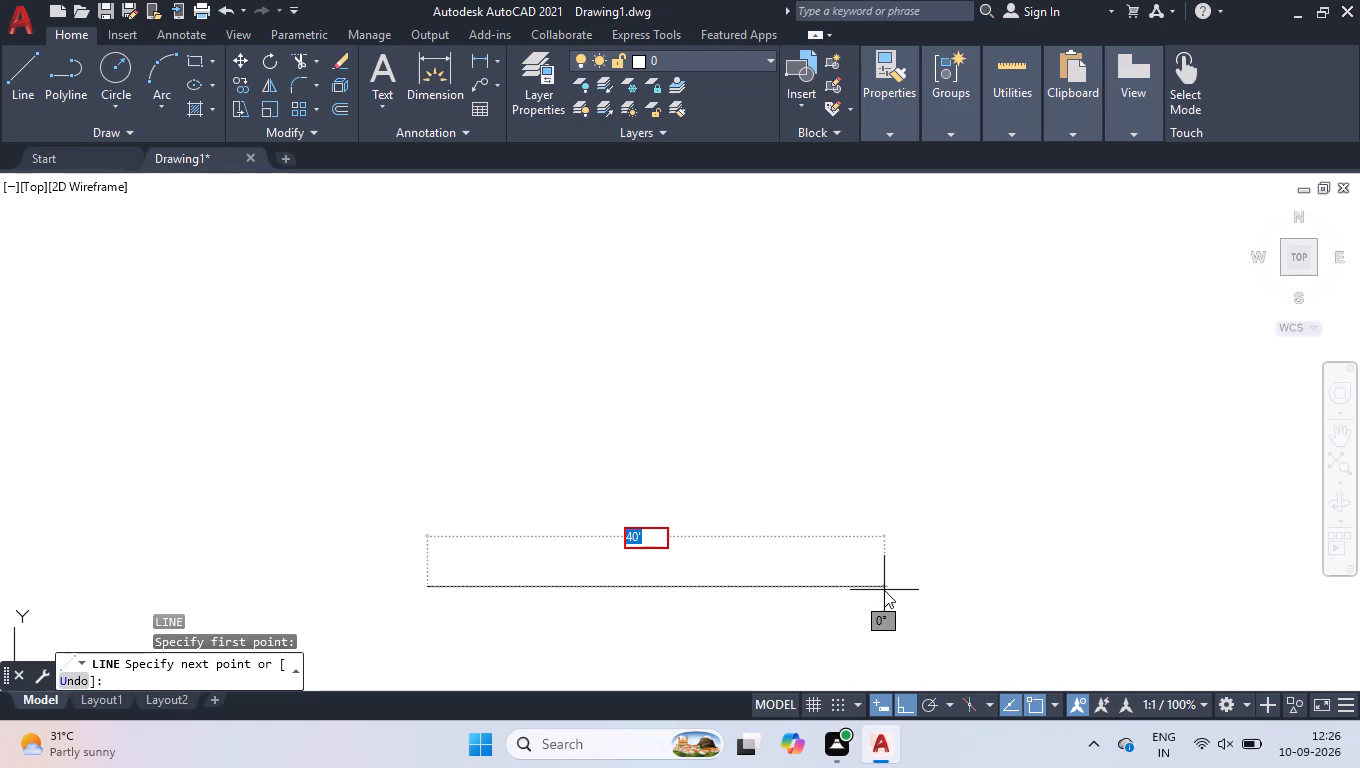
{"action": "key", "text": "Return"}
{"action": "key", "text": "Return"}
{"action": "key", "text": "space"}
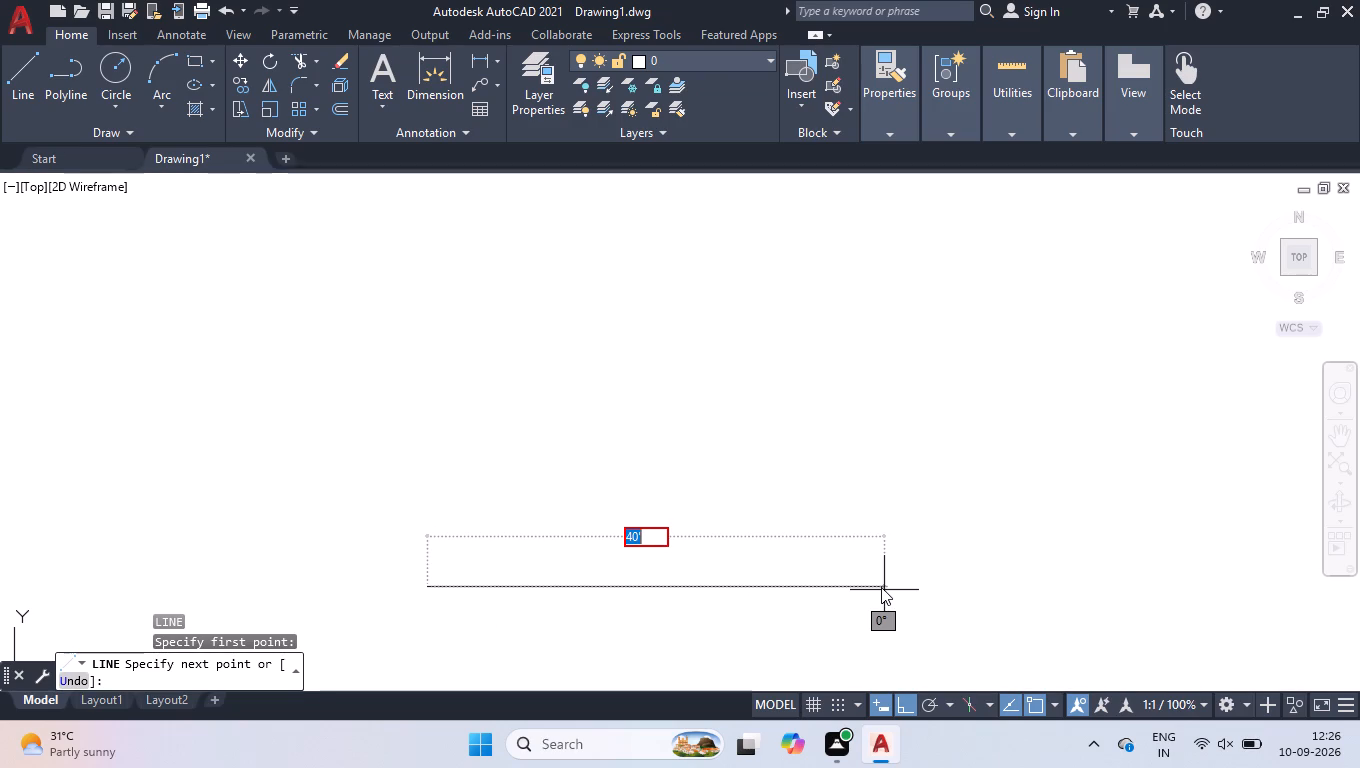
{"action": "left_click", "coordinate": [878, 585]}
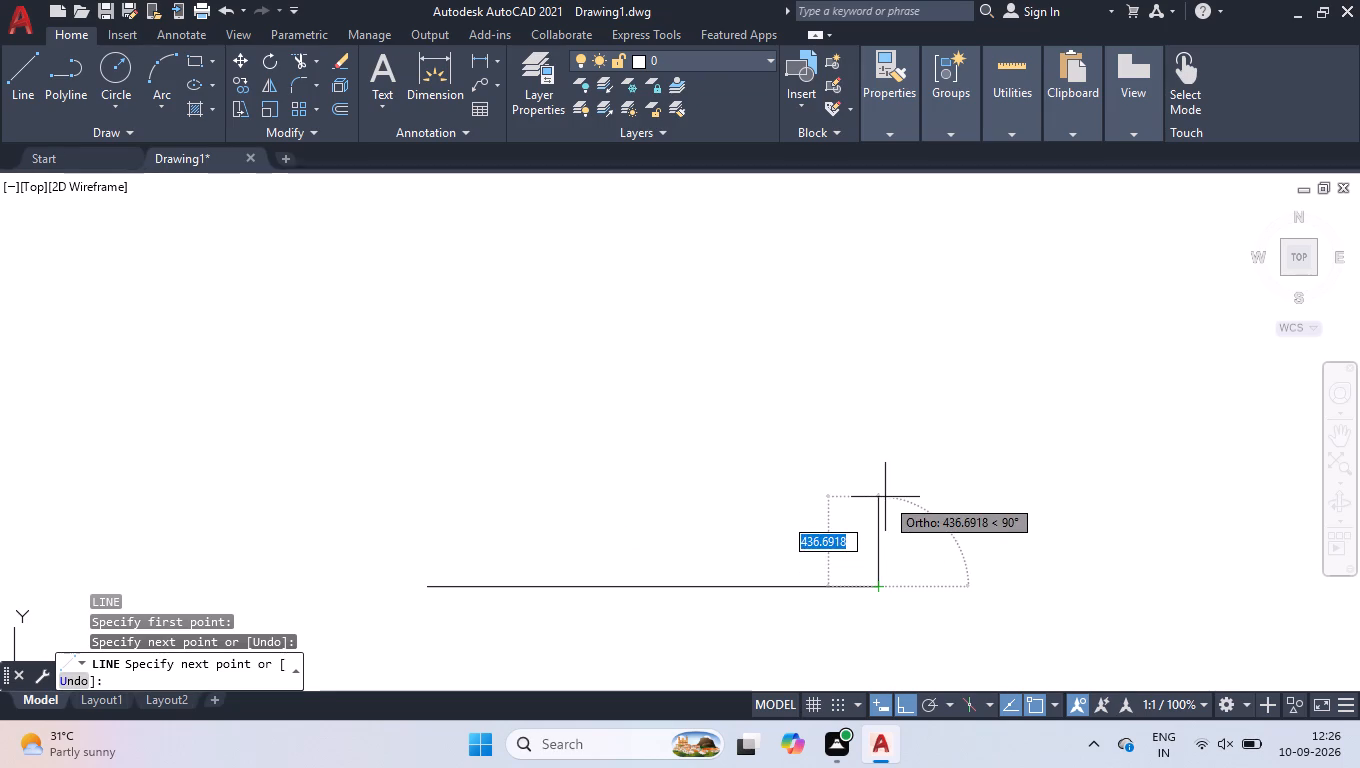
{"action": "type", "text": "1'"}
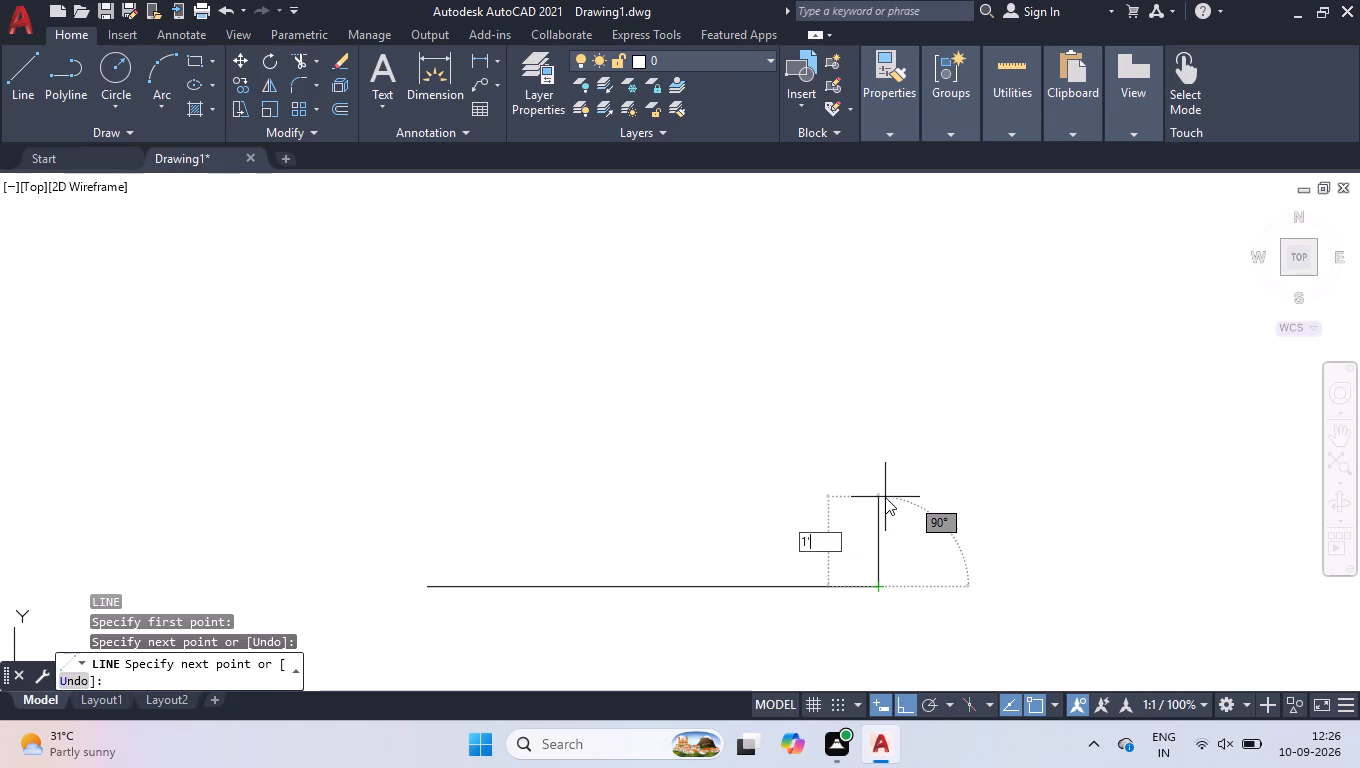
{"action": "key", "text": "Return"}
{"action": "left_click", "coordinate": [885, 497]}
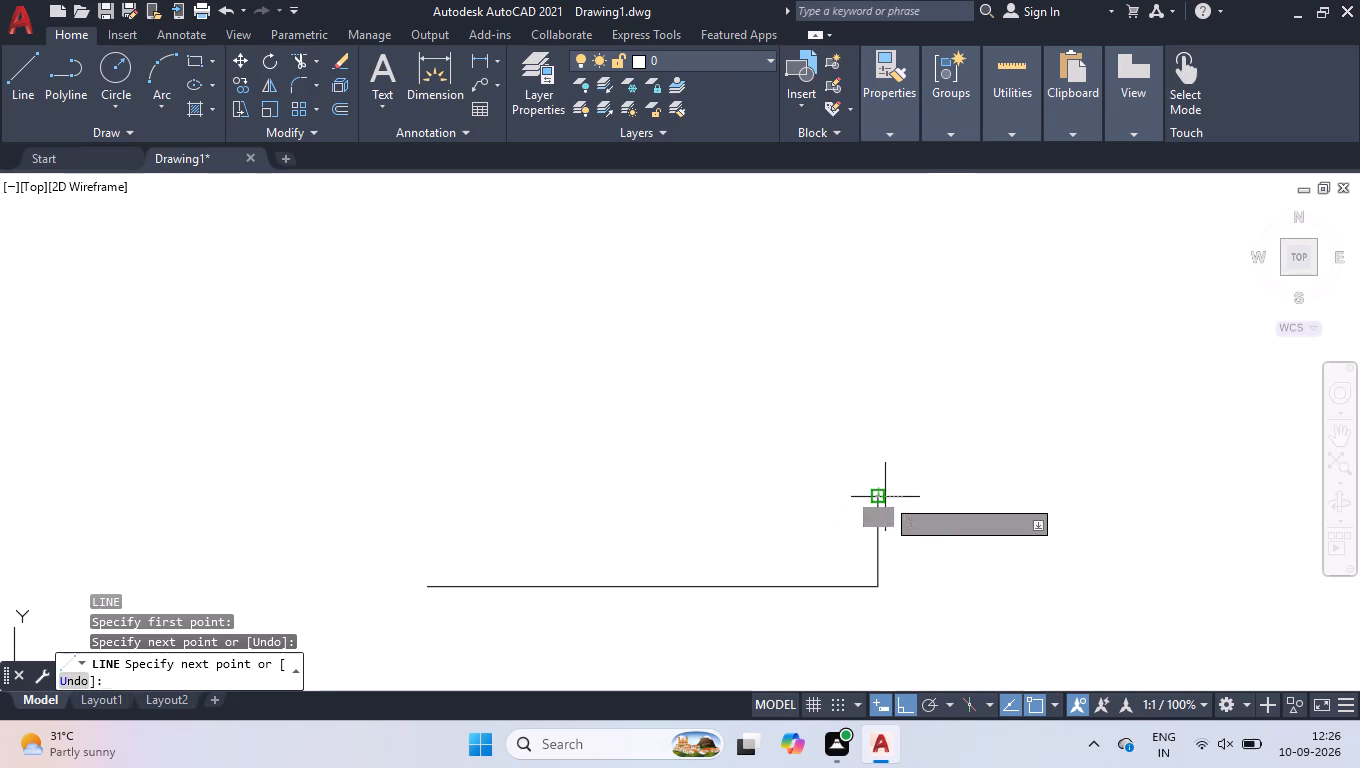
{"action": "key", "text": "space"}
Set the drawing units to Engineering length with 0'-0.0" precision and the insertion scale to Inches.
{"action": "type", "text": "un"}
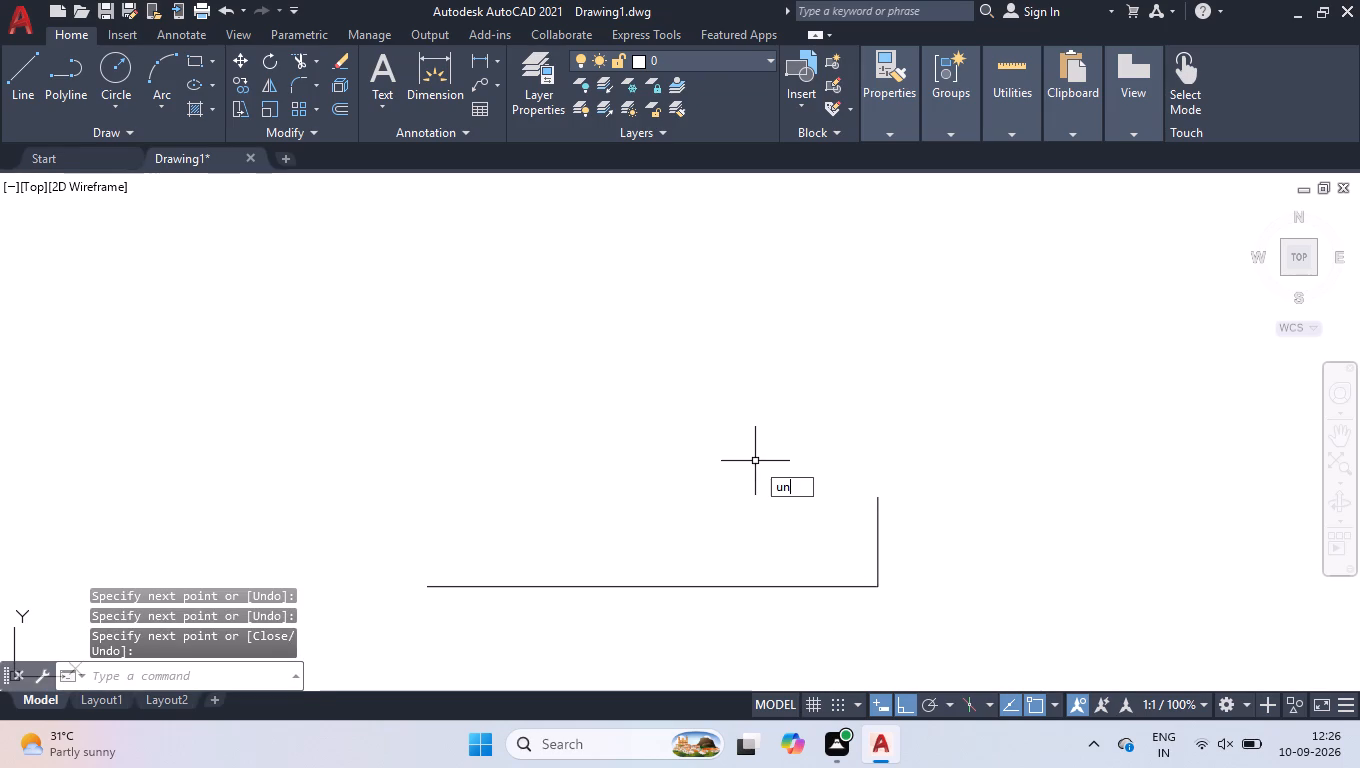
{"action": "key", "text": "Return"}
{"action": "left_click", "coordinate": [531, 223]}
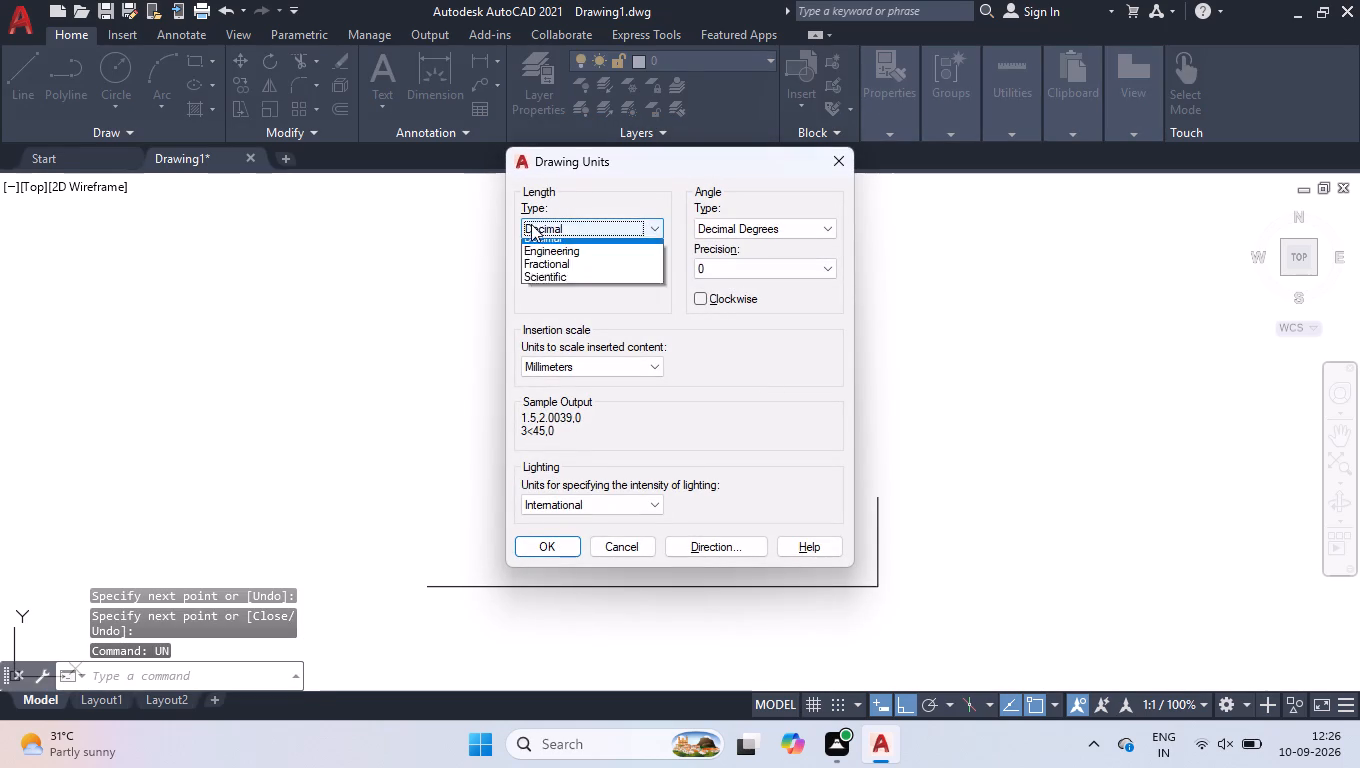
{"action": "left_click", "coordinate": [572, 270]}
{"action": "left_click", "coordinate": [572, 271]}
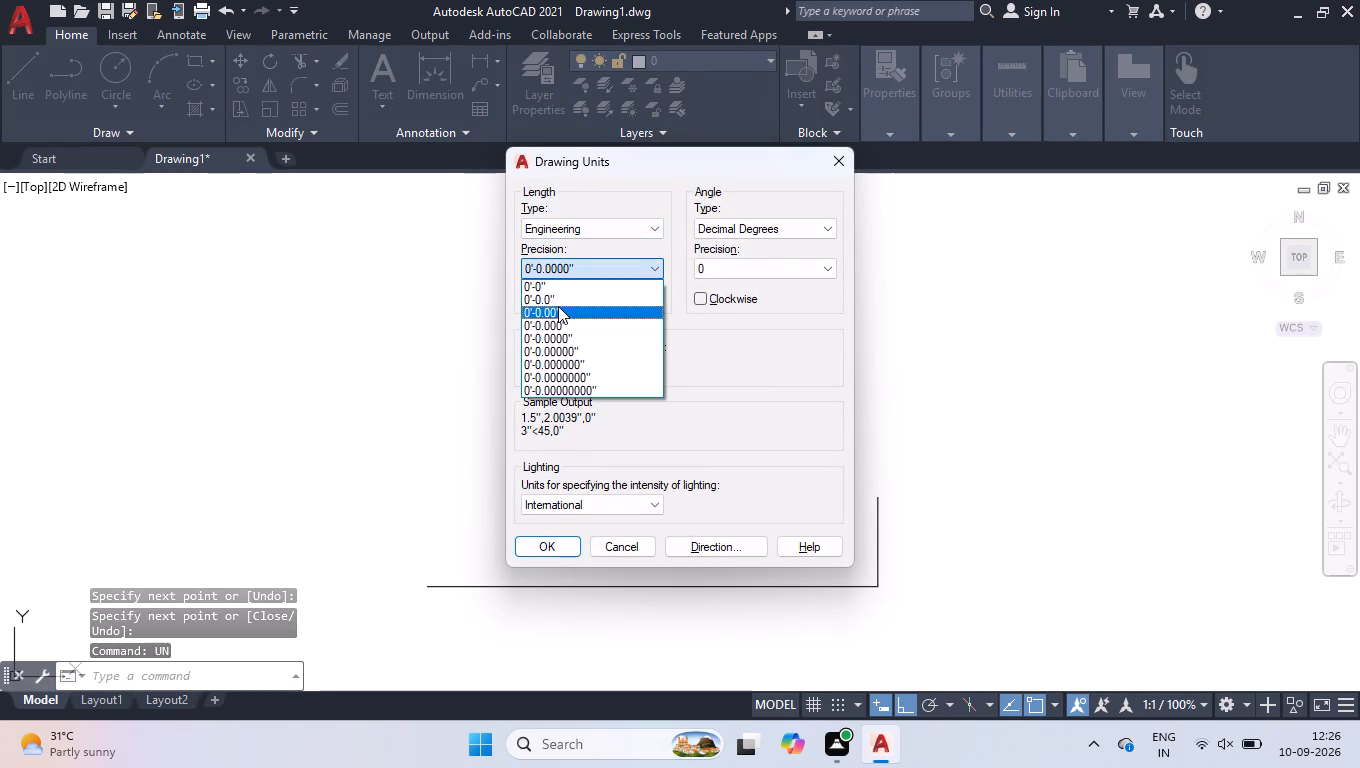
{"action": "left_click", "coordinate": [563, 297]}
{"action": "left_click", "coordinate": [553, 366]}
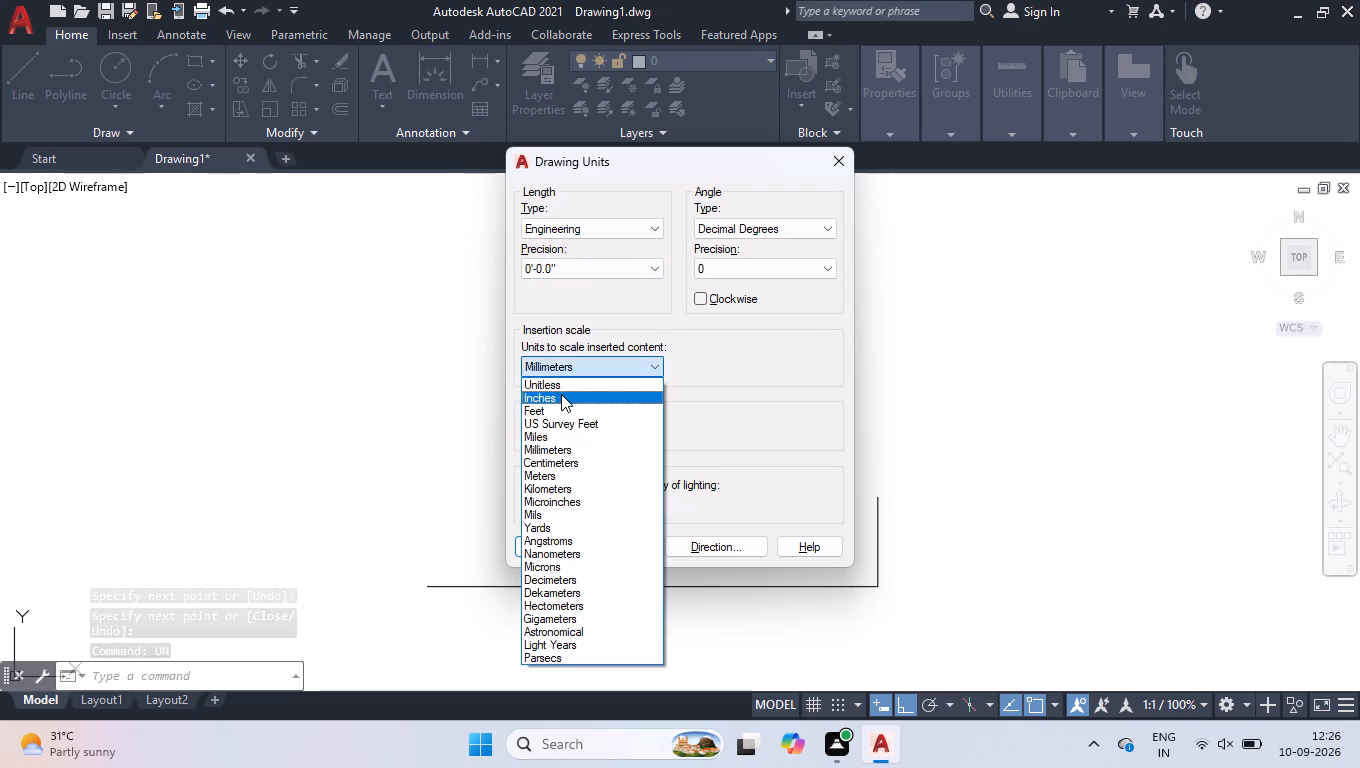
{"action": "left_click", "coordinate": [561, 394]}
{"action": "left_click", "coordinate": [563, 553]}
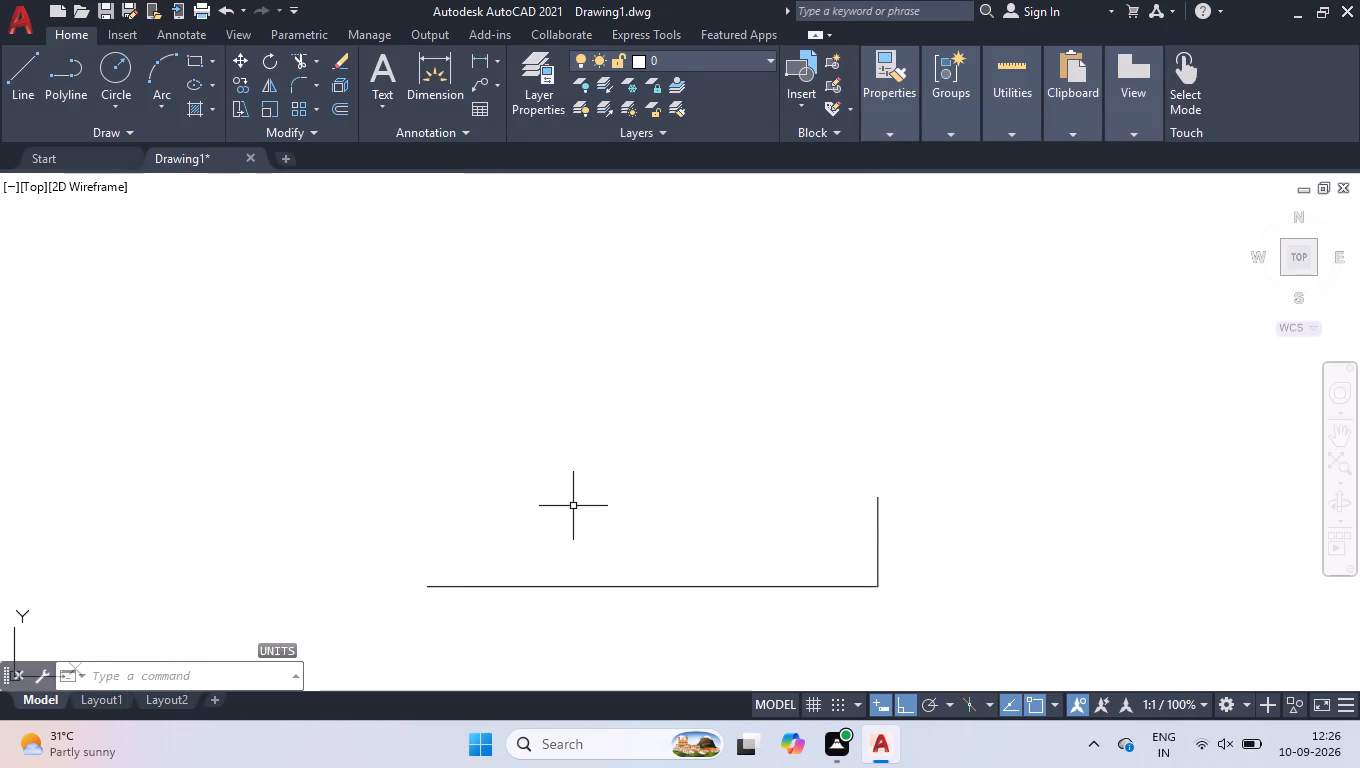
Delete the horizontal line and the vertical segment at its right end.
{"action": "left_click", "coordinate": [883, 485]}
{"action": "left_click", "coordinate": [652, 622]}
{"action": "key", "text": "Delete"}
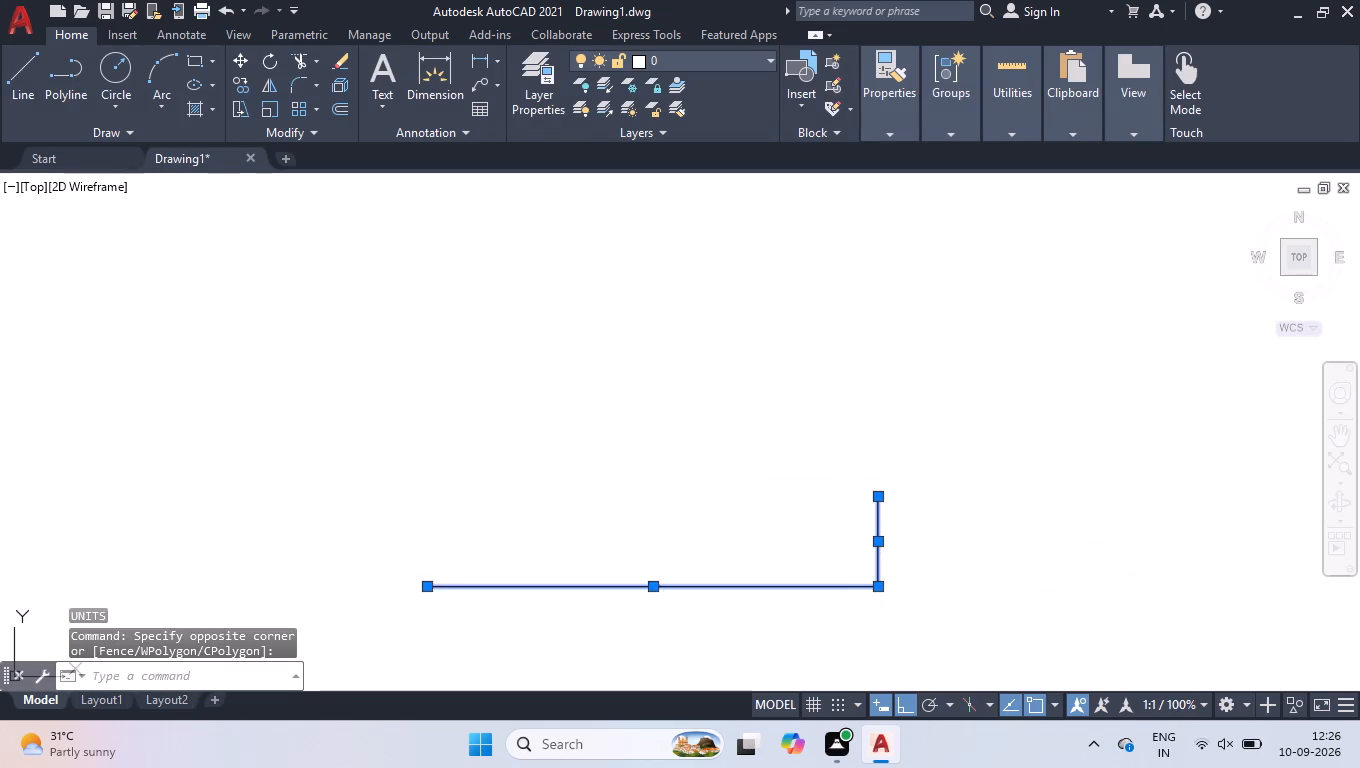
Draw a 20' horizontal line running right in the lower part of the empty drawing.
{"action": "key", "text": "l"}
{"action": "key", "text": "Return"}
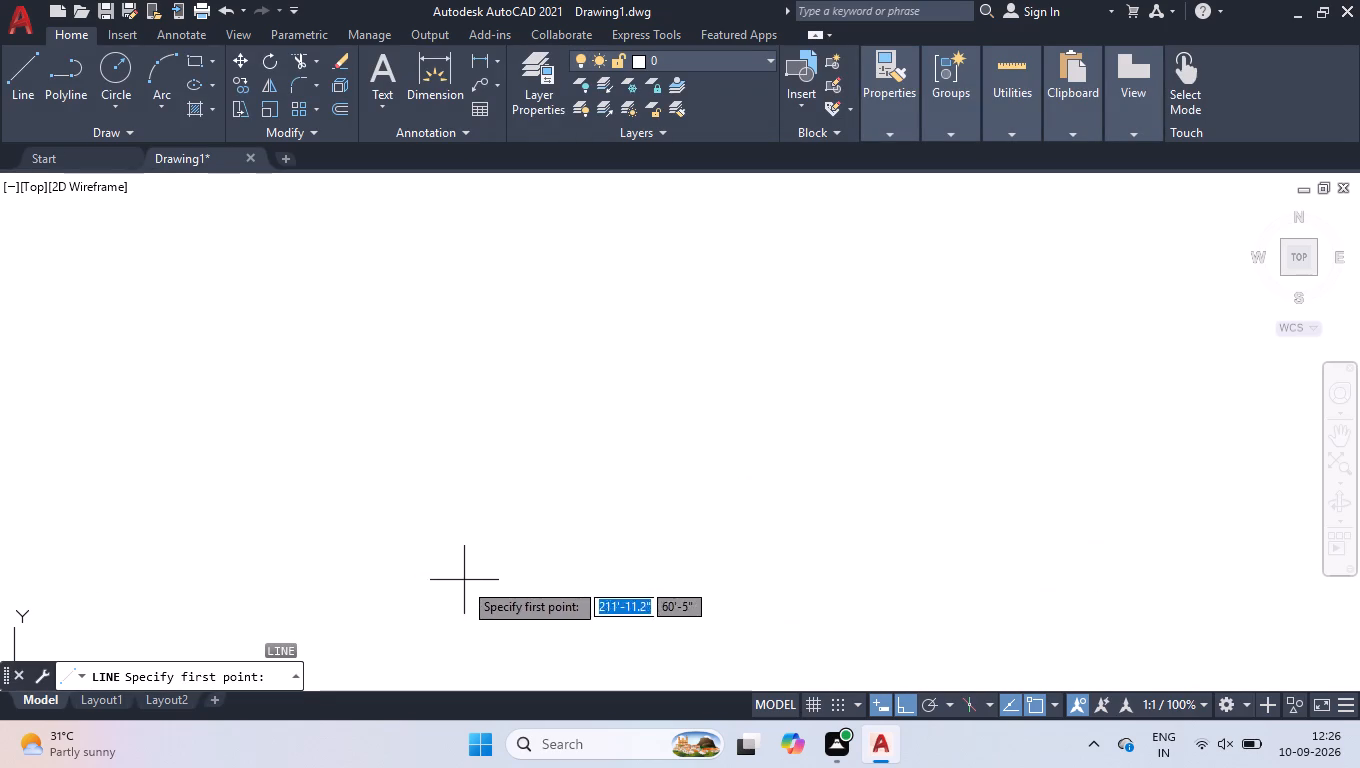
{"action": "left_click", "coordinate": [464, 584]}
{"action": "type", "text": "20'"}
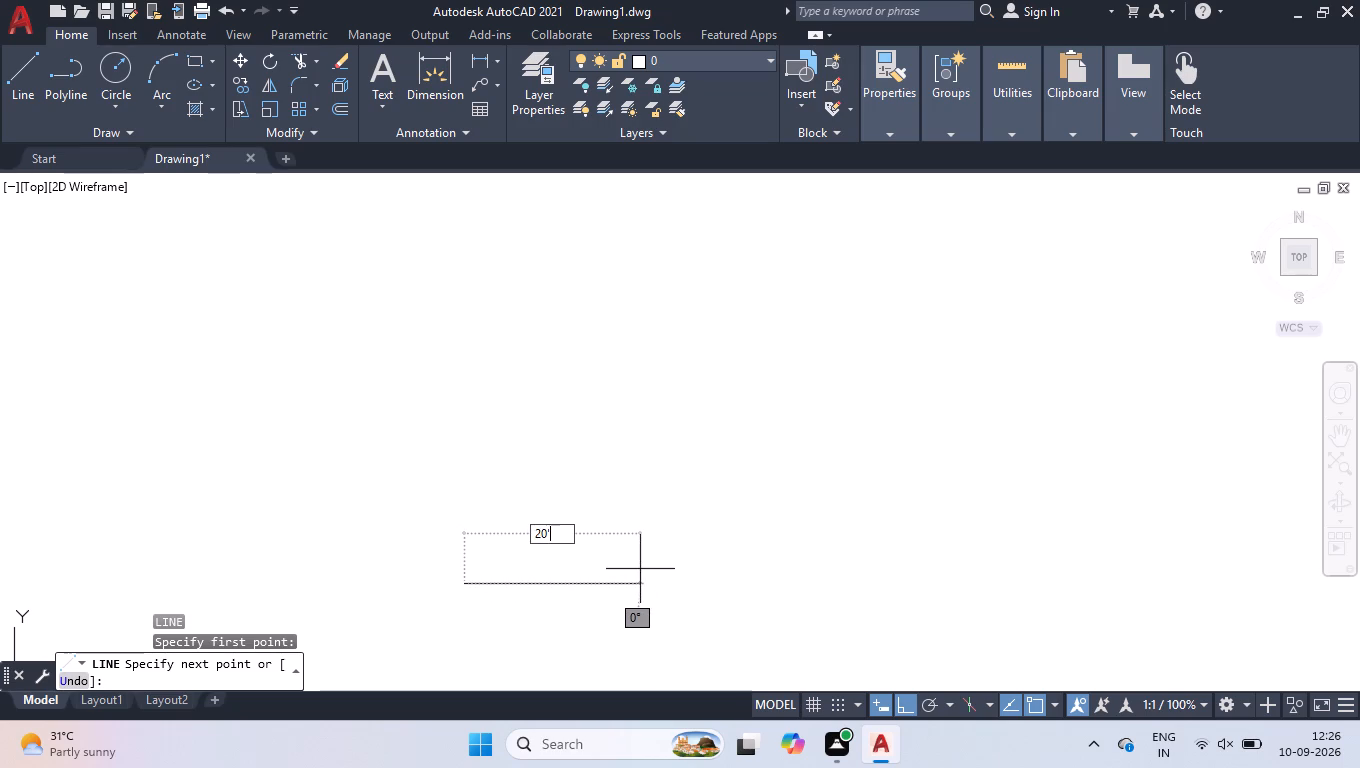
{"action": "key", "text": "Return"}
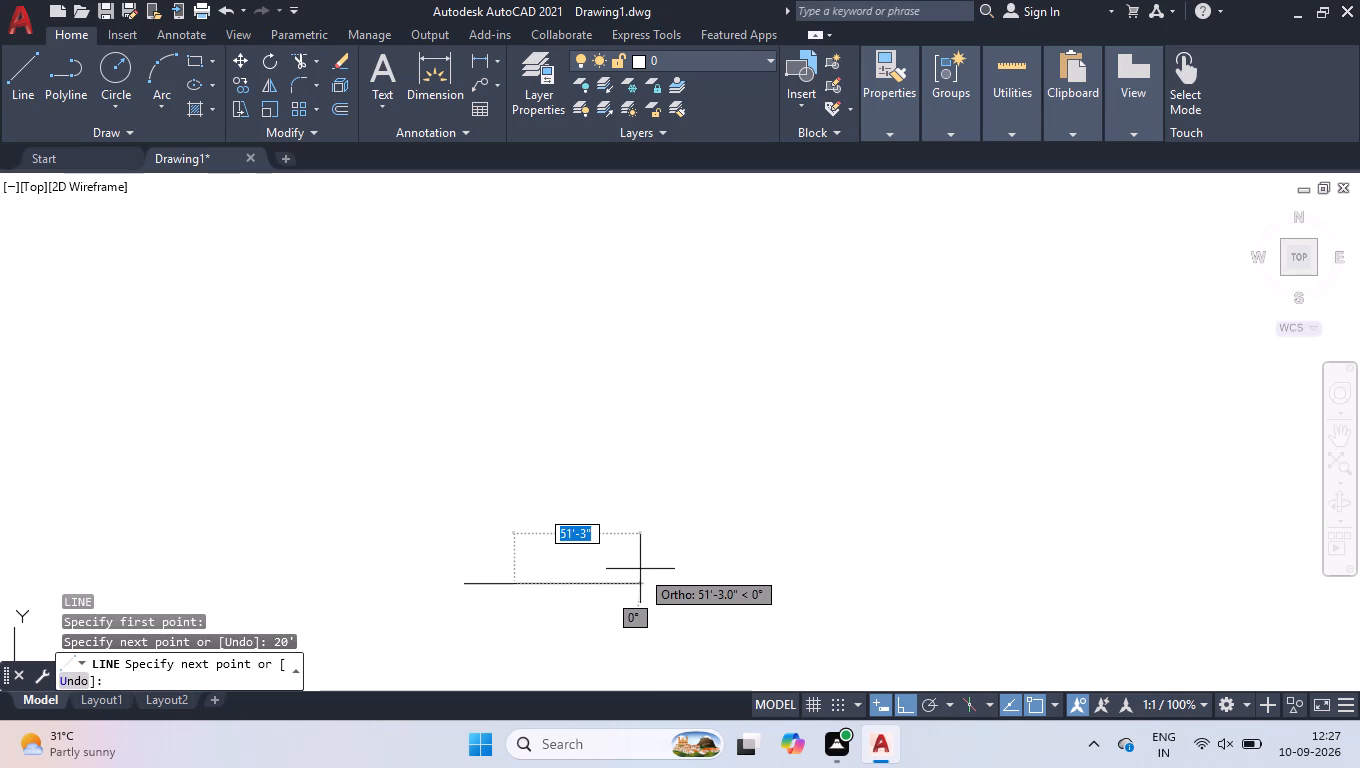
{"action": "key", "text": "space"}
Stretch the right end of the horizontal line a further 20' to the right.
{"action": "scroll", "coordinate": [482, 597], "scroll_direction": "up", "scroll_amount": 2}
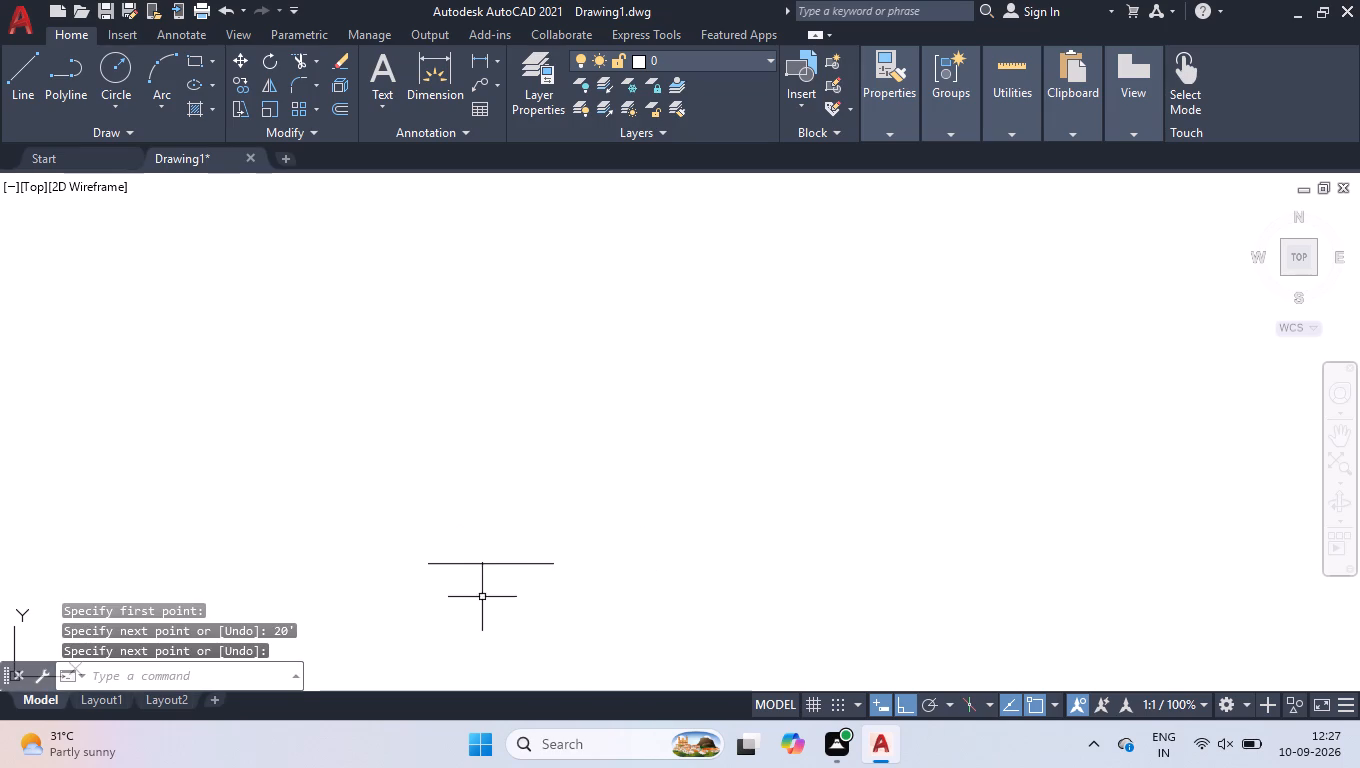
{"action": "left_click_drag", "start_coordinate": [553, 542], "coordinate": [543, 563]}
{"action": "left_click", "coordinate": [479, 602]}
{"action": "left_click", "coordinate": [556, 563]}
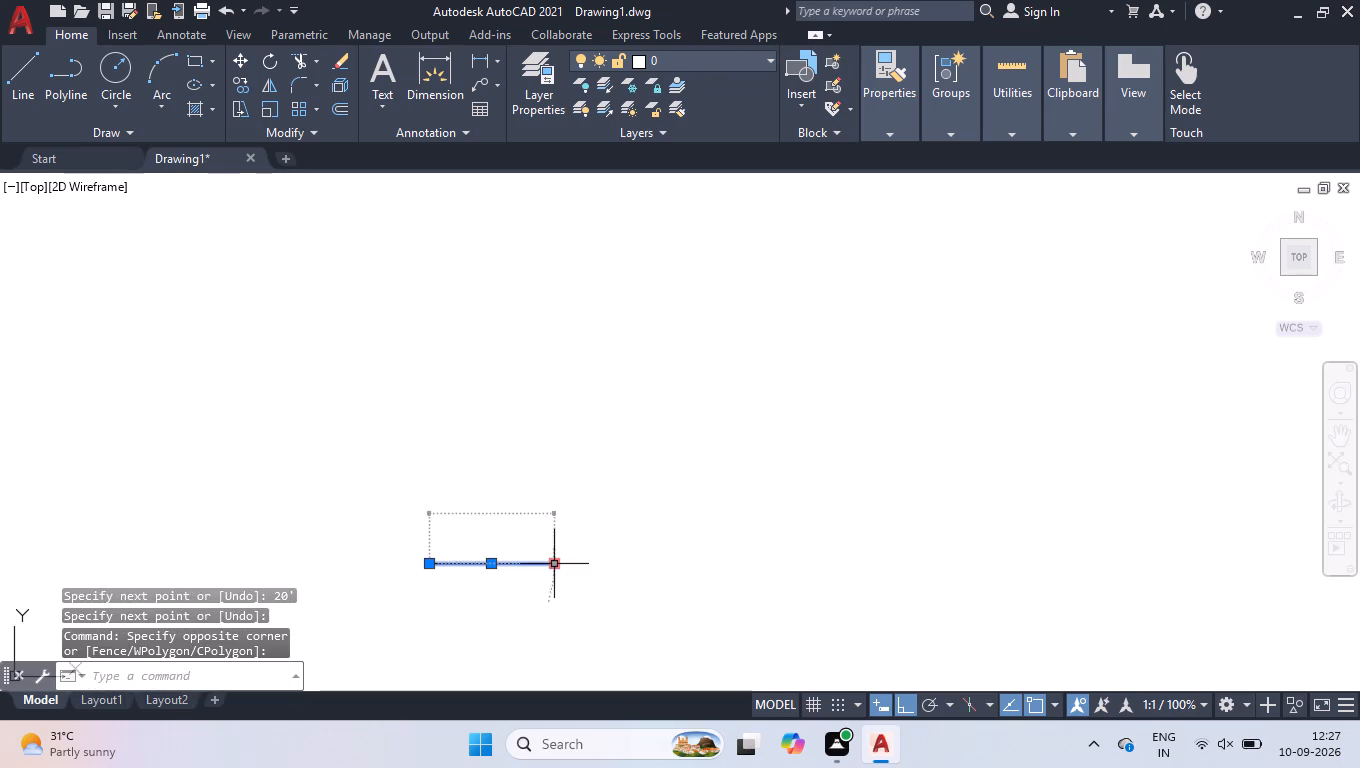
{"action": "key", "text": "2"}
{"action": "key", "text": "0"}
{"action": "key", "text": "apostrophe"}
{"action": "key", "text": "Return"}
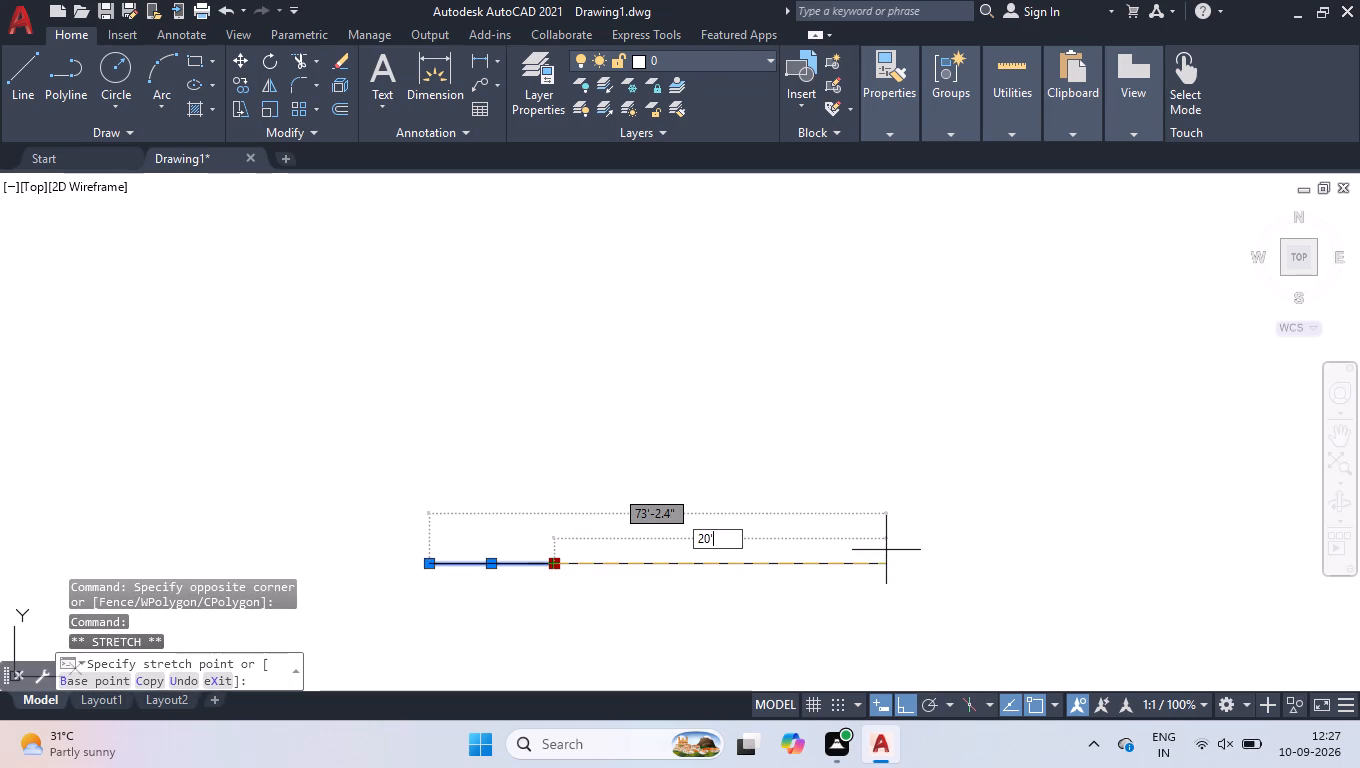
Draw connected lines from the base line's right end, 54' up and 40' left, and close them back to the start point.
{"action": "key", "text": "l"}
{"action": "key", "text": "Return"}
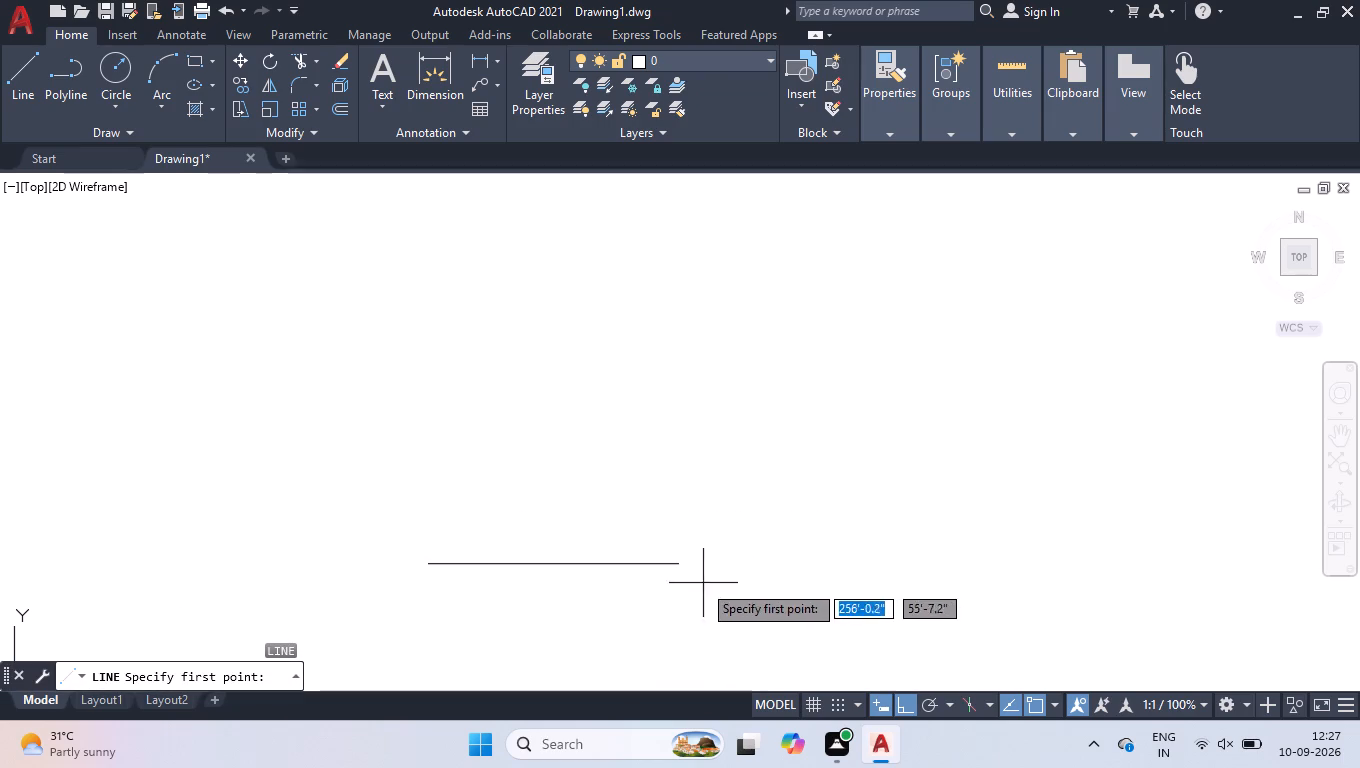
{"action": "left_click_drag", "start_coordinate": [678, 565], "coordinate": [687, 510]}
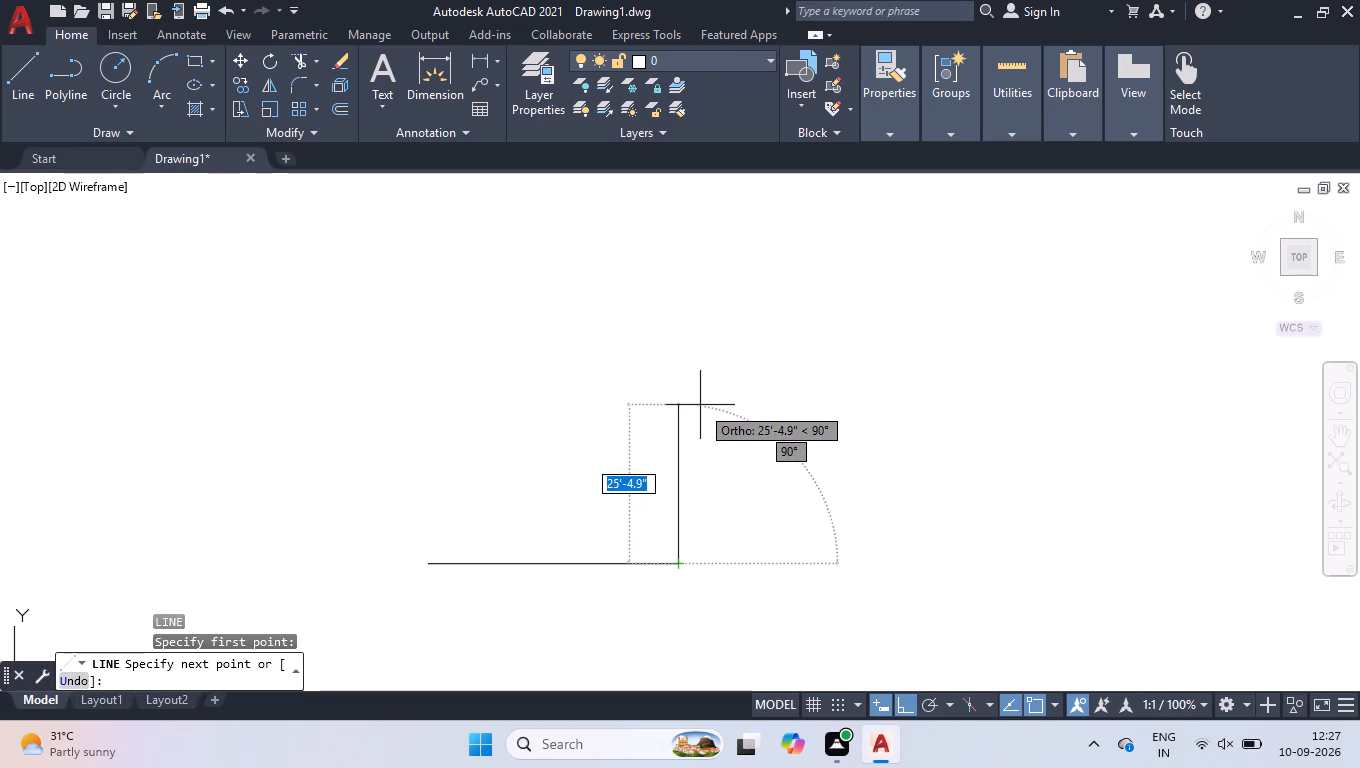
{"action": "type", "text": "54'"}
{"action": "key", "text": "Return"}
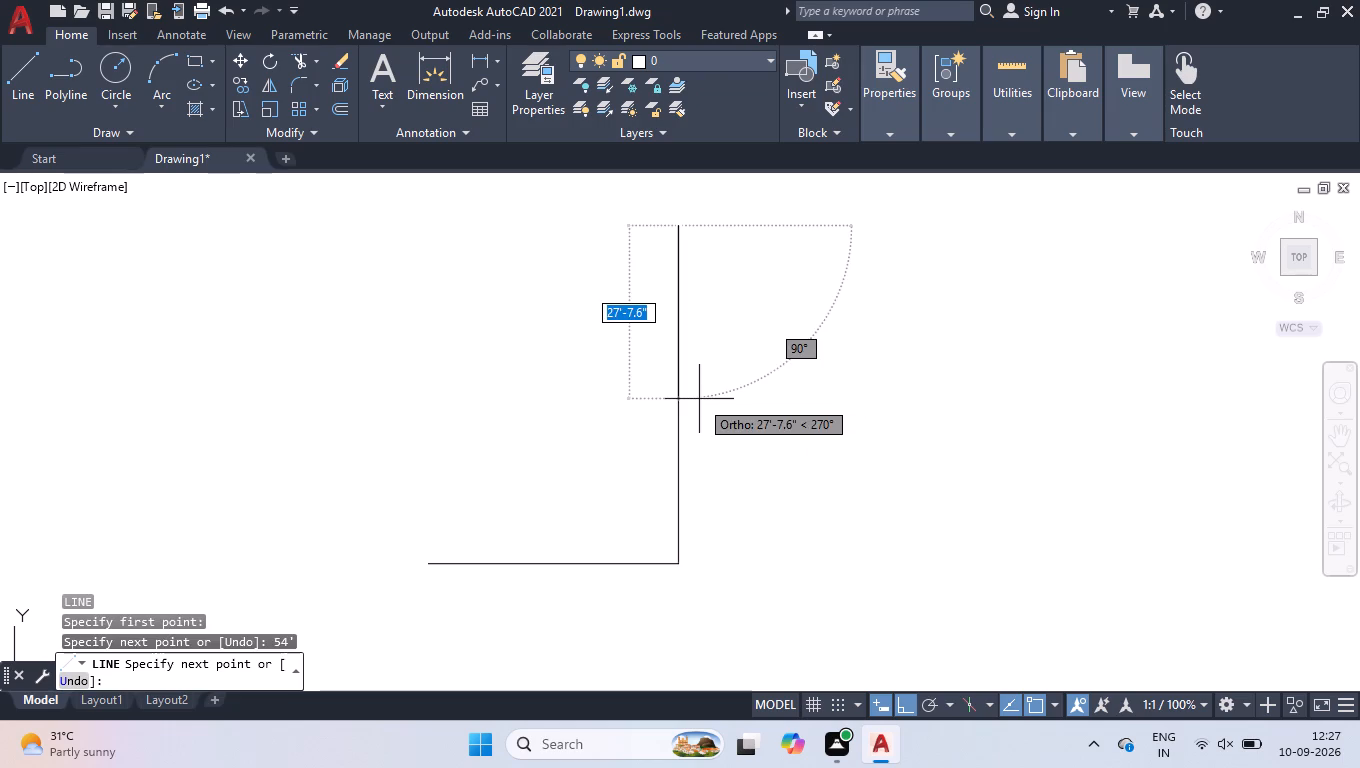
{"action": "type", "text": "40'"}
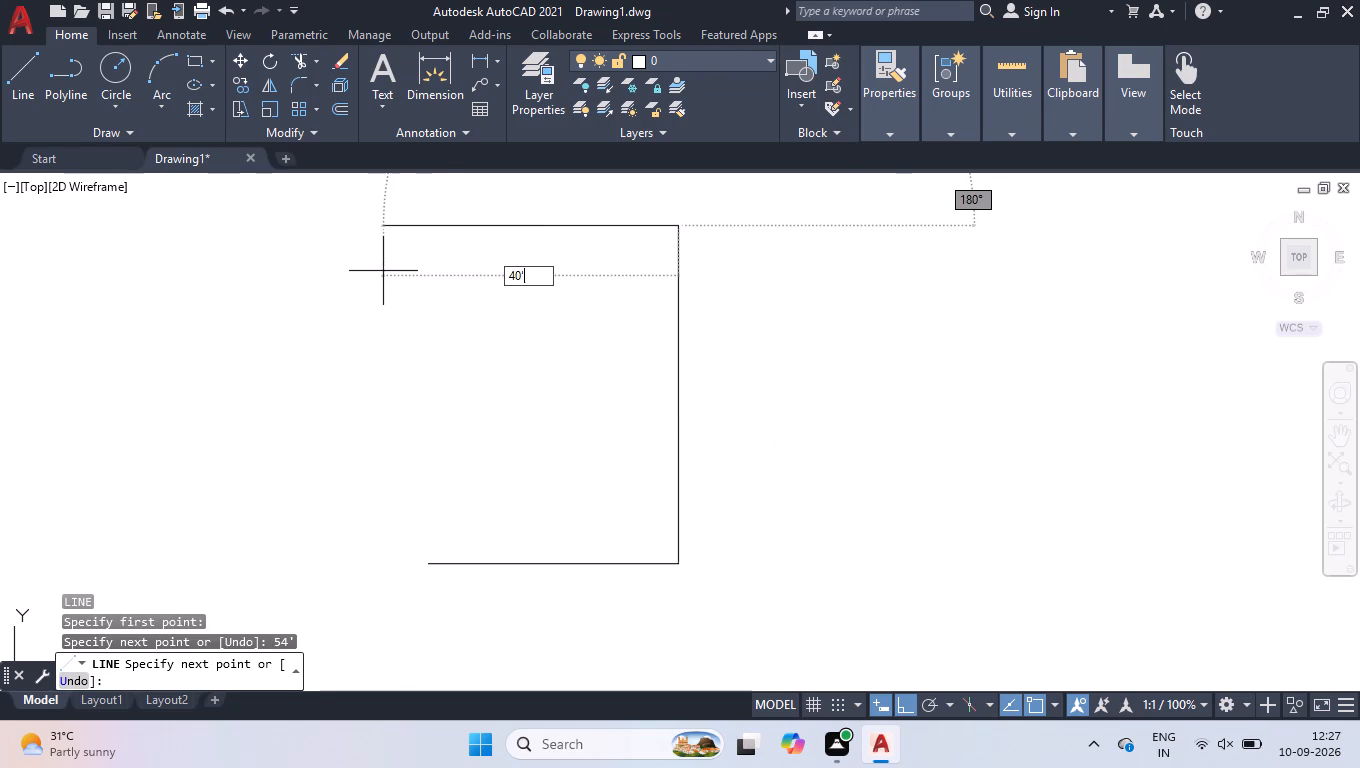
{"action": "key", "text": "Return"}
{"action": "key", "text": "c"}
{"action": "key", "text": "Return"}
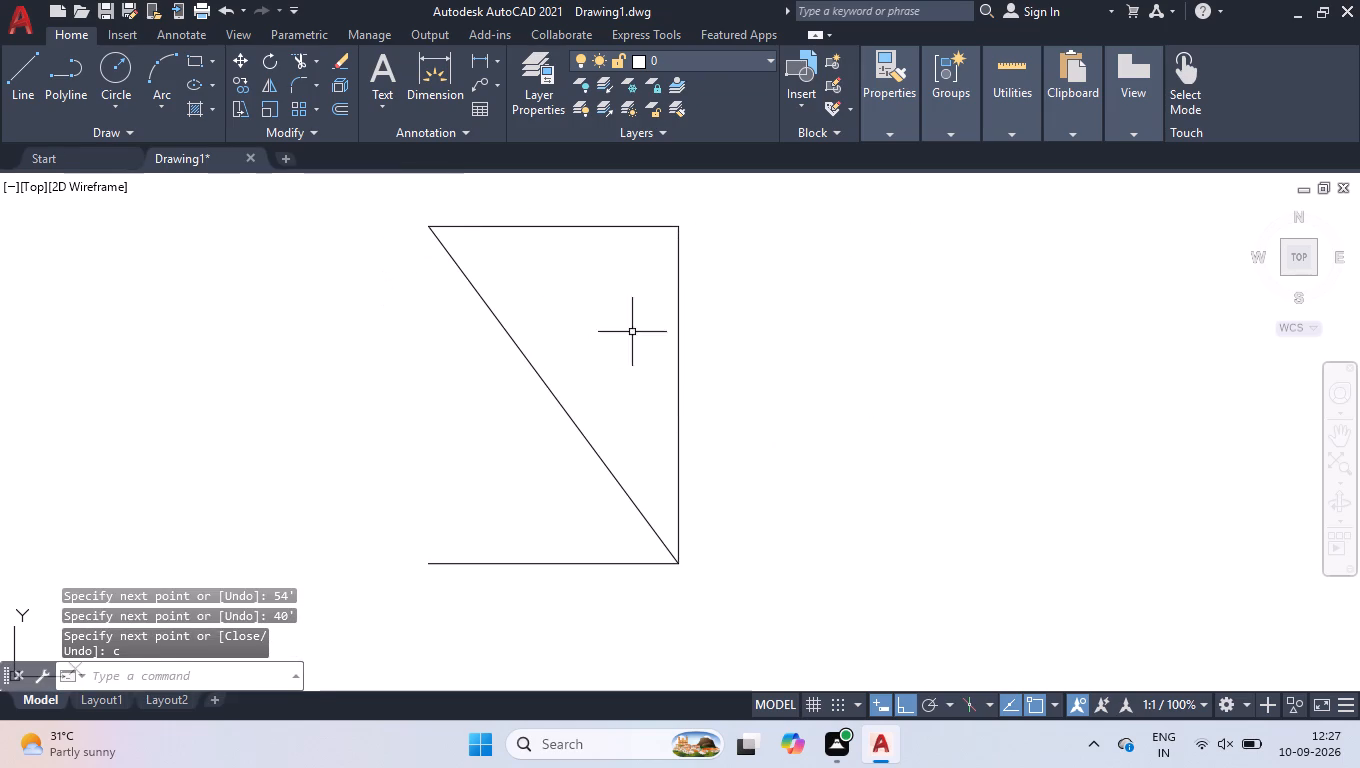
Stretch the diagonal line's lower end to the base line's left end so it forms the rectangle's left side.
{"action": "left_click", "coordinate": [632, 332]}
{"action": "left_click", "coordinate": [486, 514]}
{"action": "scroll", "coordinate": [602, 580], "scroll_direction": "up", "scroll_amount": 1}
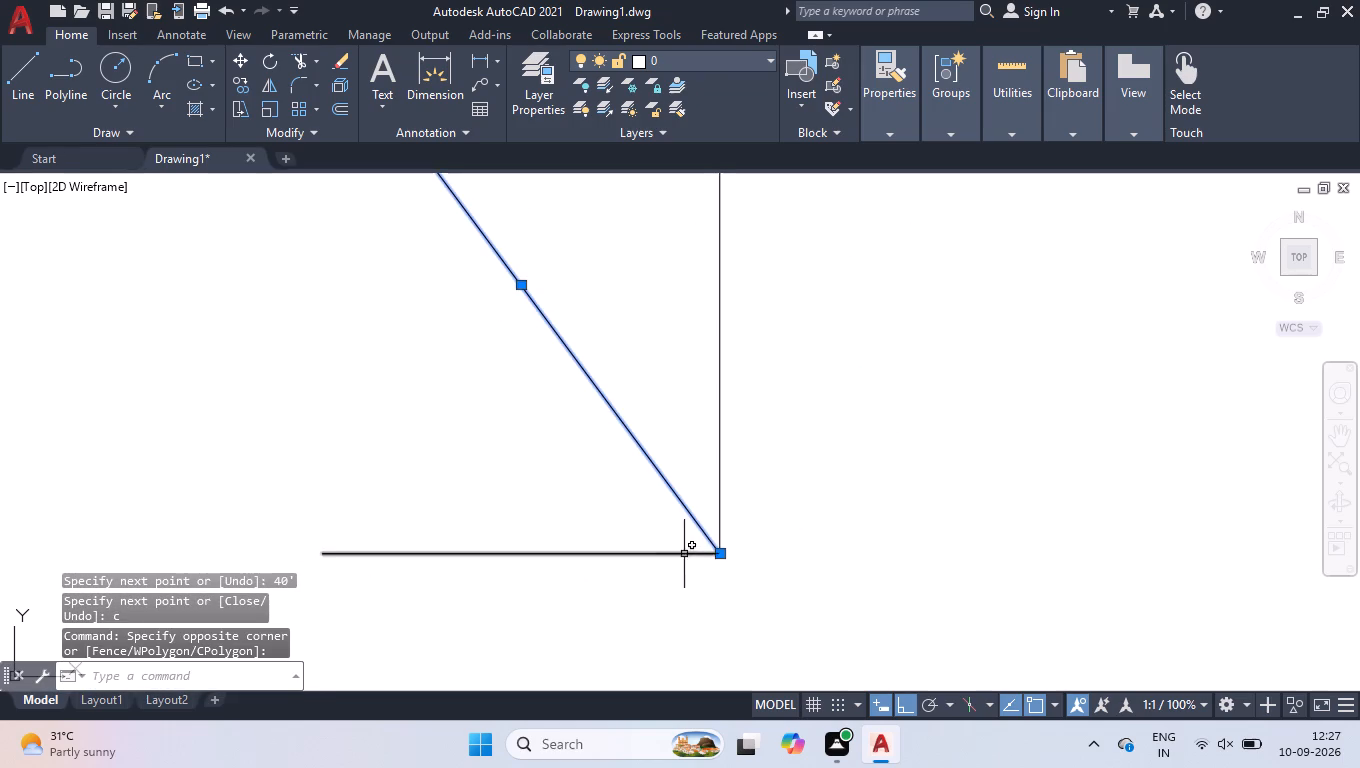
{"action": "left_click", "coordinate": [721, 558]}
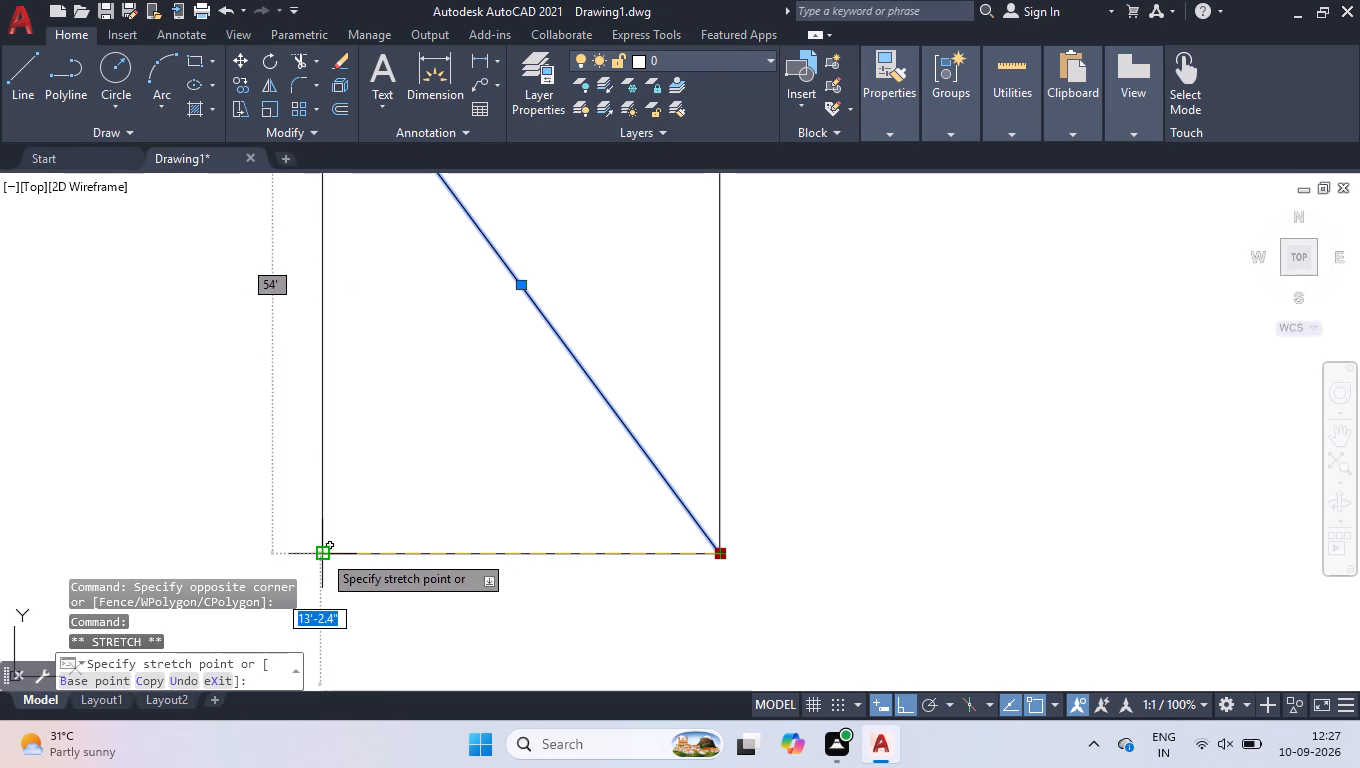
{"action": "left_click", "coordinate": [323, 552]}
{"action": "right_click", "coordinate": [721, 596]}
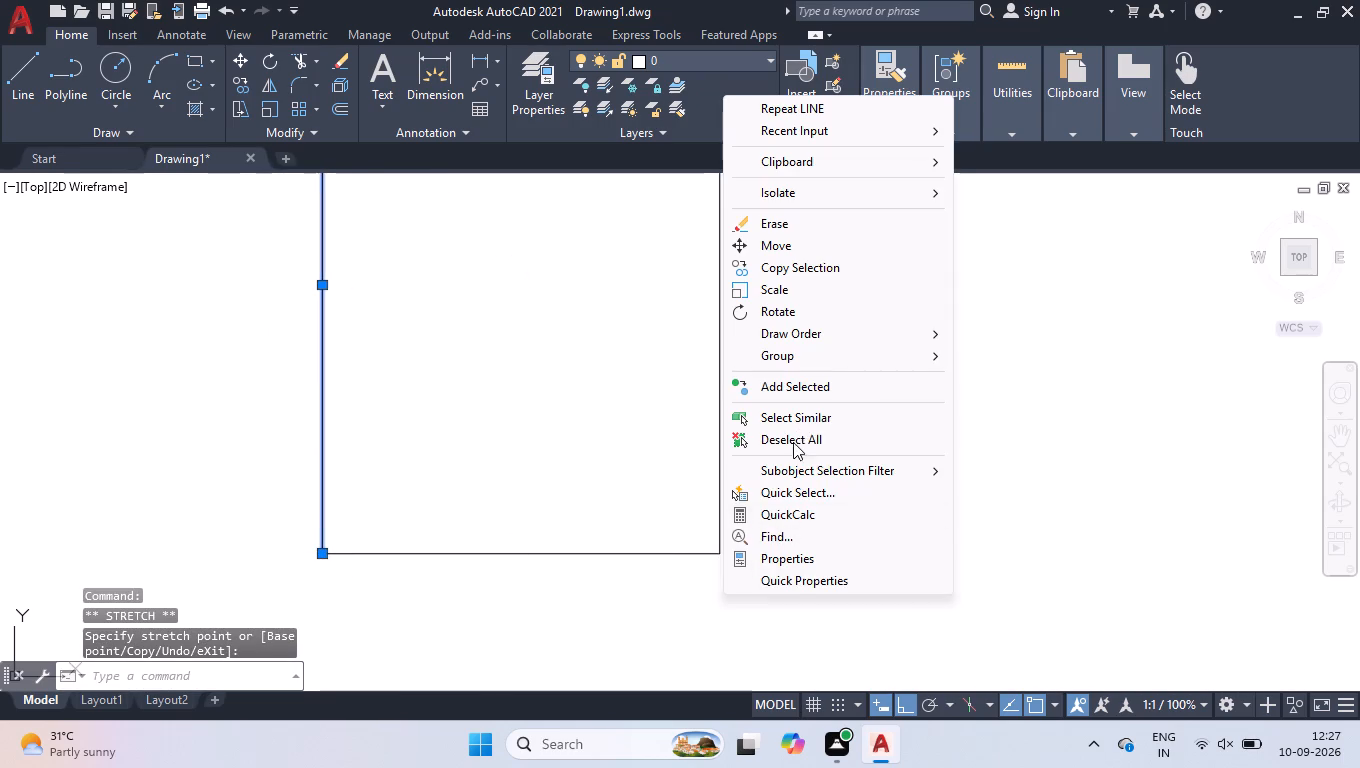
{"action": "left_click", "coordinate": [793, 442]}
Join the four lines of the 40' by 54' rectangle into one polyline.
{"action": "left_click", "coordinate": [1300, 254]}
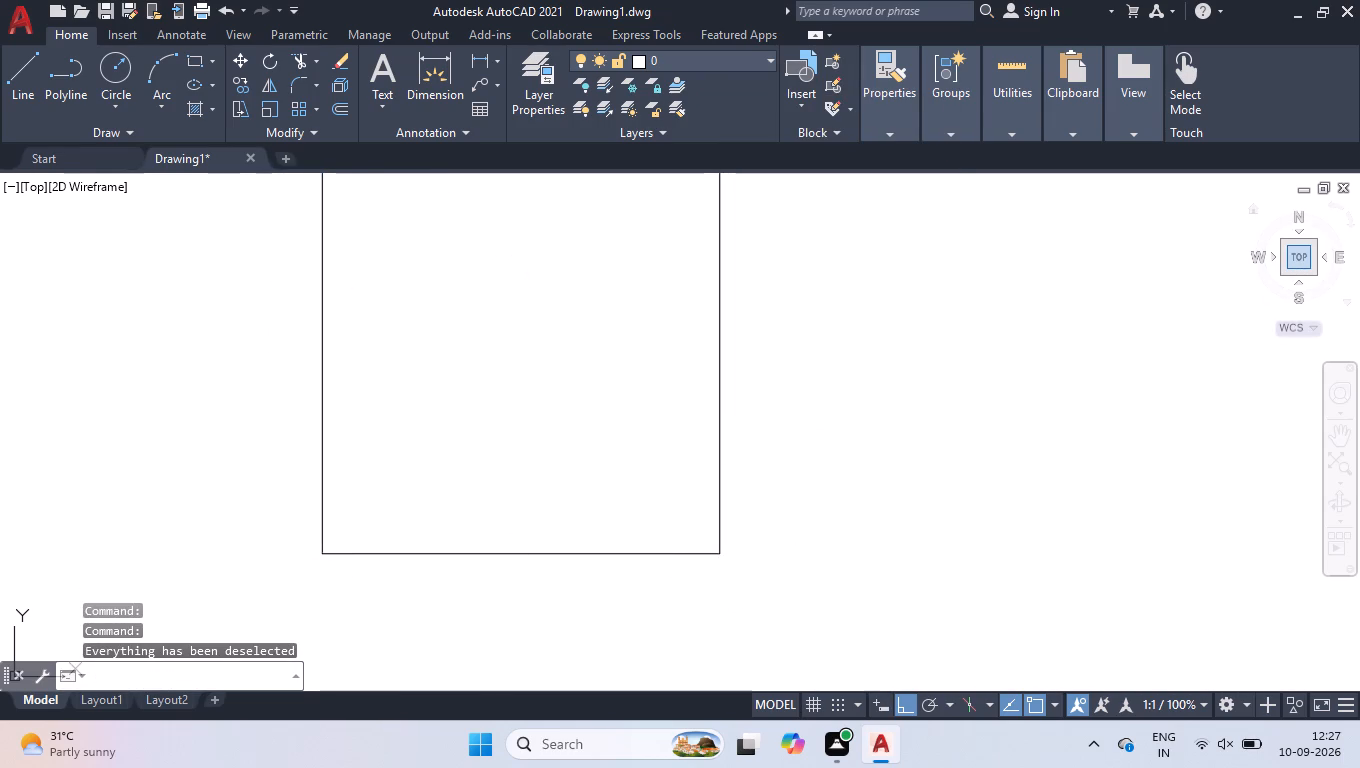
{"action": "left_click", "coordinate": [882, 206]}
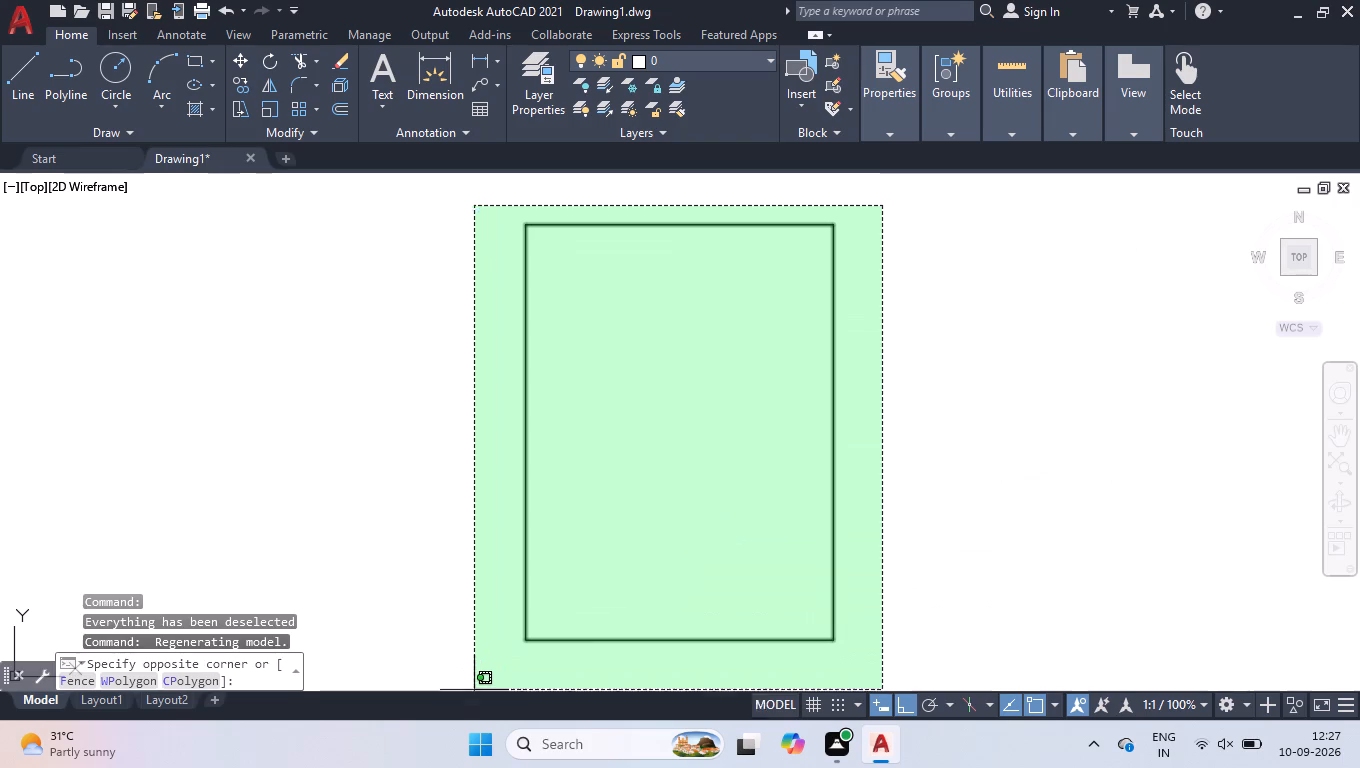
{"action": "left_click", "coordinate": [464, 653]}
{"action": "key", "text": "j"}
{"action": "key", "text": "Return"}
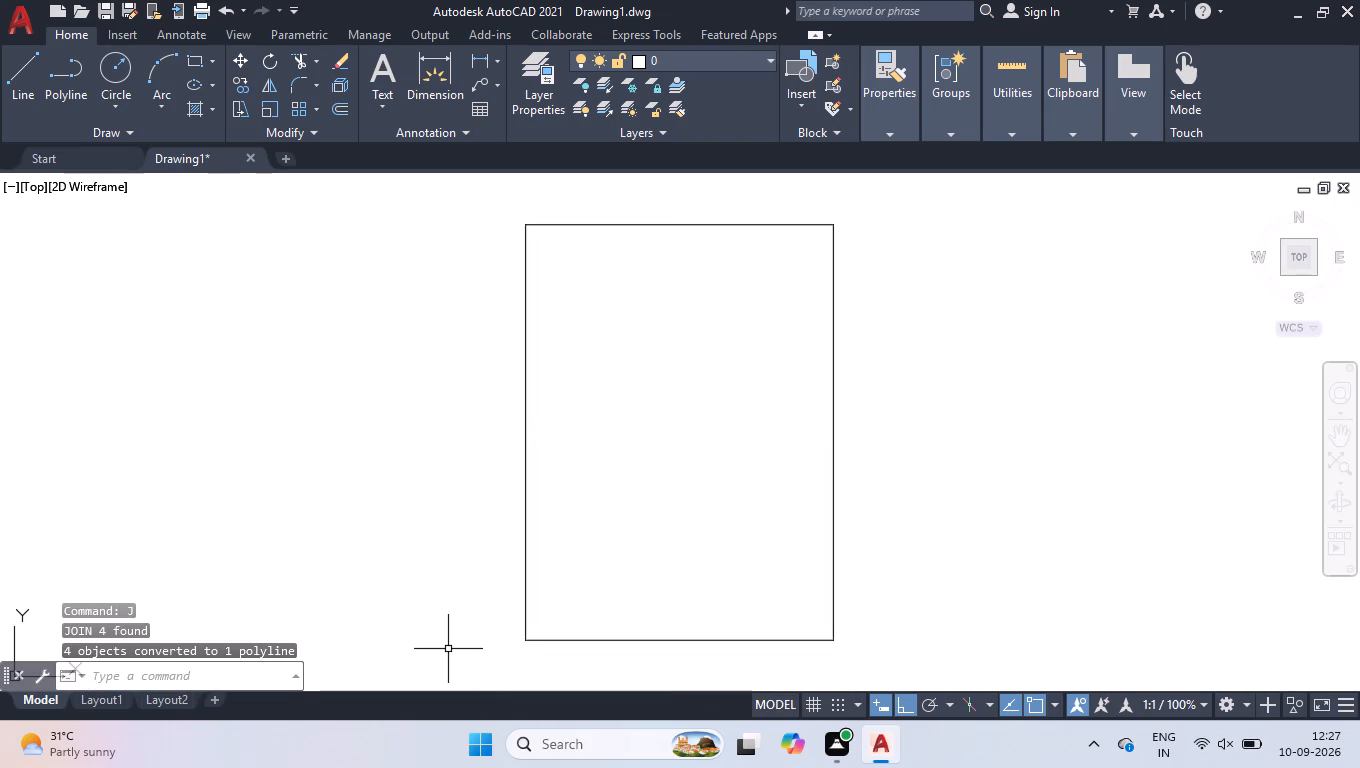
Offset the rectangle 9" inward to form the outer wall thickness.
{"action": "type", "text": "off"}
{"action": "key", "text": "Return"}
{"action": "key", "text": "9"}
{"action": "key", "text": "Return"}
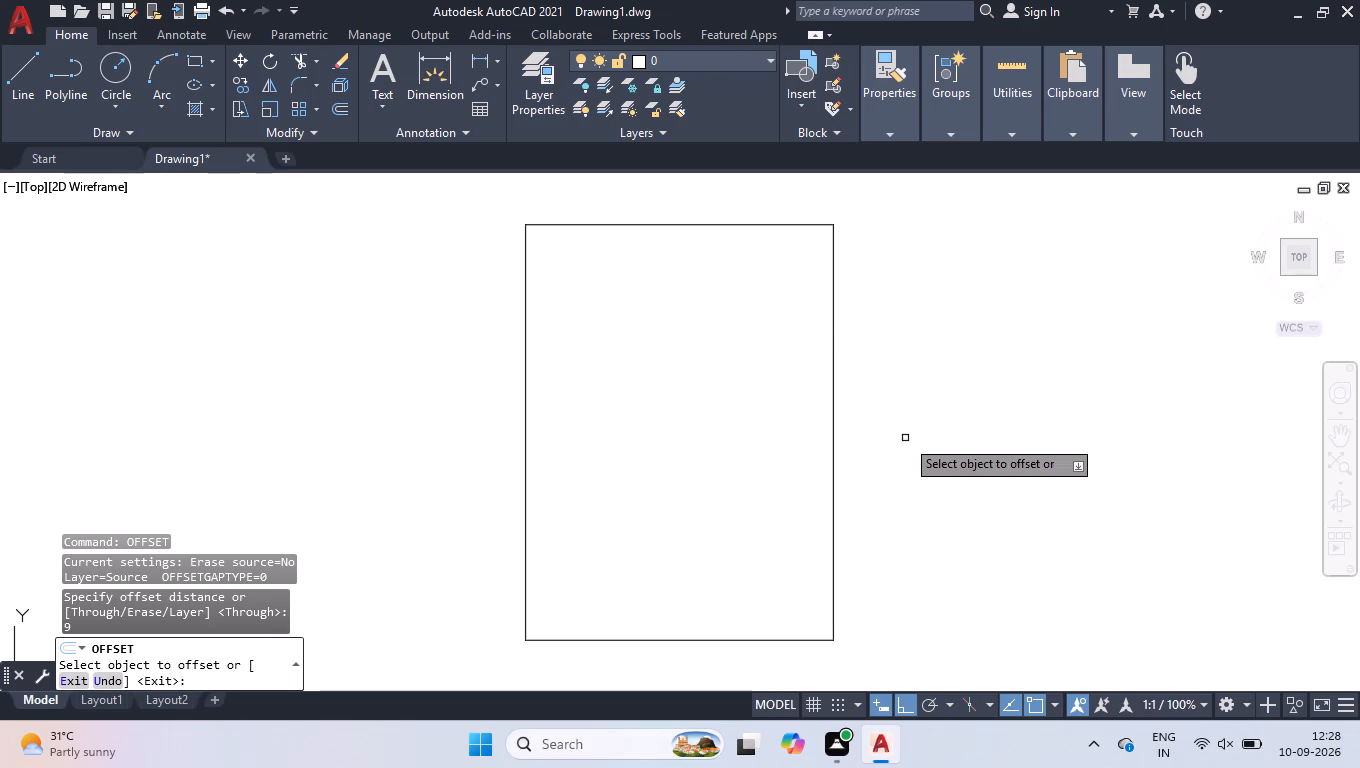
{"action": "left_click", "coordinate": [831, 437]}
{"action": "left_click", "coordinate": [811, 441]}
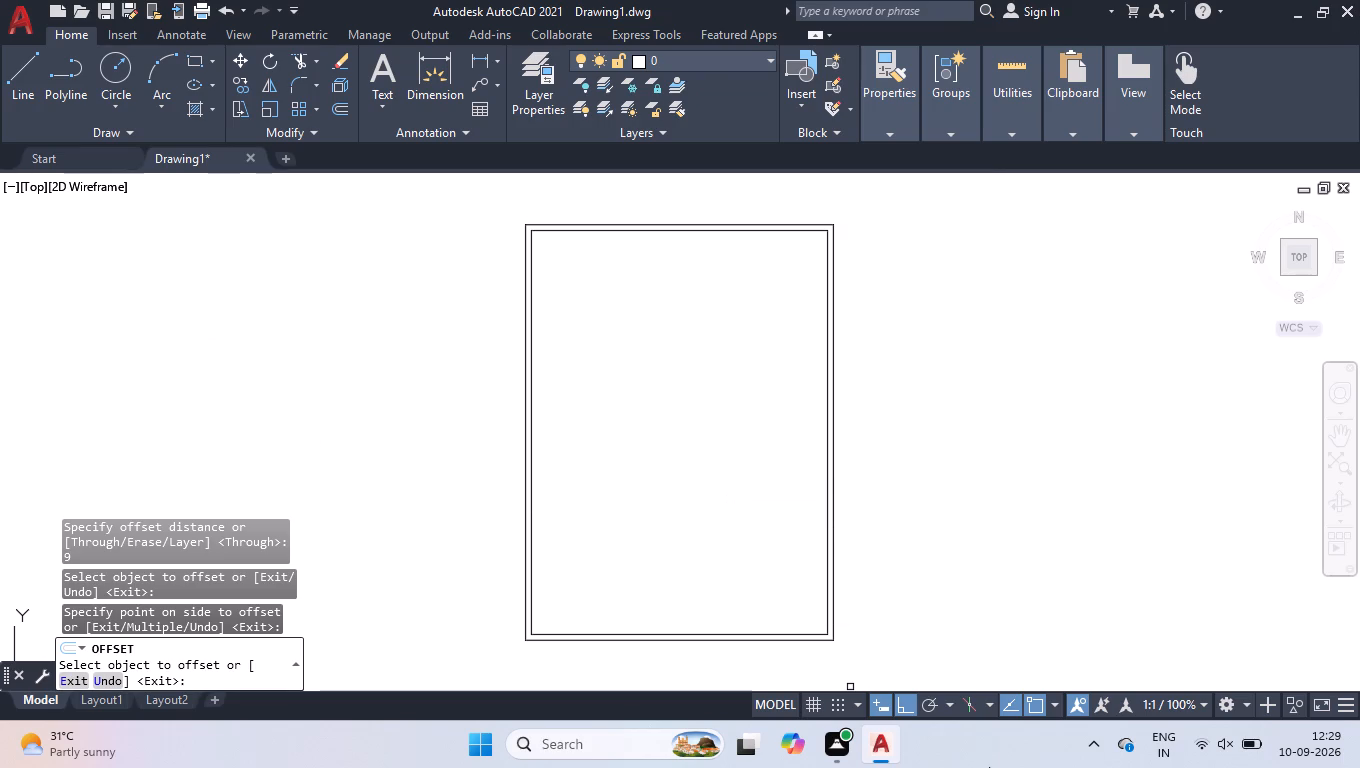
{"action": "key", "text": "space"}
Explode the outer and inner wall rectangles into separate lines.
{"action": "left_click_drag", "start_coordinate": [870, 326], "coordinate": [854, 369]}
{"action": "left_click", "coordinate": [754, 481]}
{"action": "type", "text": "explode"}
{"action": "key", "text": "Return"}
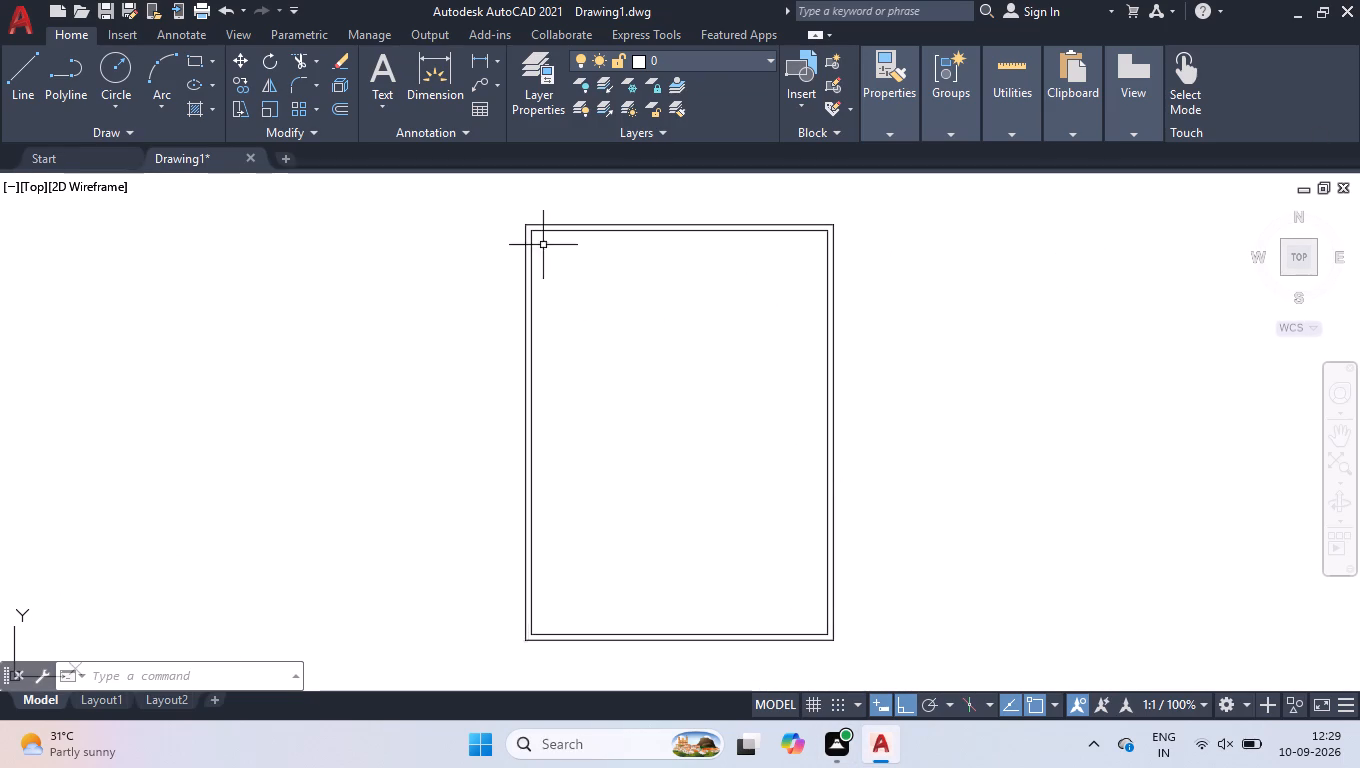
Offset the inner line of the top wall 11' downward to place the first interior wall line.
{"action": "scroll", "coordinate": [543, 245], "scroll_direction": "up", "scroll_amount": 1}
{"action": "scroll", "coordinate": [654, 209], "scroll_direction": "up", "scroll_amount": 2}
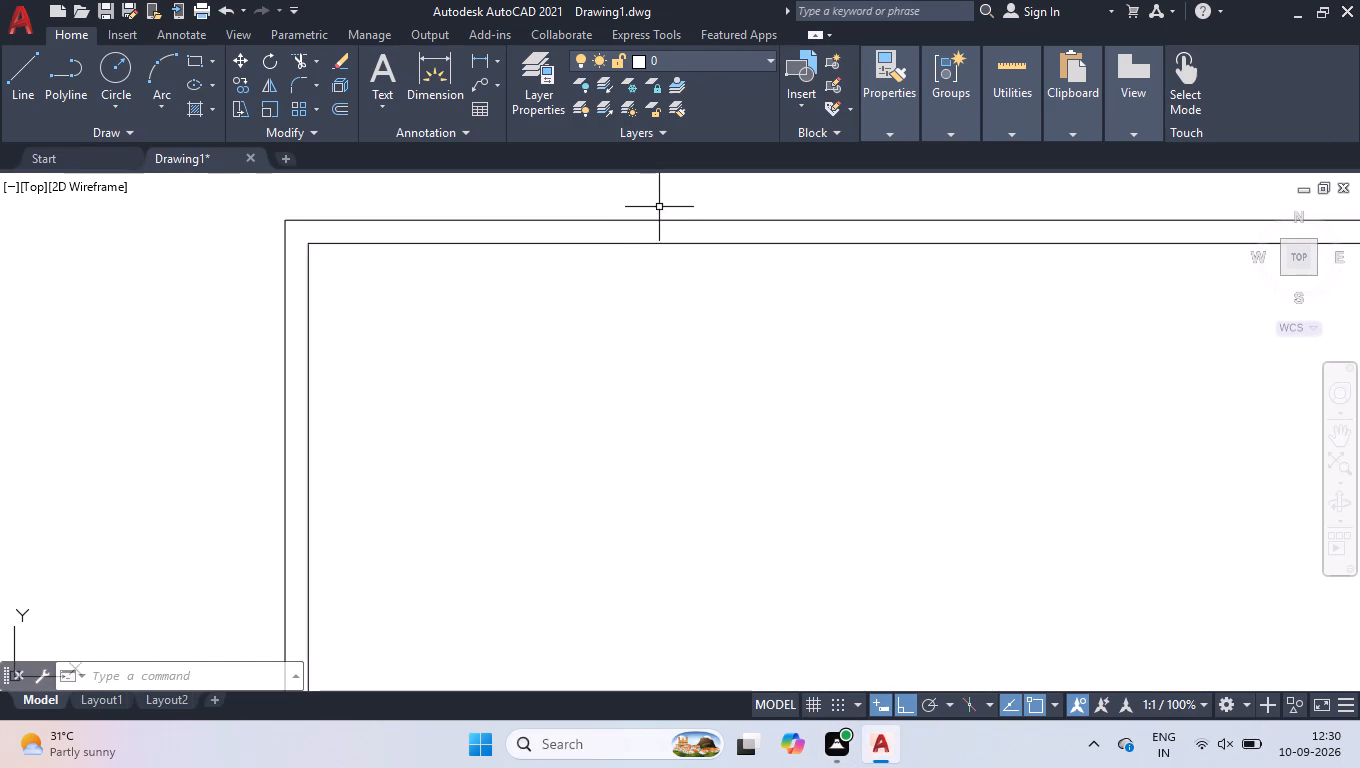
{"action": "scroll", "coordinate": [672, 229], "scroll_direction": "down", "scroll_amount": 2}
{"action": "scroll", "coordinate": [887, 208], "scroll_direction": "up", "scroll_amount": 1}
{"action": "type", "text": "off"}
{"action": "key", "text": "Return"}
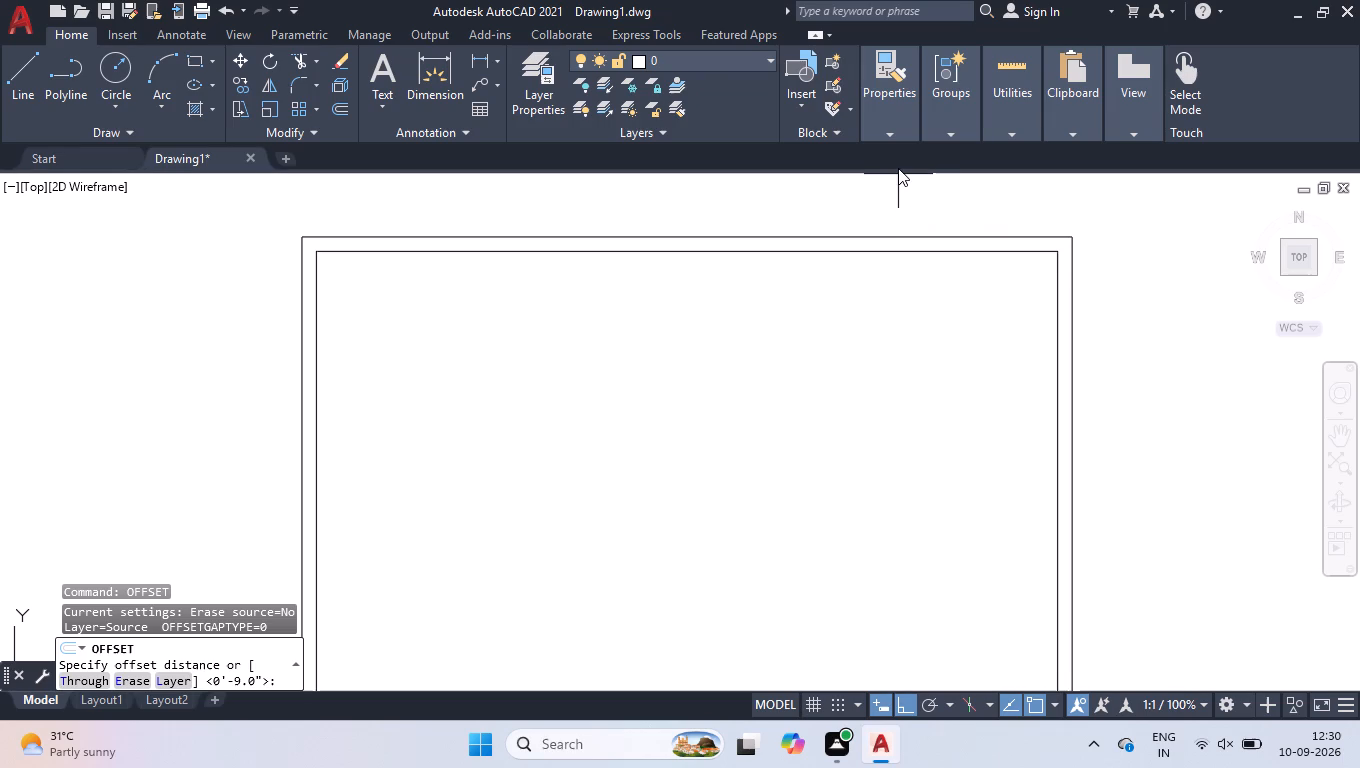
{"action": "type", "text": "11'"}
{"action": "key", "text": "Return"}
{"action": "left_click", "coordinate": [802, 253]}
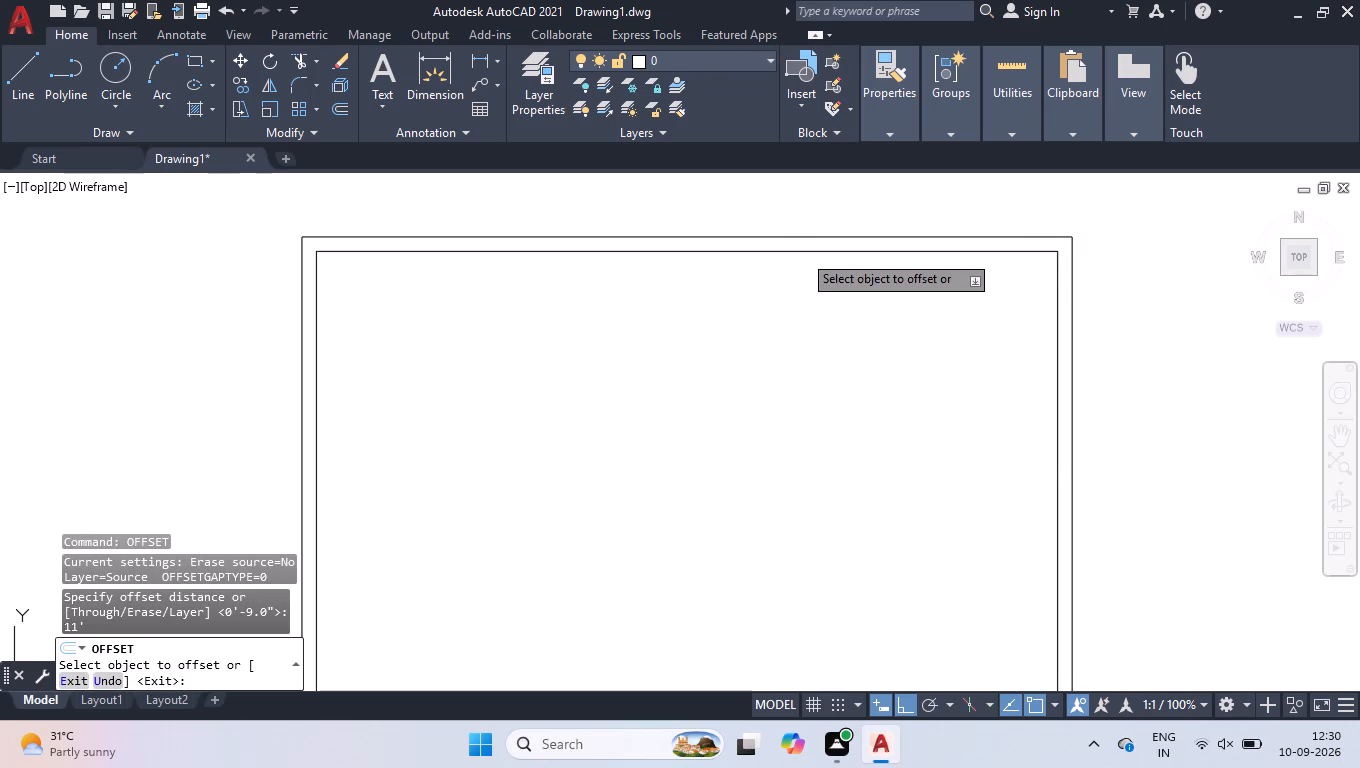
{"action": "left_click", "coordinate": [781, 340]}
Offset the new interior wall line 4.5" downward to give the horizontal wall its thickness.
{"action": "scroll", "coordinate": [863, 352], "scroll_direction": "down", "scroll_amount": 1}
{"action": "scroll", "coordinate": [777, 506], "scroll_direction": "up", "scroll_amount": 1}
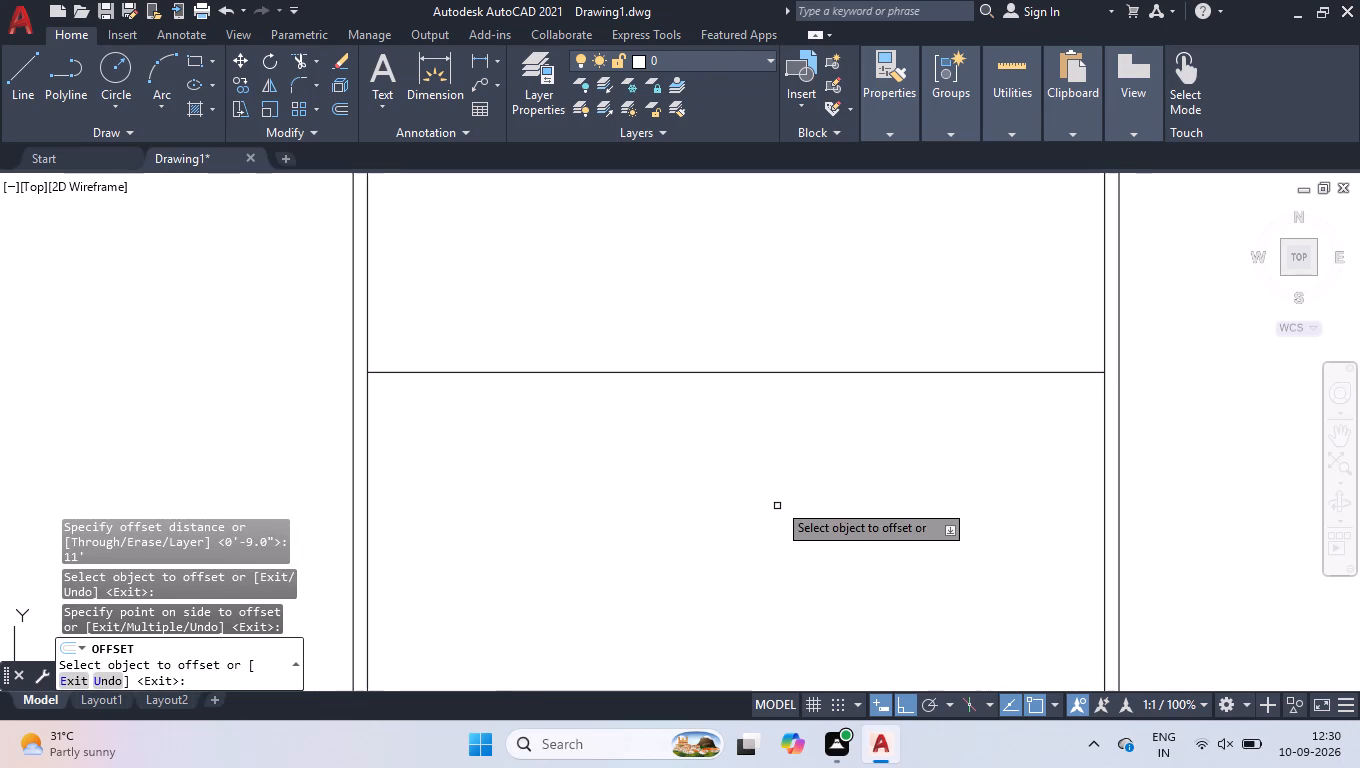
{"action": "left_click", "coordinate": [835, 371]}
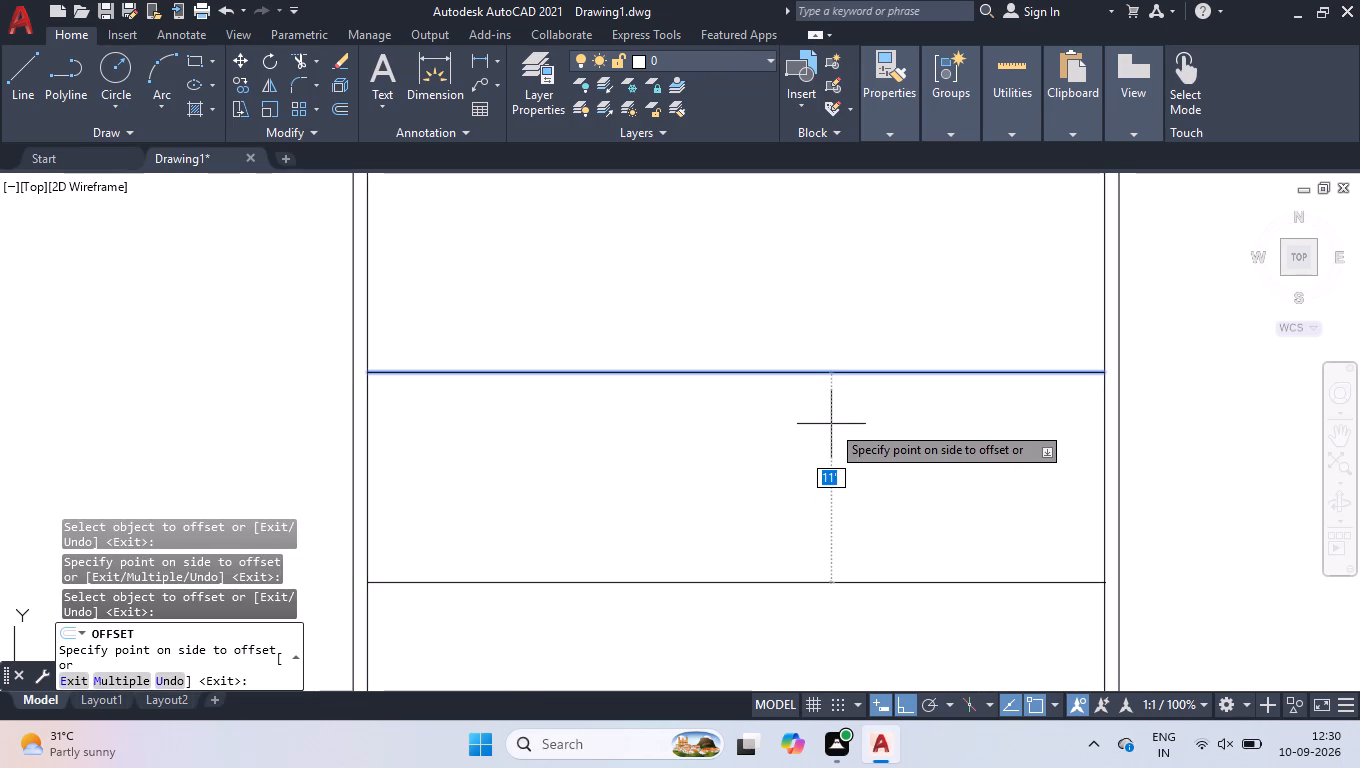
{"action": "type", "text": "4.5"}
{"action": "key", "text": "Return"}
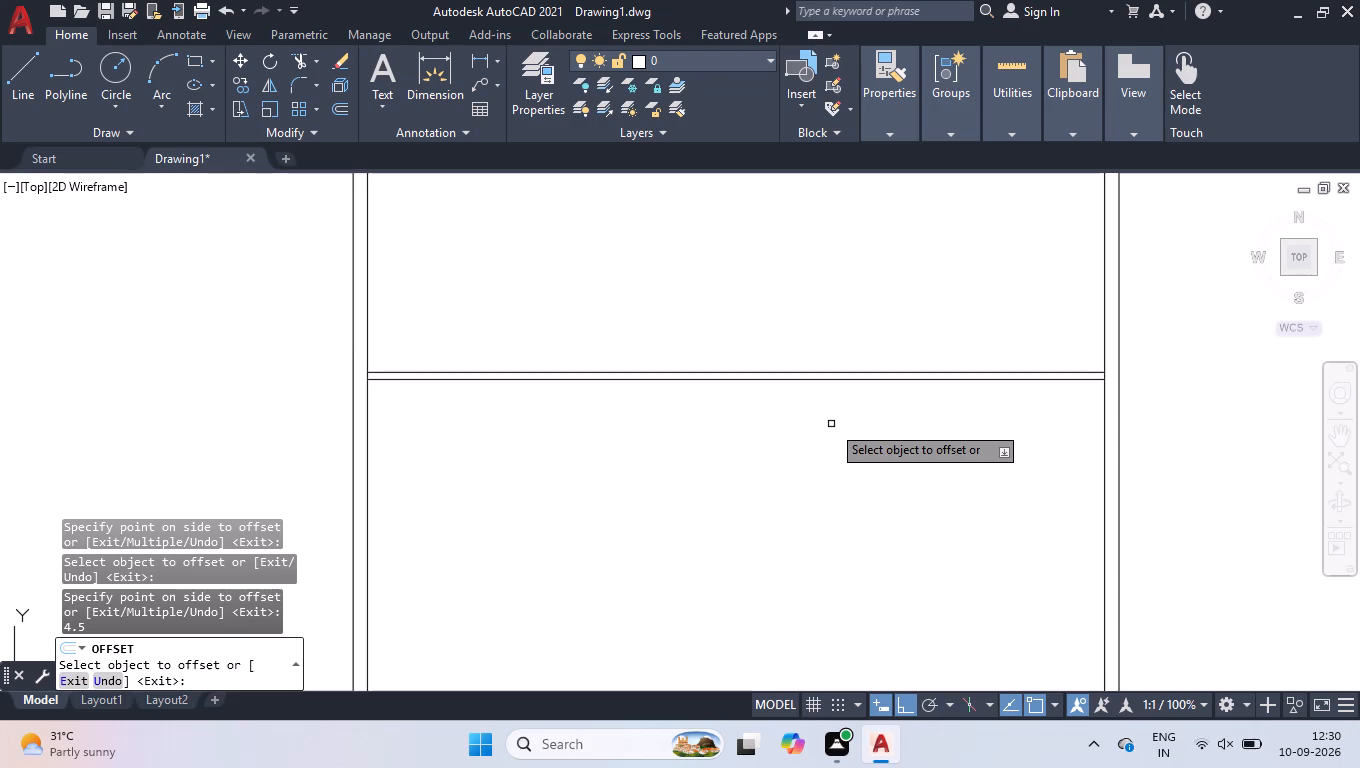
{"action": "key", "text": "Return"}
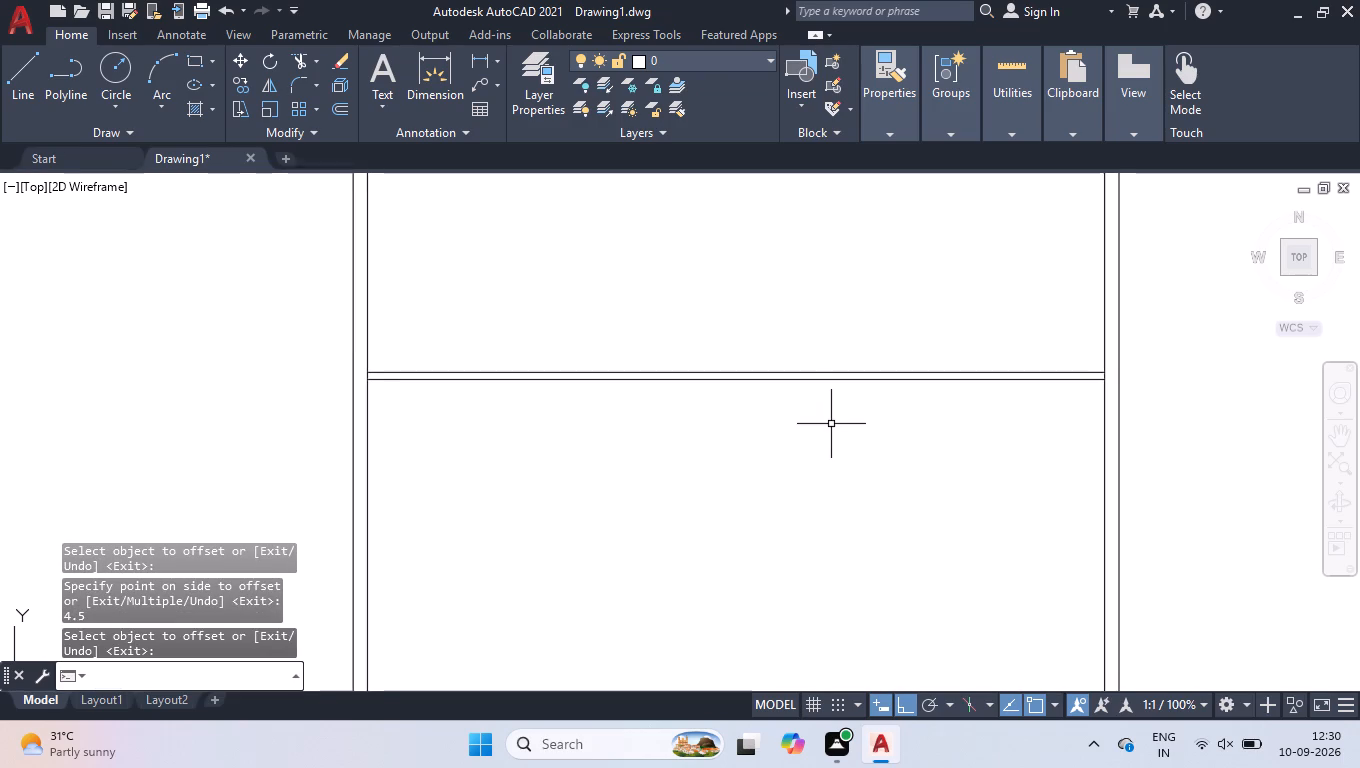
{"action": "scroll", "coordinate": [829, 429], "scroll_direction": "down", "scroll_amount": 2}
{"action": "scroll", "coordinate": [782, 320], "scroll_direction": "up", "scroll_amount": 2}
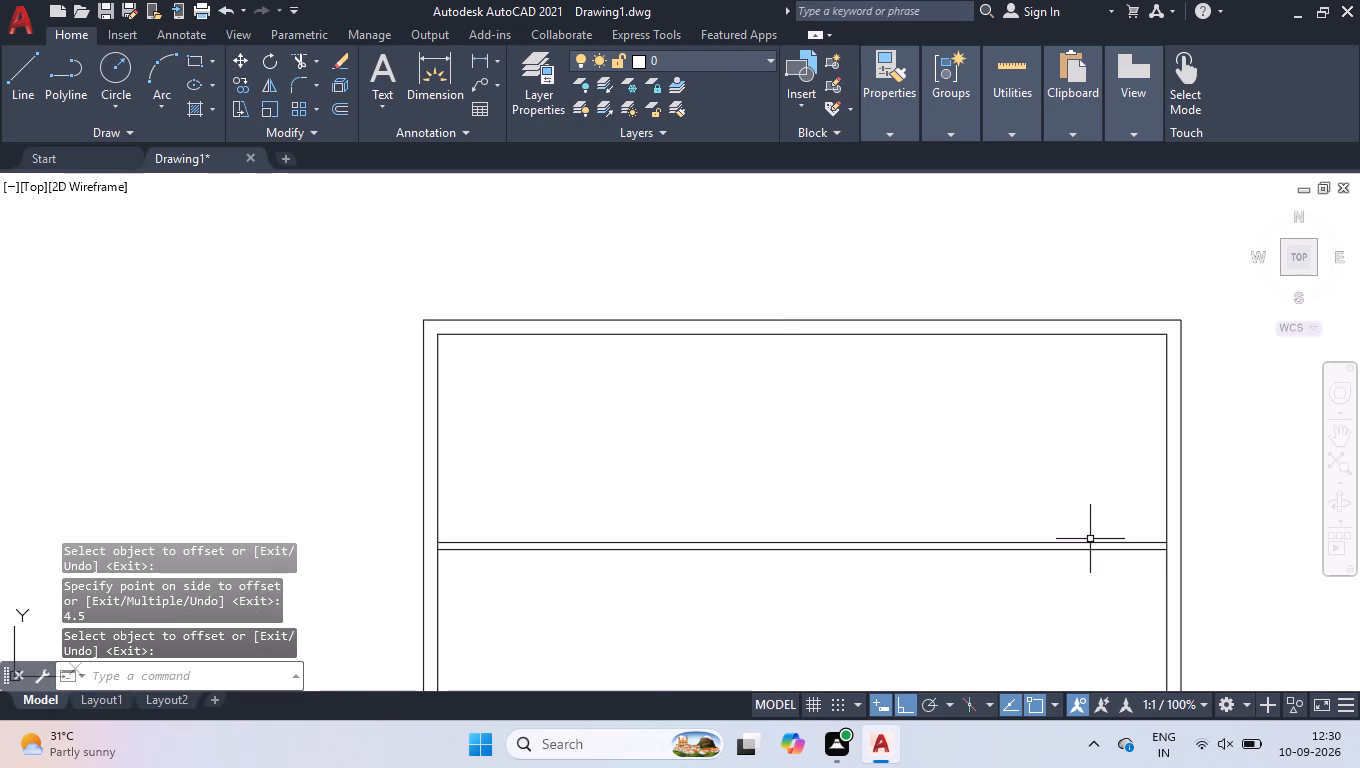
Hide the command line window.
{"action": "type", "text": "tr"}
{"action": "key", "text": "Return"}
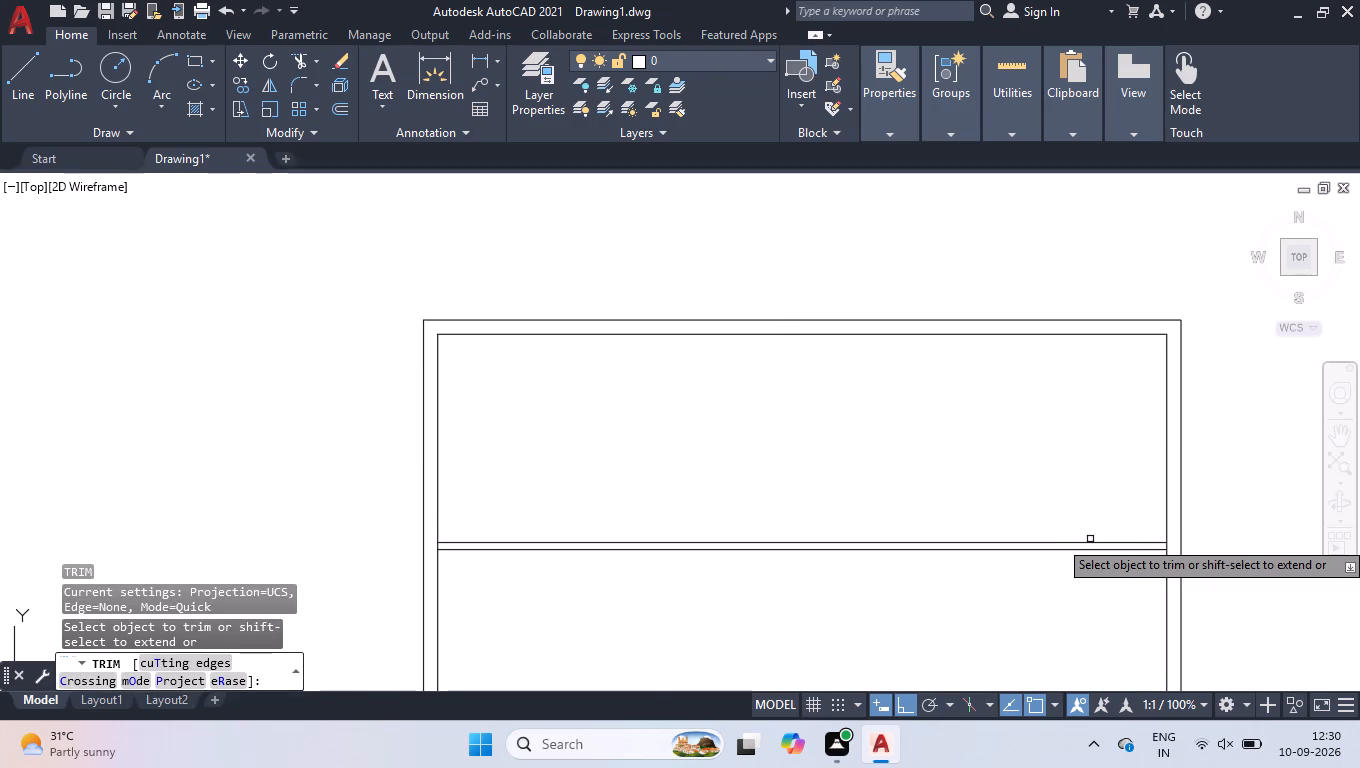
{"action": "key", "text": "ctrl+9"}
{"action": "key", "text": "Return"}
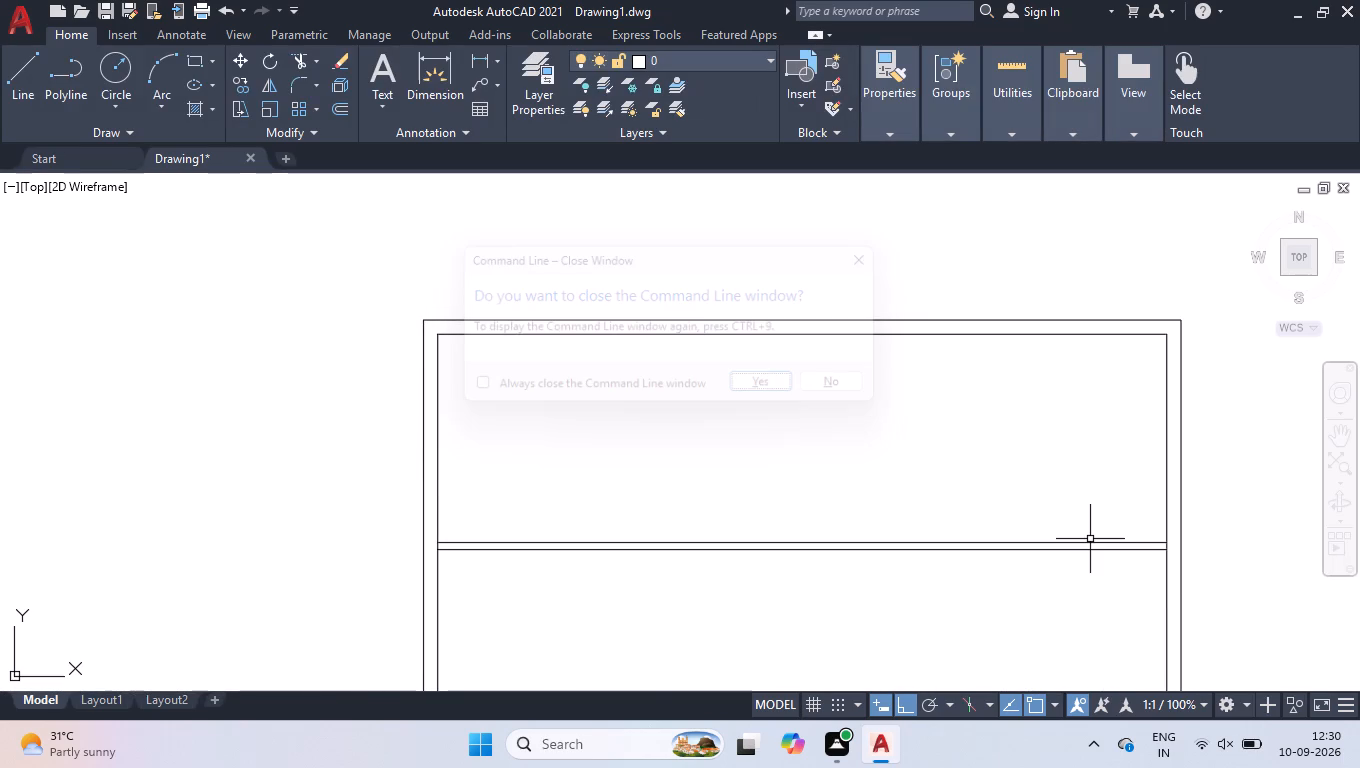
Trim the inner lines of both side walls across the 4.5" horizontal interior wall to open its junctions.
{"action": "type", "text": "tr"}
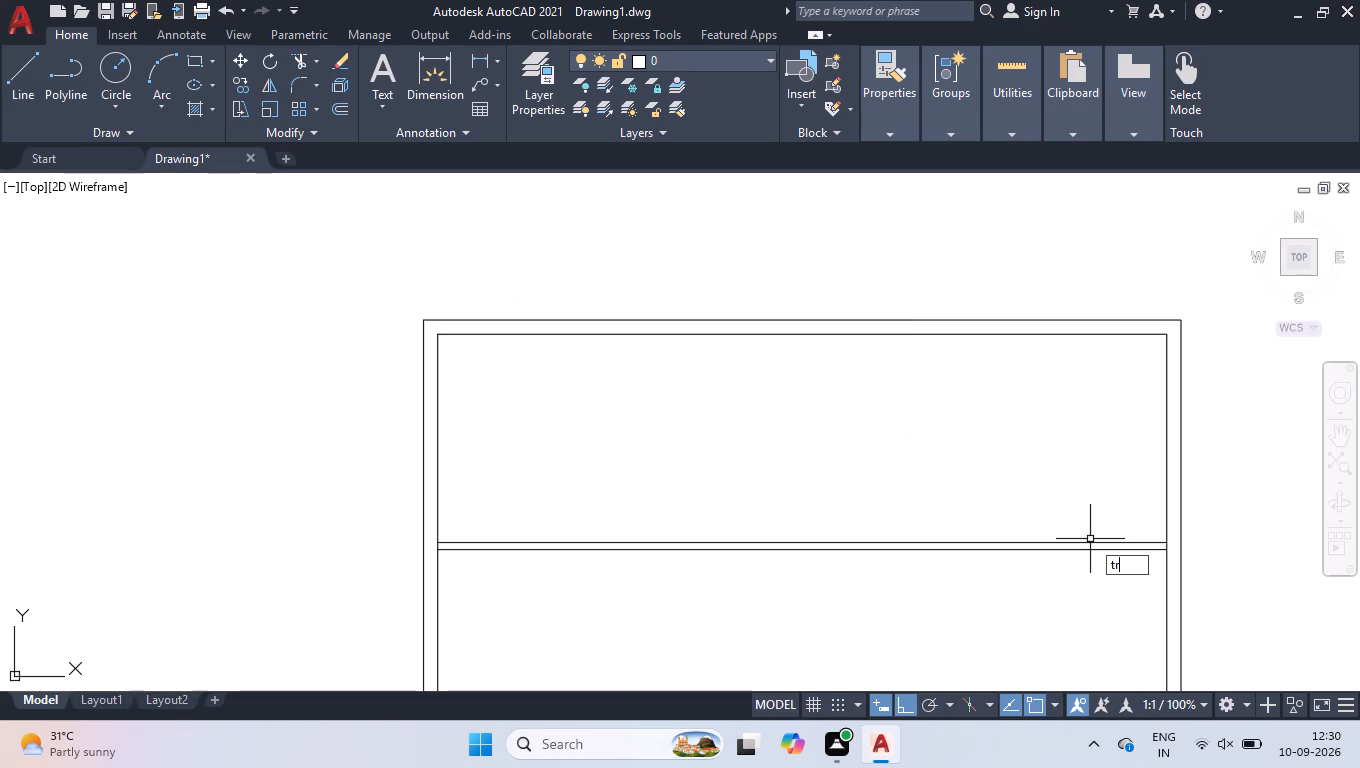
{"action": "key", "text": "Return"}
{"action": "scroll", "coordinate": [1135, 565], "scroll_direction": "up", "scroll_amount": 1}
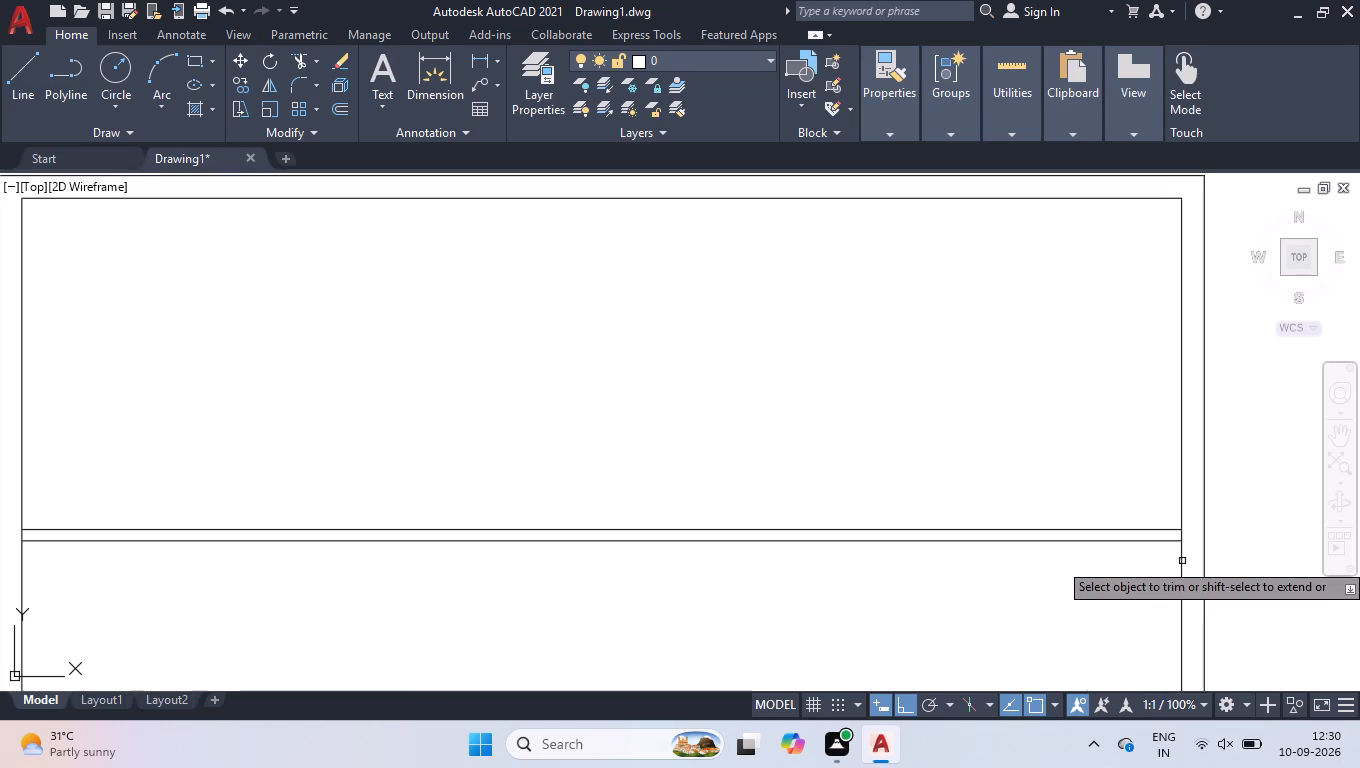
{"action": "left_click", "coordinate": [1191, 535]}
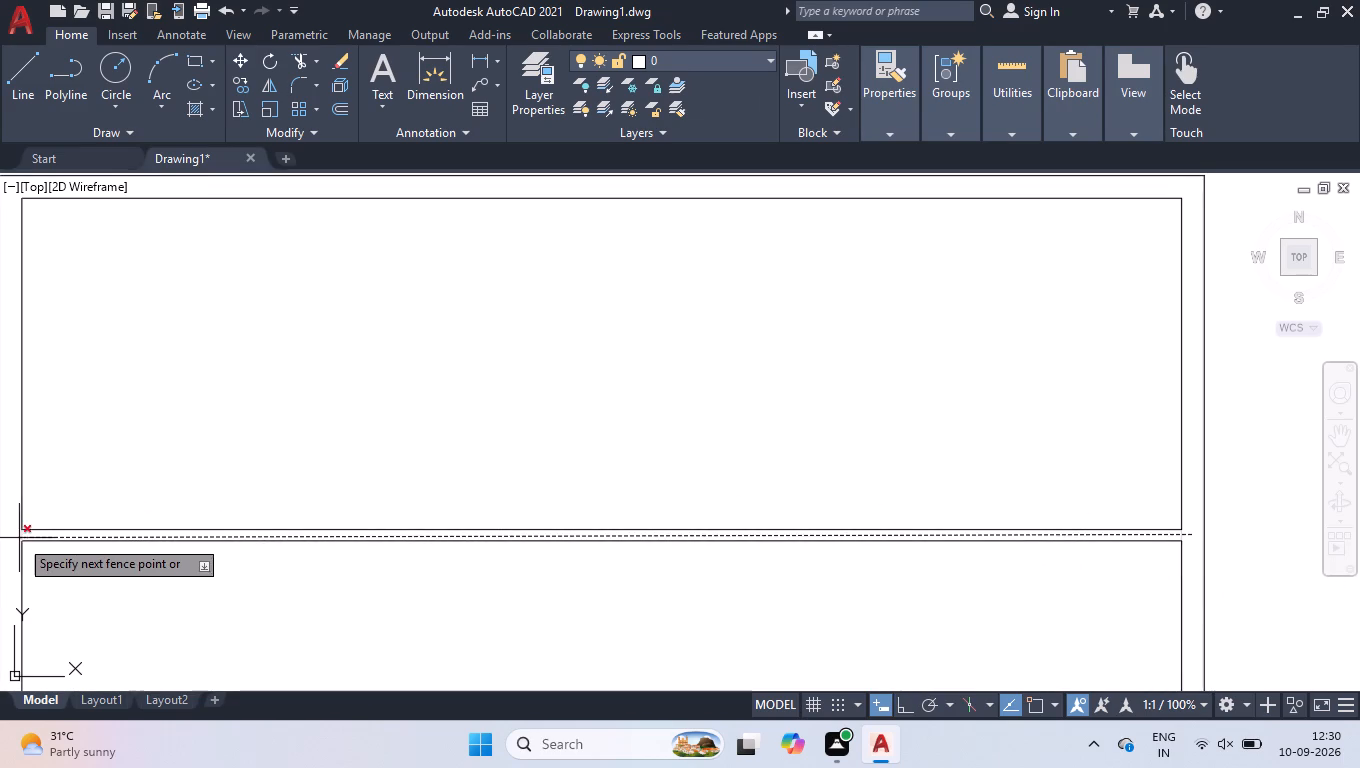
{"action": "scroll", "coordinate": [8, 538], "scroll_direction": "down", "scroll_amount": 2}
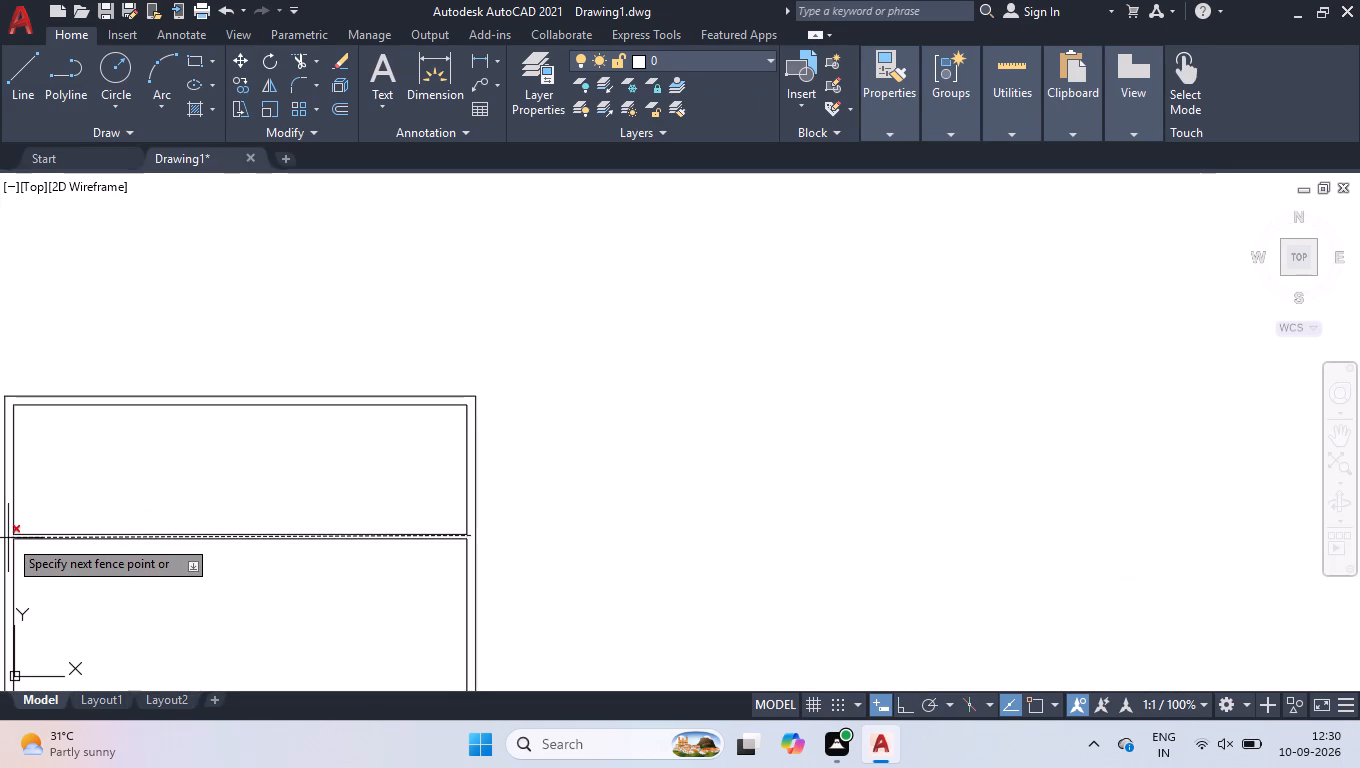
{"action": "left_click", "coordinate": [8, 538]}
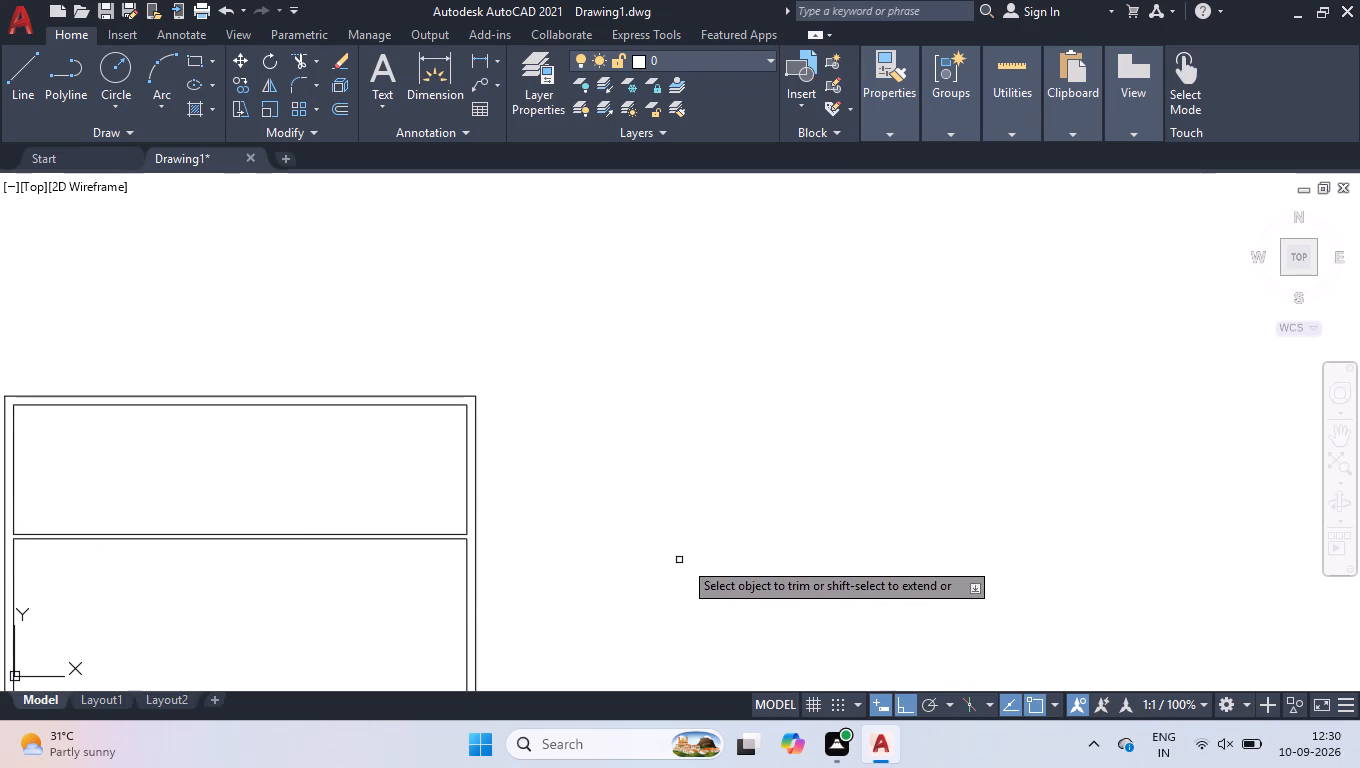
{"action": "key", "text": "space"}
Offset the left wall's inner line 12' to the right, then 4.5" more, to form the first vertical partition in the top row.
{"action": "scroll", "coordinate": [805, 549], "scroll_direction": "down", "scroll_amount": 1}
{"action": "scroll", "coordinate": [300, 570], "scroll_direction": "up", "scroll_amount": 2}
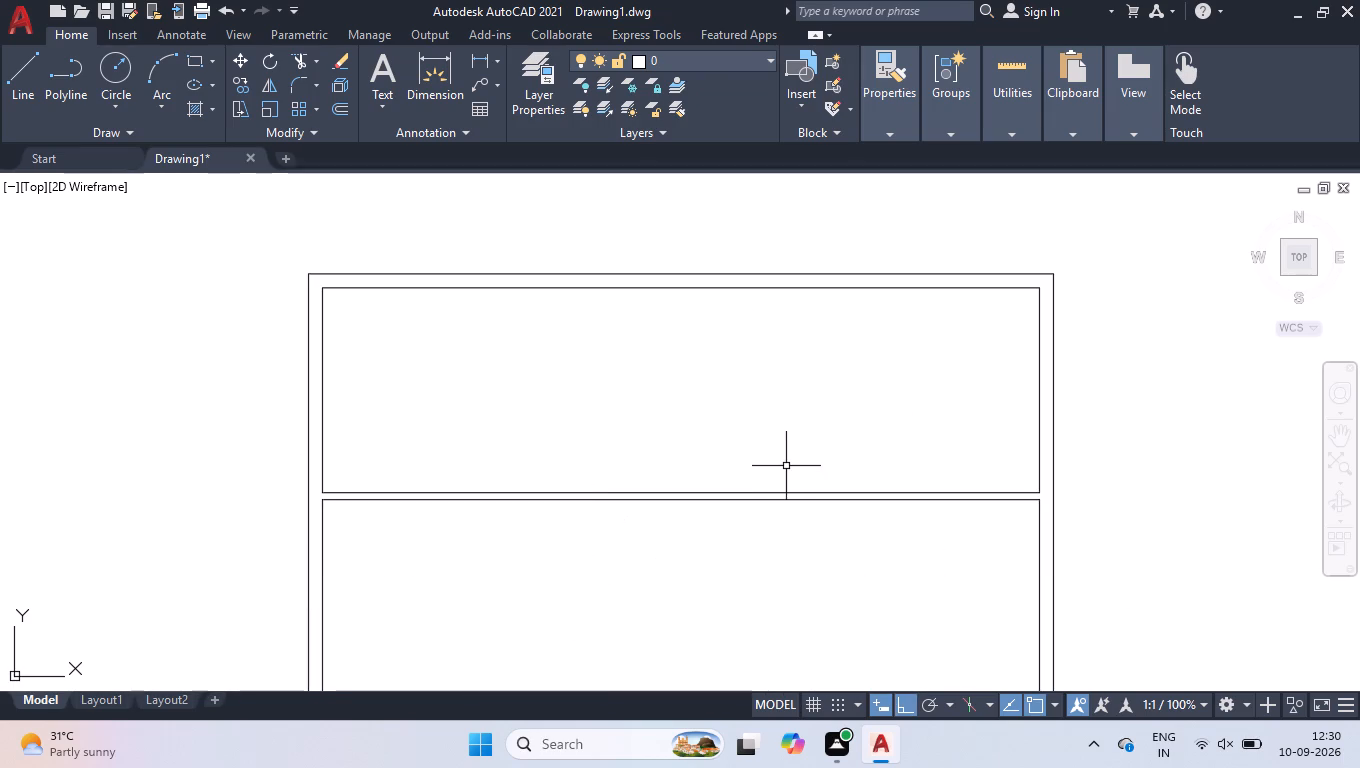
{"action": "key", "text": "o"}
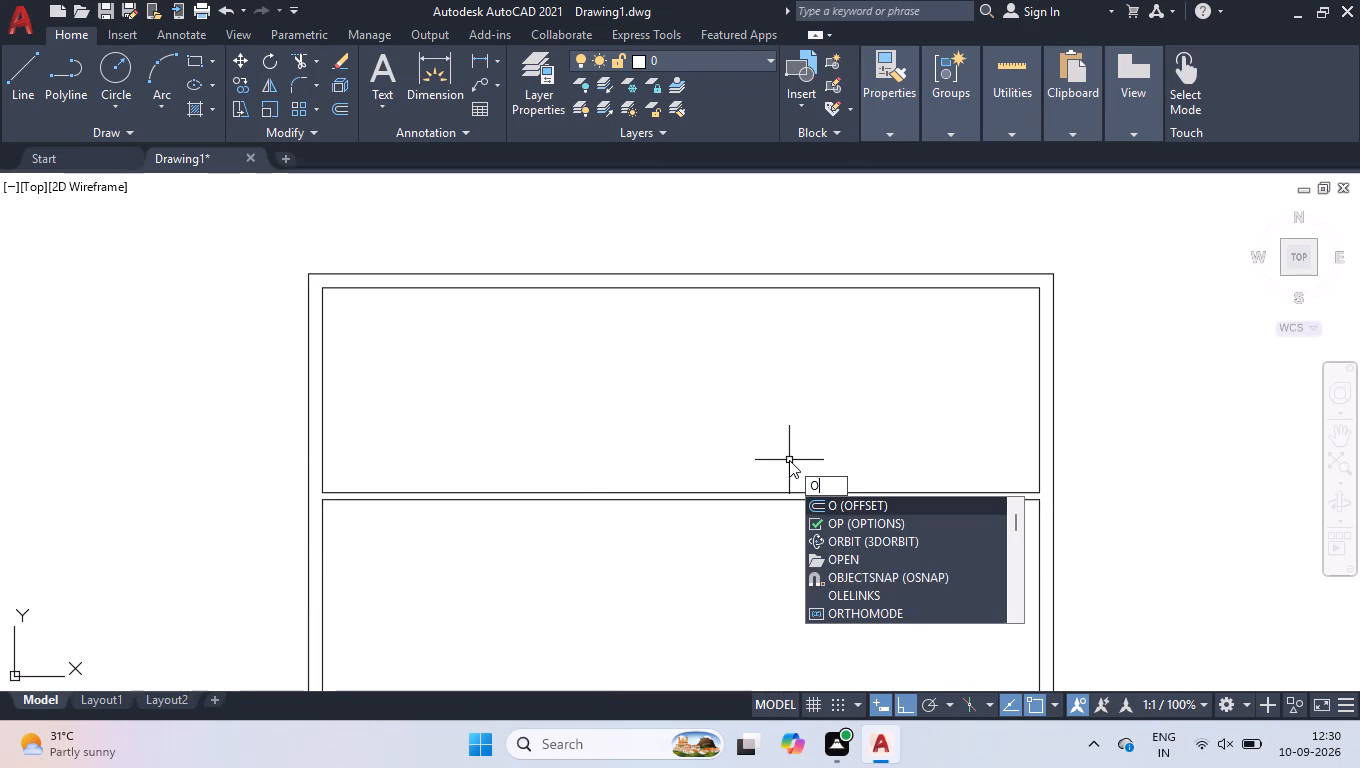
{"action": "type", "text": "ff"}
{"action": "key", "text": "Return"}
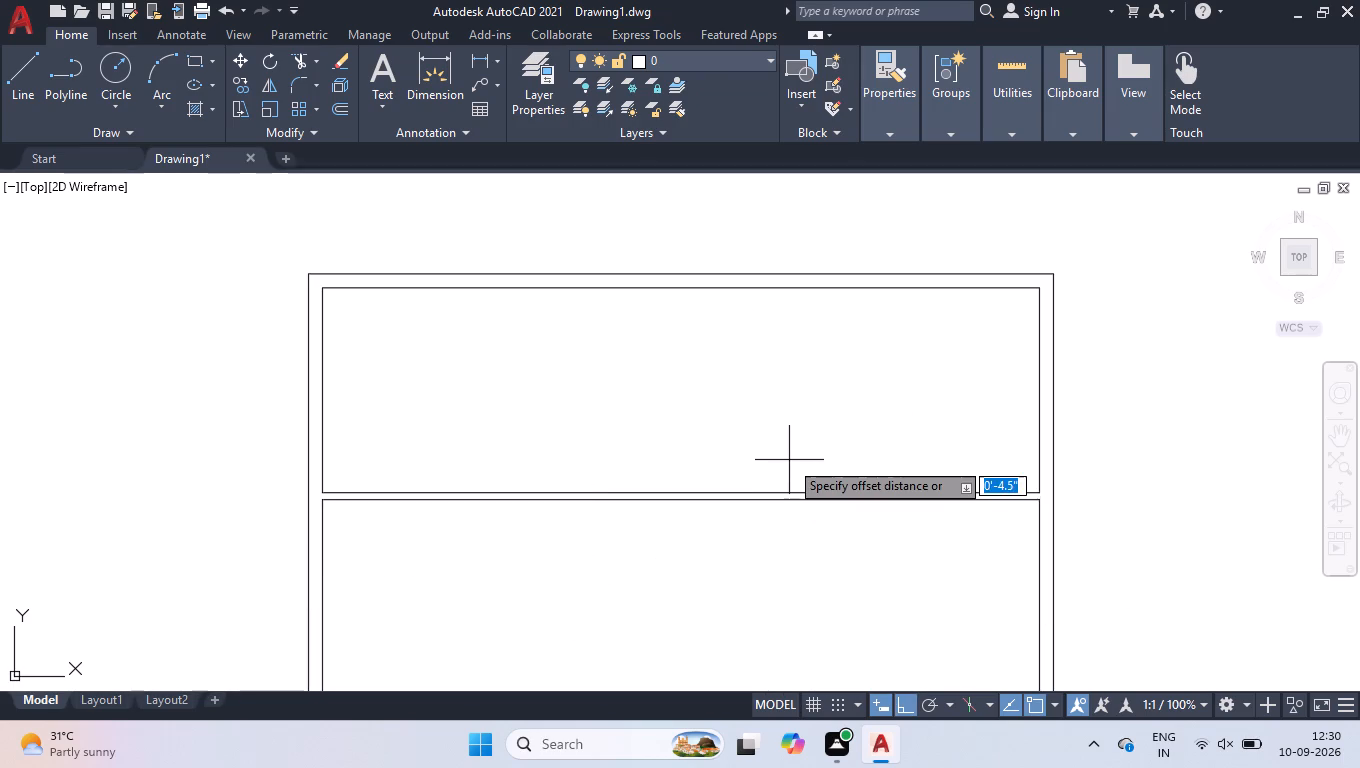
{"action": "type", "text": "12'"}
{"action": "key", "text": "Return"}
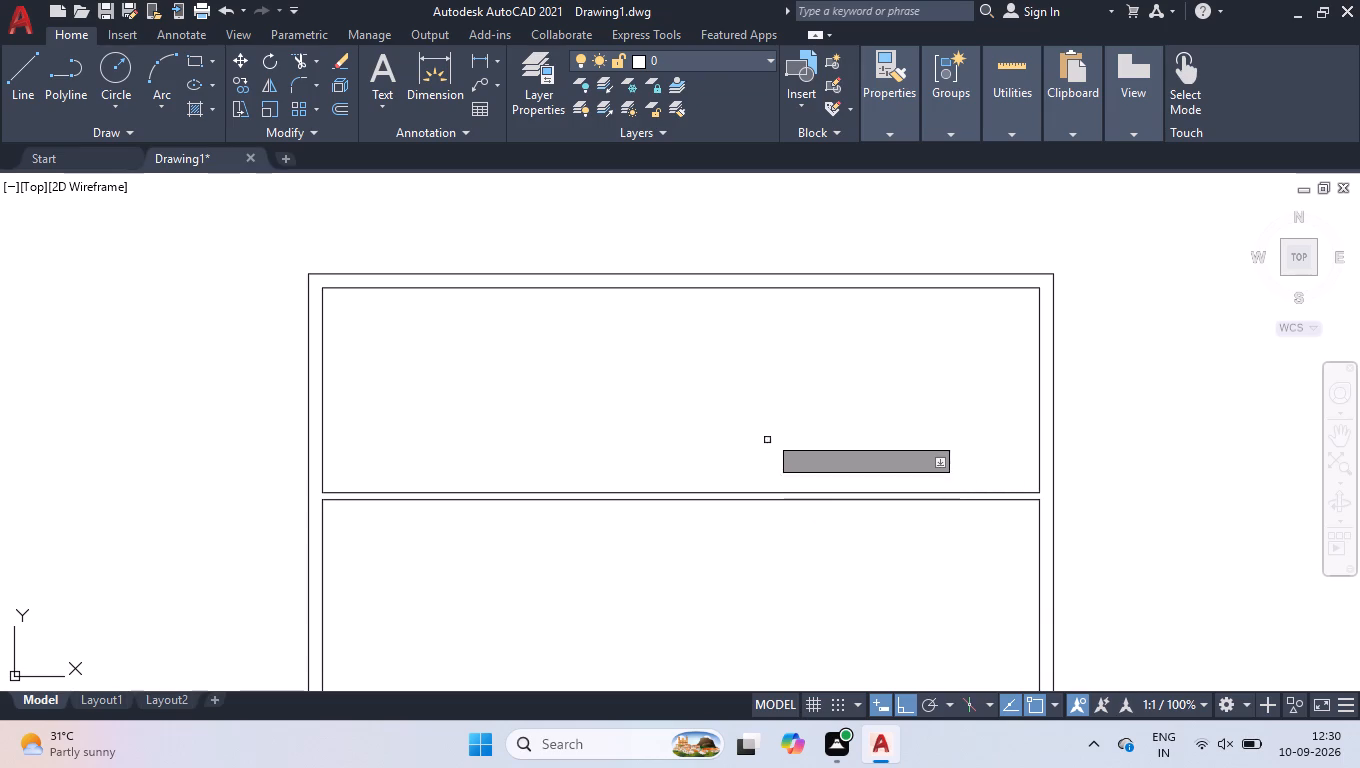
{"action": "left_click", "coordinate": [327, 364]}
{"action": "left_click", "coordinate": [322, 362]}
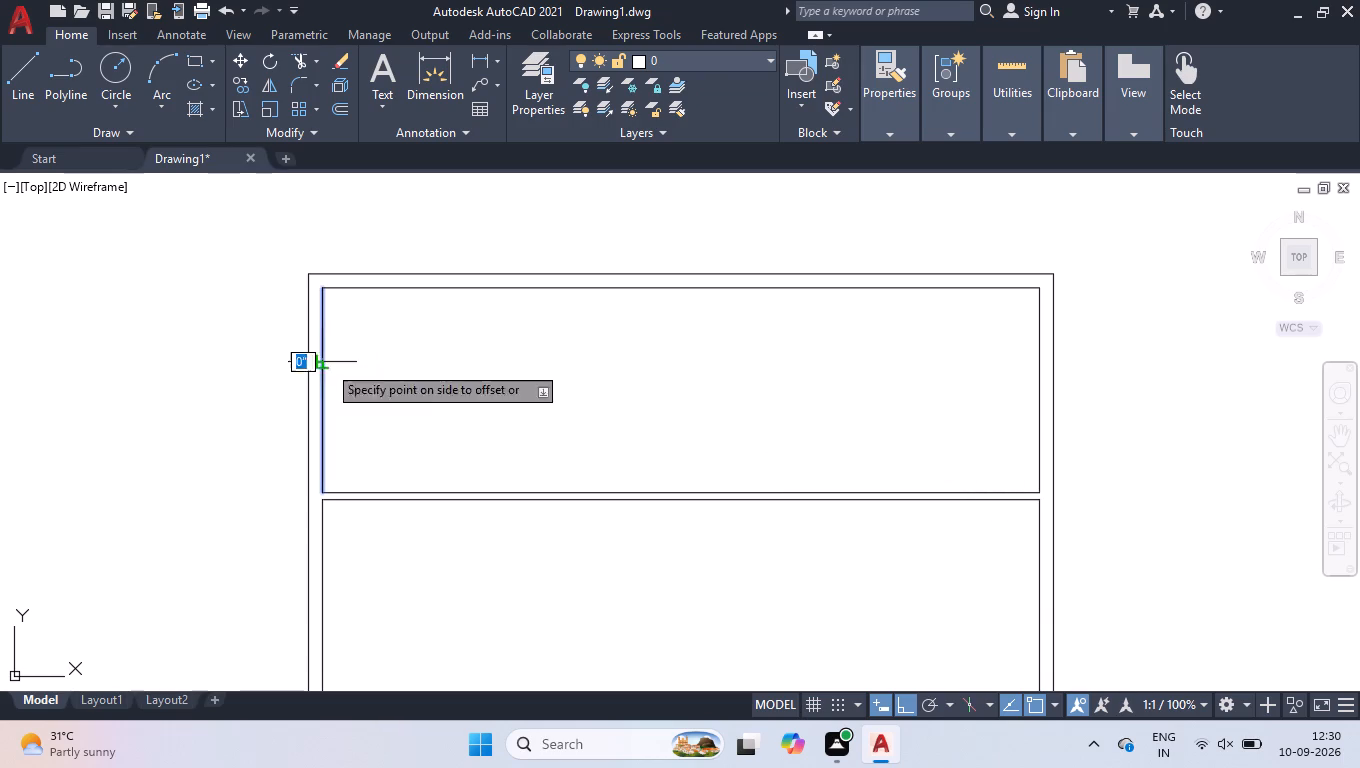
{"action": "left_click", "coordinate": [421, 370]}
{"action": "left_click", "coordinate": [548, 381]}
{"action": "type", "text": "4.5"}
{"action": "key", "text": "Return"}
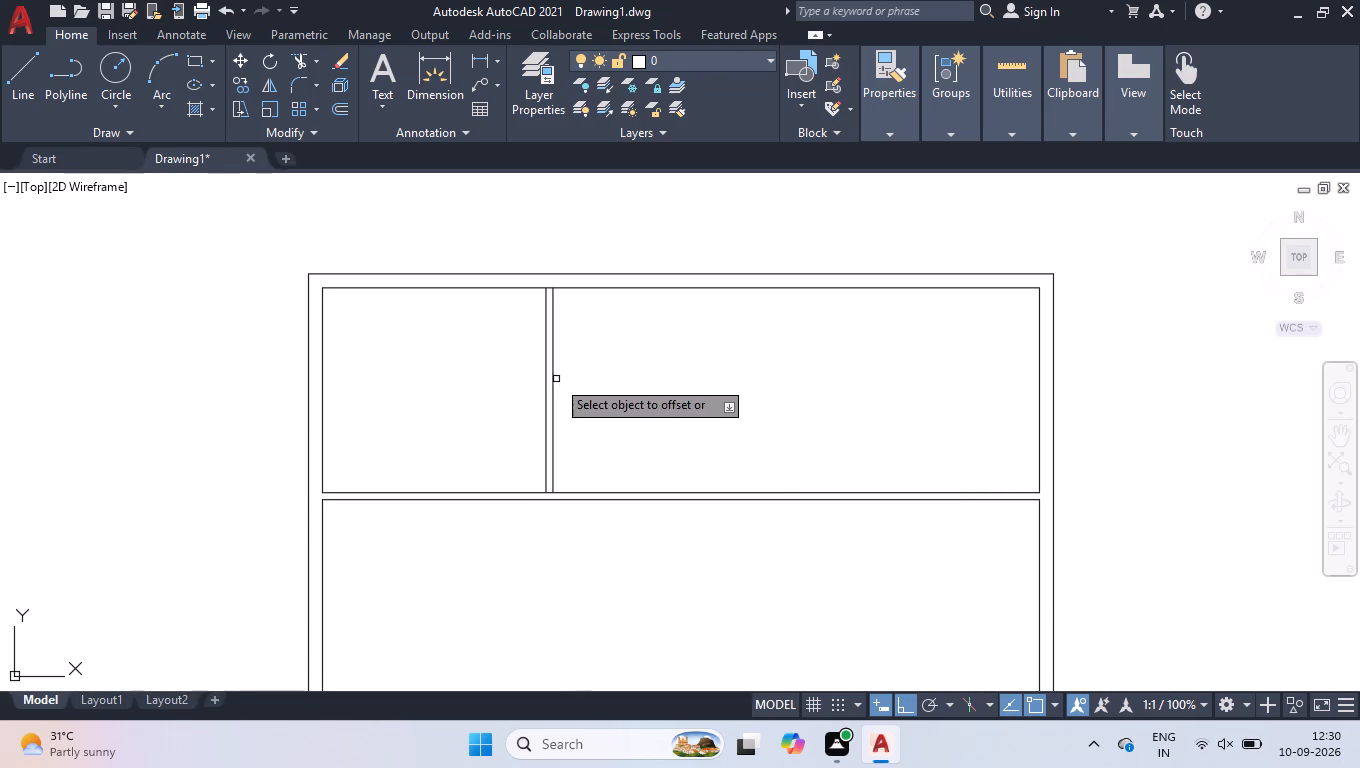
Add a second 4.5" vertical partition in the top row by offsetting lines, 4' to the right of the first.
{"action": "left_click", "coordinate": [555, 379]}
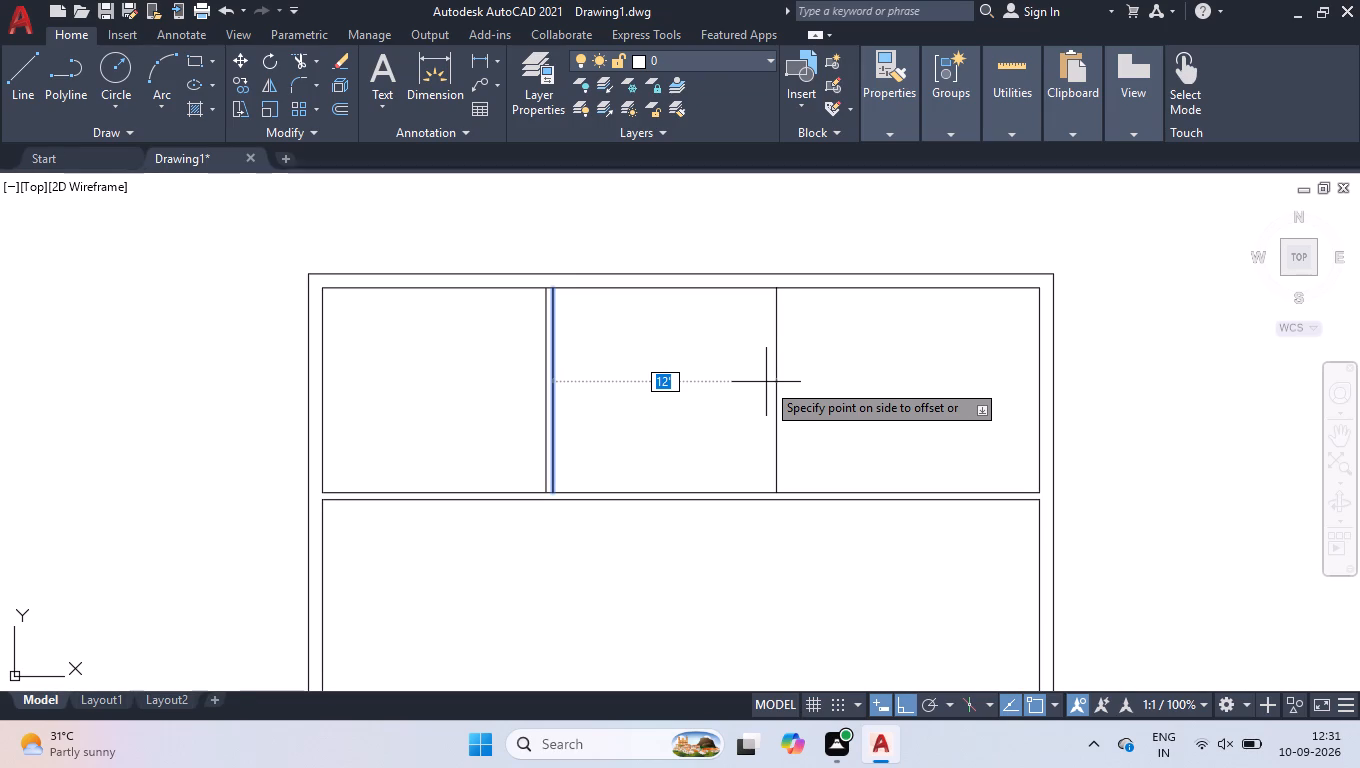
{"action": "type", "text": "4'"}
{"action": "key", "text": "Return"}
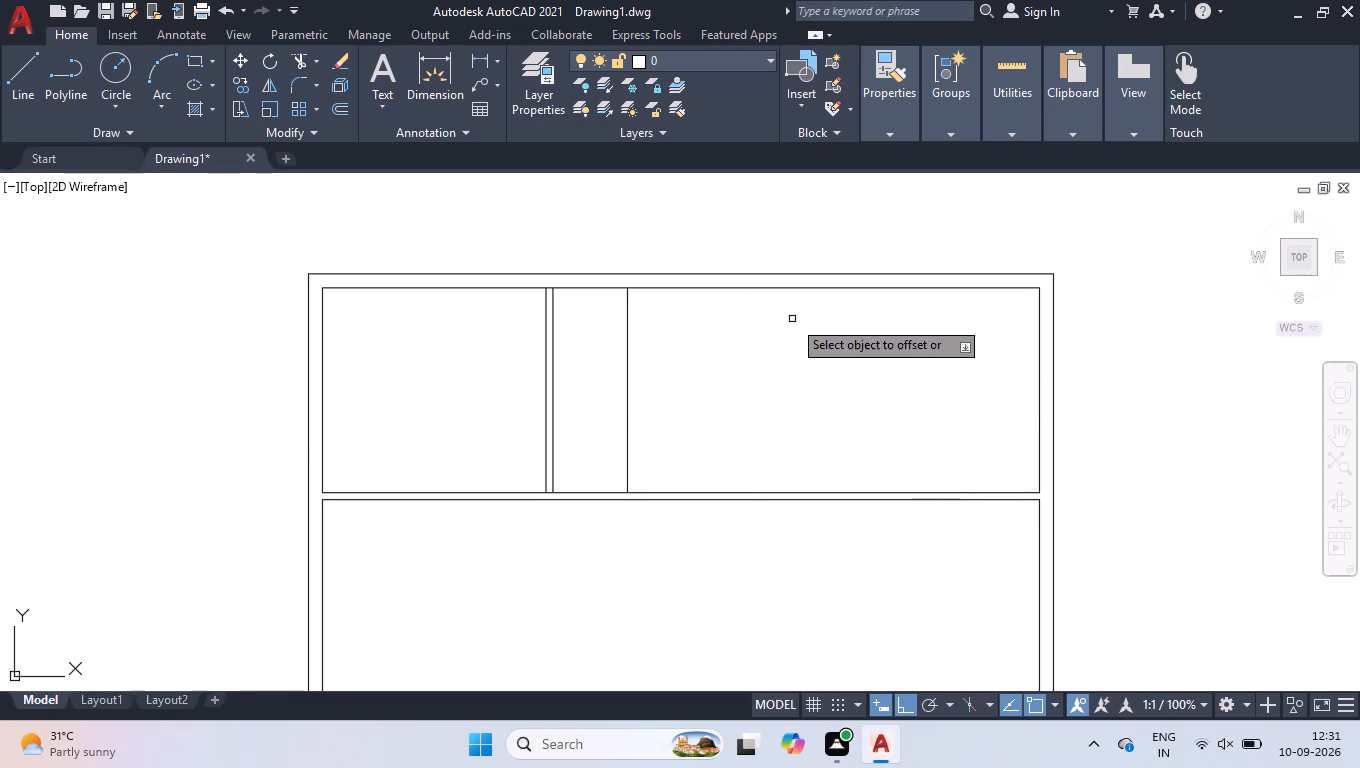
{"action": "left_click", "coordinate": [626, 383]}
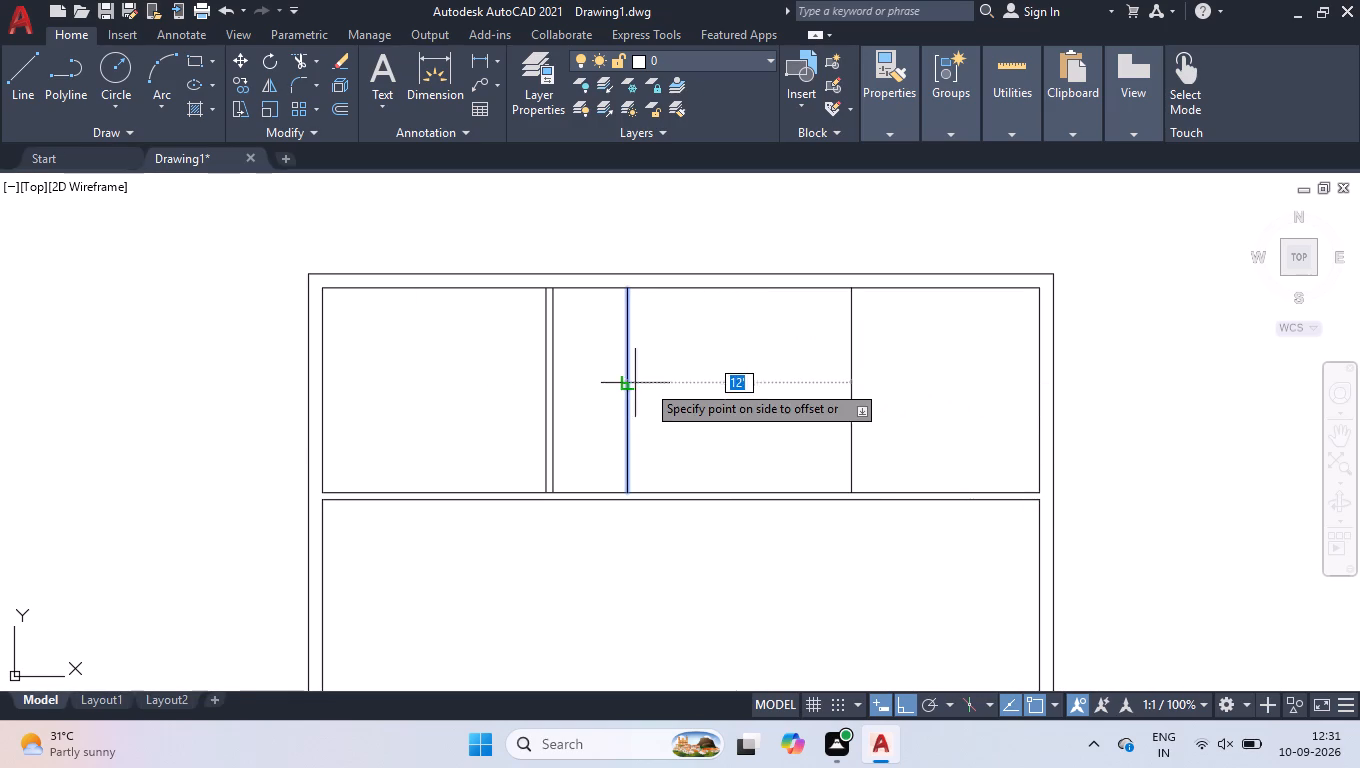
{"action": "type", "text": "4.5"}
{"action": "key", "text": "Return"}
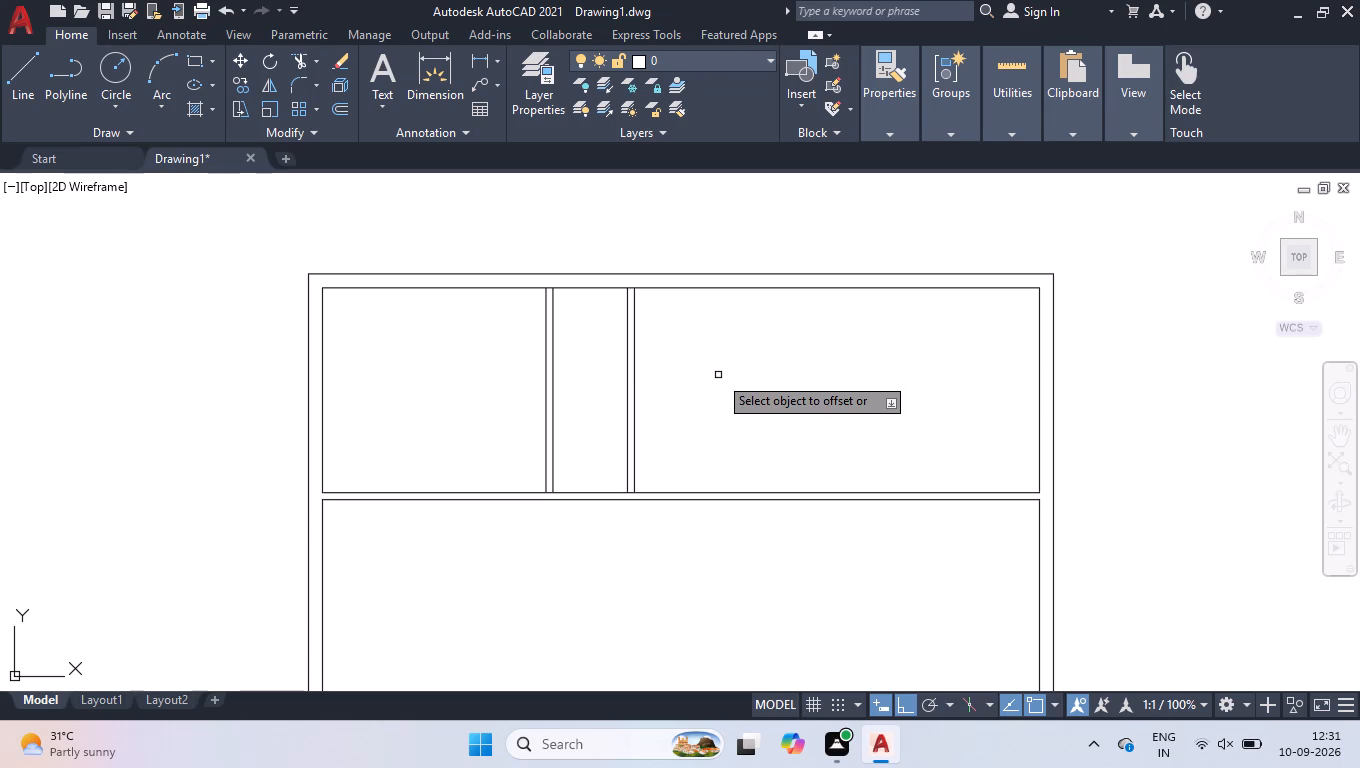
Add a third 4.5" vertical partition in the top row by offsetting lines, 6' to the right of the second.
{"action": "left_click", "coordinate": [633, 383]}
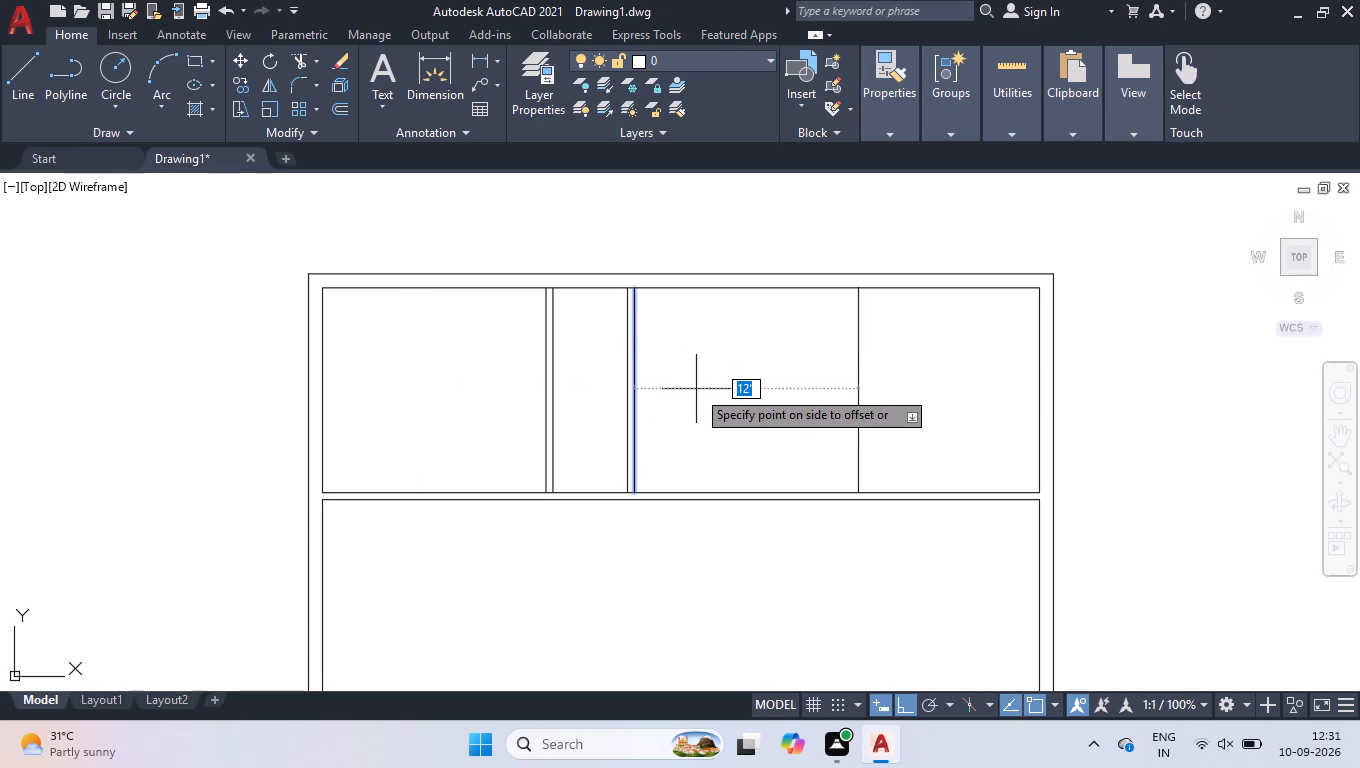
{"action": "type", "text": "6'"}
{"action": "key", "text": "Return"}
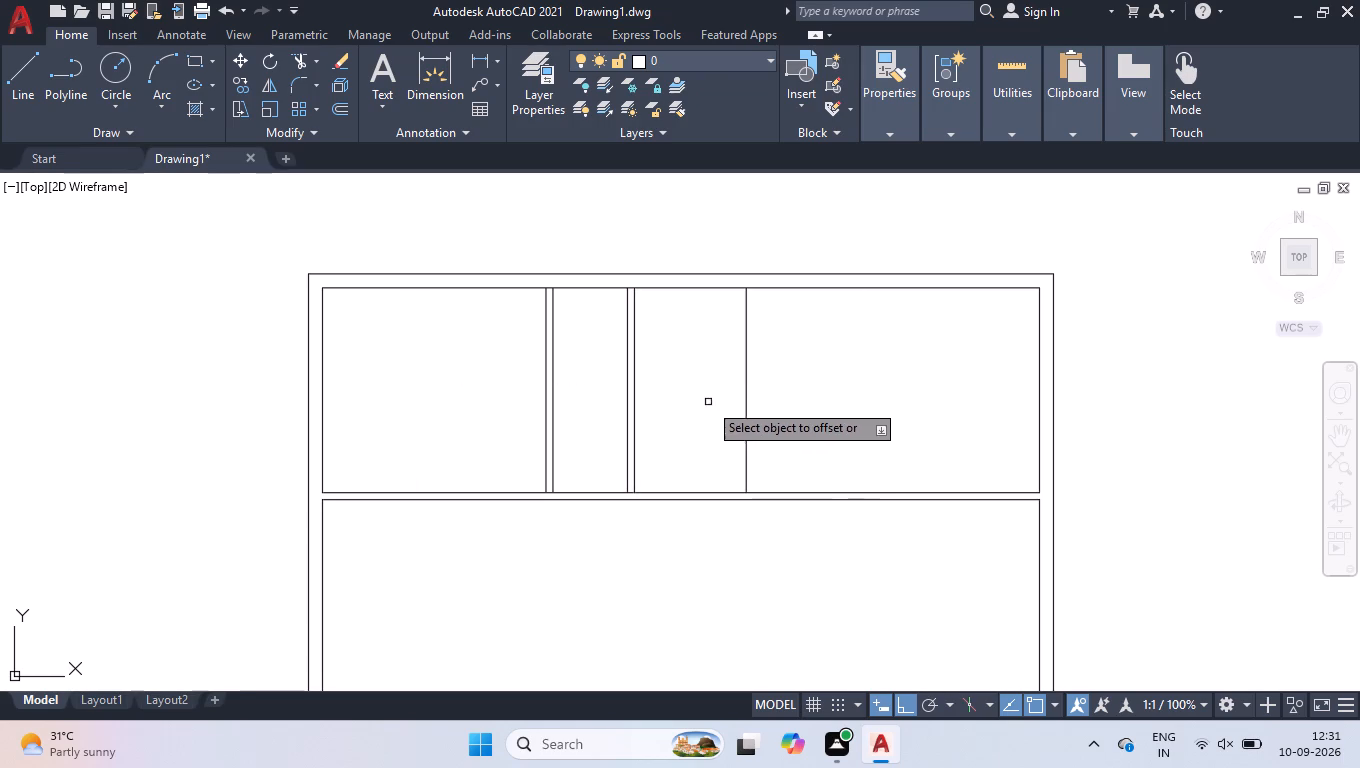
{"action": "left_click", "coordinate": [748, 389]}
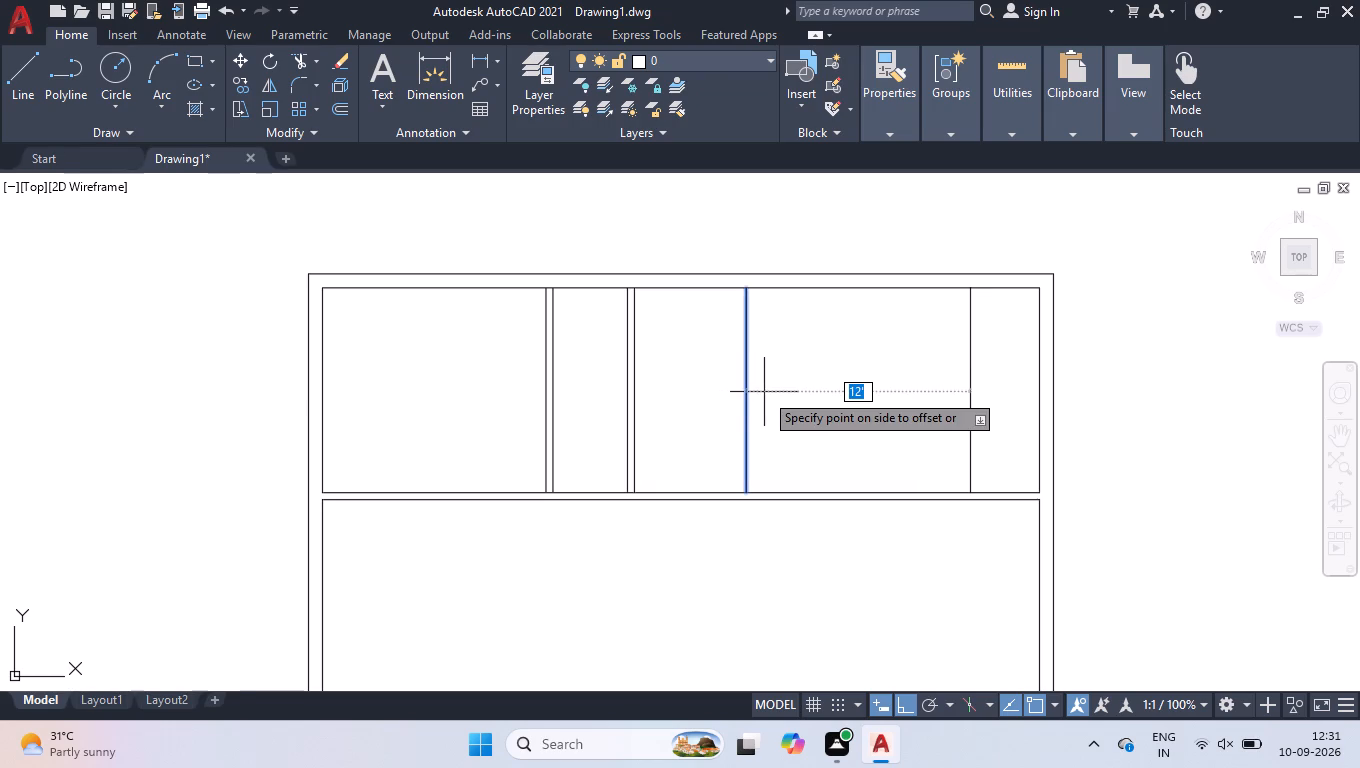
{"action": "type", "text": "4.5"}
{"action": "key", "text": "Return"}
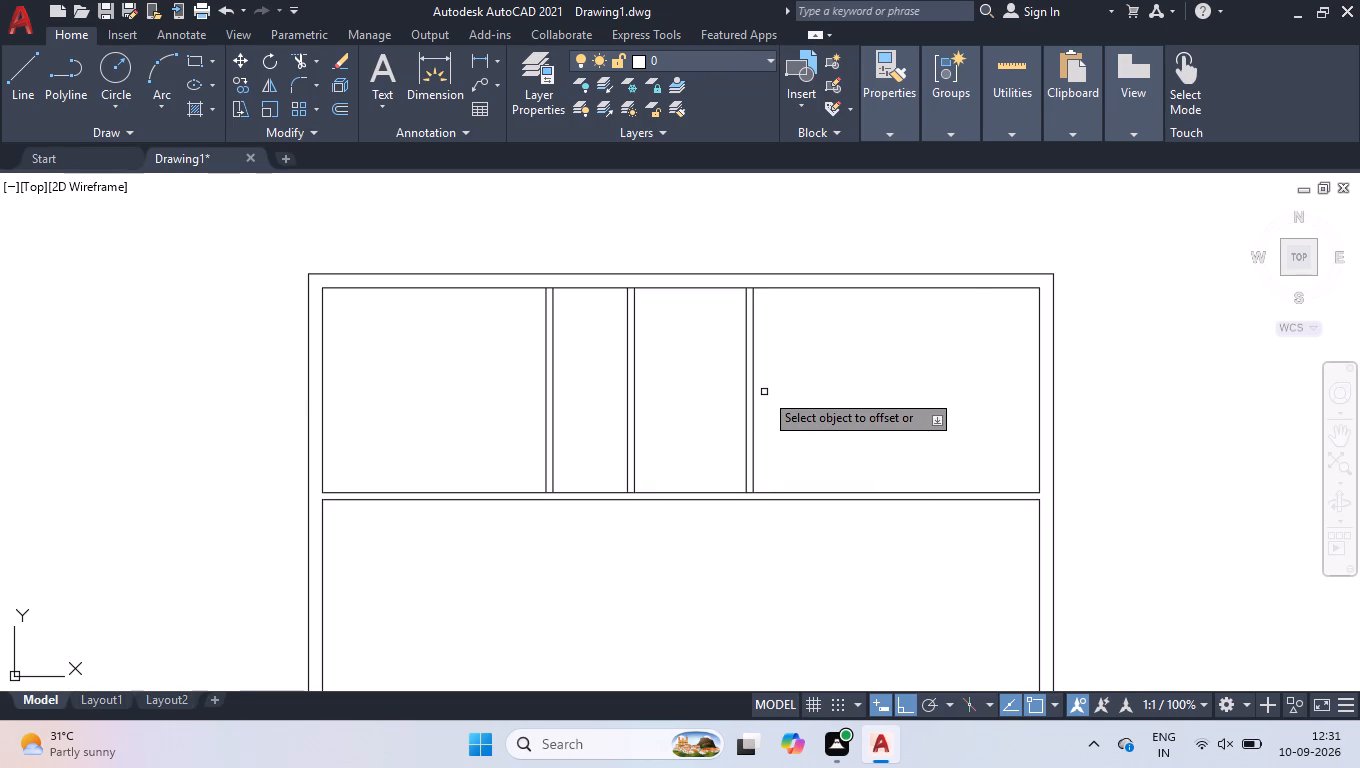
{"action": "key", "text": "space"}
Add a fourth 4.5" vertical partition in the top row by offsetting lines, 11' to the right of the third.
{"action": "key", "text": "space"}
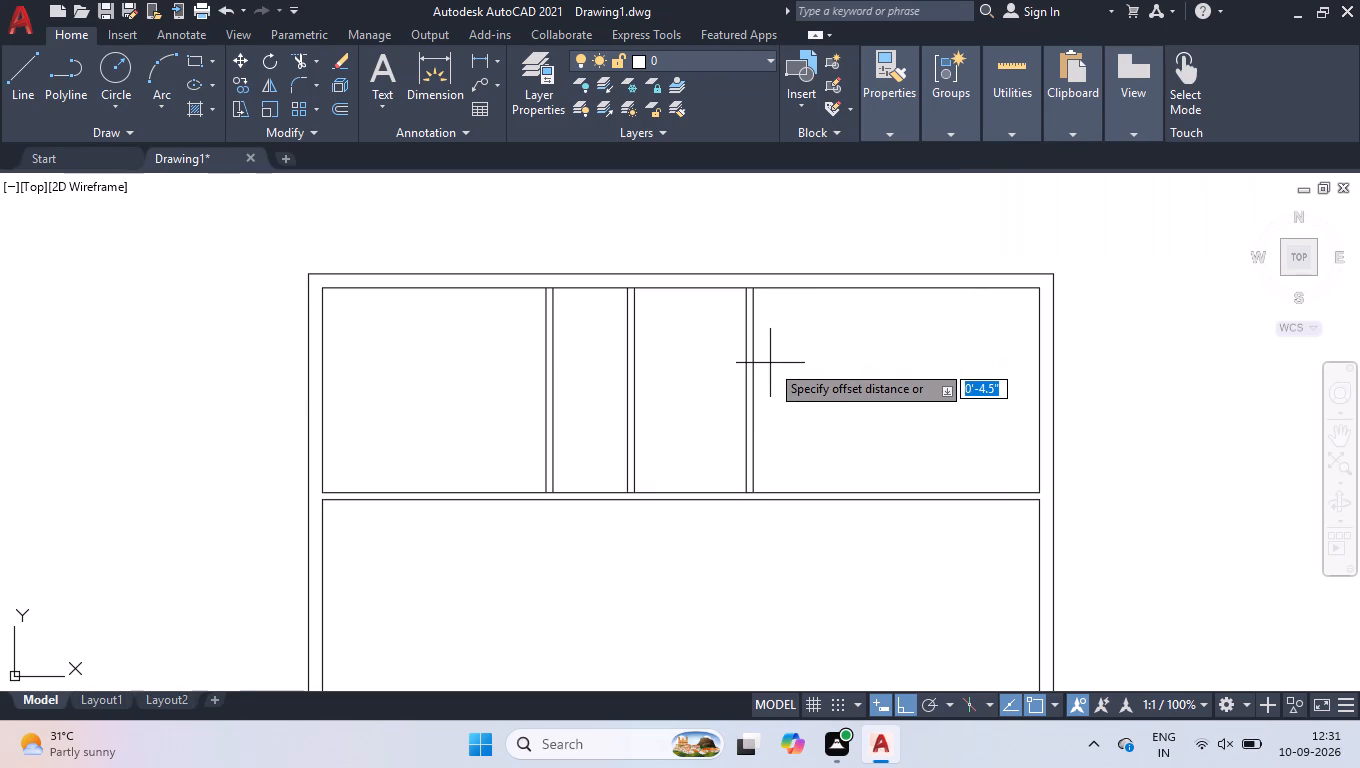
{"action": "type", "text": "11"}
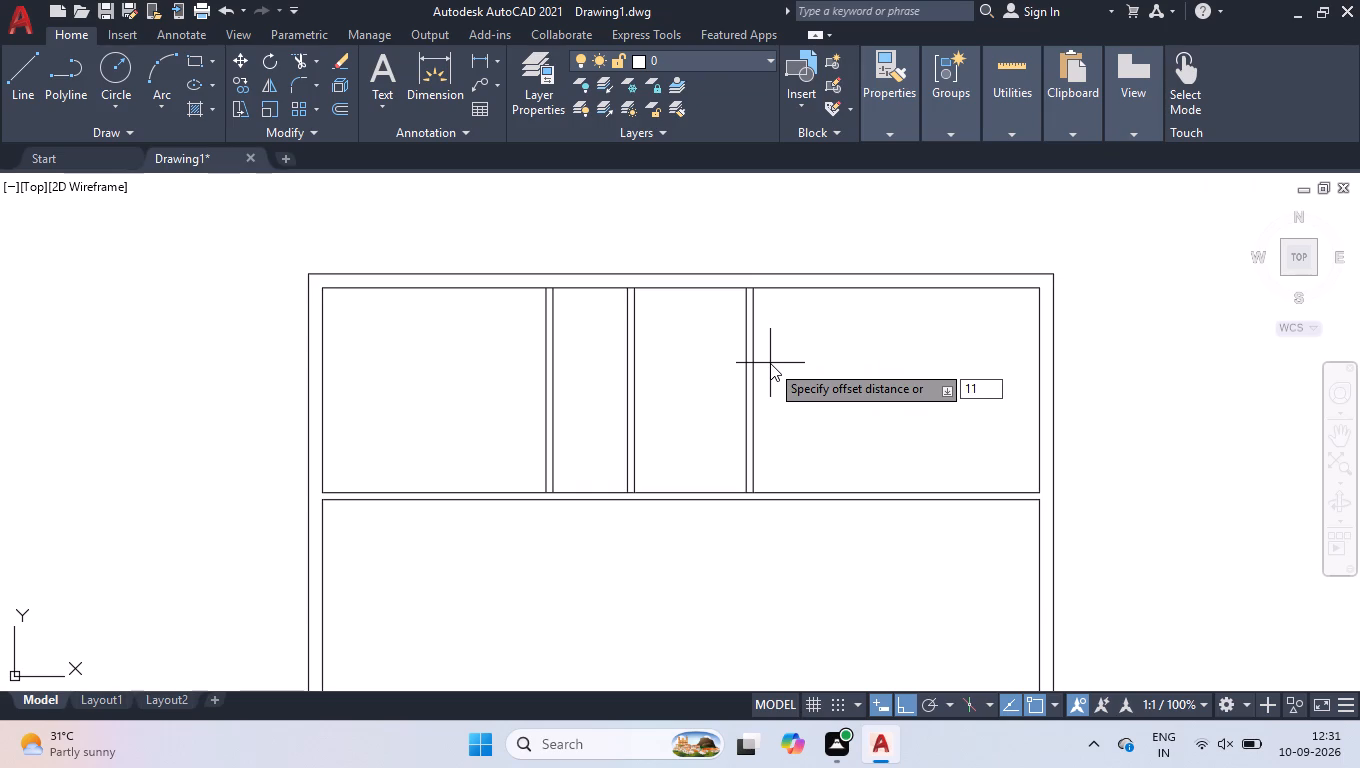
{"action": "key", "text": "BackSpace"}
{"action": "type", "text": "1'"}
{"action": "key", "text": "Return"}
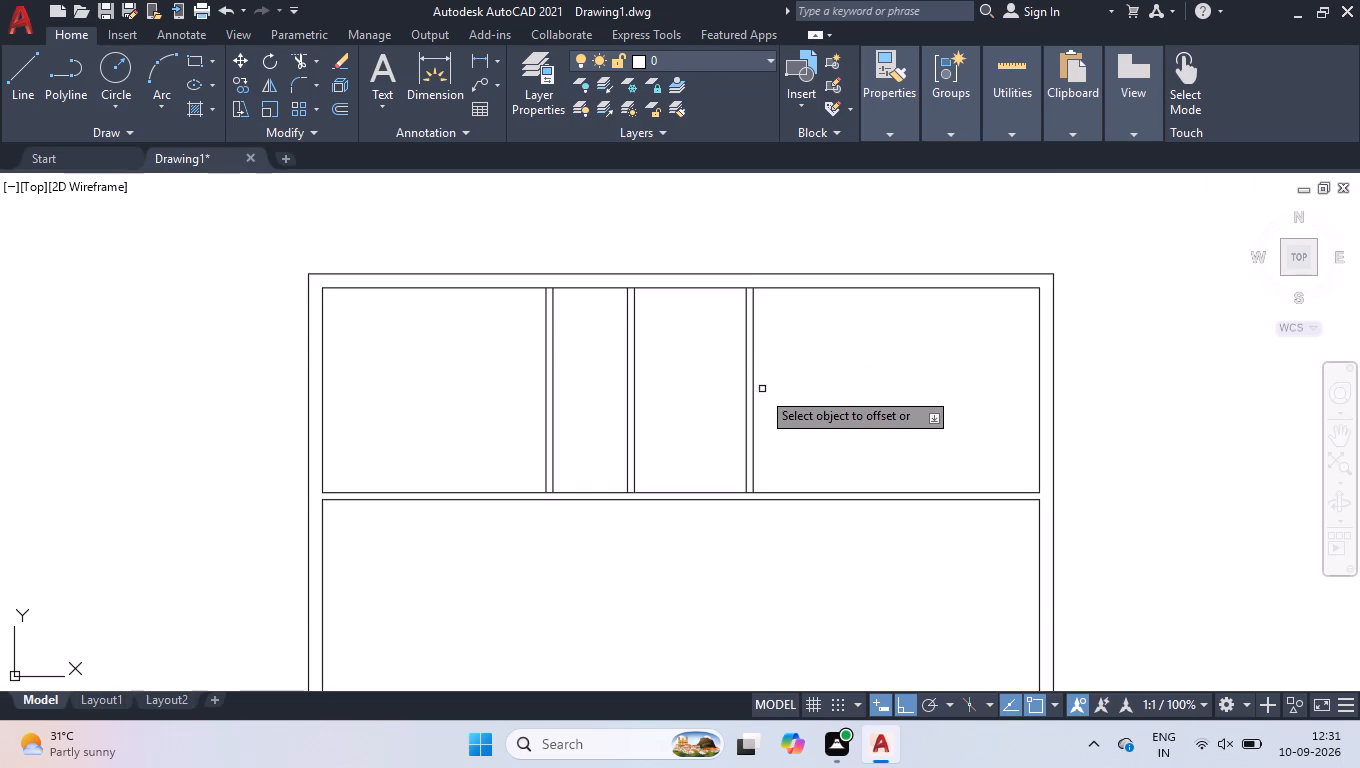
{"action": "left_click", "coordinate": [753, 391]}
{"action": "left_click", "coordinate": [819, 395]}
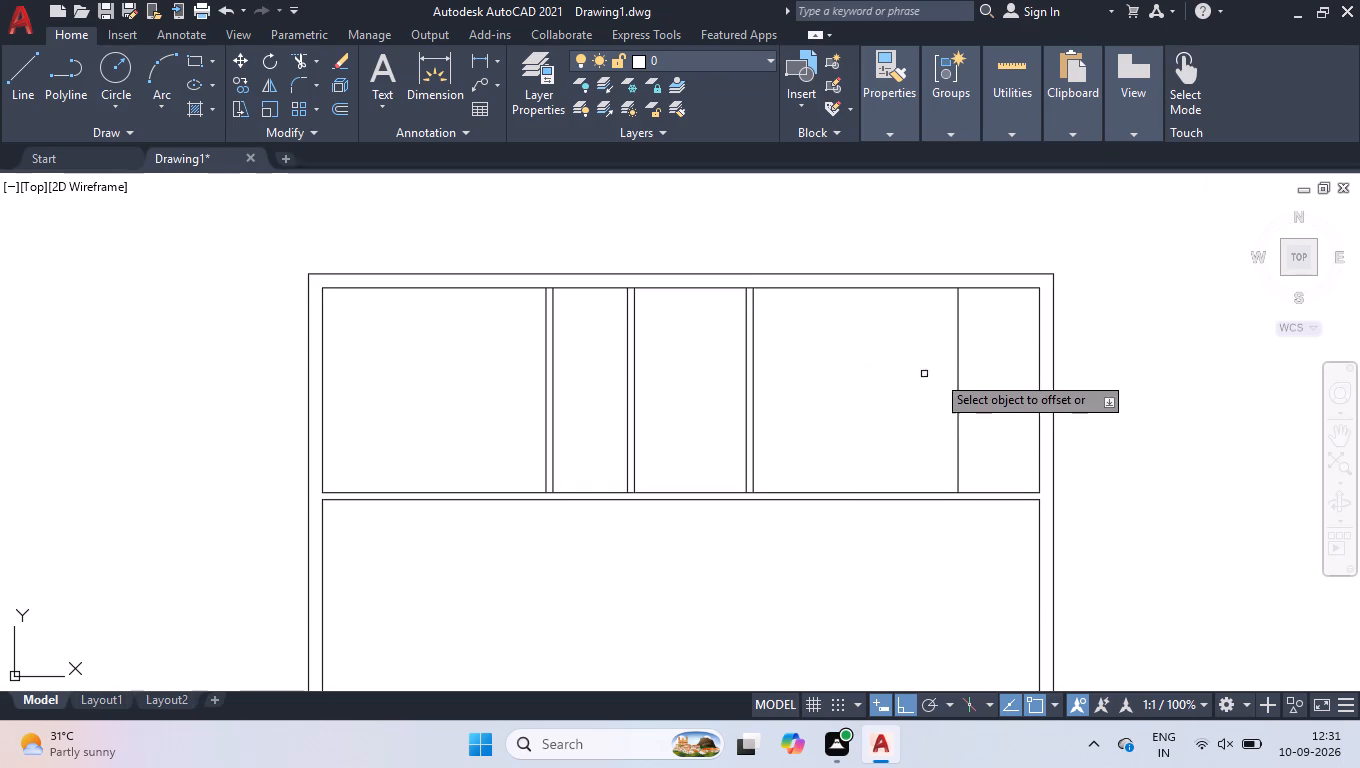
{"action": "left_click", "coordinate": [957, 373]}
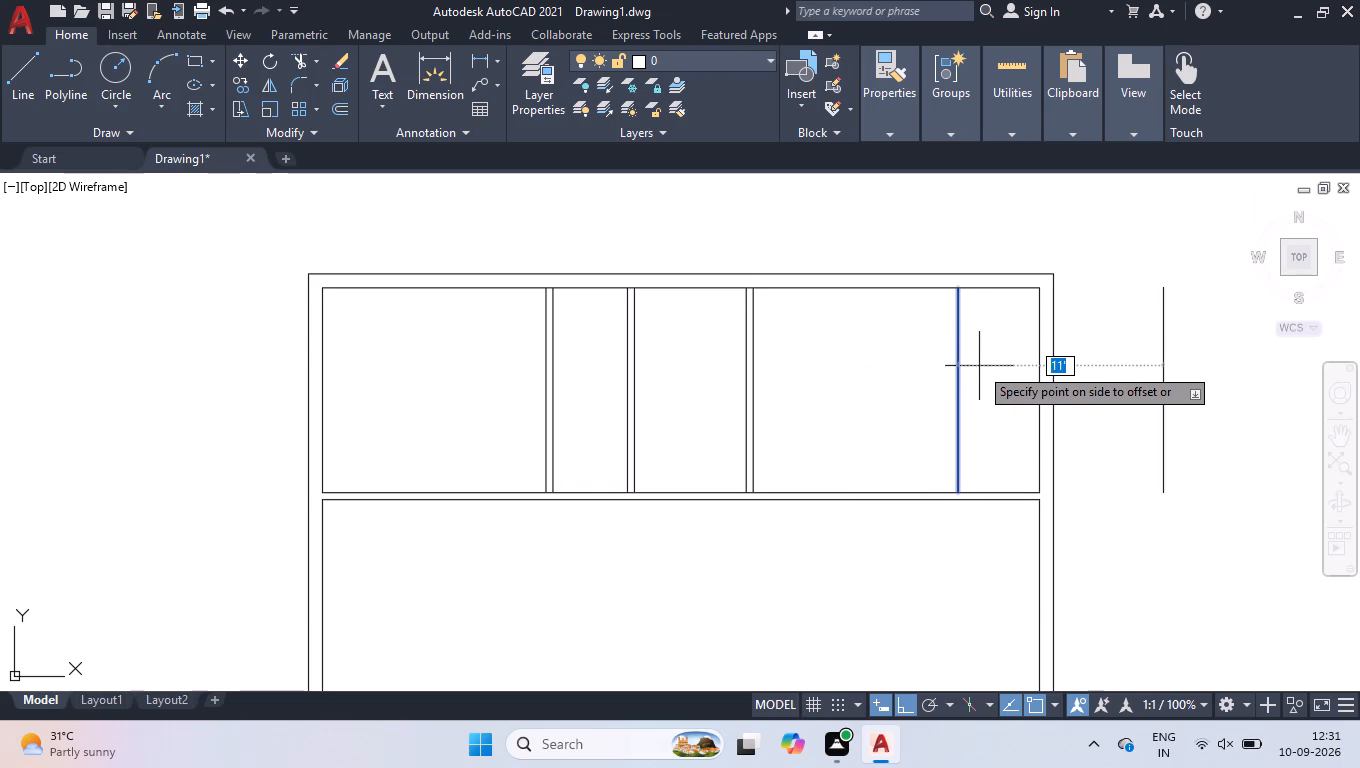
{"action": "type", "text": "4.5"}
{"action": "key", "text": "Return"}
{"action": "key", "text": "Return"}
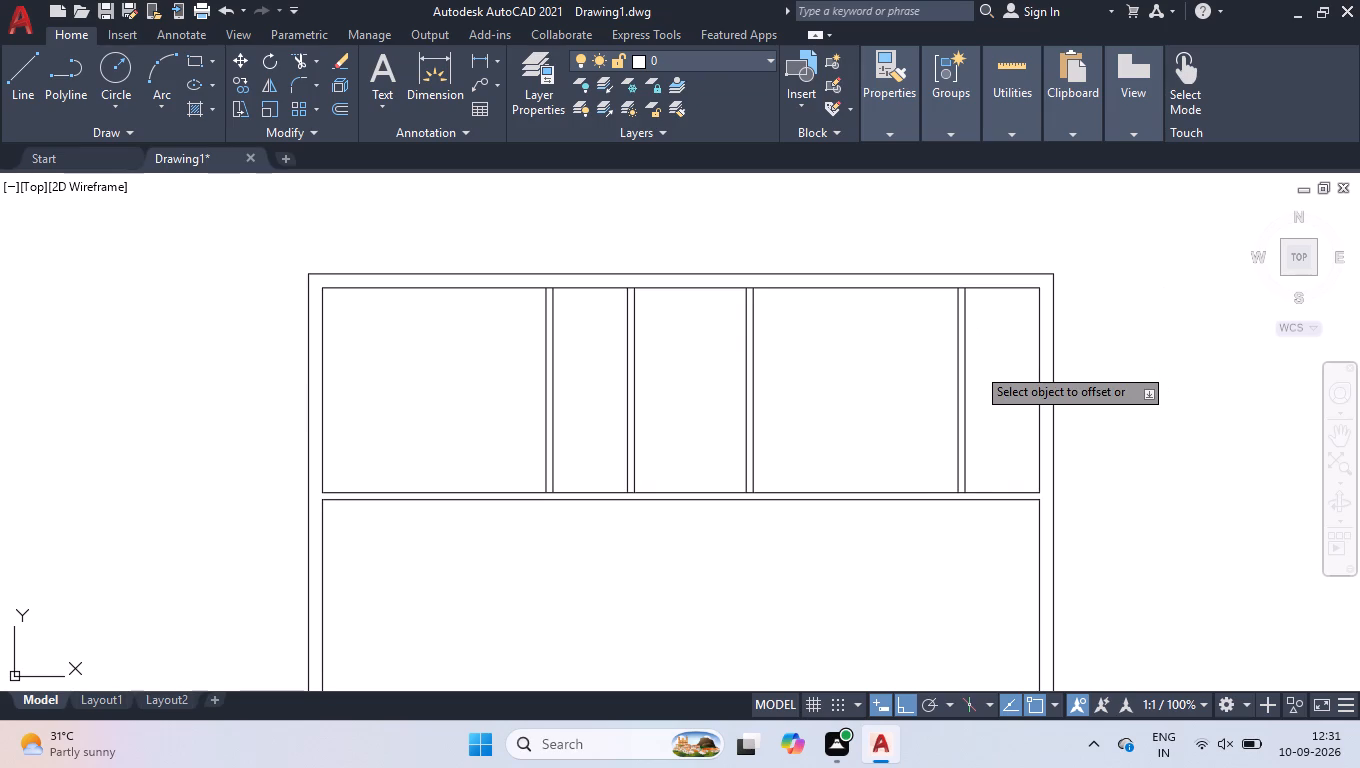
Measure the width and depth of the rightmost bay in the top row.
{"action": "left_click", "coordinate": [989, 160]}
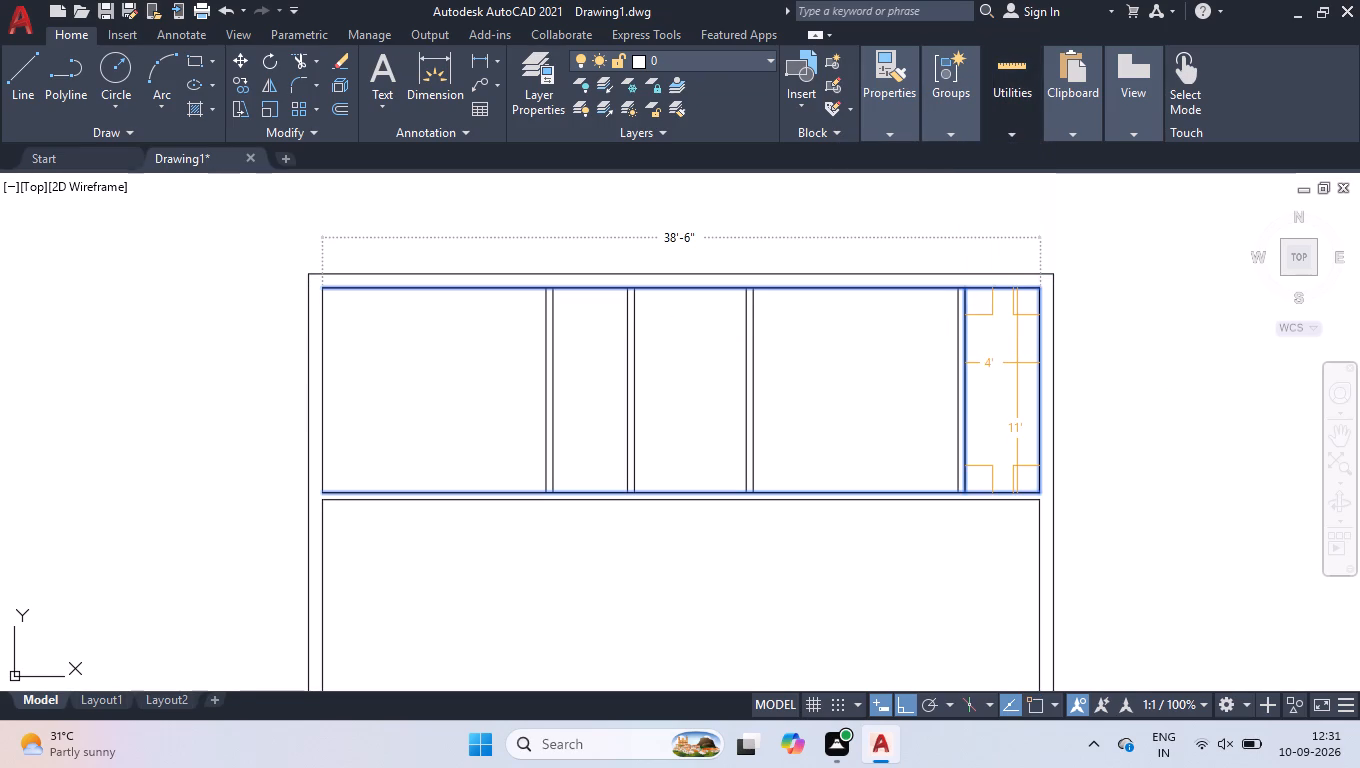
{"action": "key", "text": "space"}
Extend the fourth partition's right line to the outer top and lower horizontal wall lines, and the horizontal wall's lower line to the outer right wall.
{"action": "type", "text": "ex"}
{"action": "key", "text": "Return"}
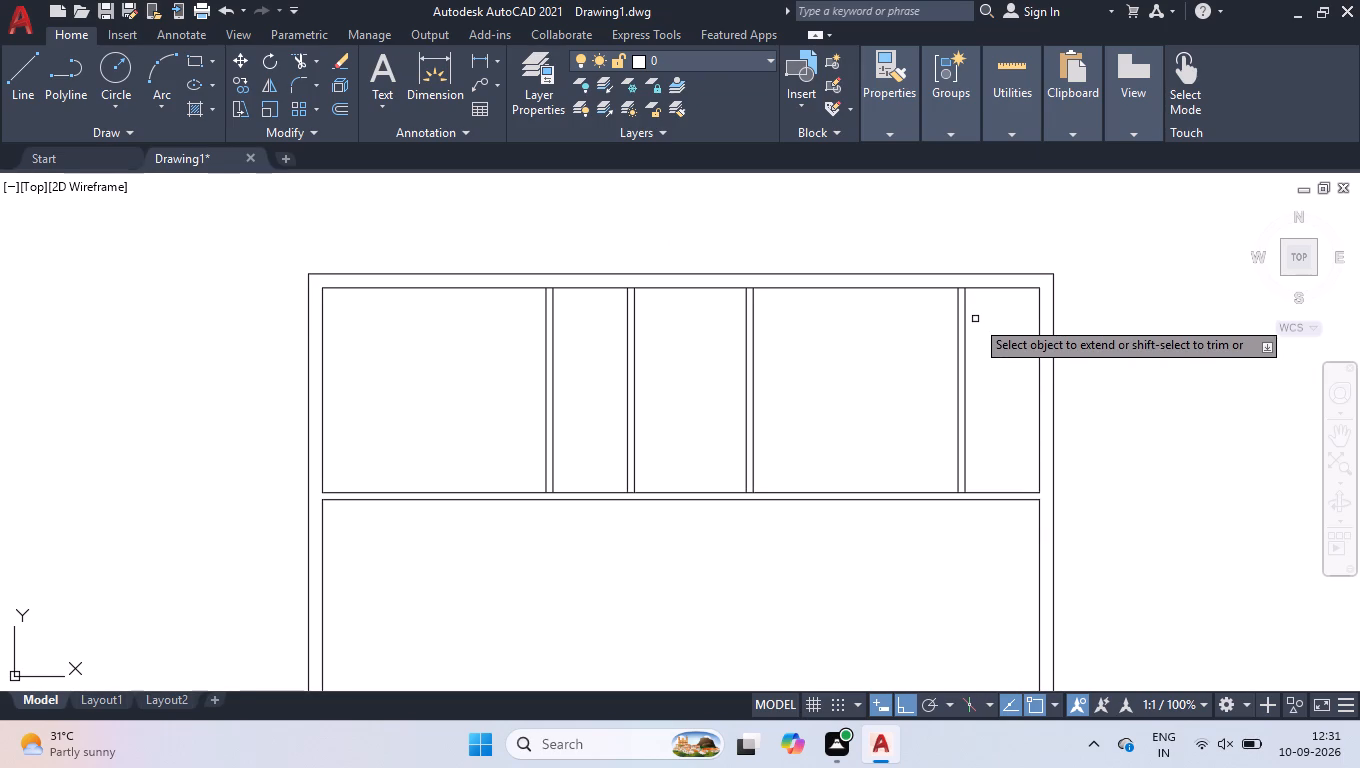
{"action": "left_click", "coordinate": [966, 315]}
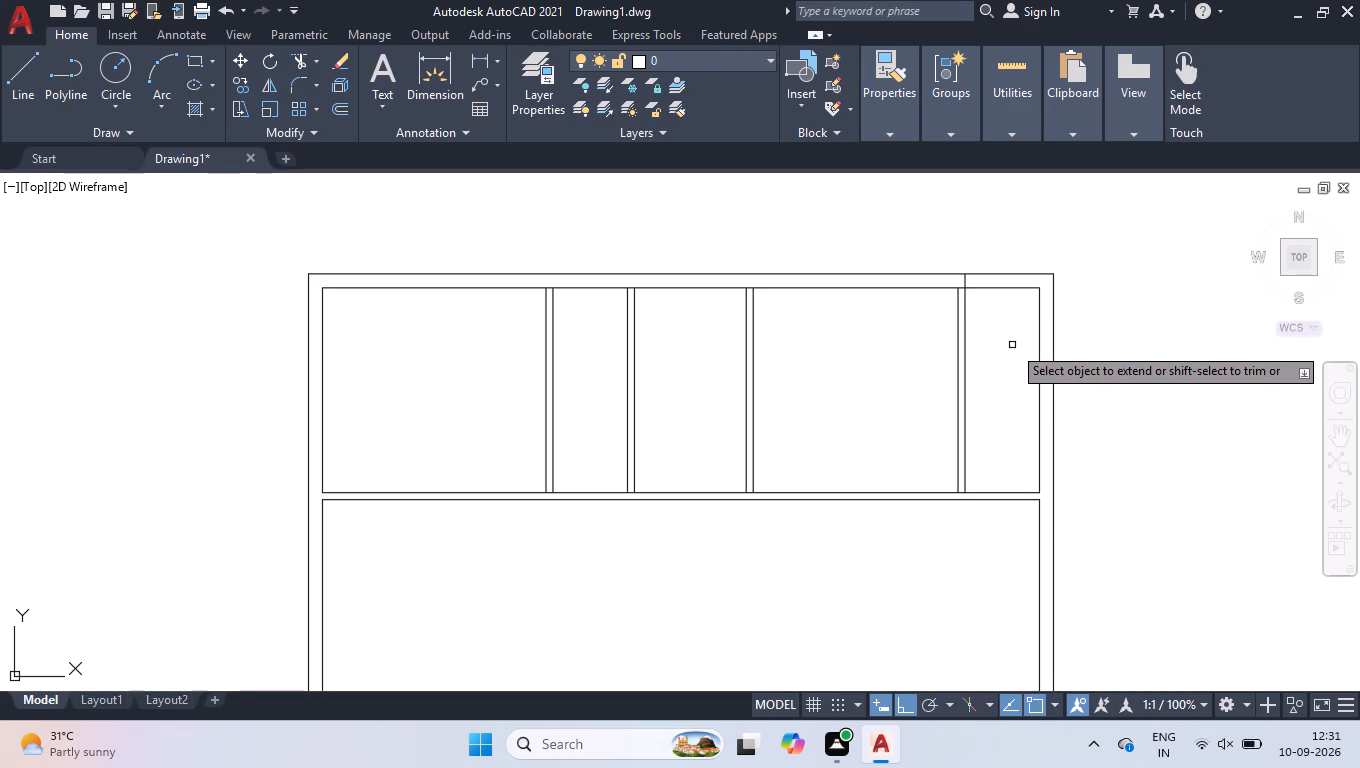
{"action": "left_click", "coordinate": [965, 460]}
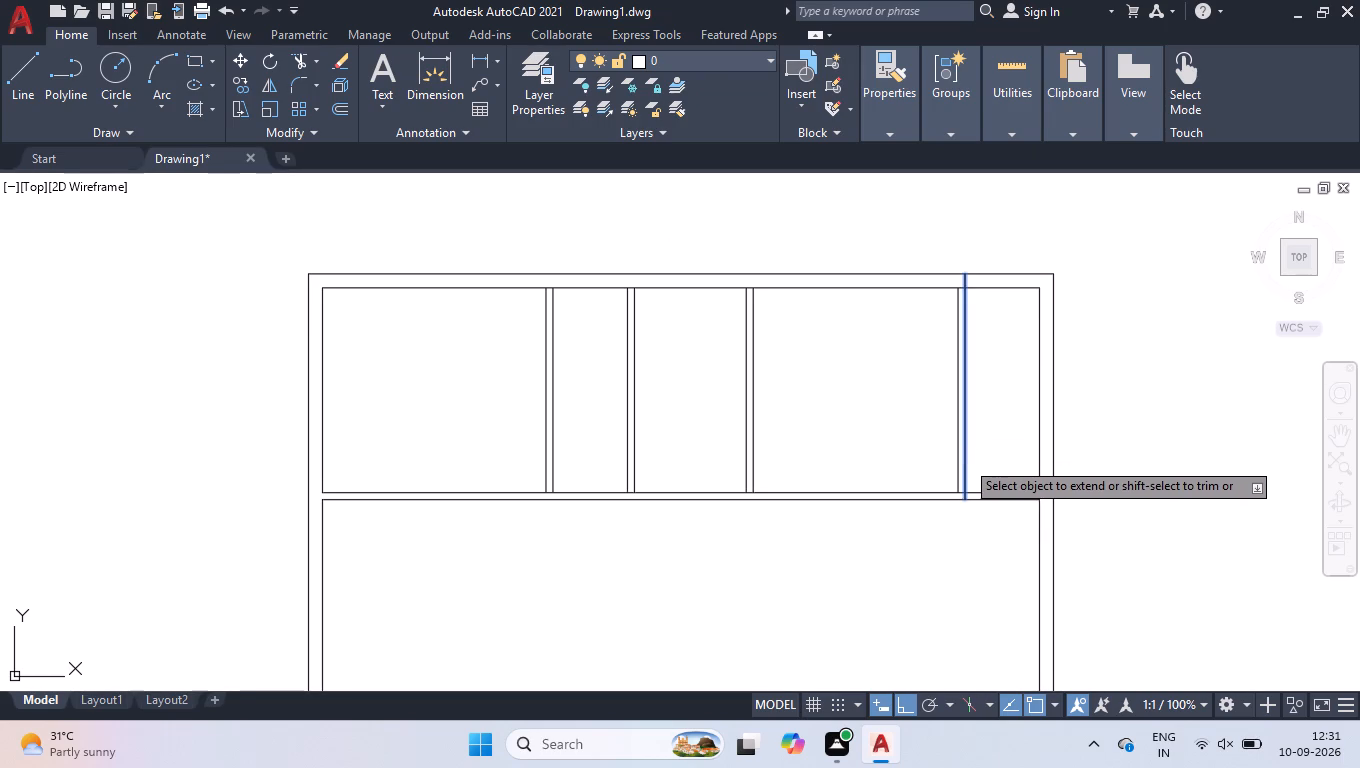
{"action": "left_click", "coordinate": [1023, 498]}
{"action": "key", "text": "space"}
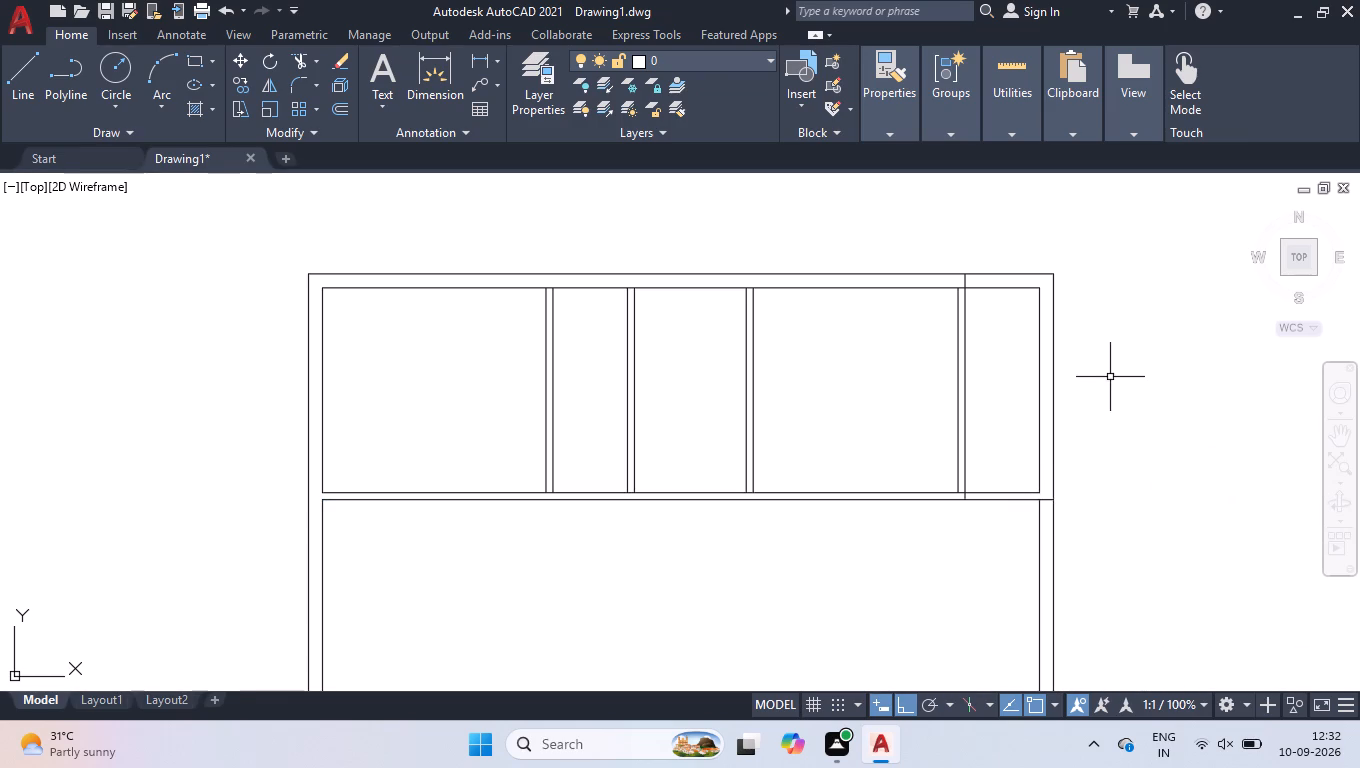
Trim away the top and right wall lines and the horizontal wall's upper line beyond the fourth partition, leaving a stepped upper-right corner.
{"action": "type", "text": "tr"}
{"action": "key", "text": "Return"}
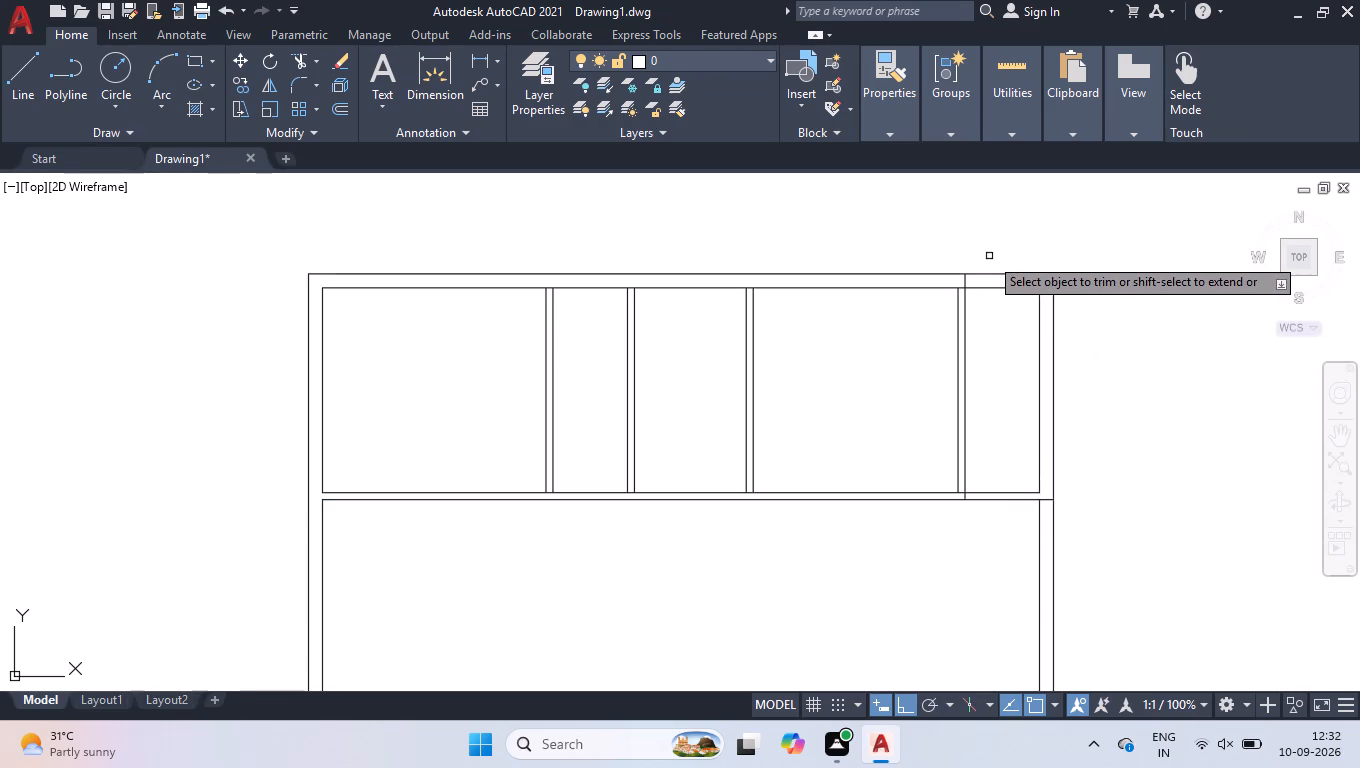
{"action": "left_click", "coordinate": [989, 256]}
{"action": "left_click", "coordinate": [1148, 391]}
{"action": "left_click", "coordinate": [1016, 490]}
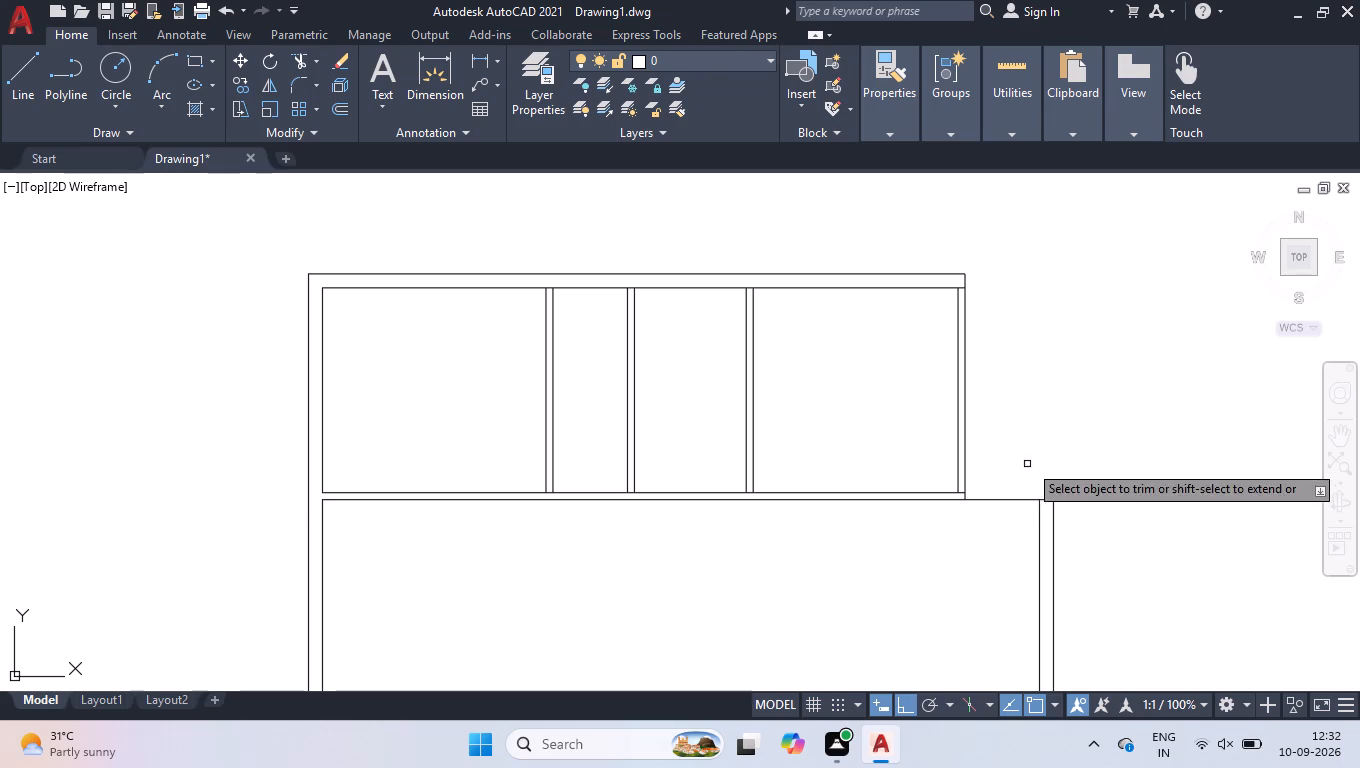
{"action": "key", "text": "space"}
{"action": "scroll", "coordinate": [1050, 452], "scroll_direction": "down", "scroll_amount": 3}
{"action": "scroll", "coordinate": [1052, 453], "scroll_direction": "up", "scroll_amount": 2}
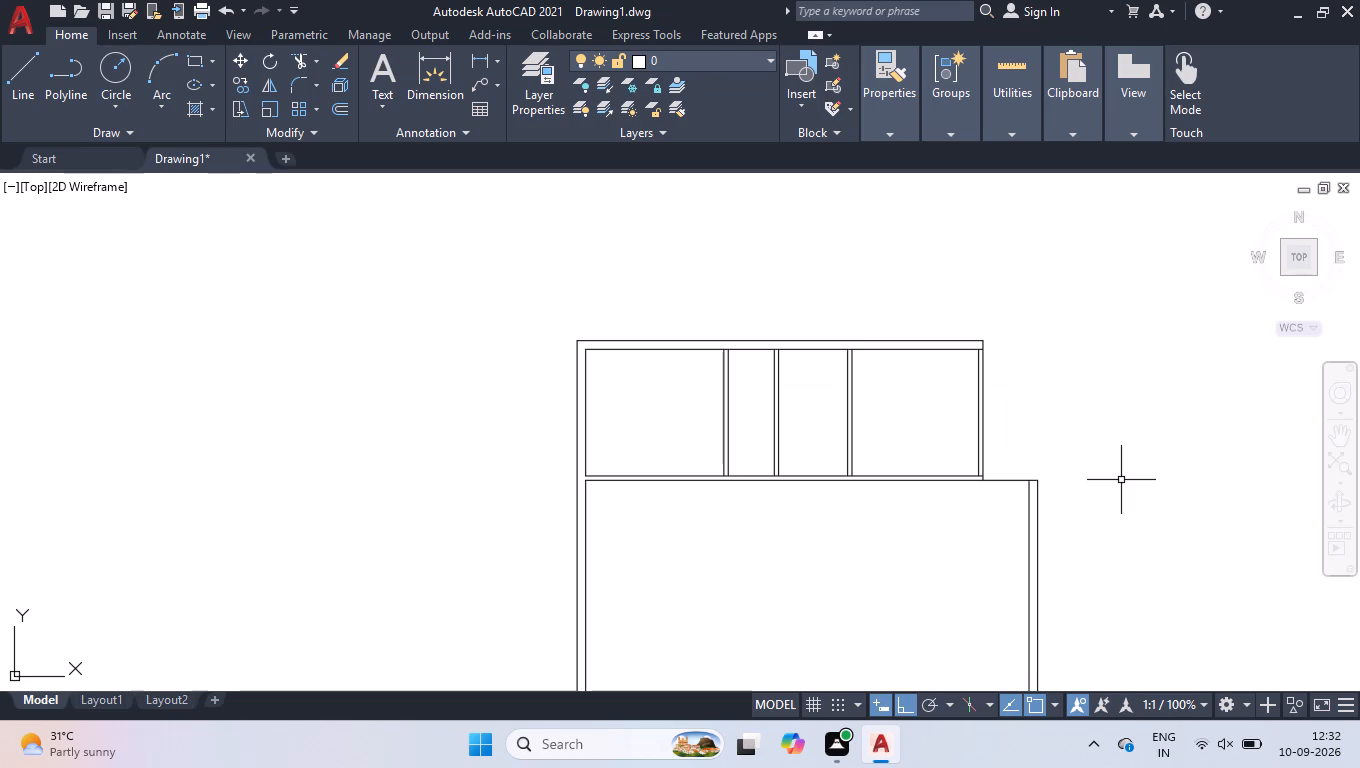
Draw a line 4'4.5" down from the fourth partition's lower right corner, then across to the outer right wall line.
{"action": "scroll", "coordinate": [1127, 474], "scroll_direction": "down", "scroll_amount": 1}
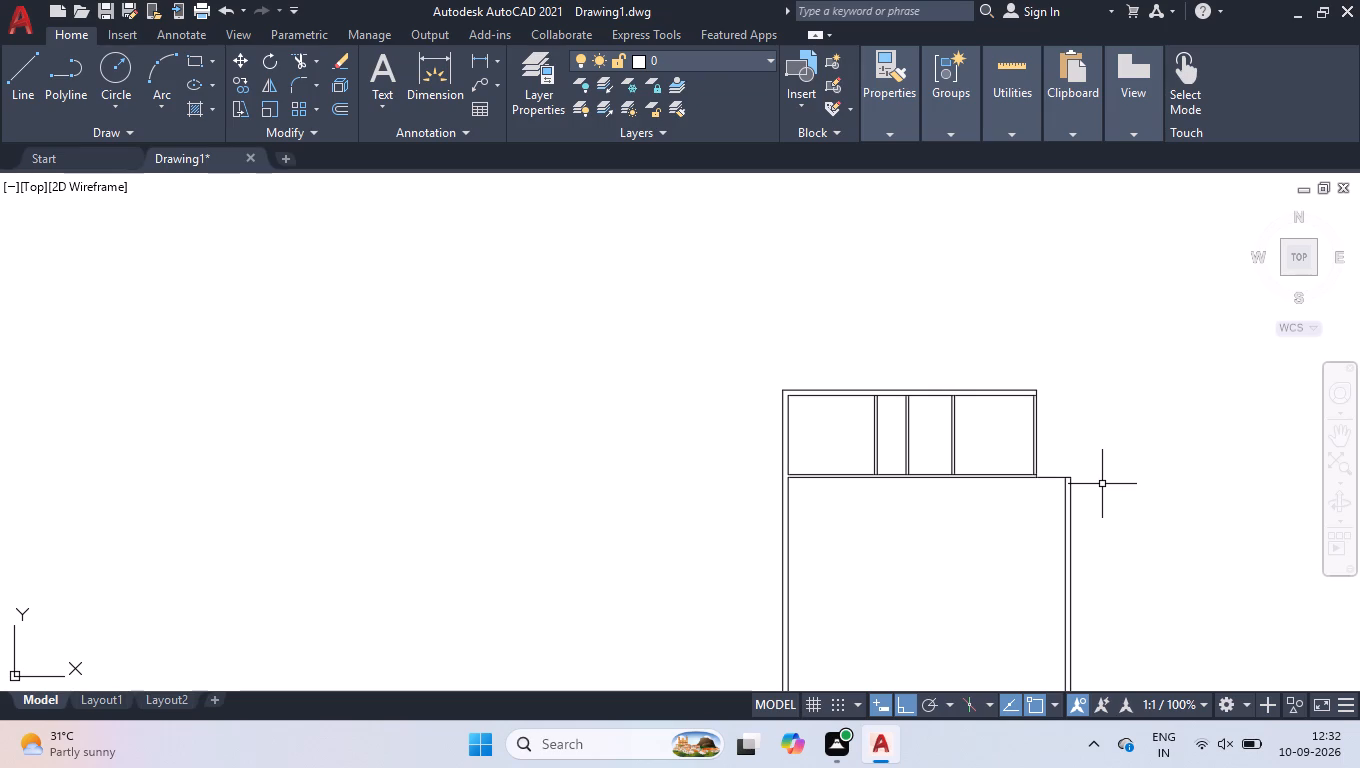
{"action": "key", "text": "l"}
{"action": "key", "text": "Return"}
{"action": "scroll", "coordinate": [1028, 474], "scroll_direction": "up", "scroll_amount": 3}
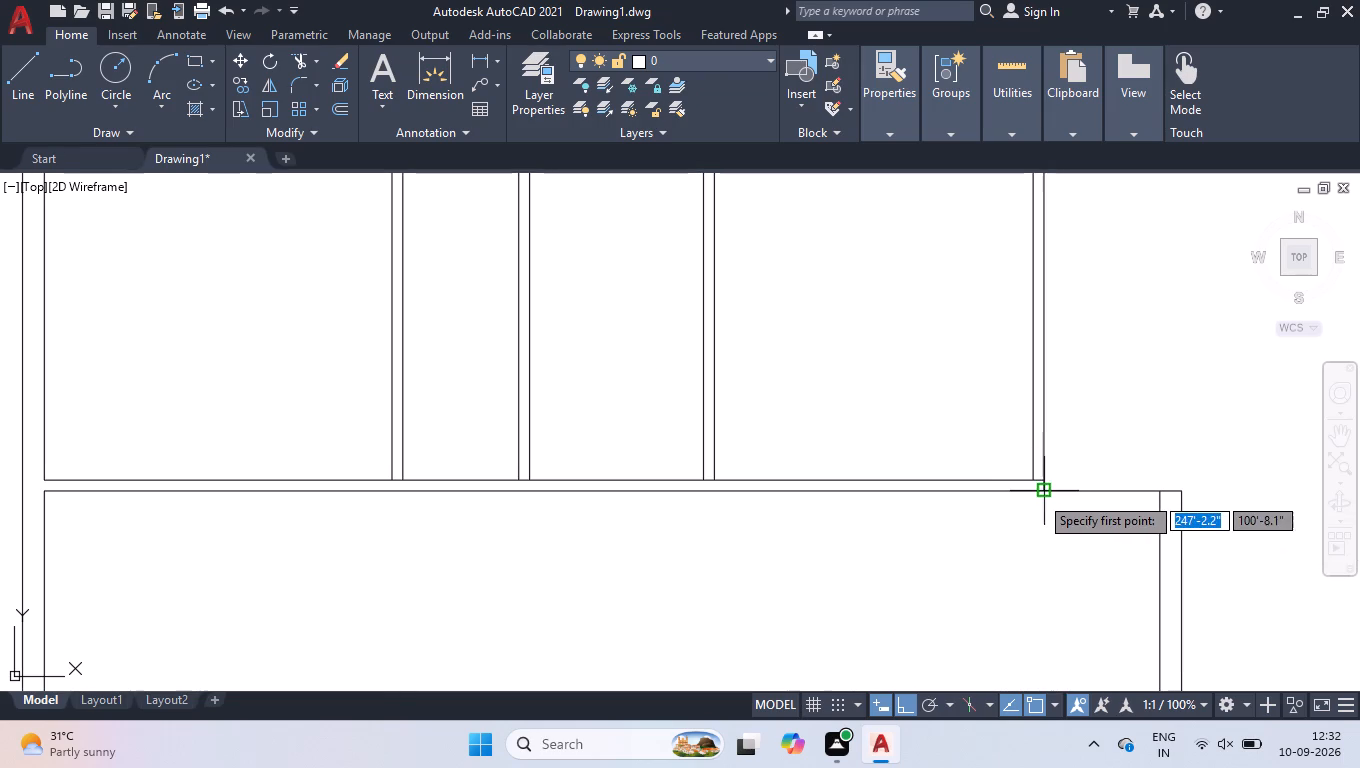
{"action": "left_click", "coordinate": [1039, 495]}
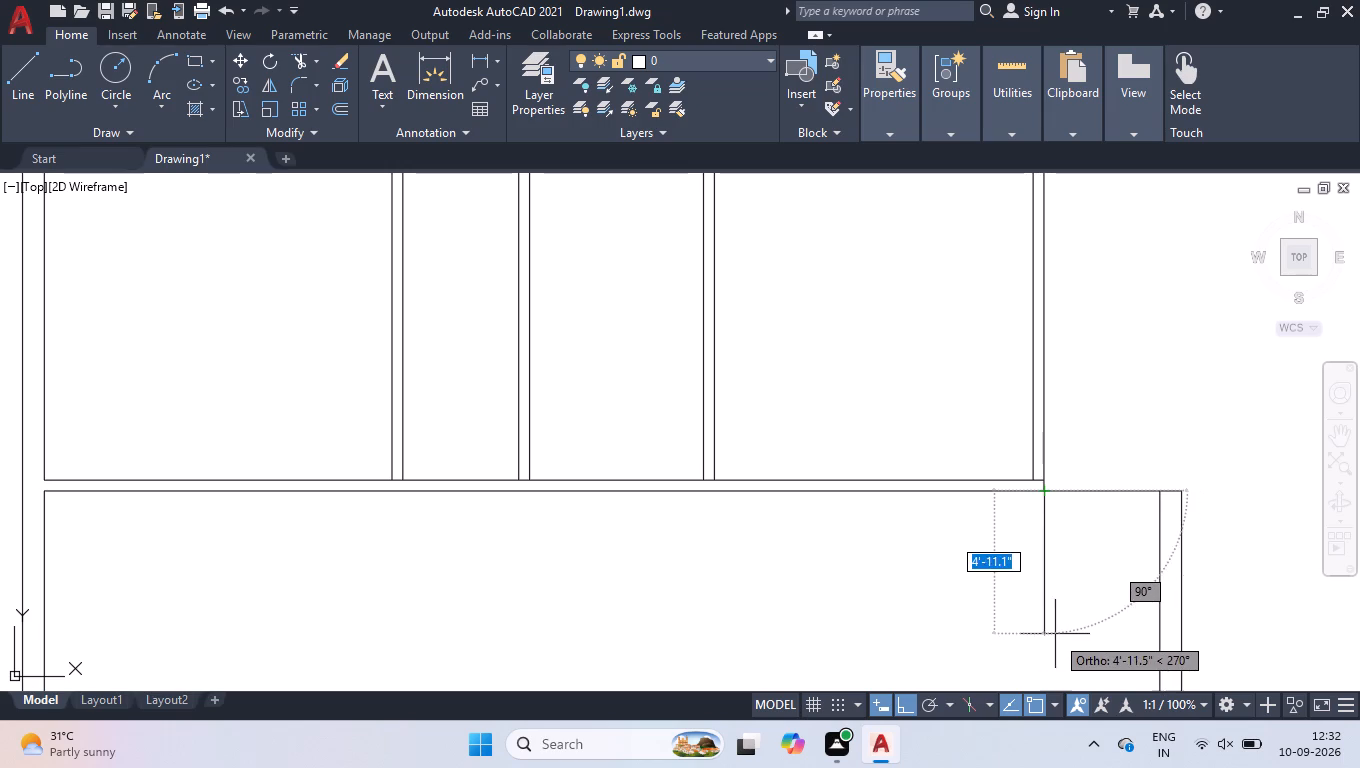
{"action": "scroll", "coordinate": [1056, 633], "scroll_direction": "down", "scroll_amount": 2}
{"action": "scroll", "coordinate": [1051, 649], "scroll_direction": "up", "scroll_amount": 3}
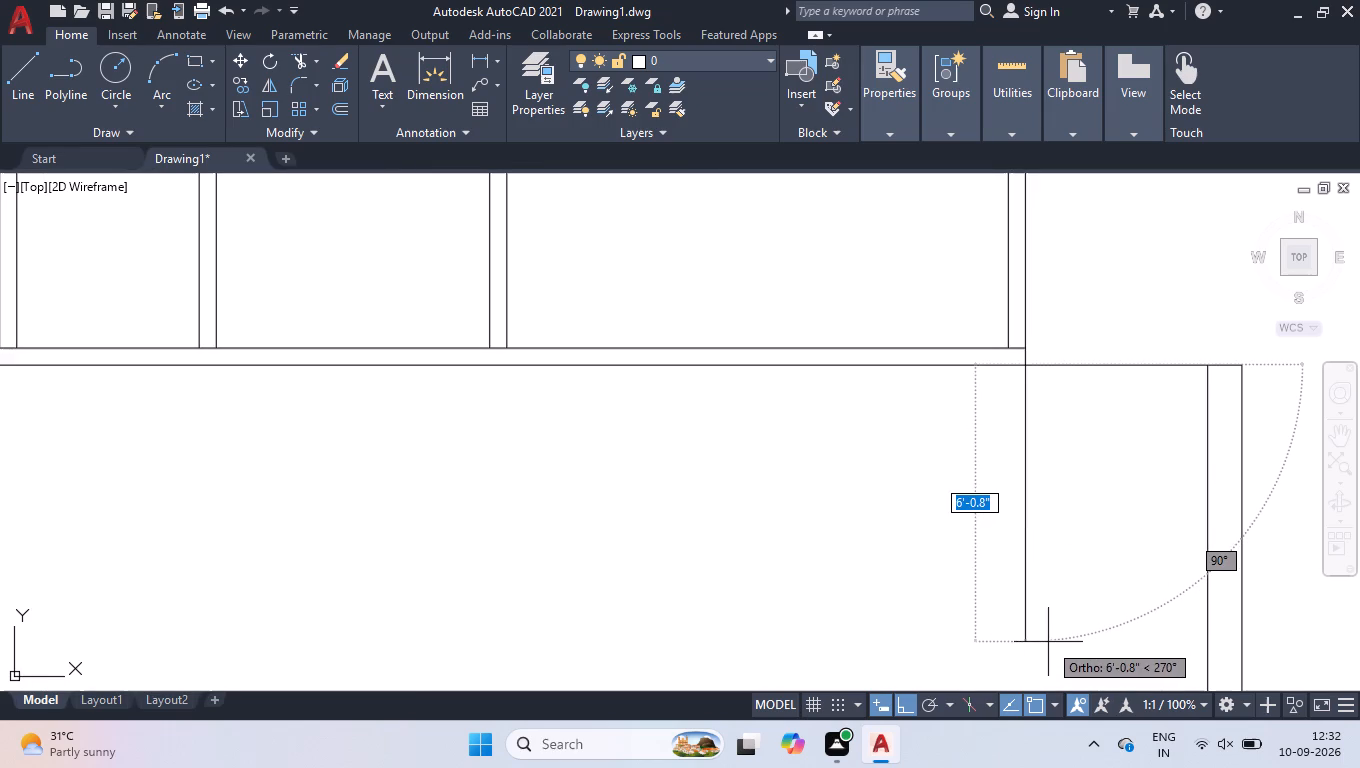
{"action": "type", "text": "4'4.5"}
{"action": "key", "text": "Return"}
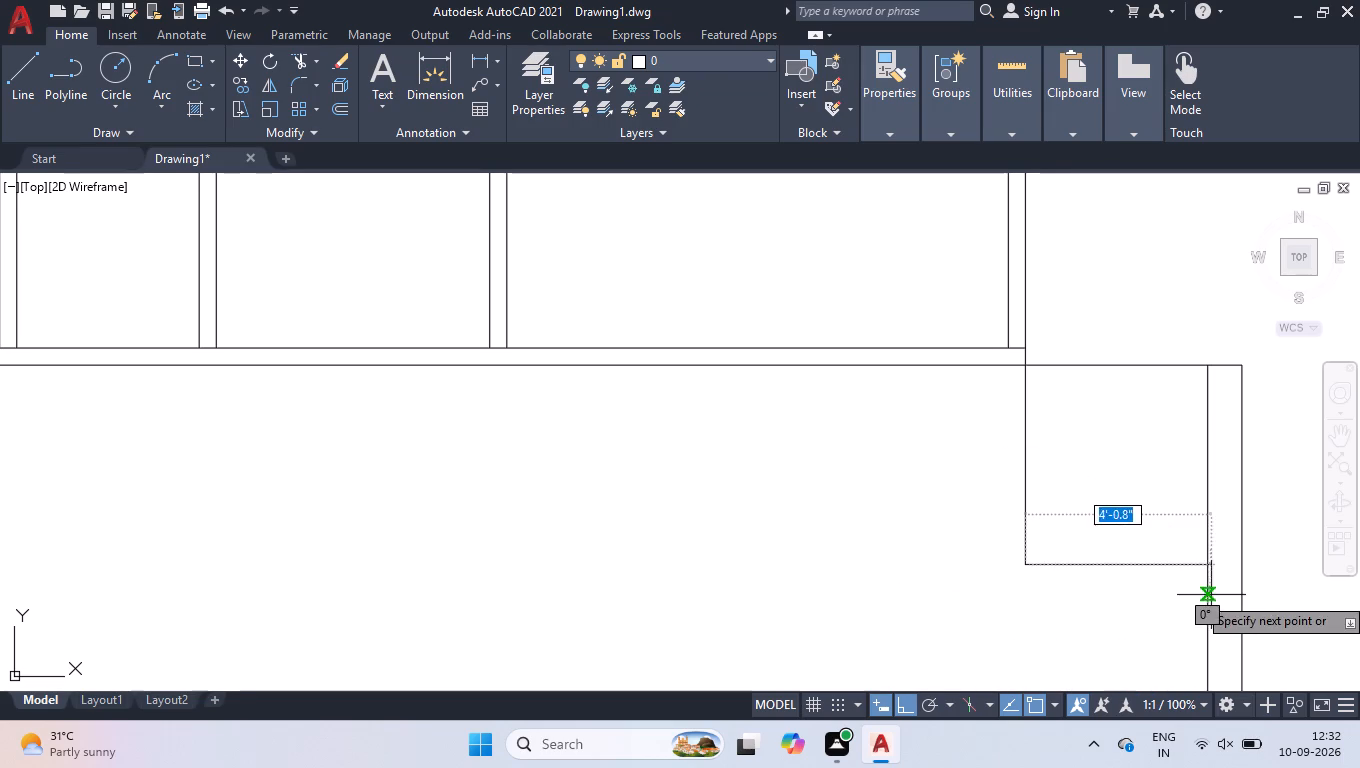
{"action": "left_click", "coordinate": [1244, 563]}
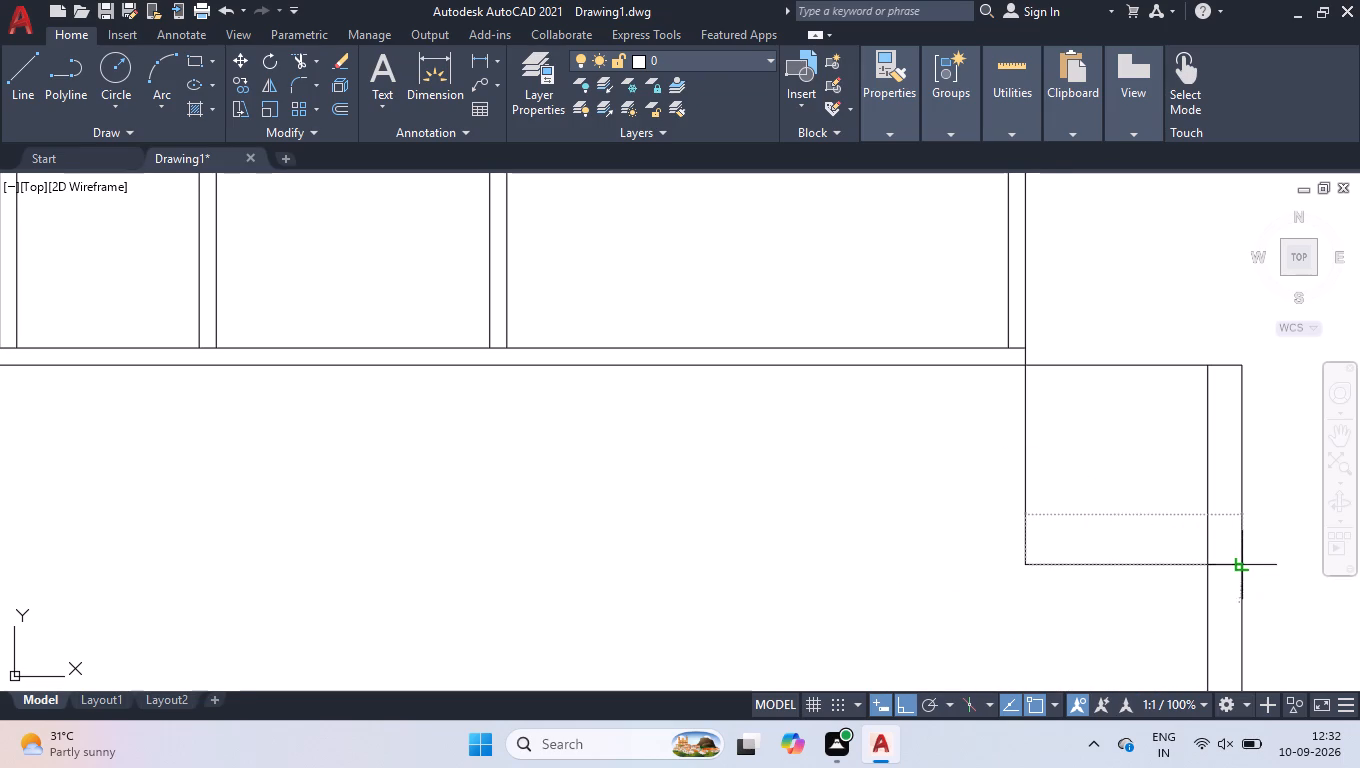
{"action": "key", "text": "space"}
{"action": "key", "text": "space"}
{"action": "key", "text": "space"}
{"action": "key", "text": "space"}
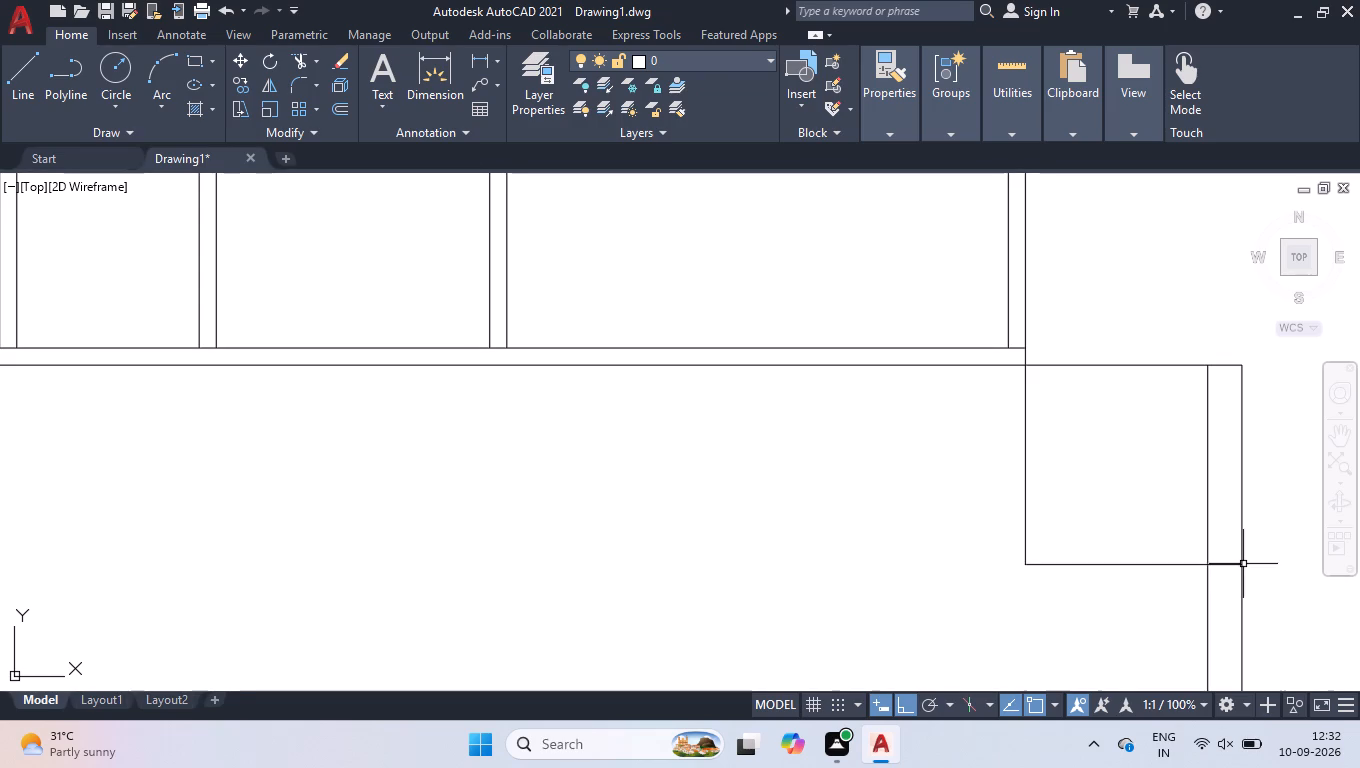
Trim away the horizontal and right wall lines that lie outside the new stepped corner.
{"action": "type", "text": "tr"}
{"action": "key", "text": "Return"}
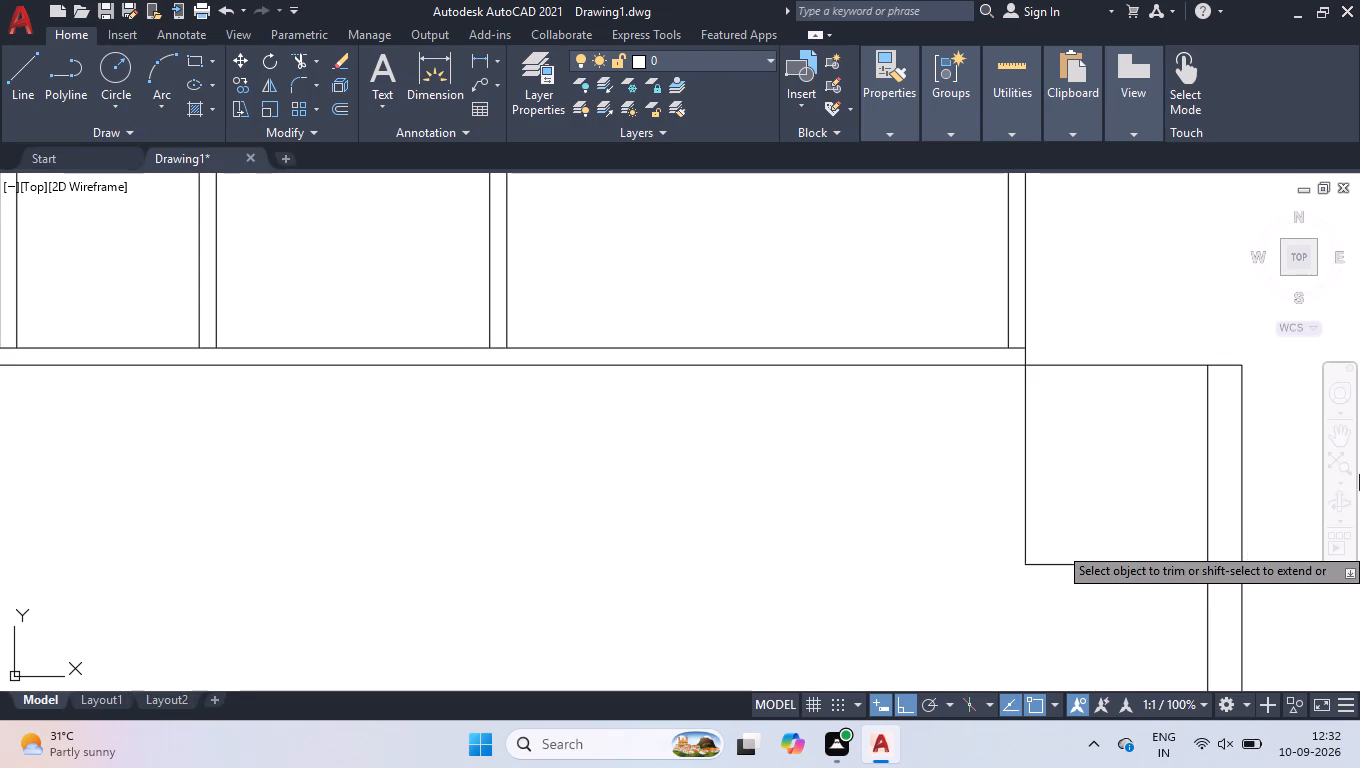
{"action": "left_click", "coordinate": [1261, 510]}
{"action": "left_click", "coordinate": [1112, 329]}
{"action": "key", "text": "space"}
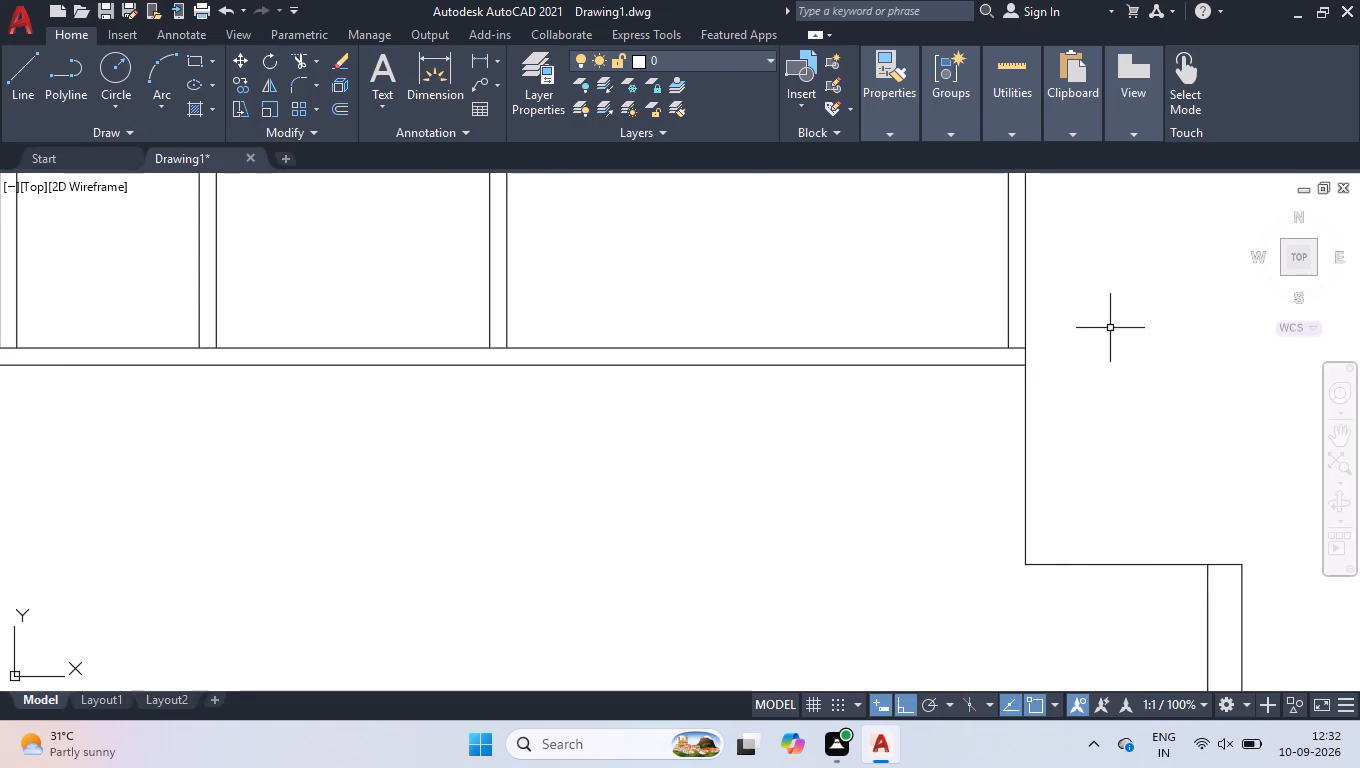
Offset the step's new vertical line 4.5" inward to form the wall's inner face.
{"action": "scroll", "coordinate": [1119, 365], "scroll_direction": "down", "scroll_amount": 3}
{"action": "scroll", "coordinate": [1117, 366], "scroll_direction": "up", "scroll_amount": 3}
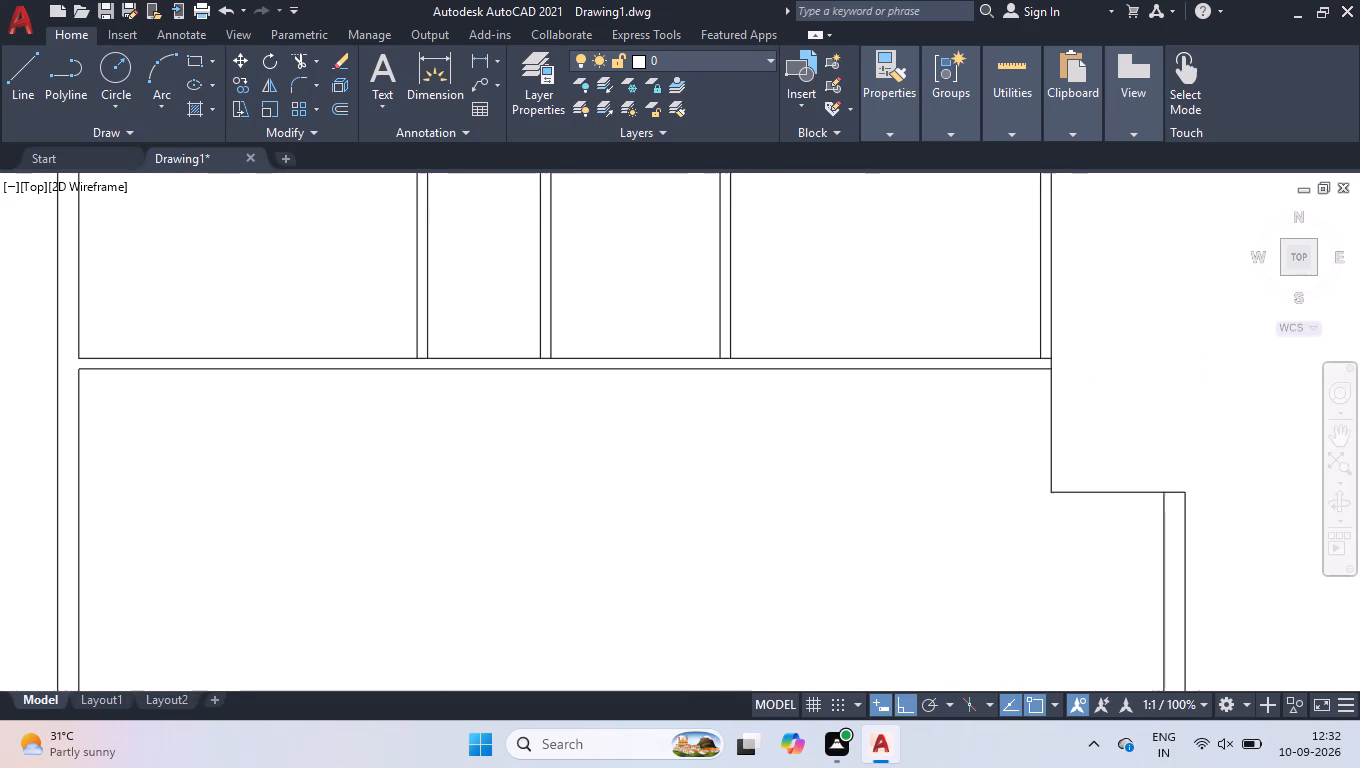
{"action": "type", "text": "off"}
{"action": "key", "text": "Return"}
{"action": "type", "text": "4.5"}
{"action": "key", "text": "Return"}
{"action": "left_click", "coordinate": [1005, 486]}
{"action": "left_click", "coordinate": [913, 486]}
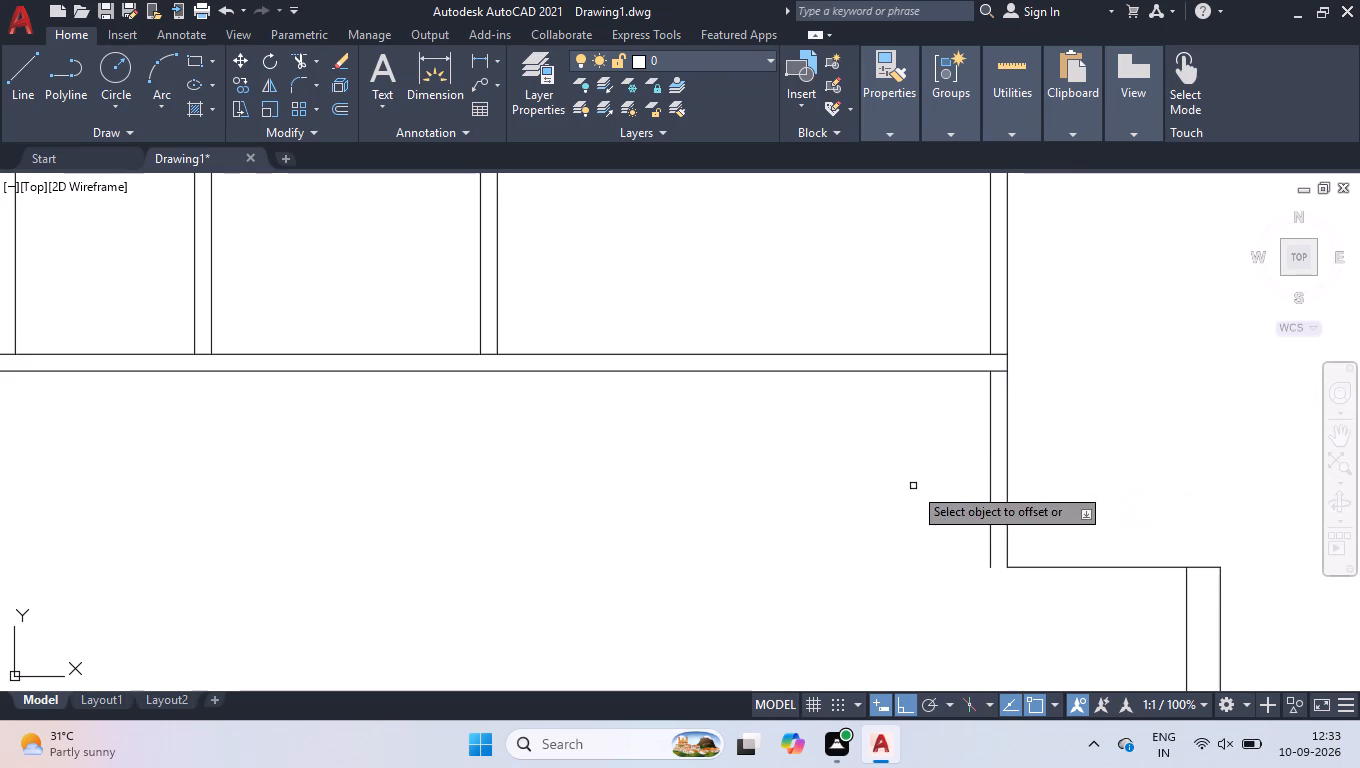
Add a 4.5" vertical partition below the horizontal wall by offsetting lines, 8' to the left of the step wall's inner face.
{"action": "left_click", "coordinate": [991, 488]}
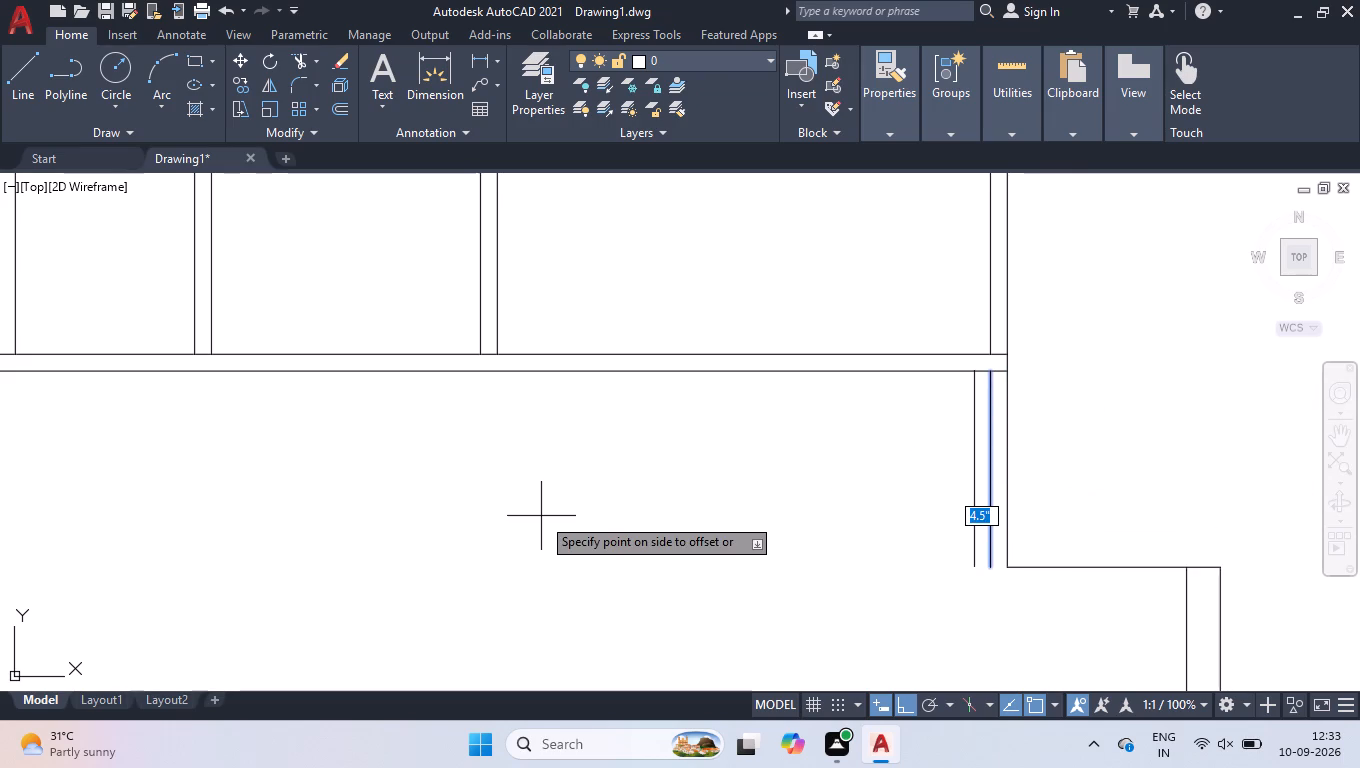
{"action": "type", "text": "8'"}
{"action": "key", "text": "Return"}
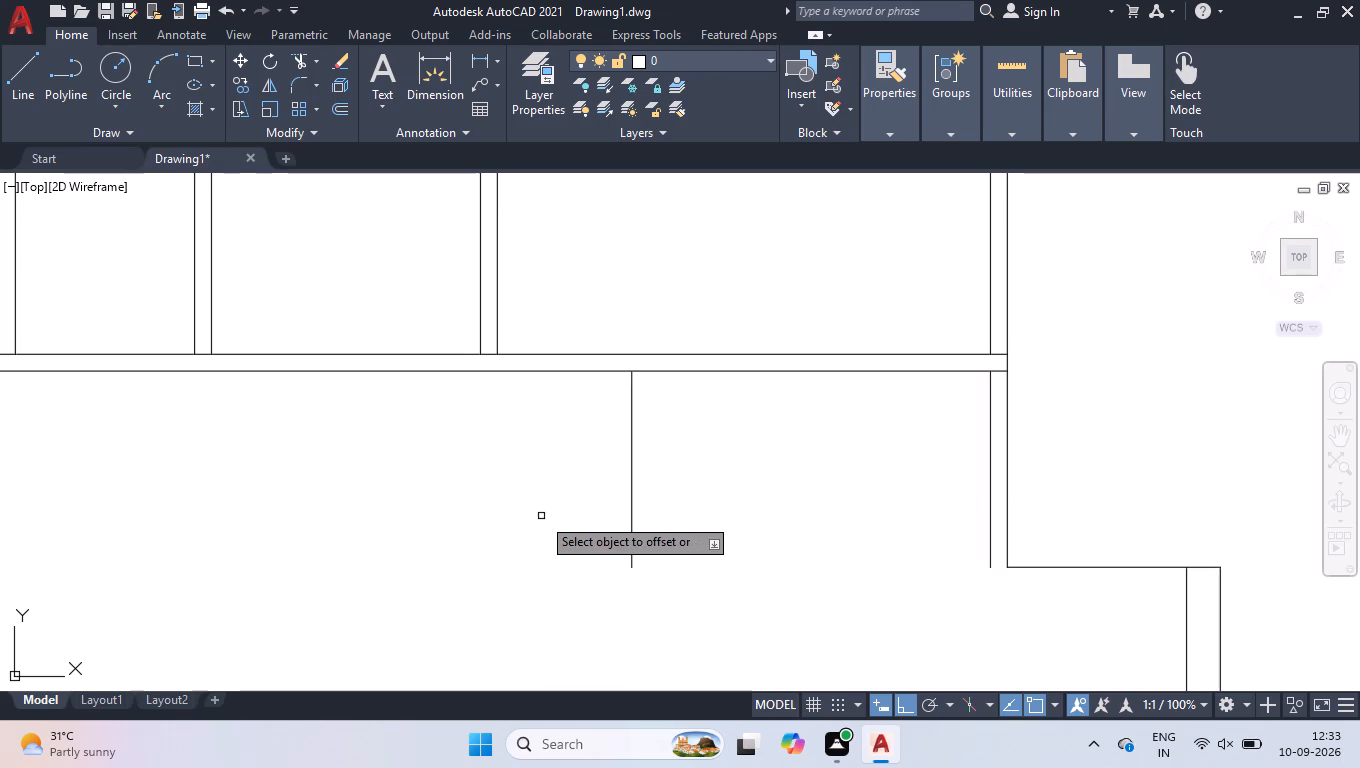
{"action": "left_click", "coordinate": [632, 505]}
{"action": "left_click", "coordinate": [604, 508]}
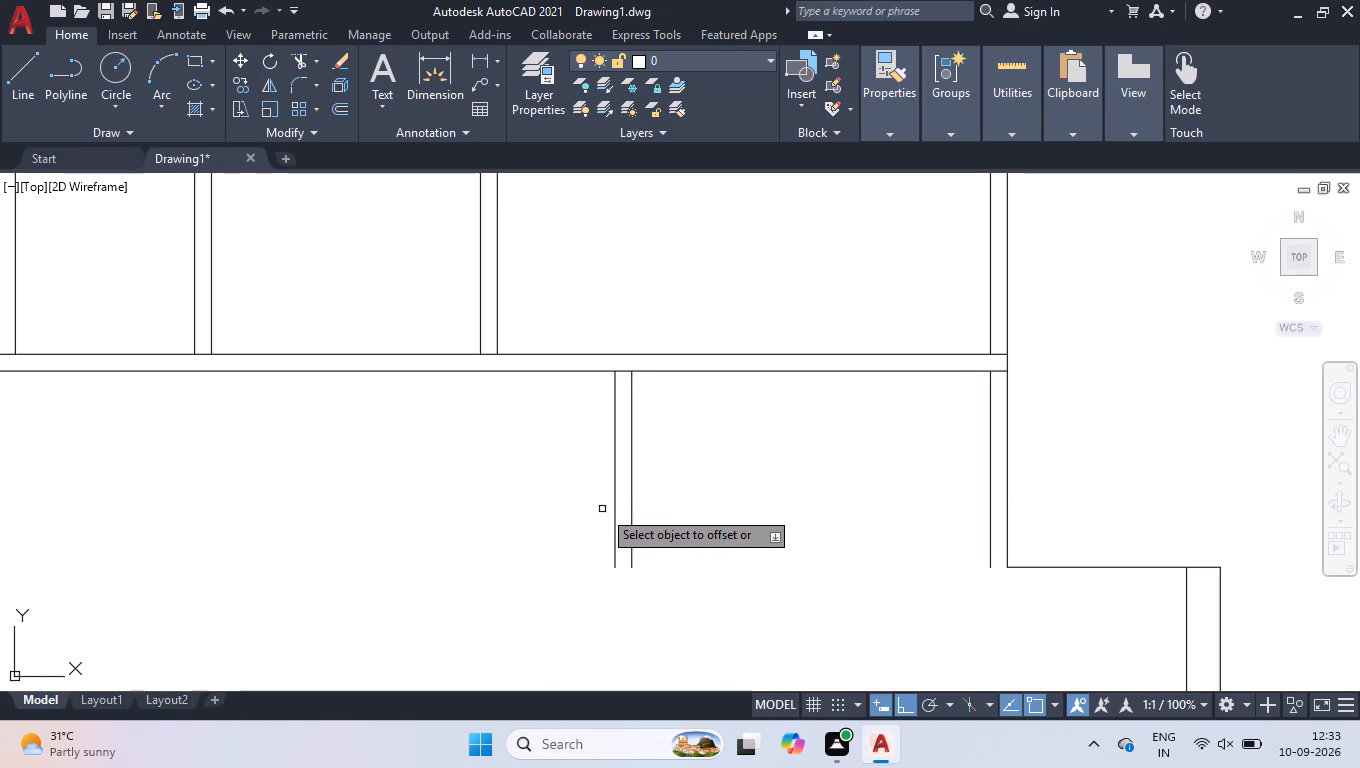
{"action": "key", "text": "space"}
Extend the left line of the third top-row partition down to the horizontal wall's lower line.
{"action": "type", "text": "ex"}
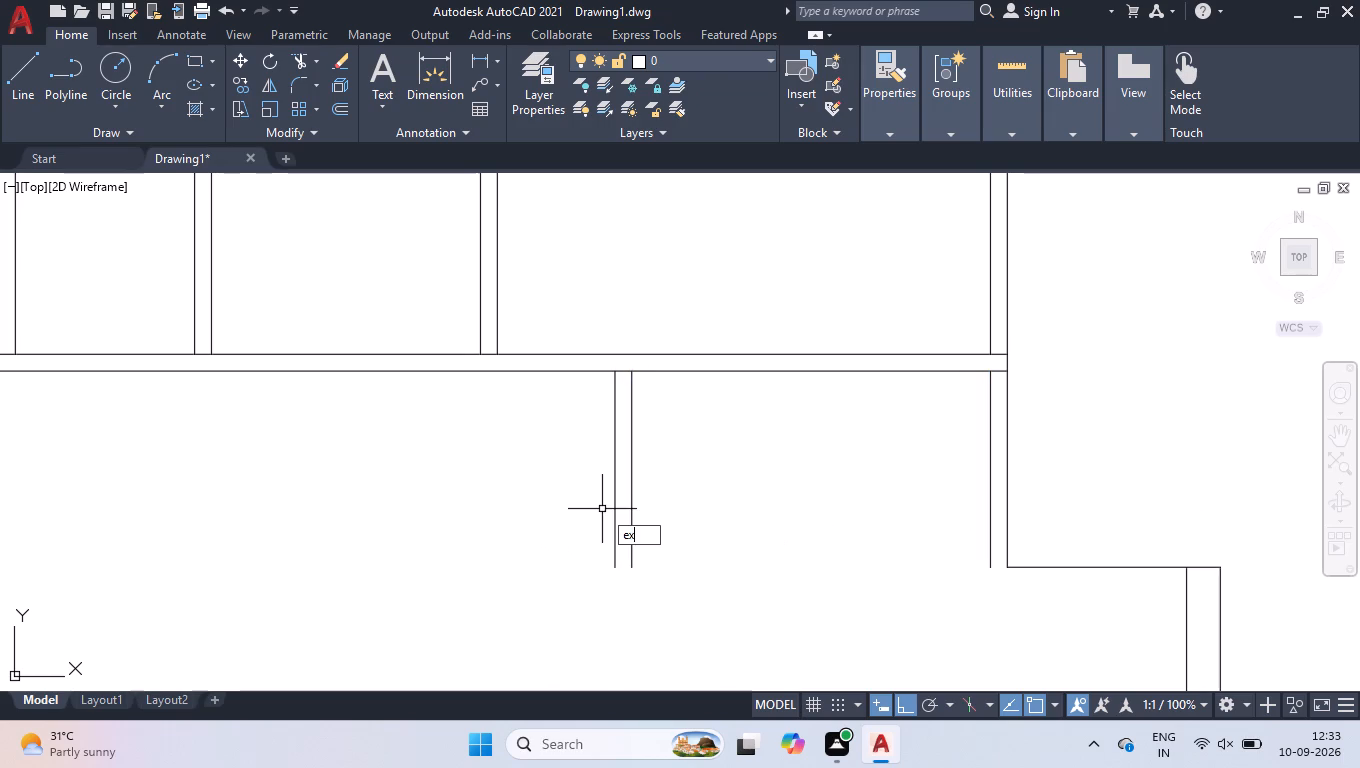
{"action": "key", "text": "Return"}
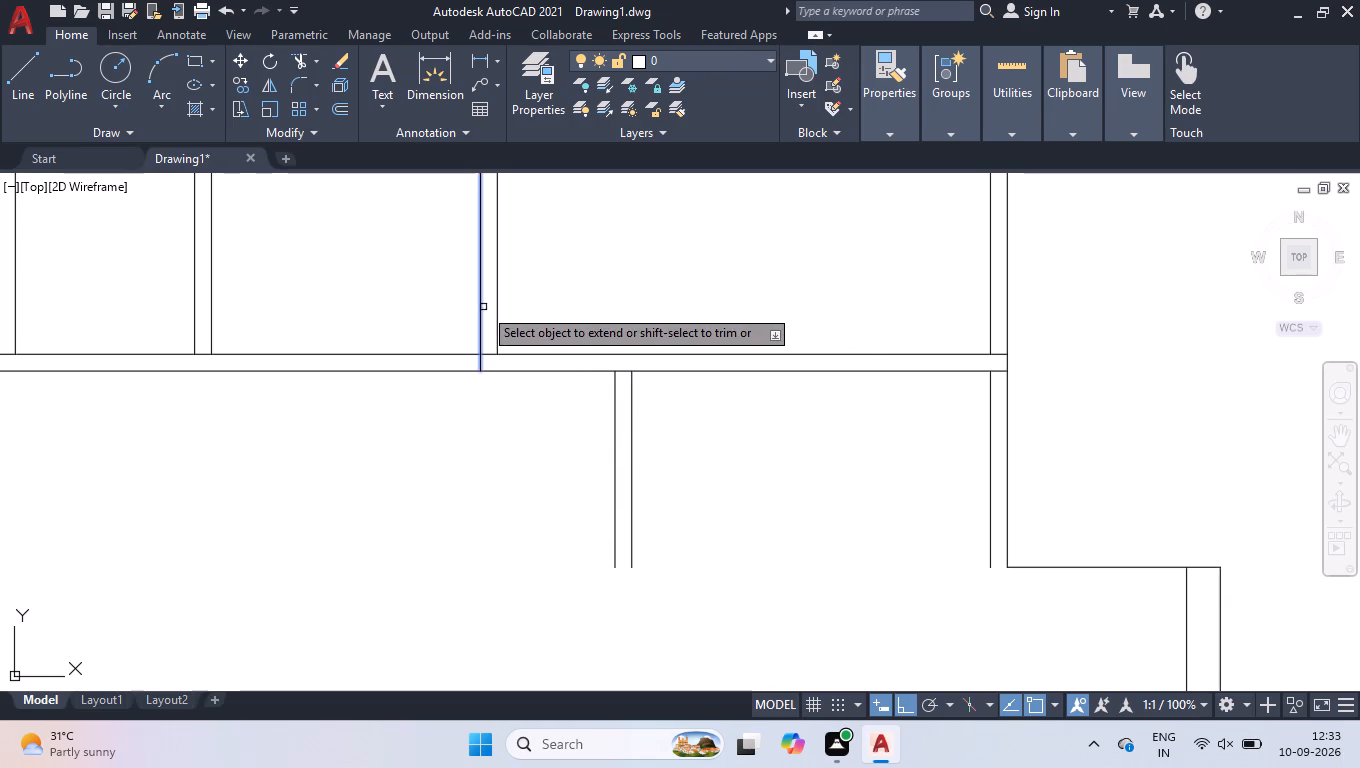
{"action": "left_click", "coordinate": [483, 307]}
{"action": "key", "text": "Return"}
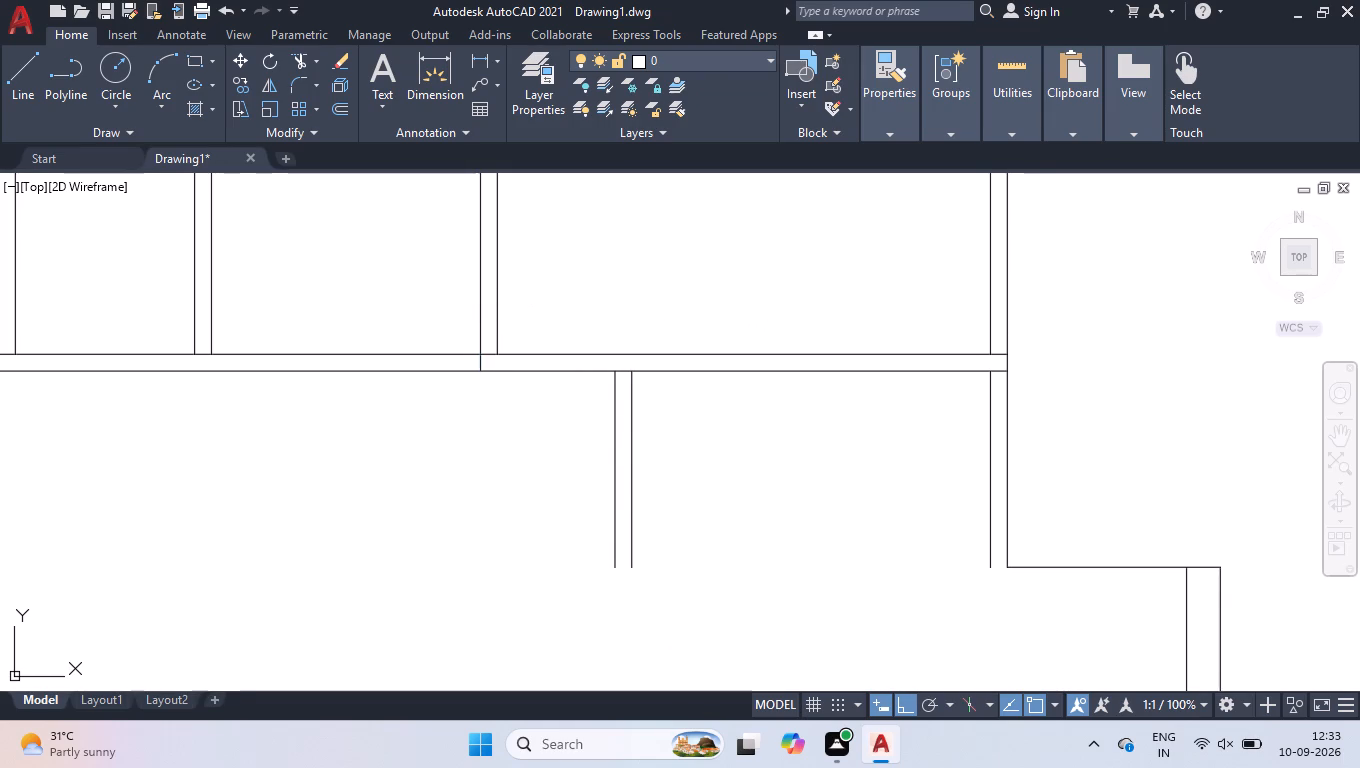
Draw a horizontal line about 15'-3" leftward from the lower end of the step wall's inner face, and offset it 4.5" upward.
{"action": "key", "text": "l"}
{"action": "key", "text": "Return"}
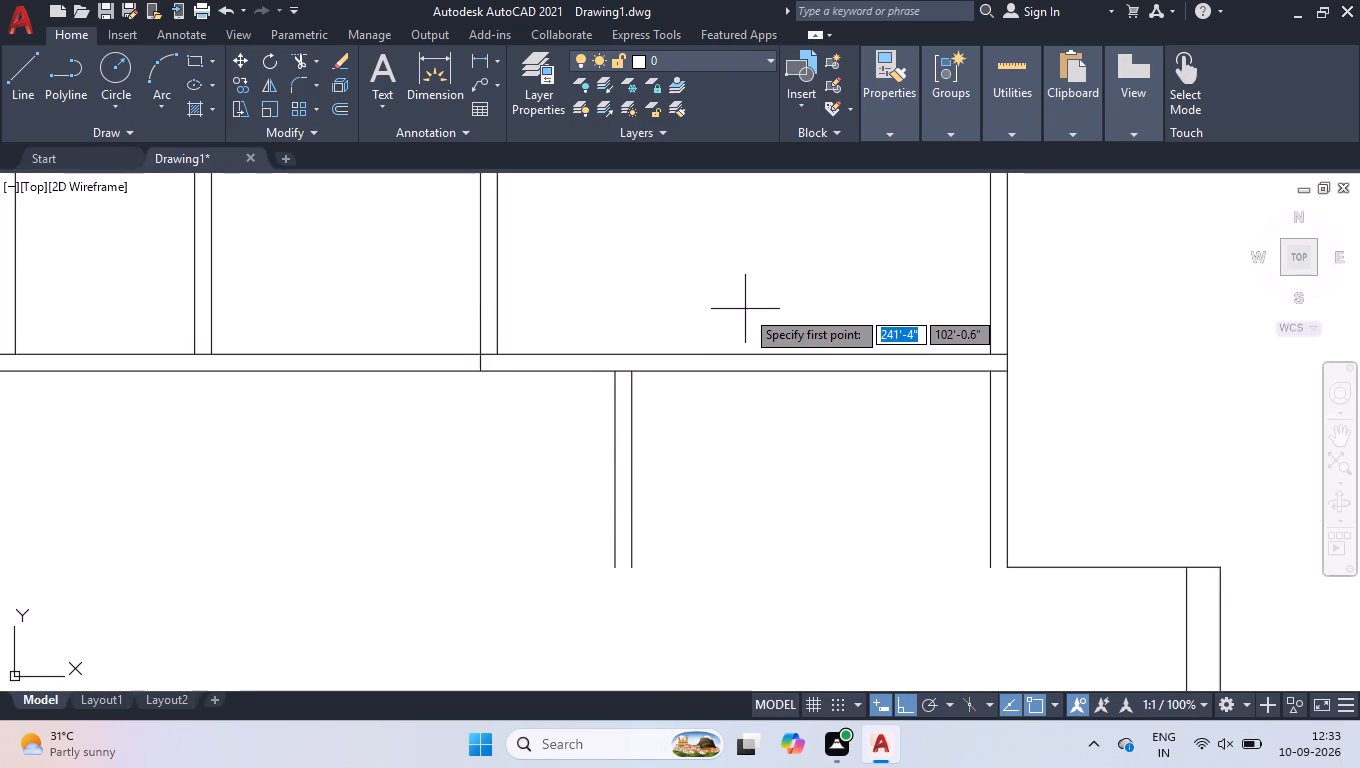
{"action": "left_click", "coordinate": [992, 569]}
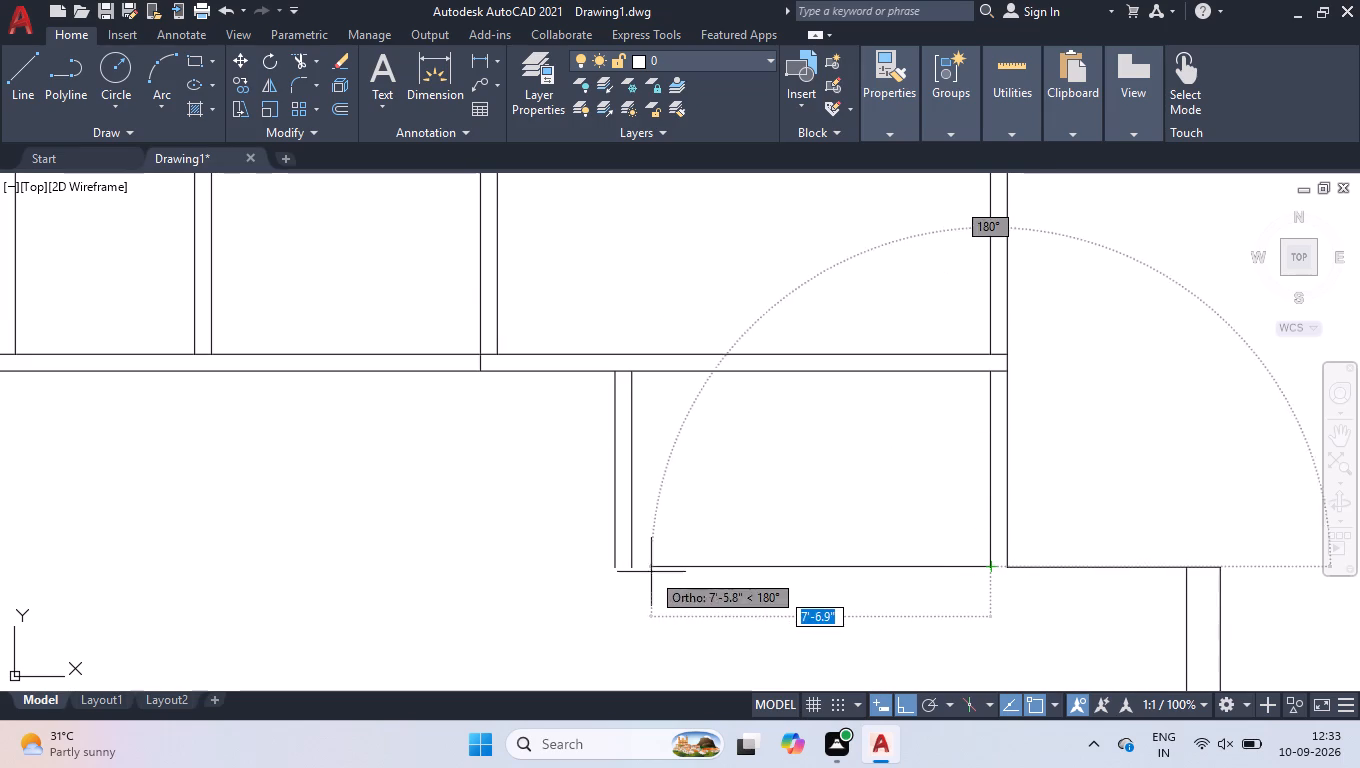
{"action": "left_click", "coordinate": [305, 577]}
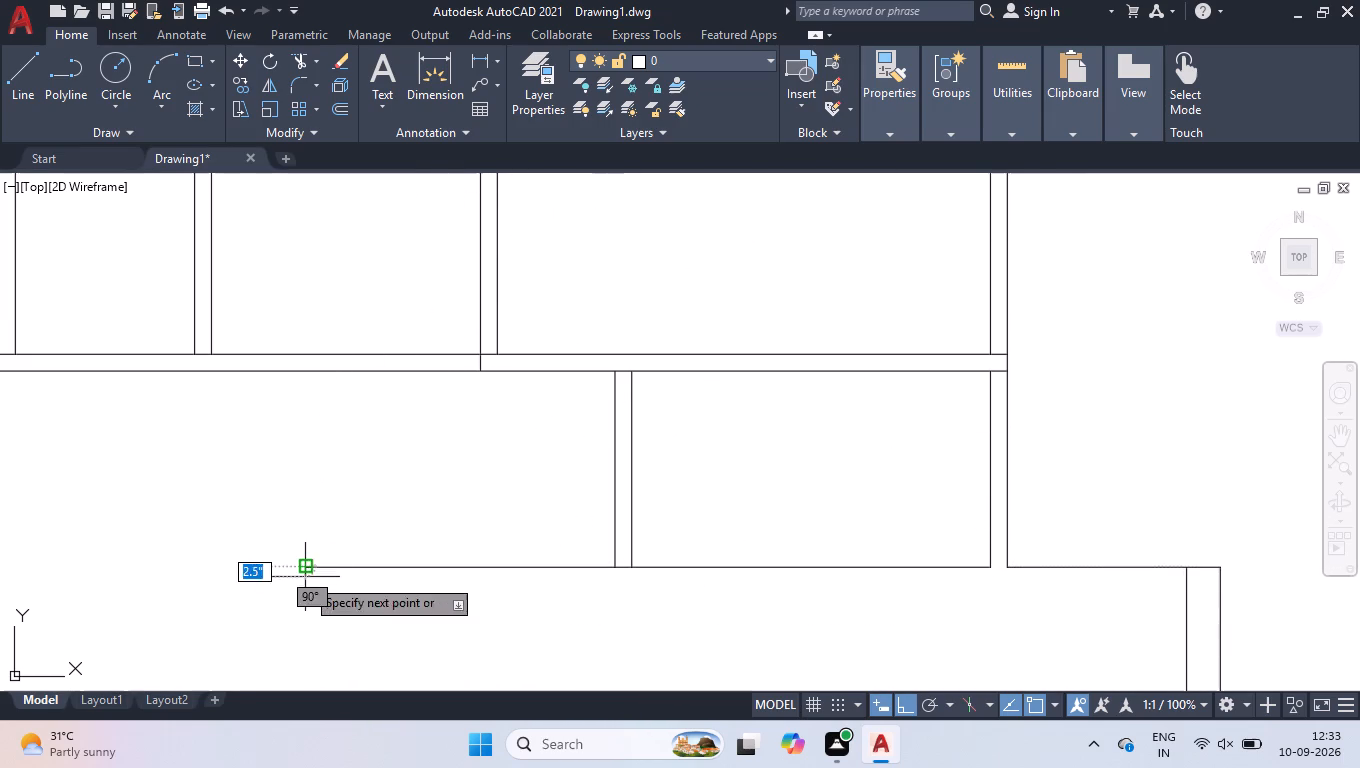
{"action": "key", "text": "space"}
{"action": "type", "text": "off"}
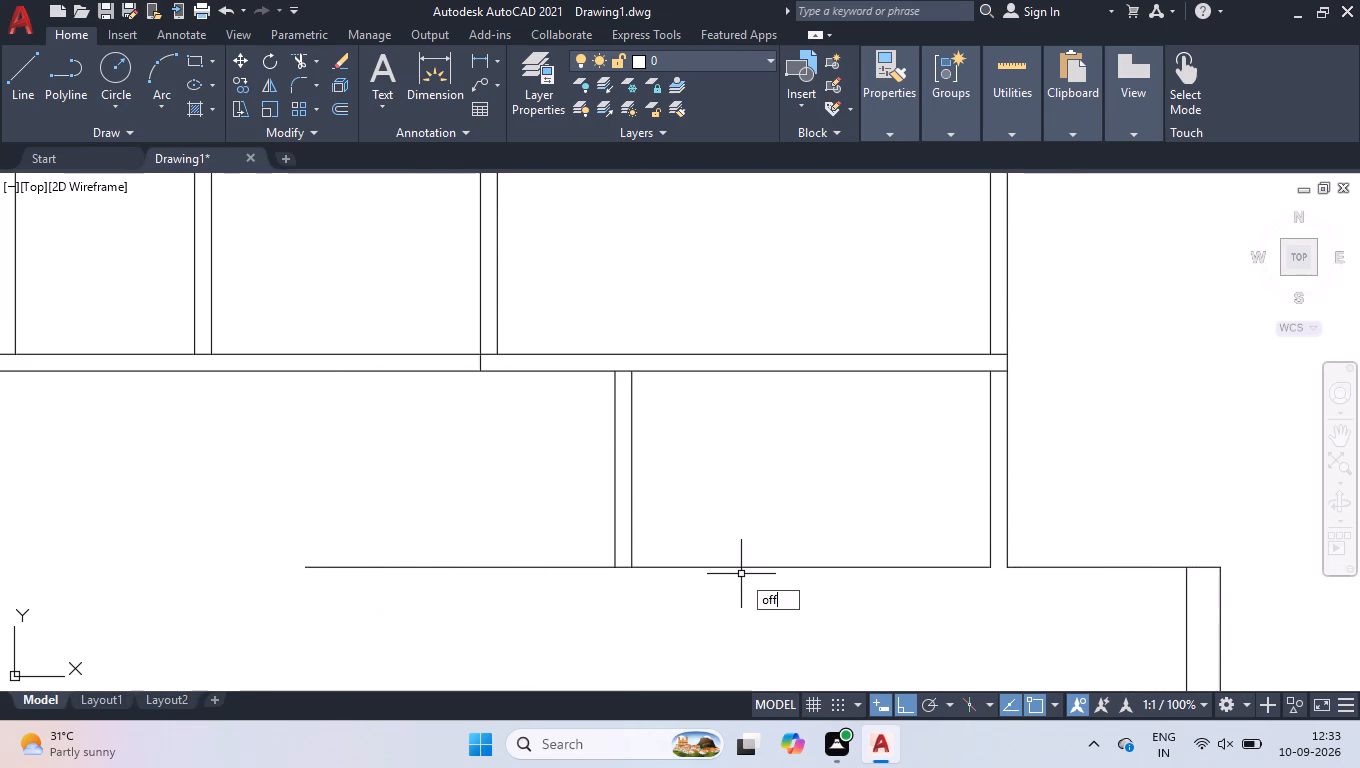
{"action": "key", "text": "Return"}
{"action": "type", "text": "4'"}
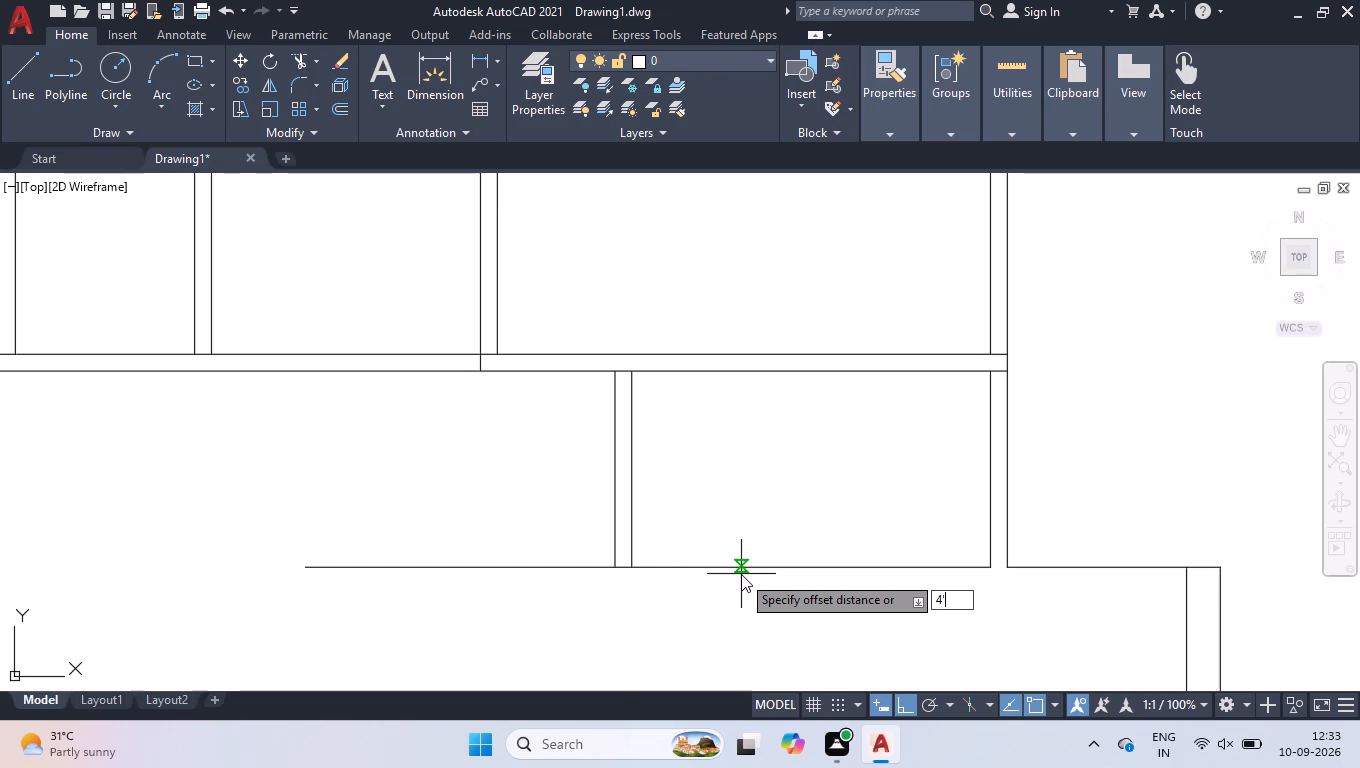
{"action": "key", "text": "BackSpace"}
{"action": "type", "text": ".5"}
{"action": "key", "text": "Return"}
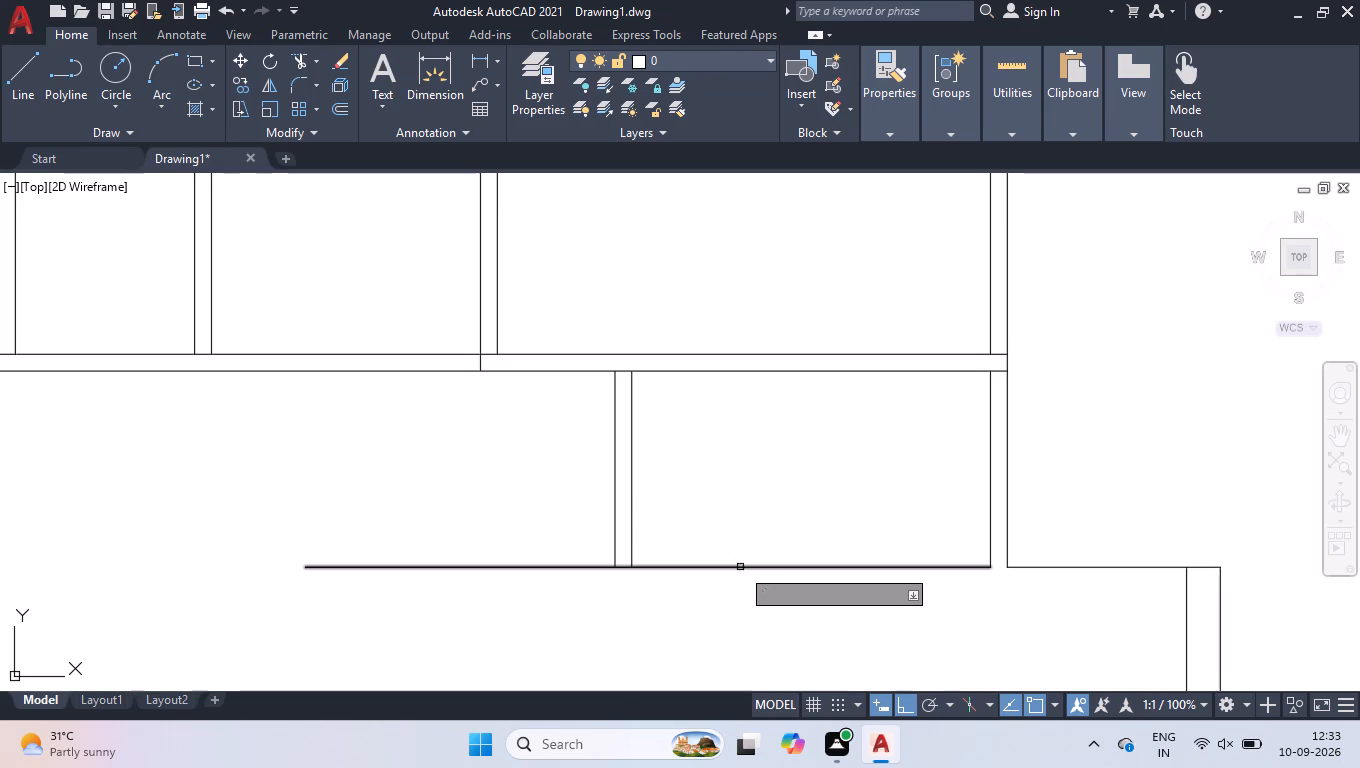
{"action": "left_click", "coordinate": [740, 567]}
{"action": "left_click", "coordinate": [751, 512]}
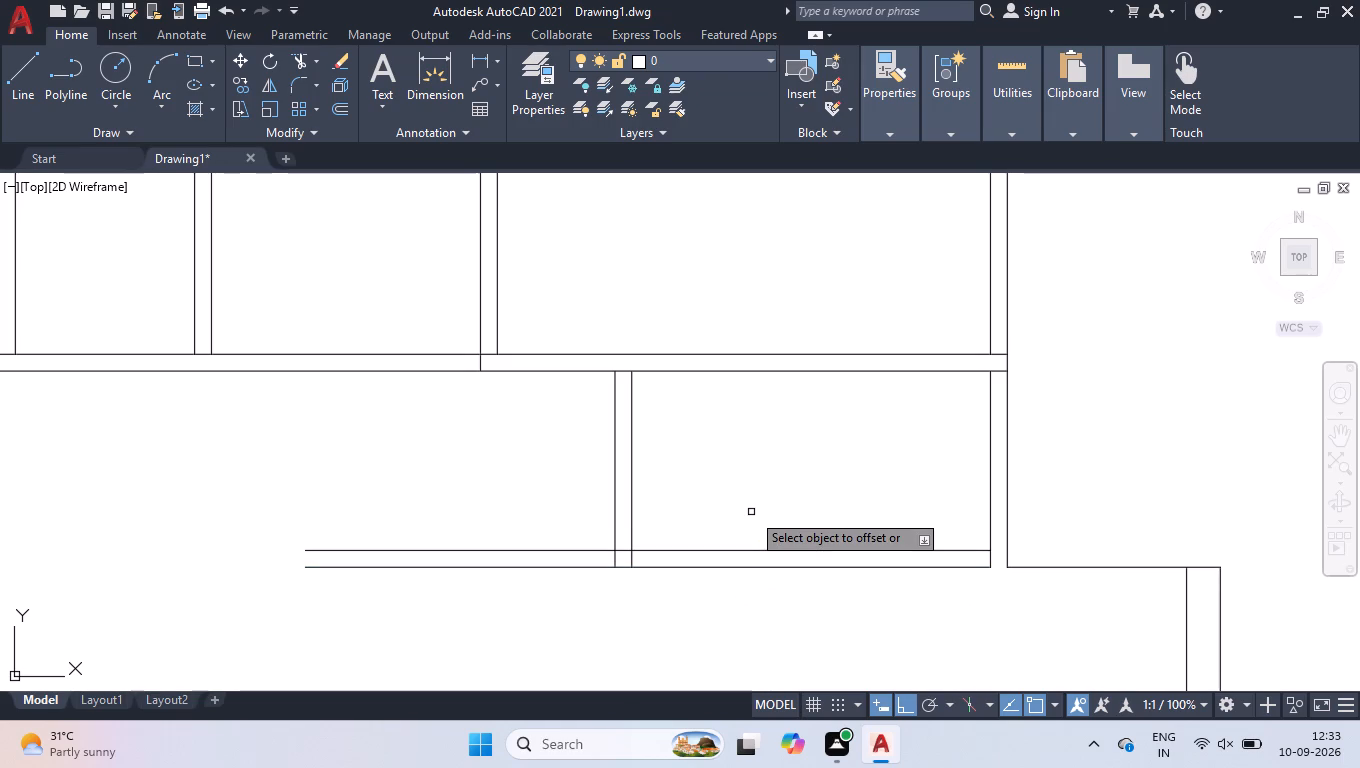
{"action": "key", "text": "space"}
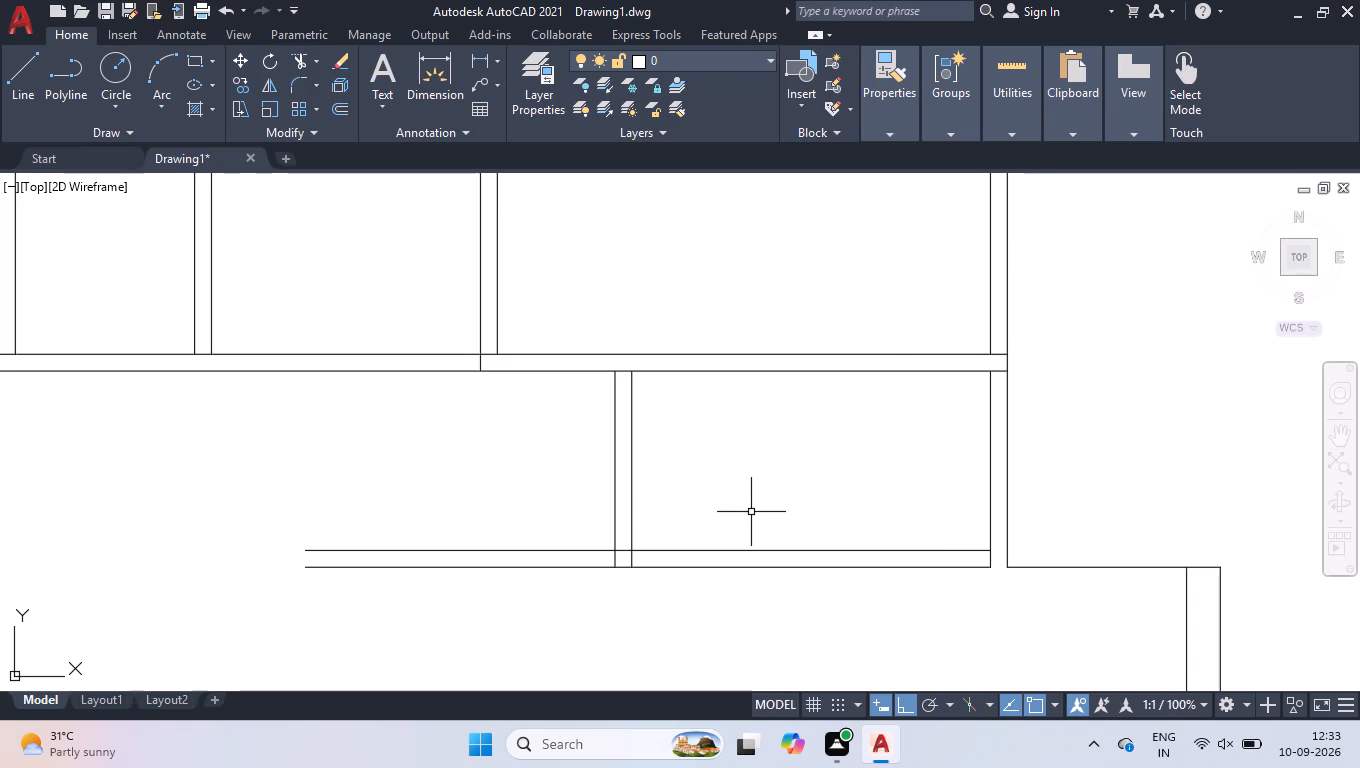
Measure the width and depth of the small room inside the stepped corner.
{"action": "left_click", "coordinate": [997, 159]}
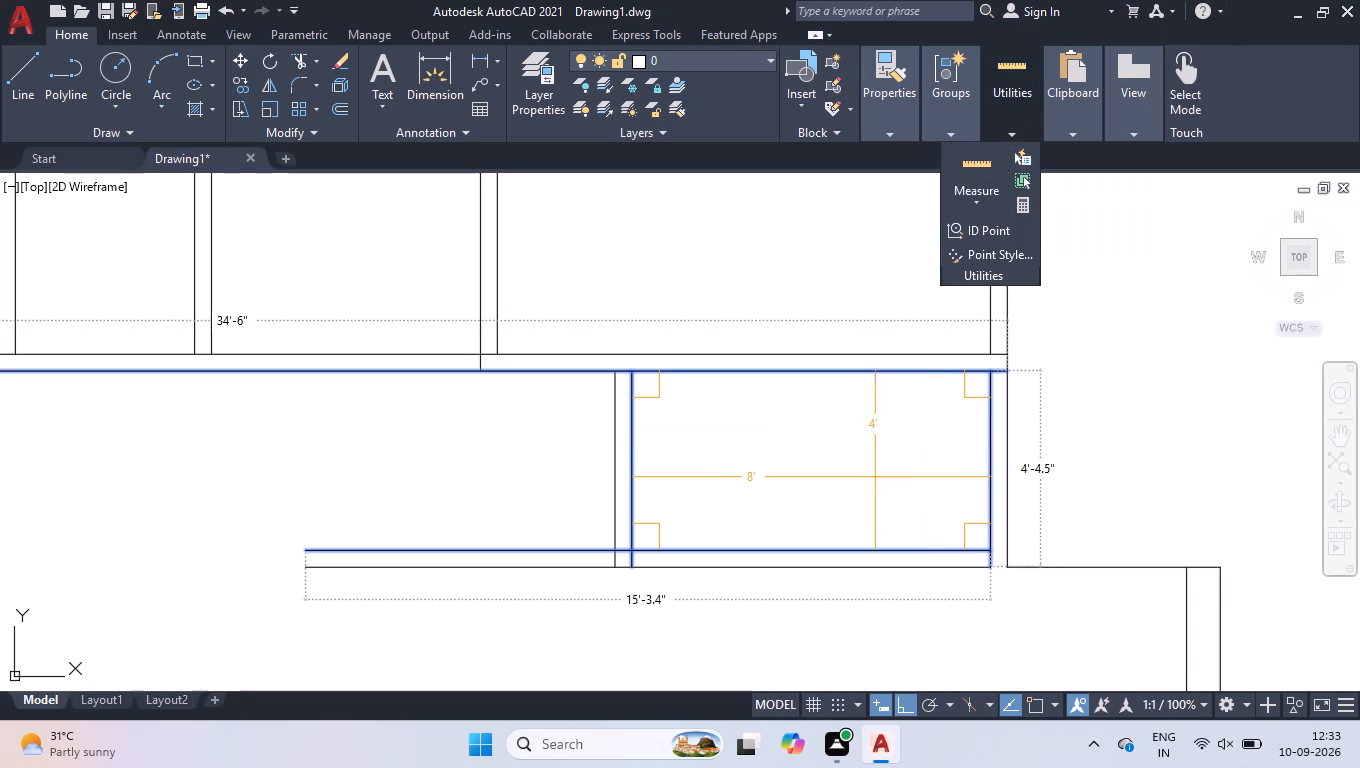
{"action": "key", "text": "space"}
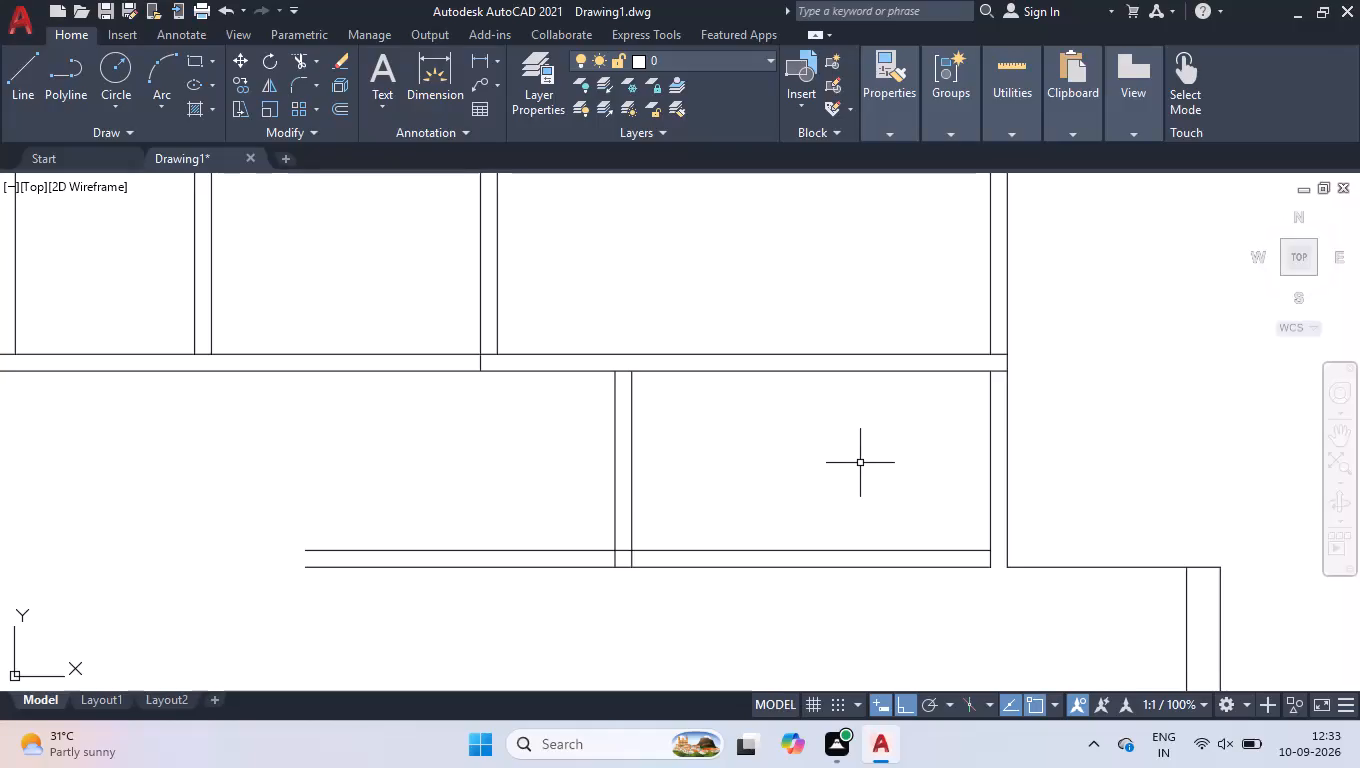
Draw a line about 2'-6" leftward from the new horizontal wall's lower line, ending in line with the second partition's left line.
{"action": "scroll", "coordinate": [974, 472], "scroll_direction": "down", "scroll_amount": 2}
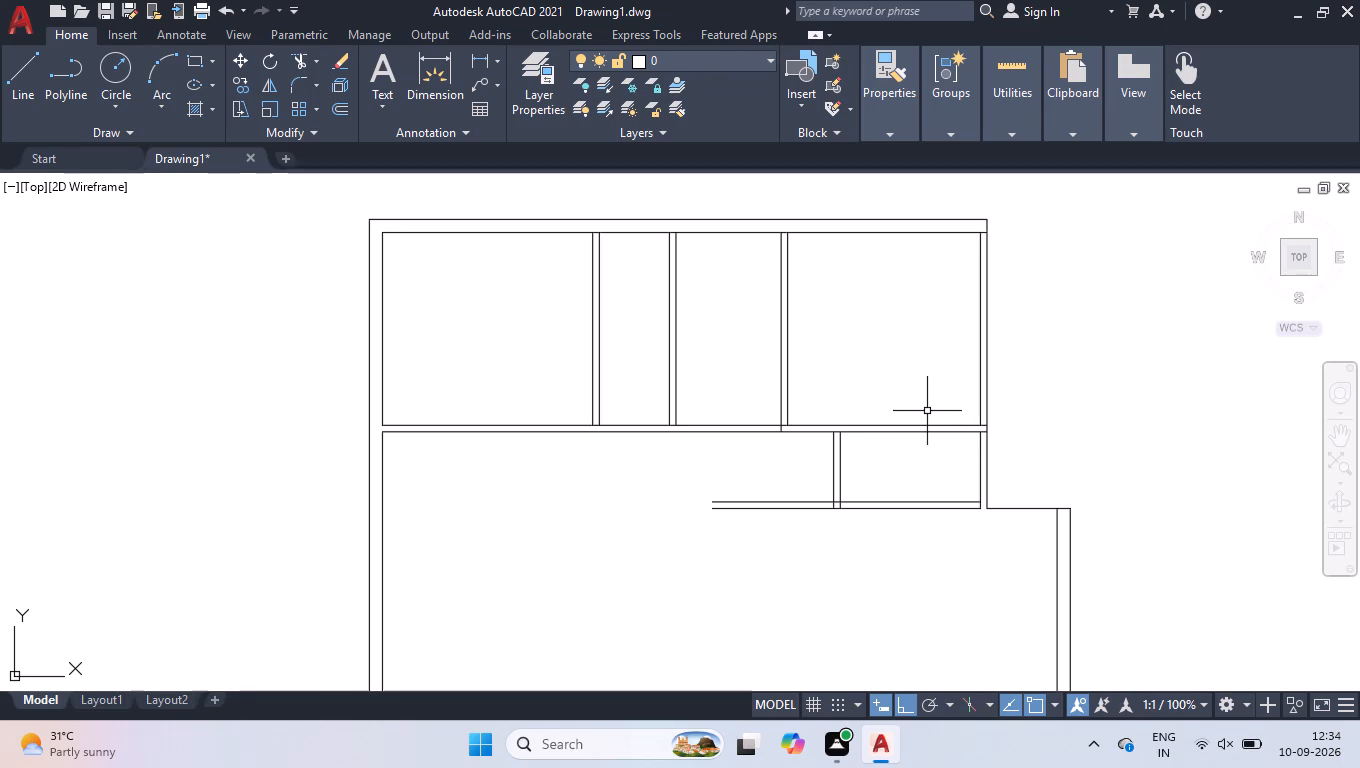
{"action": "key", "text": "l"}
{"action": "key", "text": "Return"}
{"action": "left_click", "coordinate": [714, 505]}
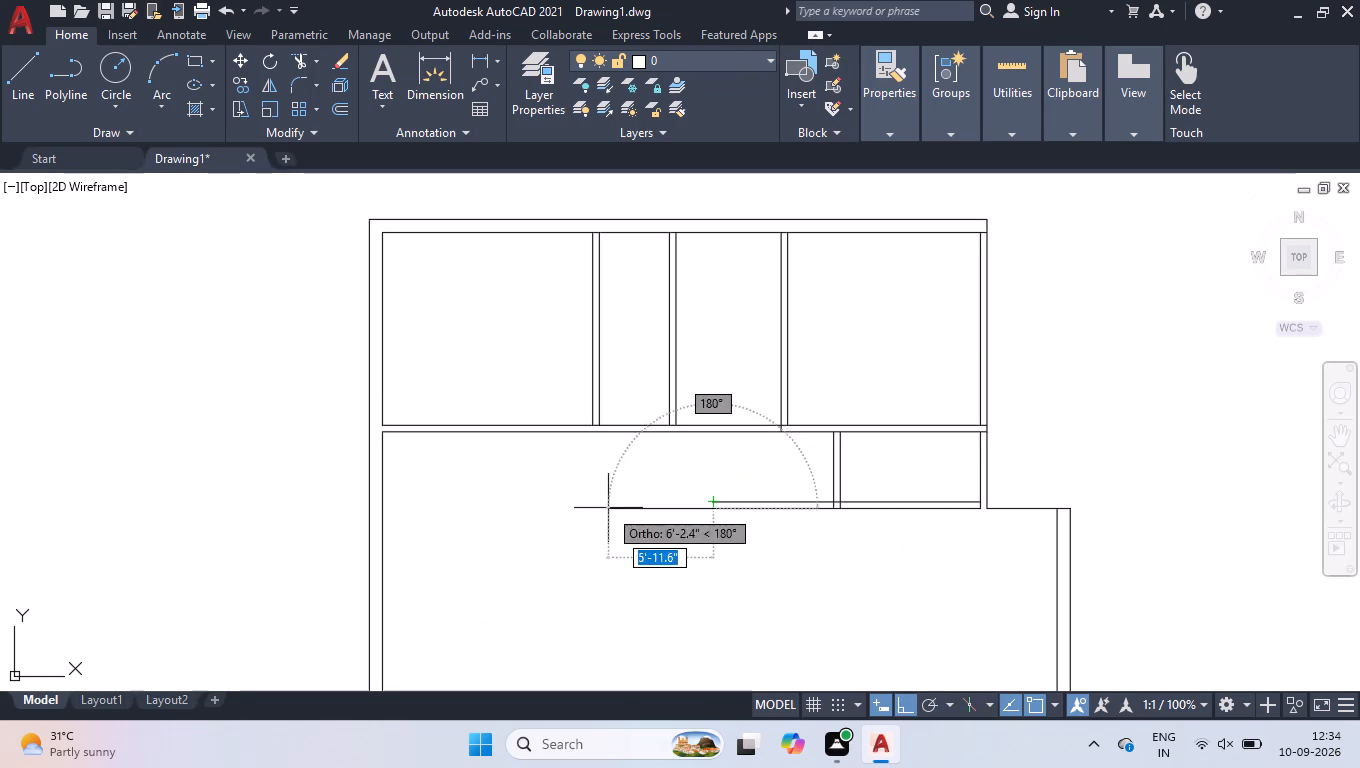
{"action": "left_click", "coordinate": [665, 472]}
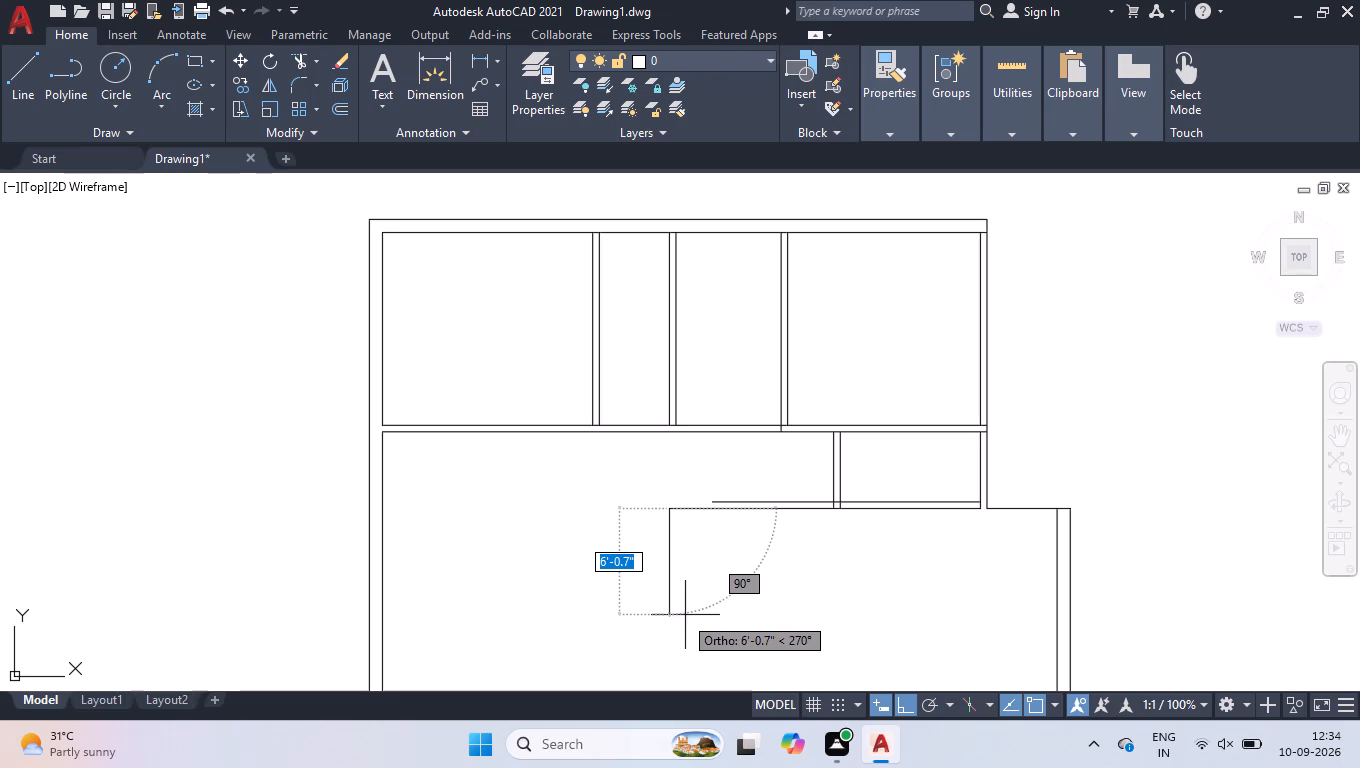
{"action": "key", "text": "space"}
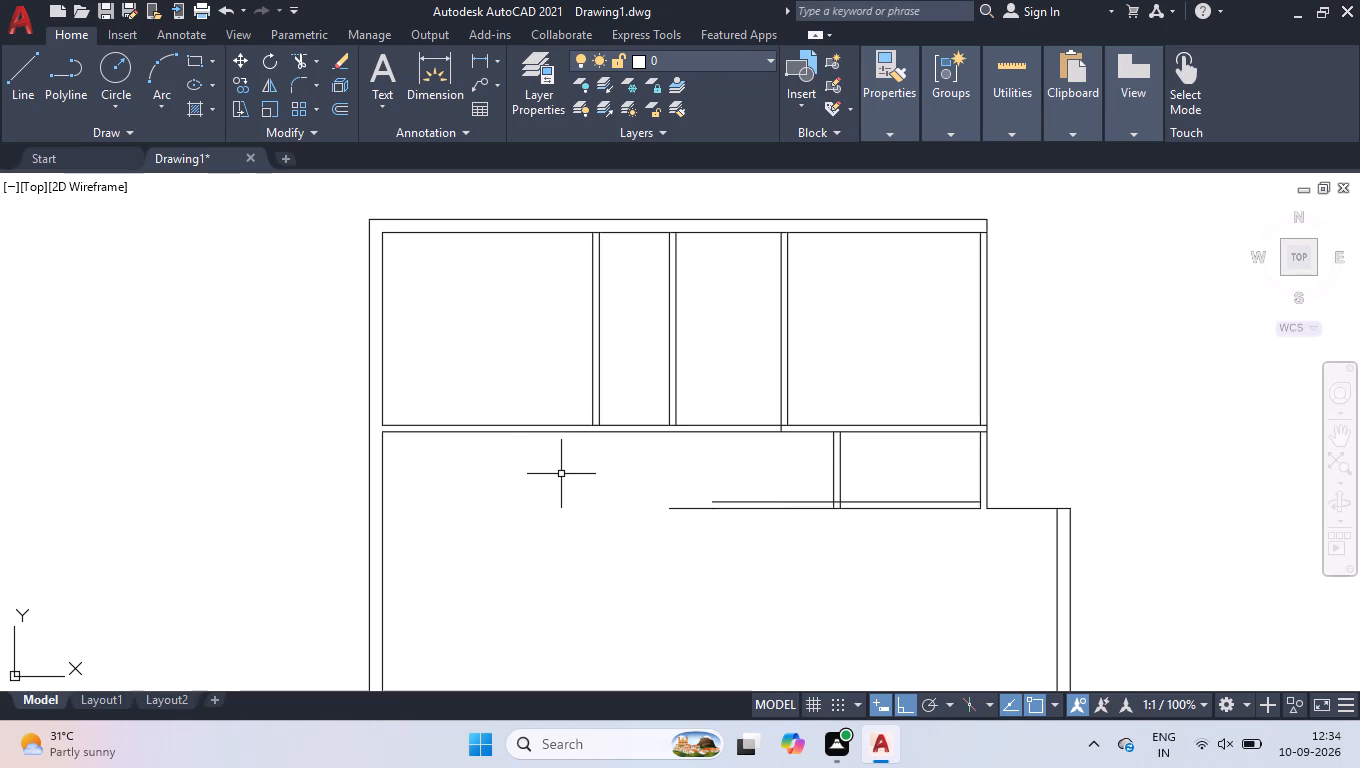
Draw connected lines from the left wall's inner face below the horizontal wall: 12'6" down, about 17' right, 8'-6" up, and right to the short wall's upper line end.
{"action": "key", "text": "l"}
{"action": "key", "text": "Return"}
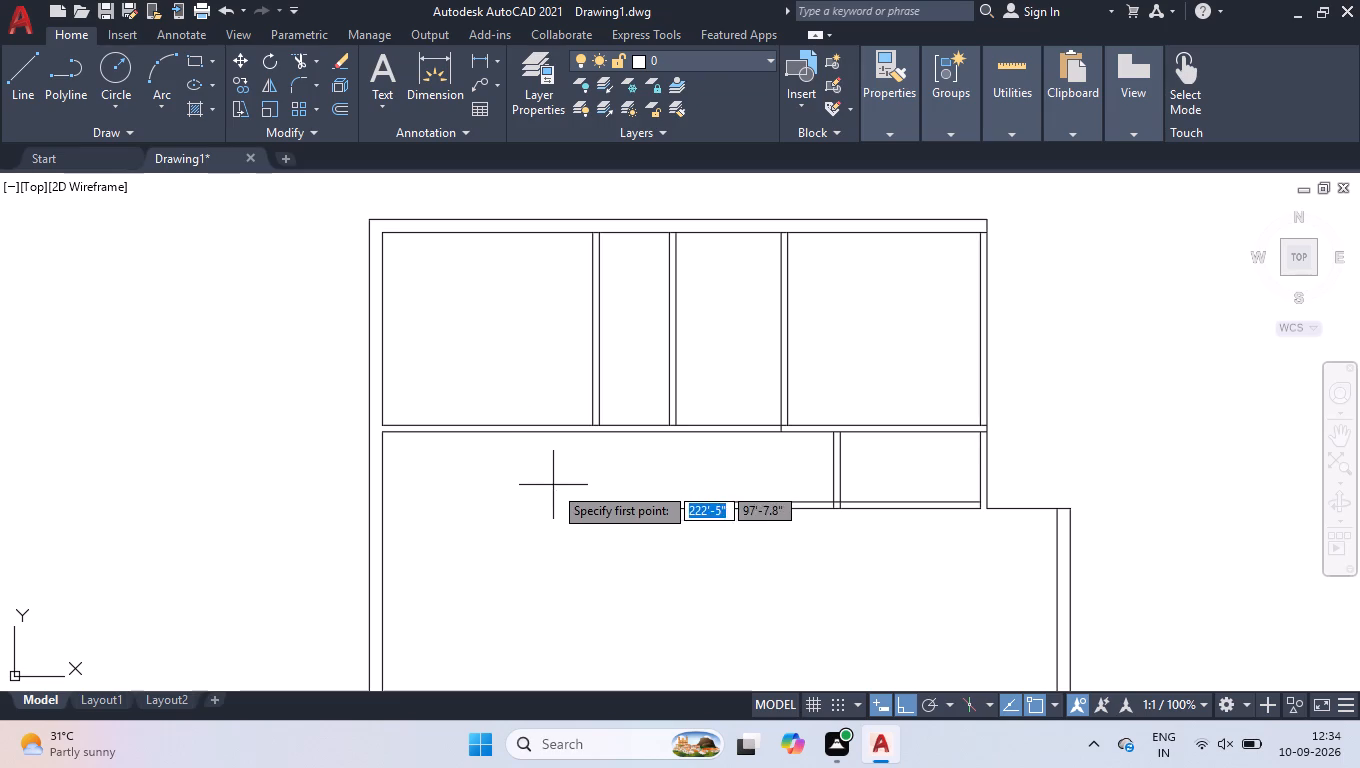
{"action": "left_click", "coordinate": [382, 438]}
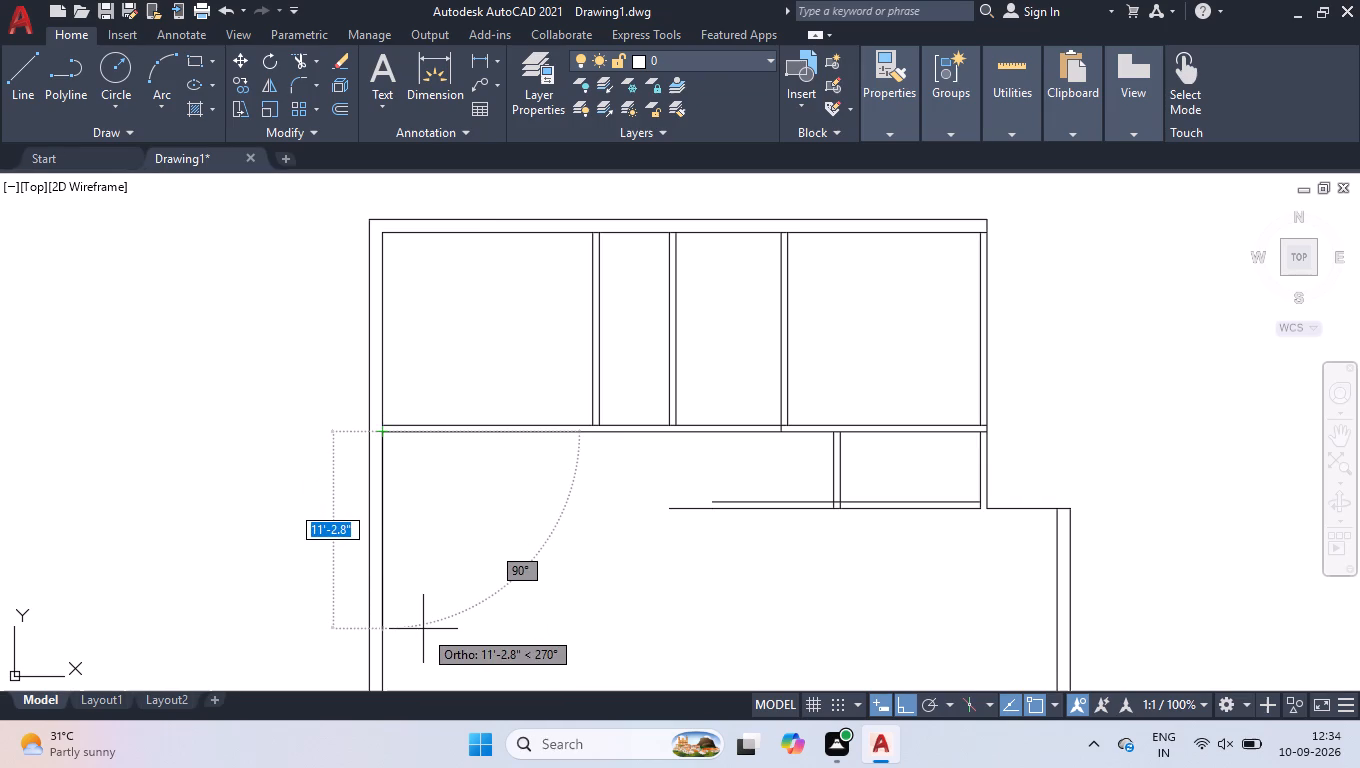
{"action": "type", "text": "12'6"}
{"action": "key", "text": "Return"}
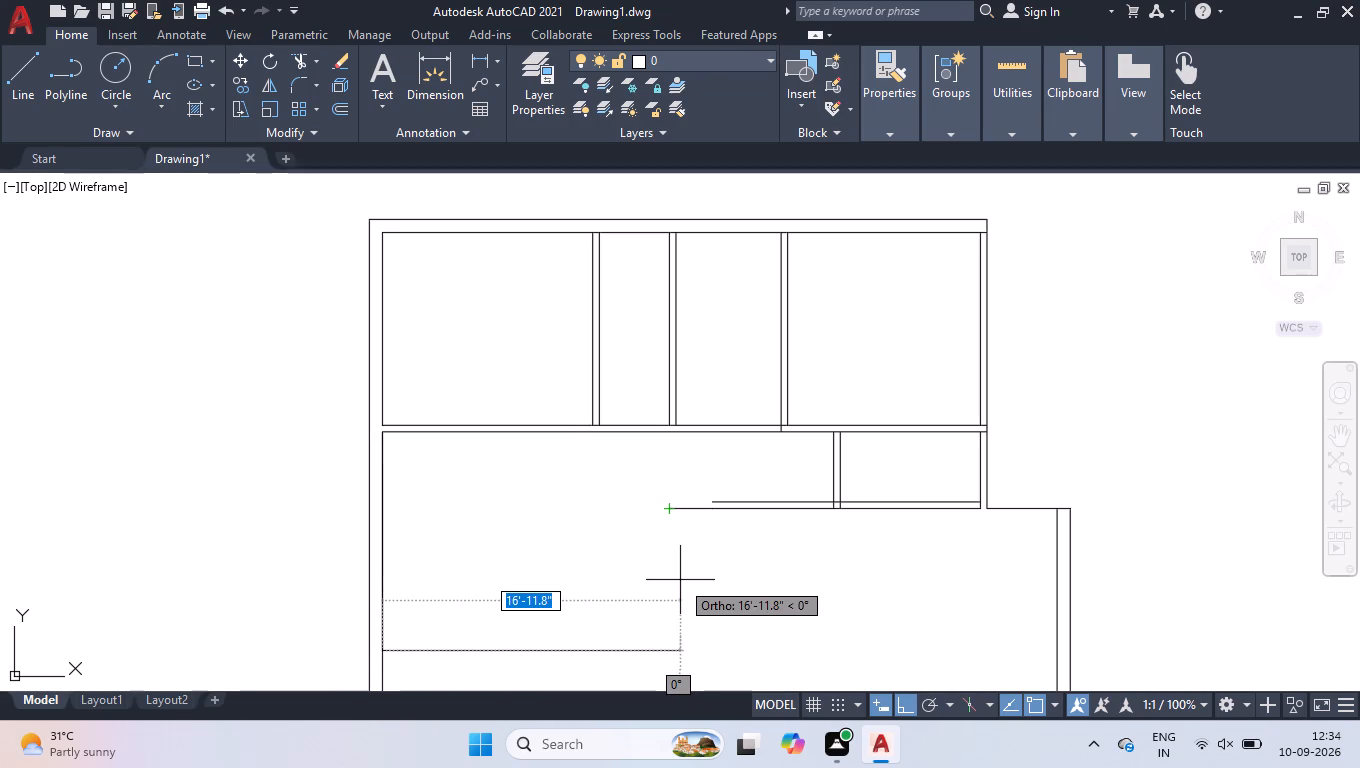
{"action": "left_click", "coordinate": [680, 580]}
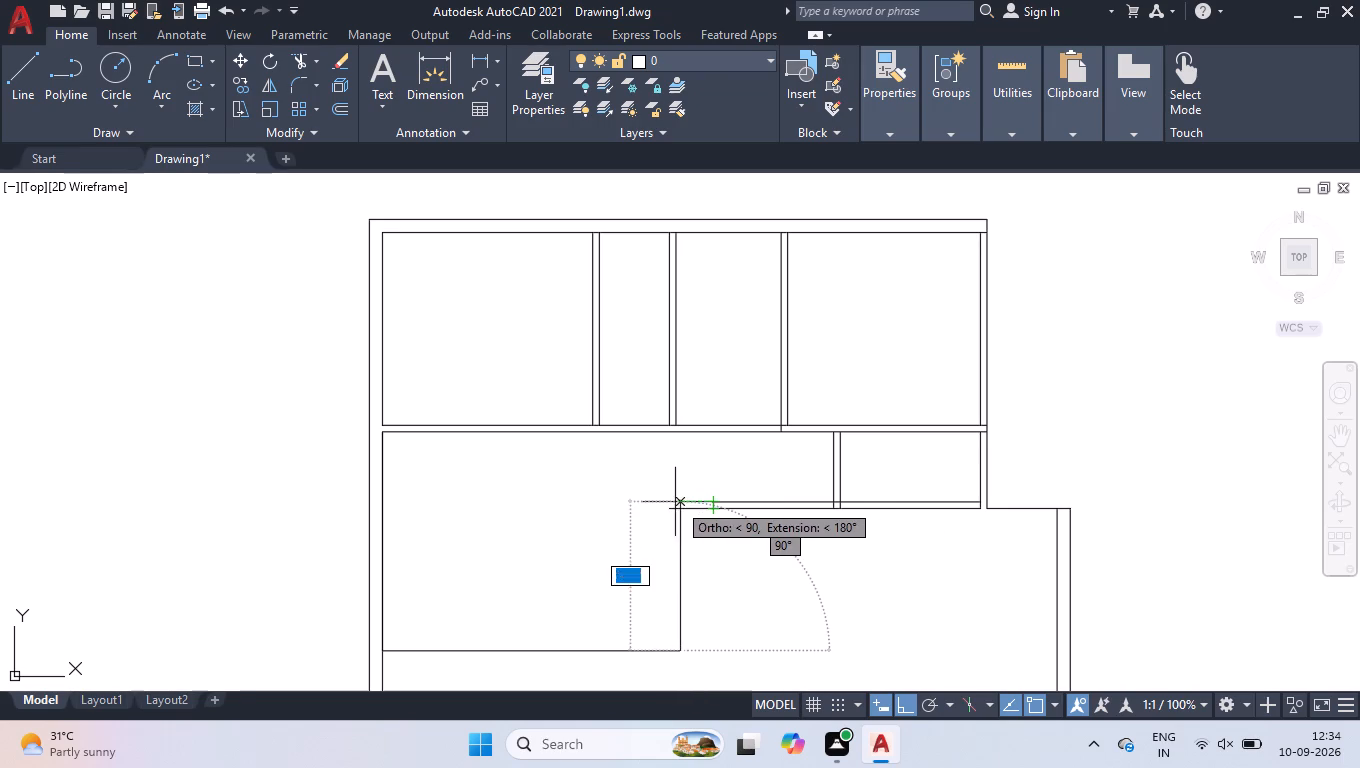
{"action": "left_click", "coordinate": [674, 502]}
{"action": "left_click", "coordinate": [710, 503]}
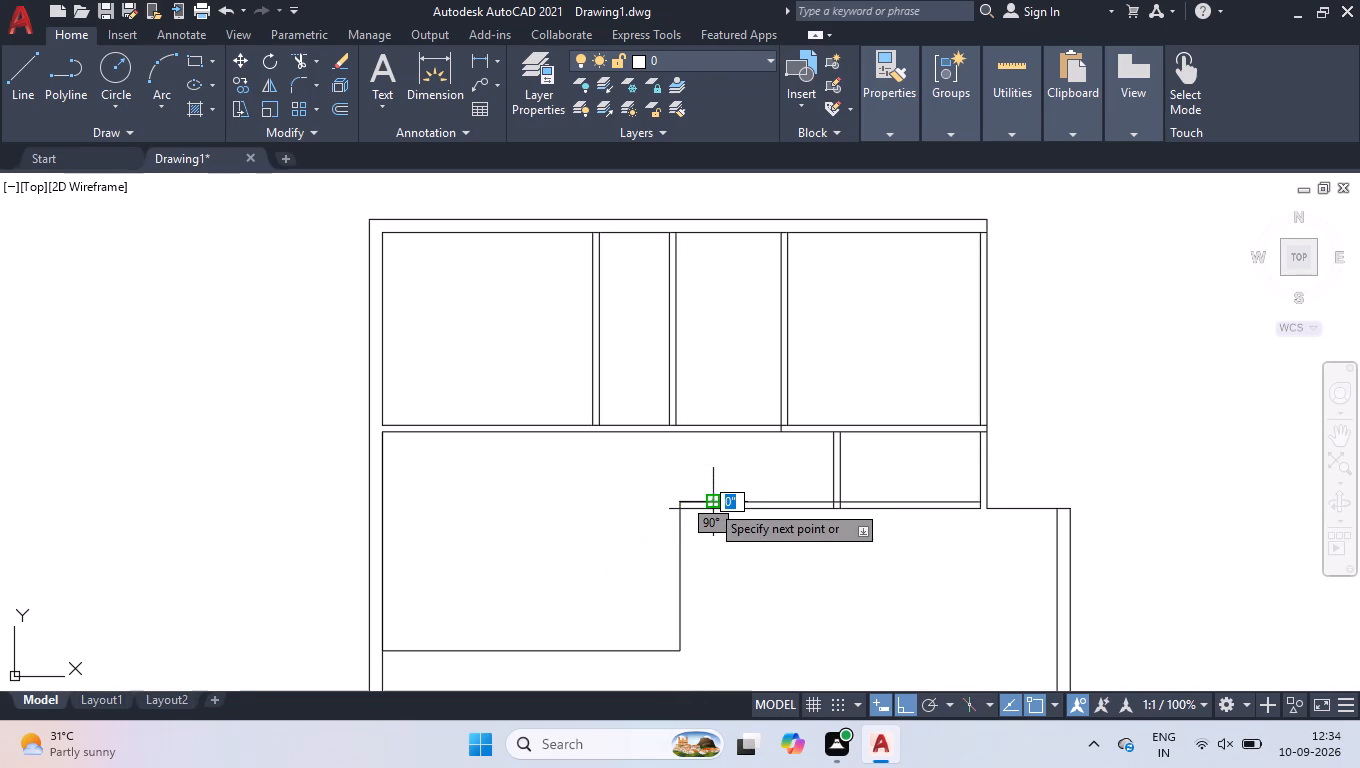
{"action": "key", "text": "space"}
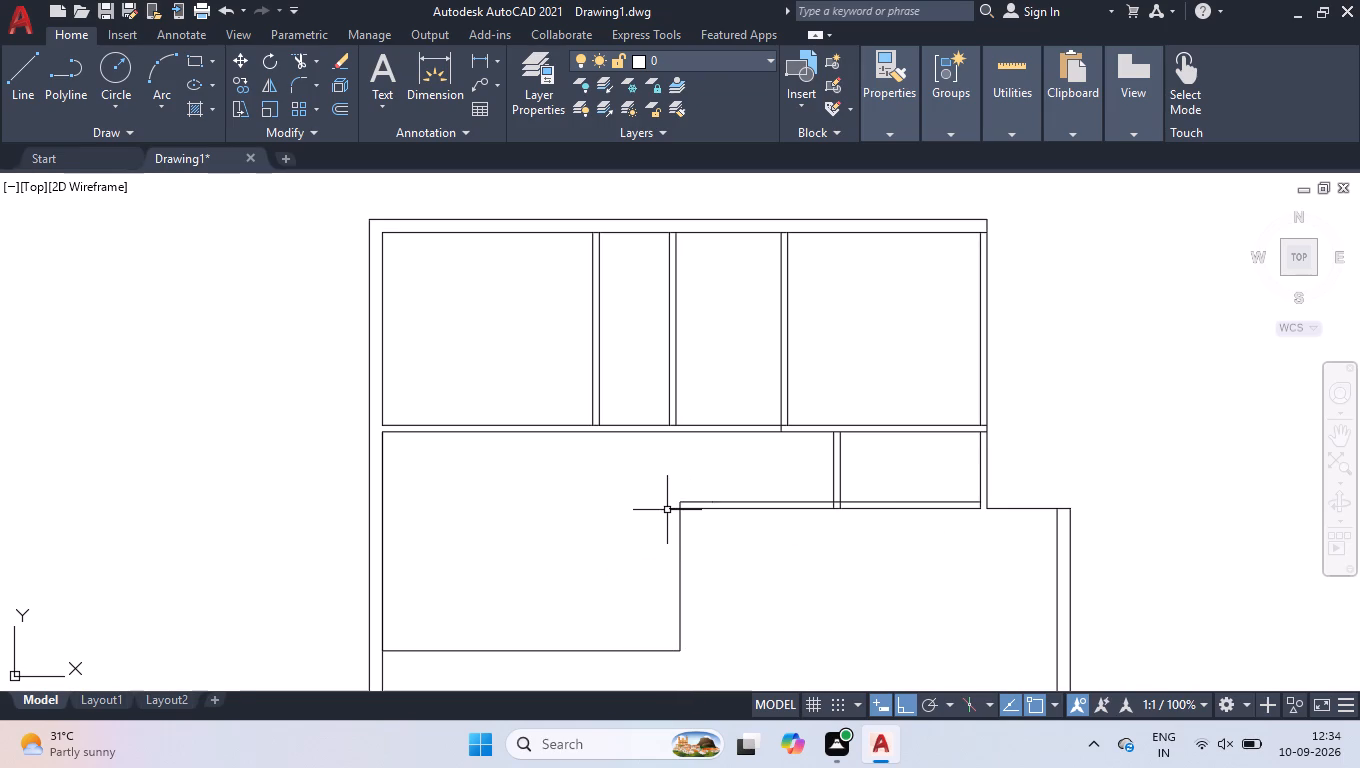
Delete the short 2'-6" line extending leftward from the lower line of the wall under the small room.
{"action": "left_click", "coordinate": [668, 509]}
{"action": "key", "text": "Delete"}
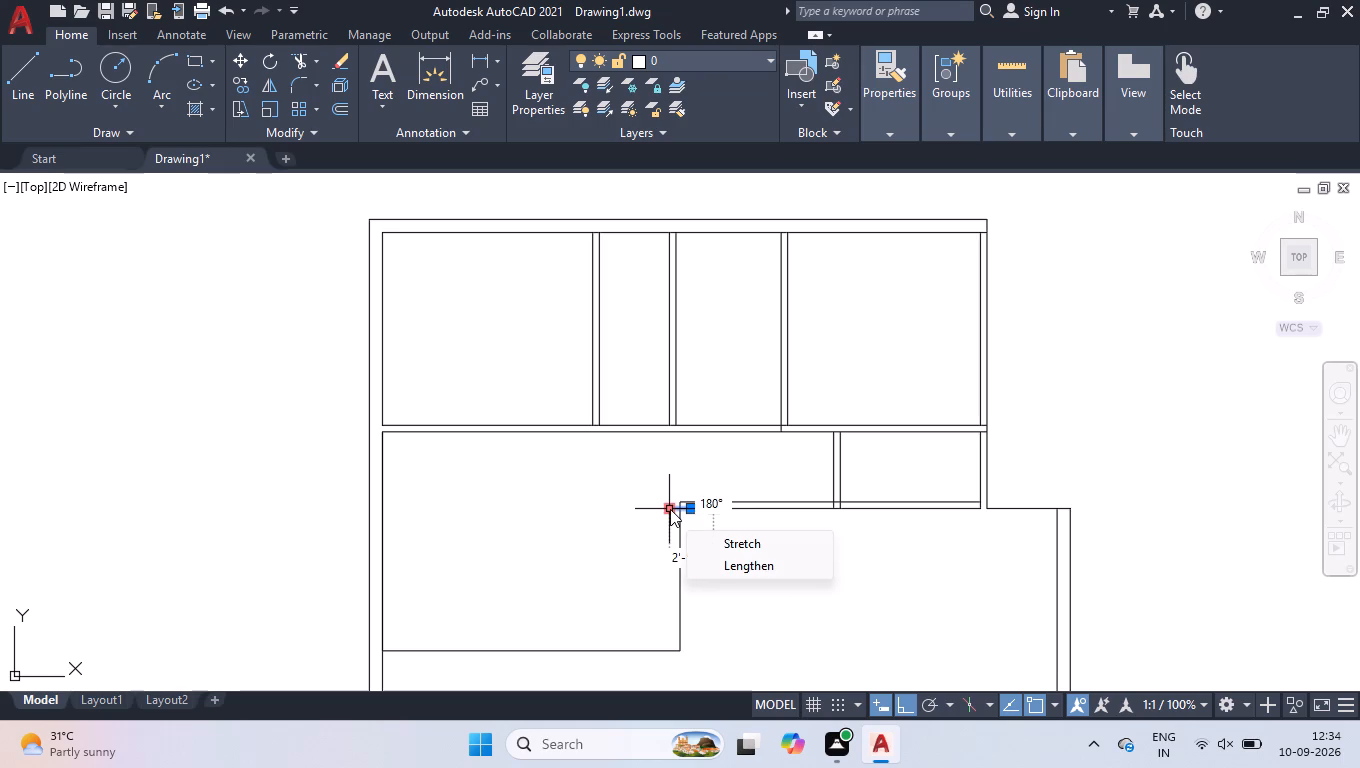
{"action": "key", "text": "Delete"}
Offset the new room's right vertical line 4.5" to the right.
{"action": "type", "text": "off"}
{"action": "key", "text": "Return"}
{"action": "type", "text": "4.5"}
{"action": "key", "text": "Return"}
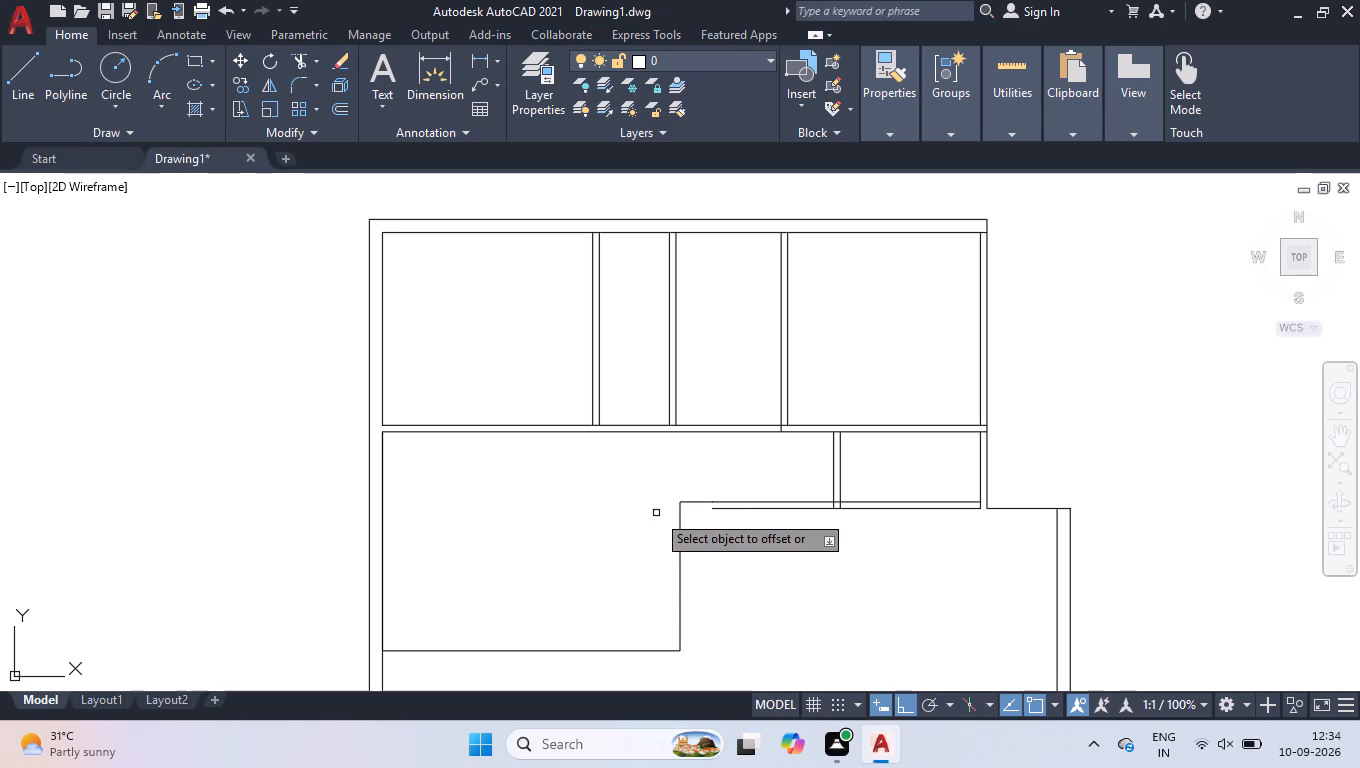
{"action": "left_click", "coordinate": [680, 574]}
{"action": "left_click", "coordinate": [701, 570]}
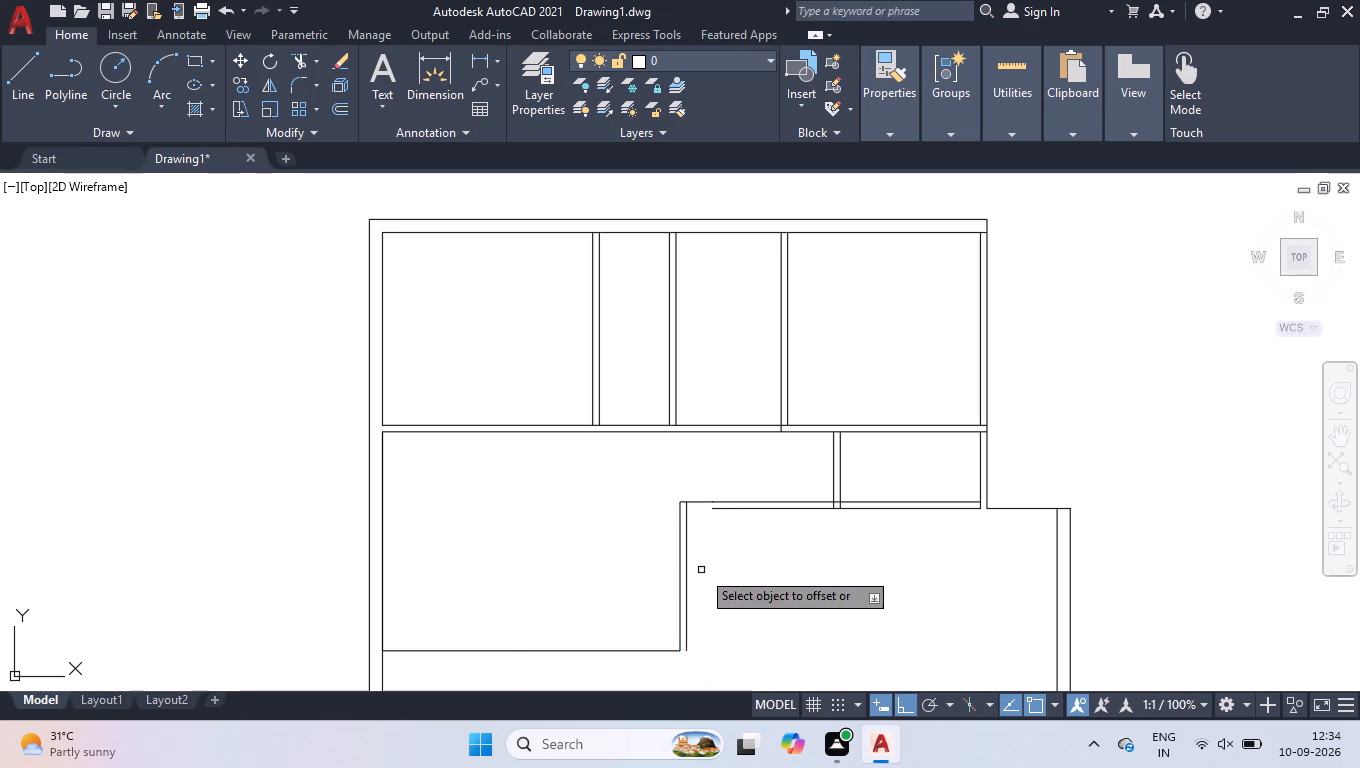
{"action": "scroll", "coordinate": [727, 565], "scroll_direction": "down", "scroll_amount": 1}
{"action": "scroll", "coordinate": [699, 654], "scroll_direction": "up", "scroll_amount": 1}
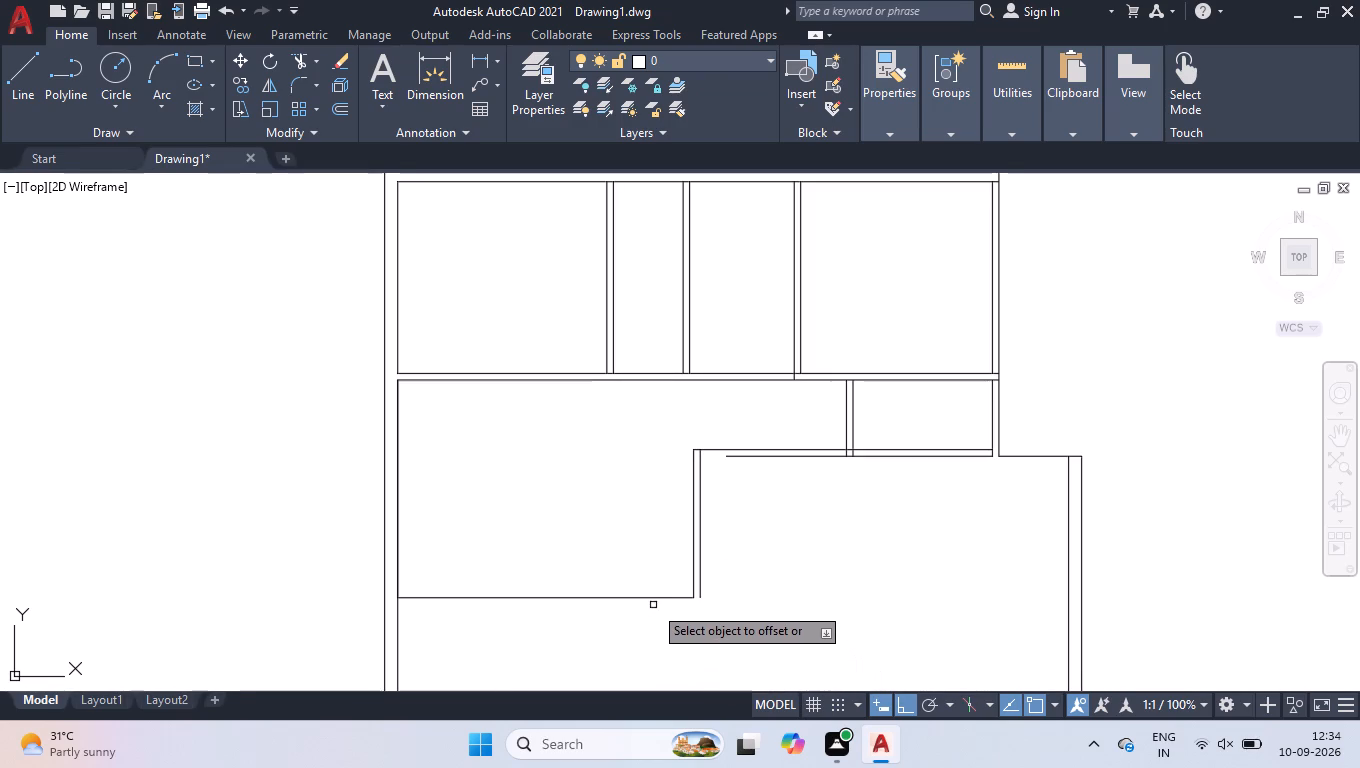
{"action": "key", "text": "space"}
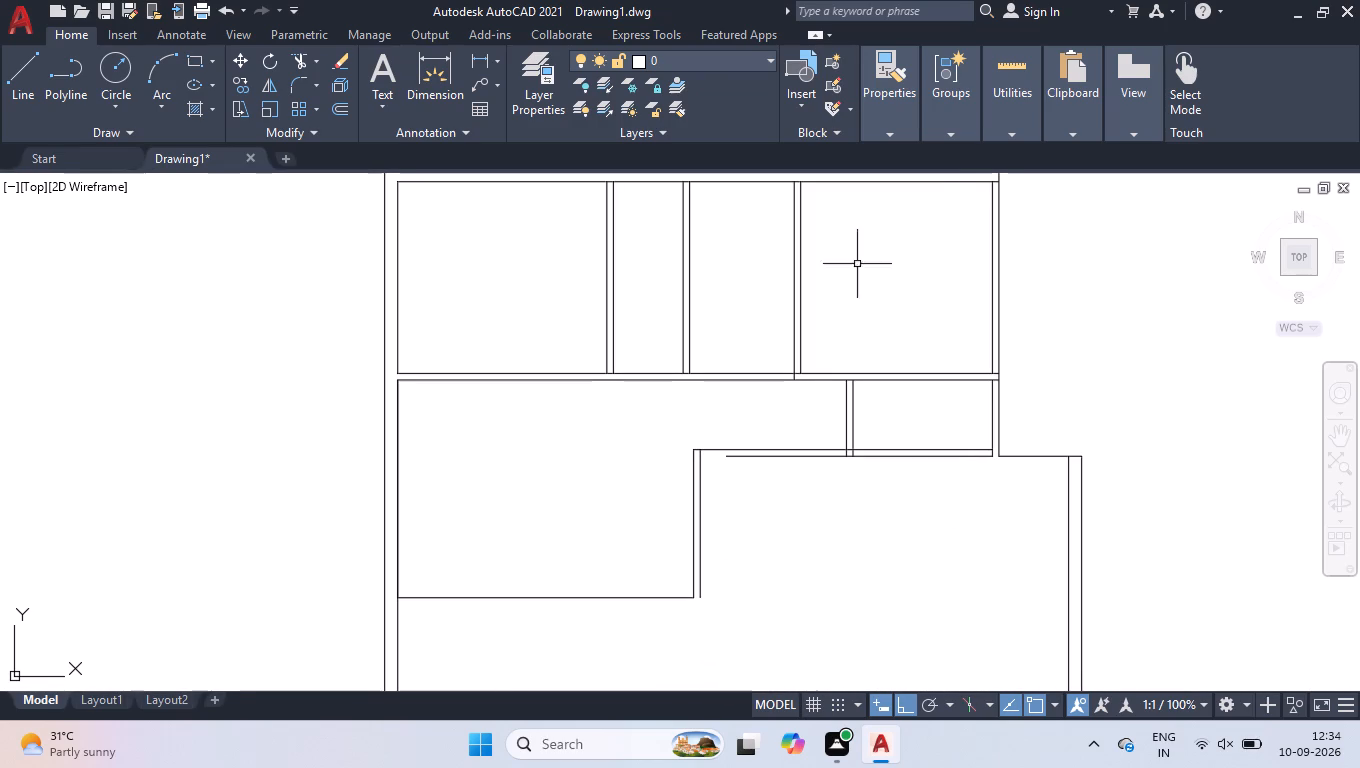
Measure the width and depth of the new room at the left wall.
{"action": "left_click", "coordinate": [960, 161]}
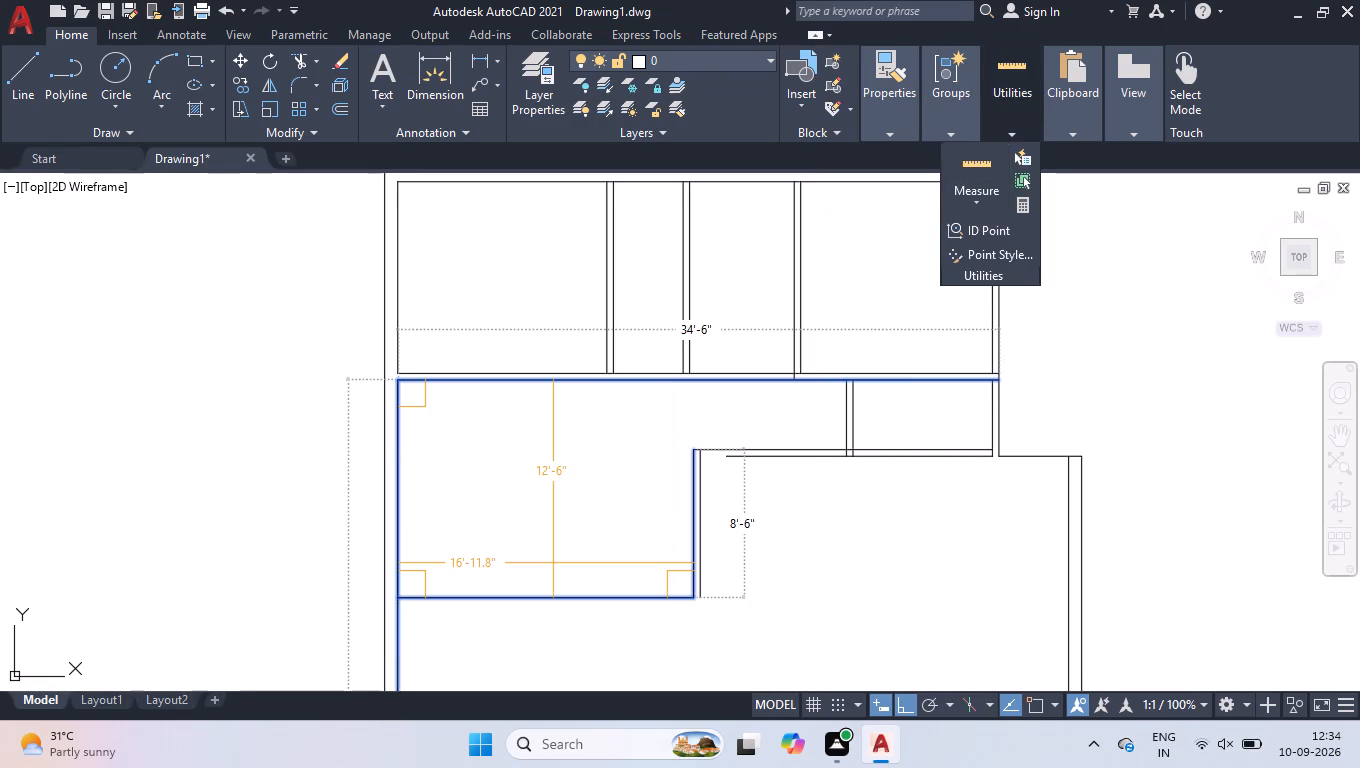
{"action": "key", "text": "space"}
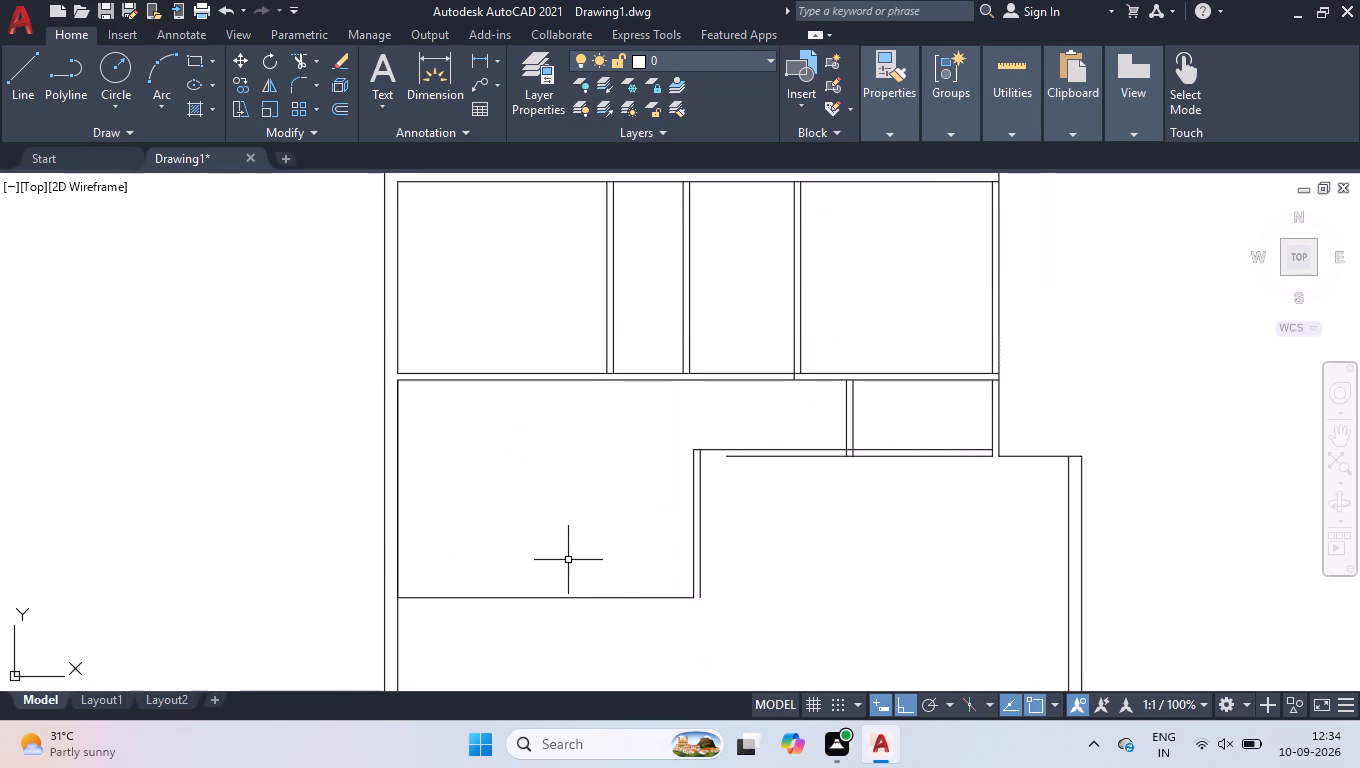
Offset the new room's bottom line 4.5" downward.
{"action": "type", "text": "off"}
{"action": "key", "text": "Return"}
{"action": "type", "text": "4.5"}
{"action": "key", "text": "Return"}
{"action": "left_click", "coordinate": [558, 599]}
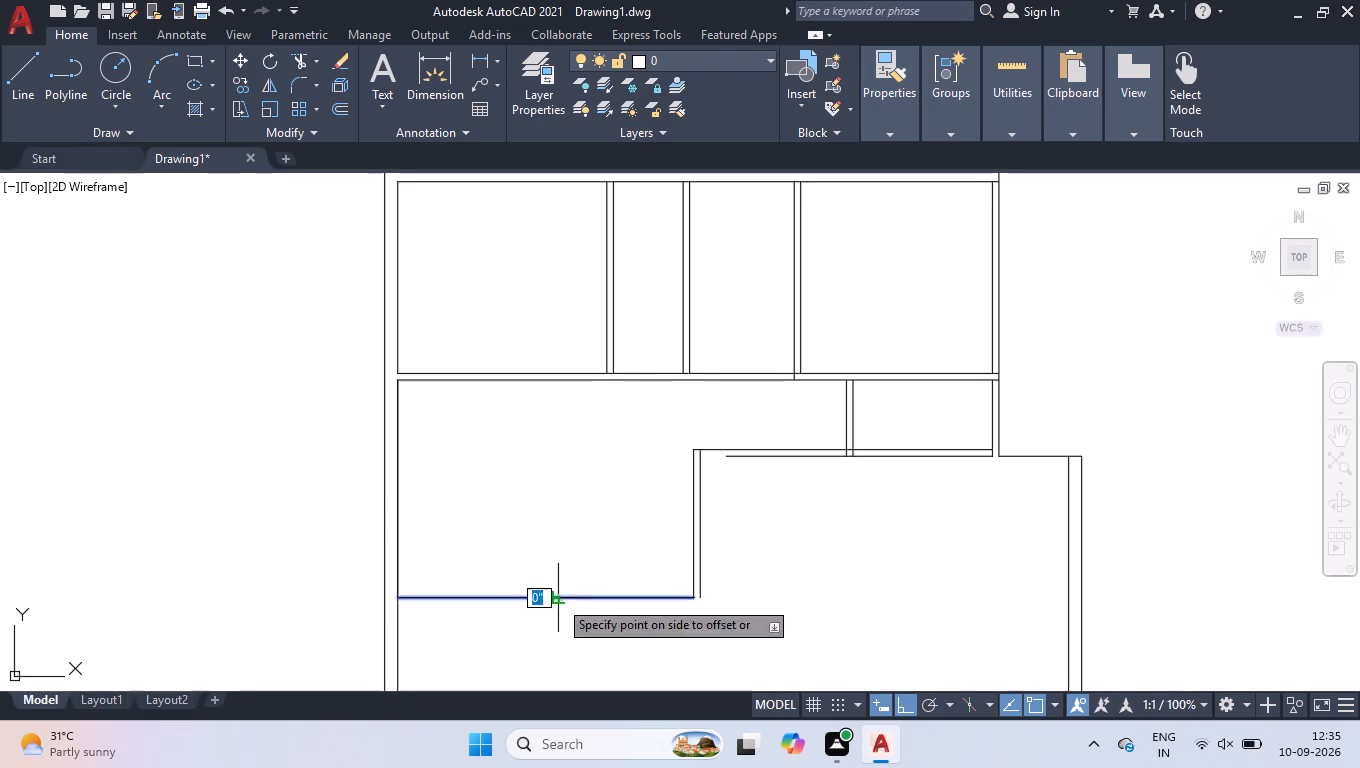
{"action": "left_click", "coordinate": [568, 632]}
{"action": "key", "text": "space"}
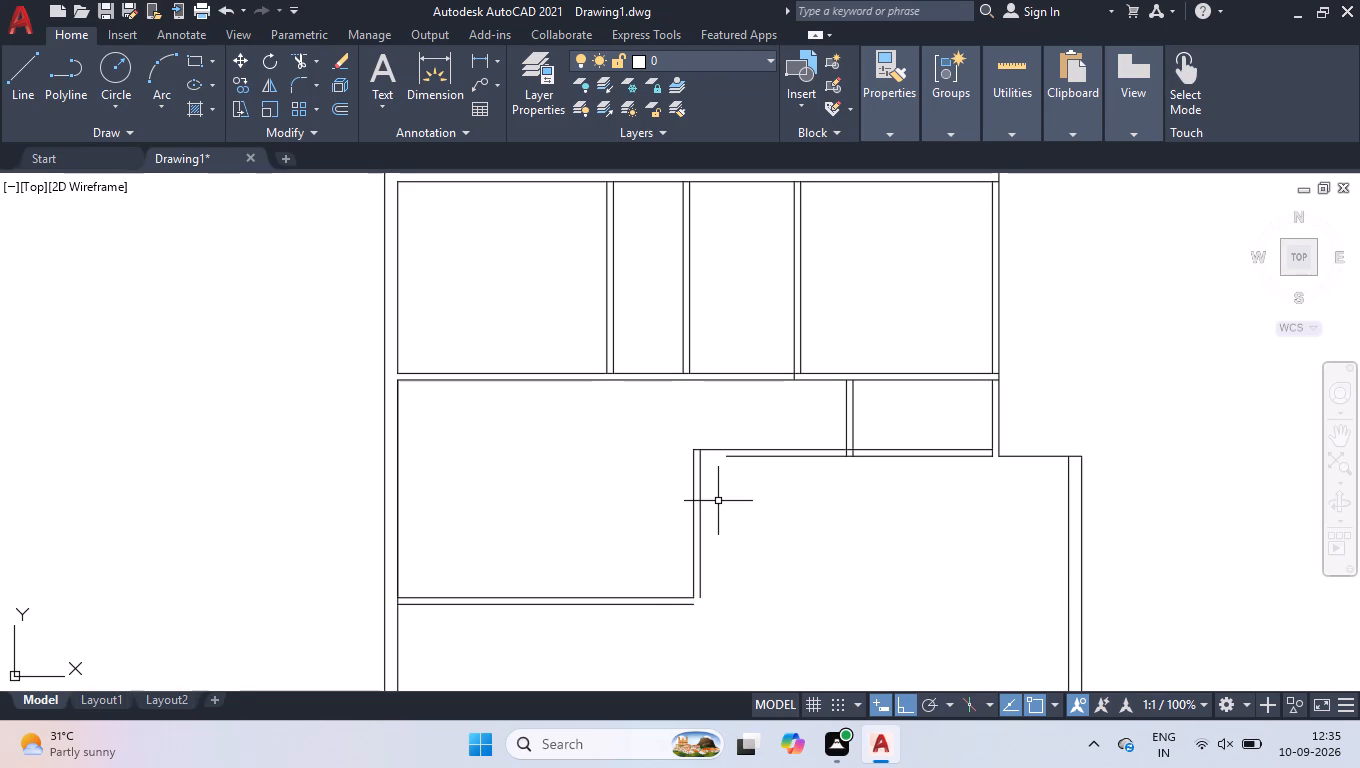
Fillet the offset vertical line with the offset bottom line and with the upper wall's lower line, closing both outer corners.
{"action": "key", "text": "f"}
{"action": "key", "text": "Return"}
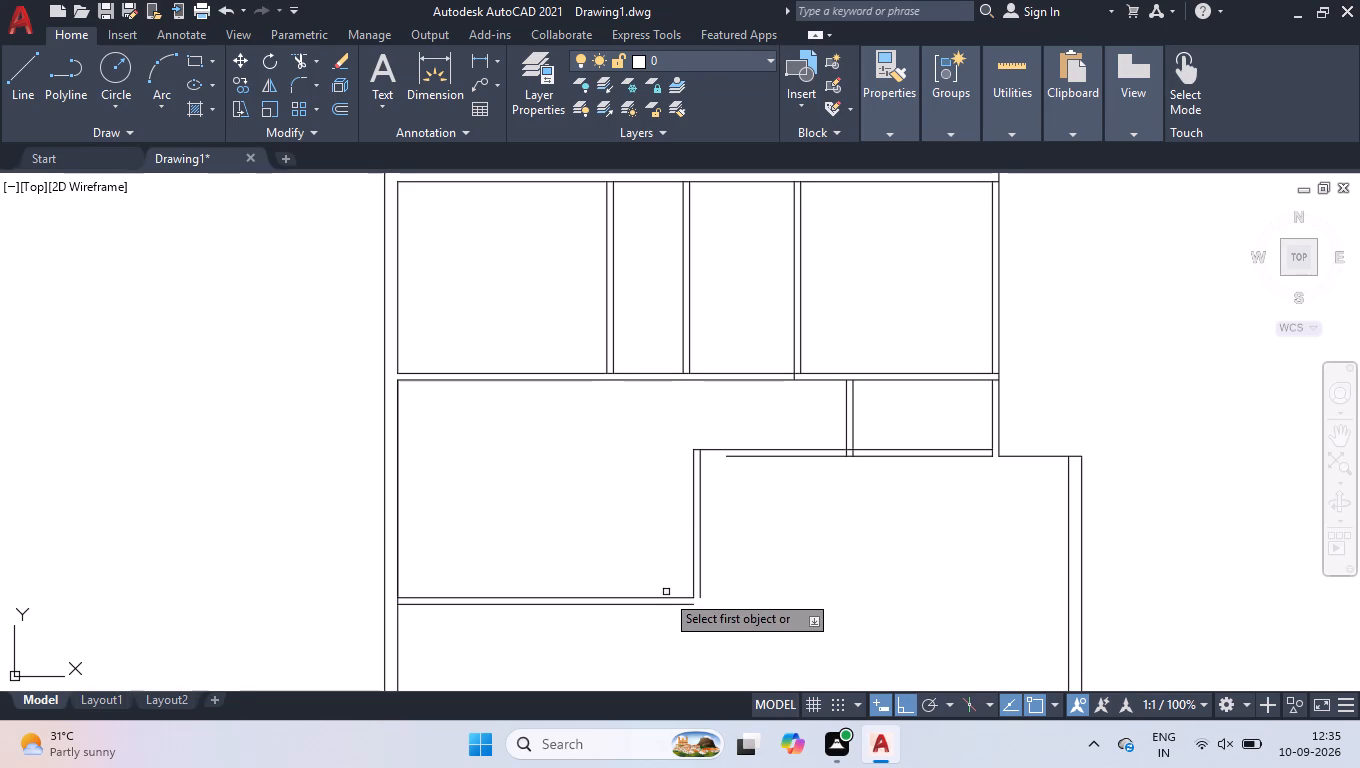
{"action": "left_click", "coordinate": [662, 607]}
{"action": "left_click", "coordinate": [703, 592]}
{"action": "key", "text": "space"}
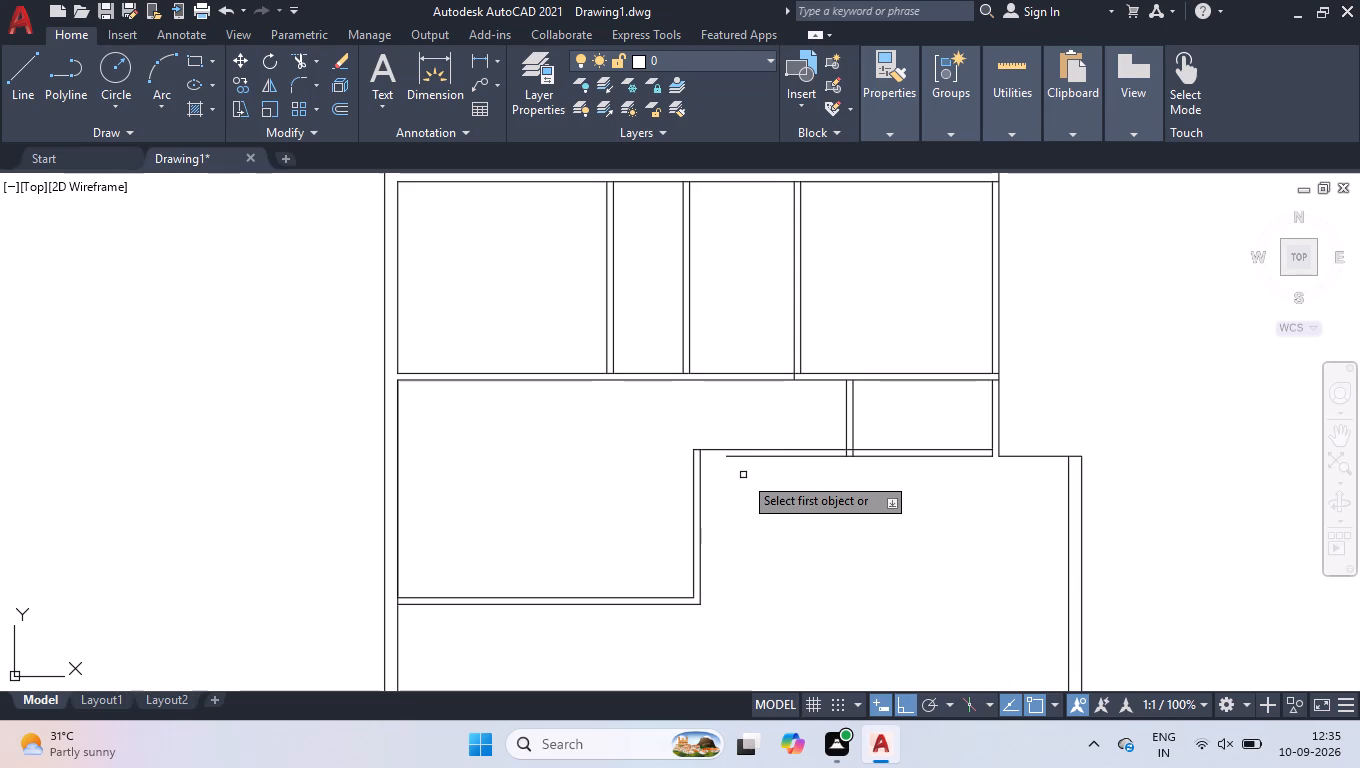
{"action": "left_click", "coordinate": [735, 456]}
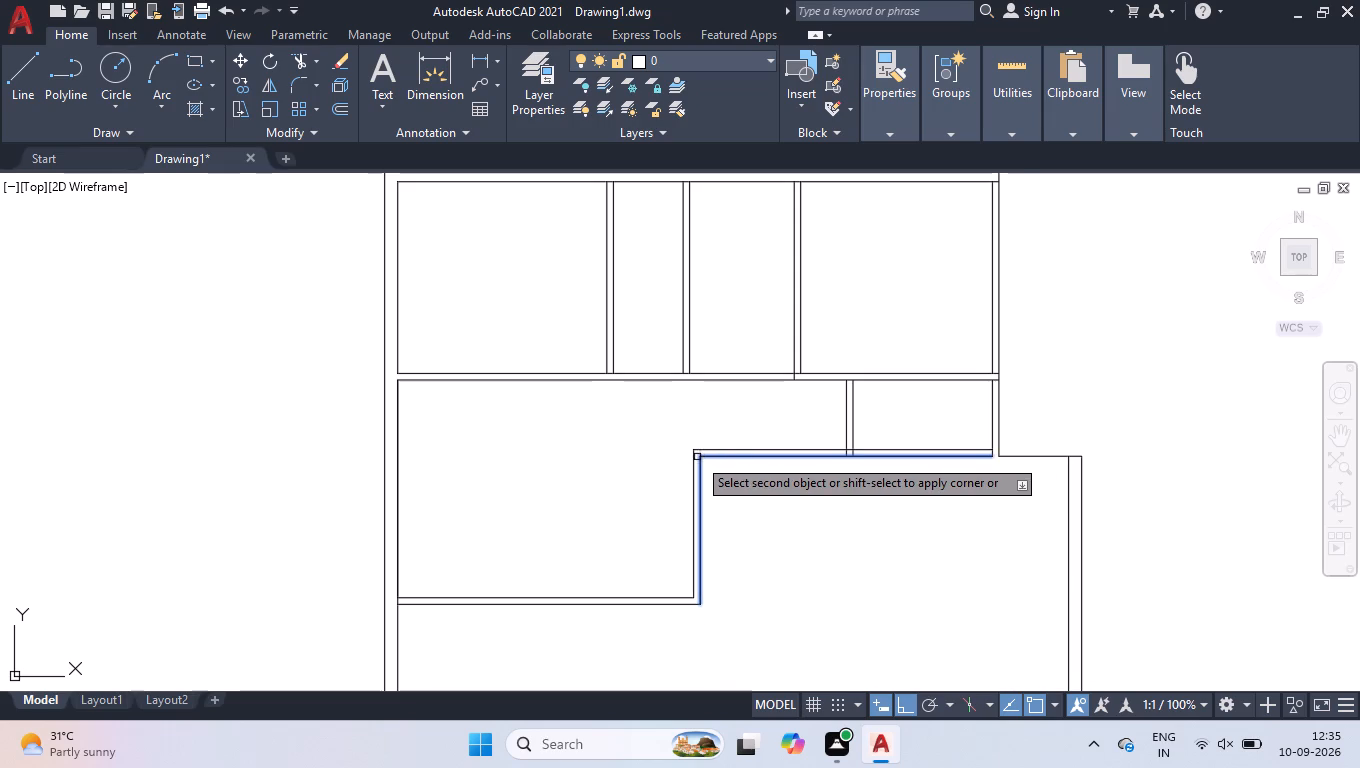
{"action": "left_click", "coordinate": [700, 457]}
Draw a horizontal line from the room's lower-right outer corner to the right outer wall's inner face.
{"action": "scroll", "coordinate": [751, 509], "scroll_direction": "down", "scroll_amount": 3}
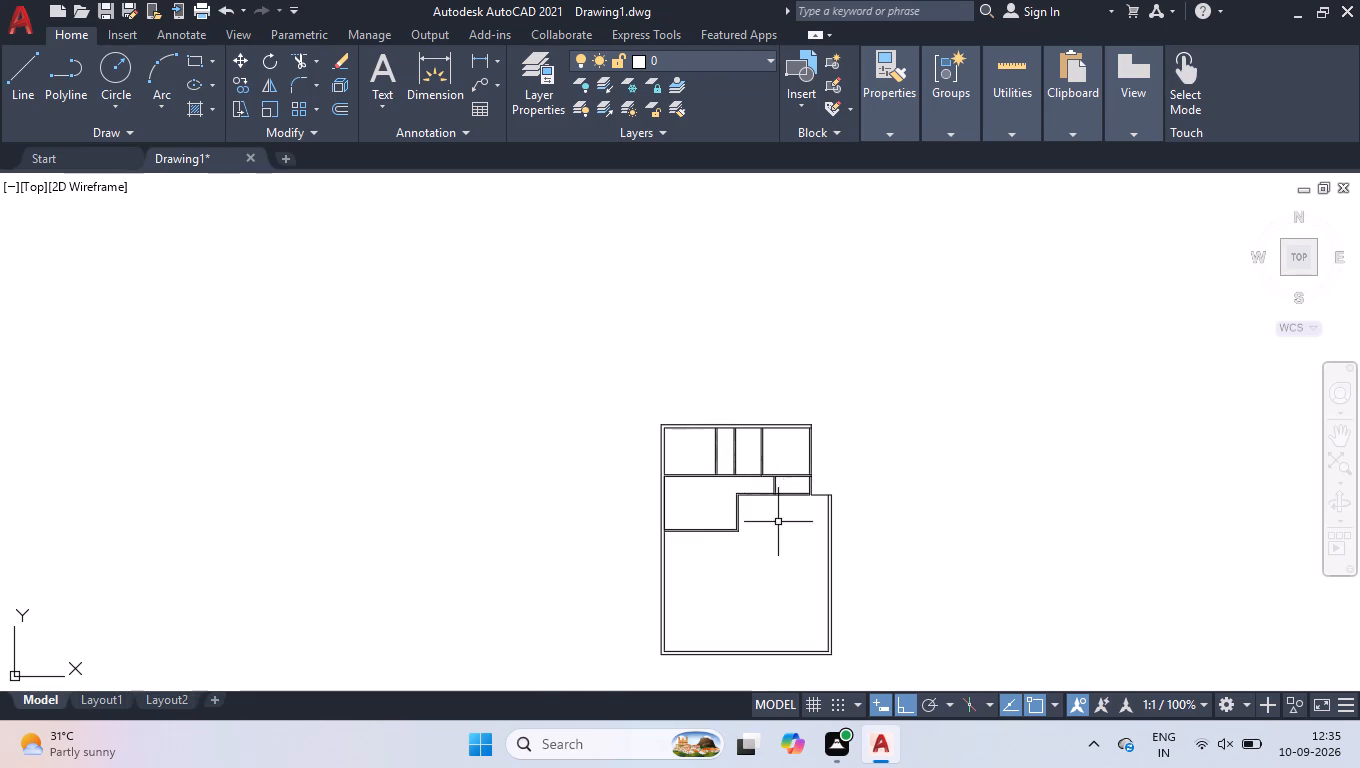
{"action": "scroll", "coordinate": [783, 513], "scroll_direction": "up", "scroll_amount": 3}
{"action": "scroll", "coordinate": [781, 388], "scroll_direction": "down", "scroll_amount": 2}
{"action": "scroll", "coordinate": [807, 512], "scroll_direction": "up", "scroll_amount": 3}
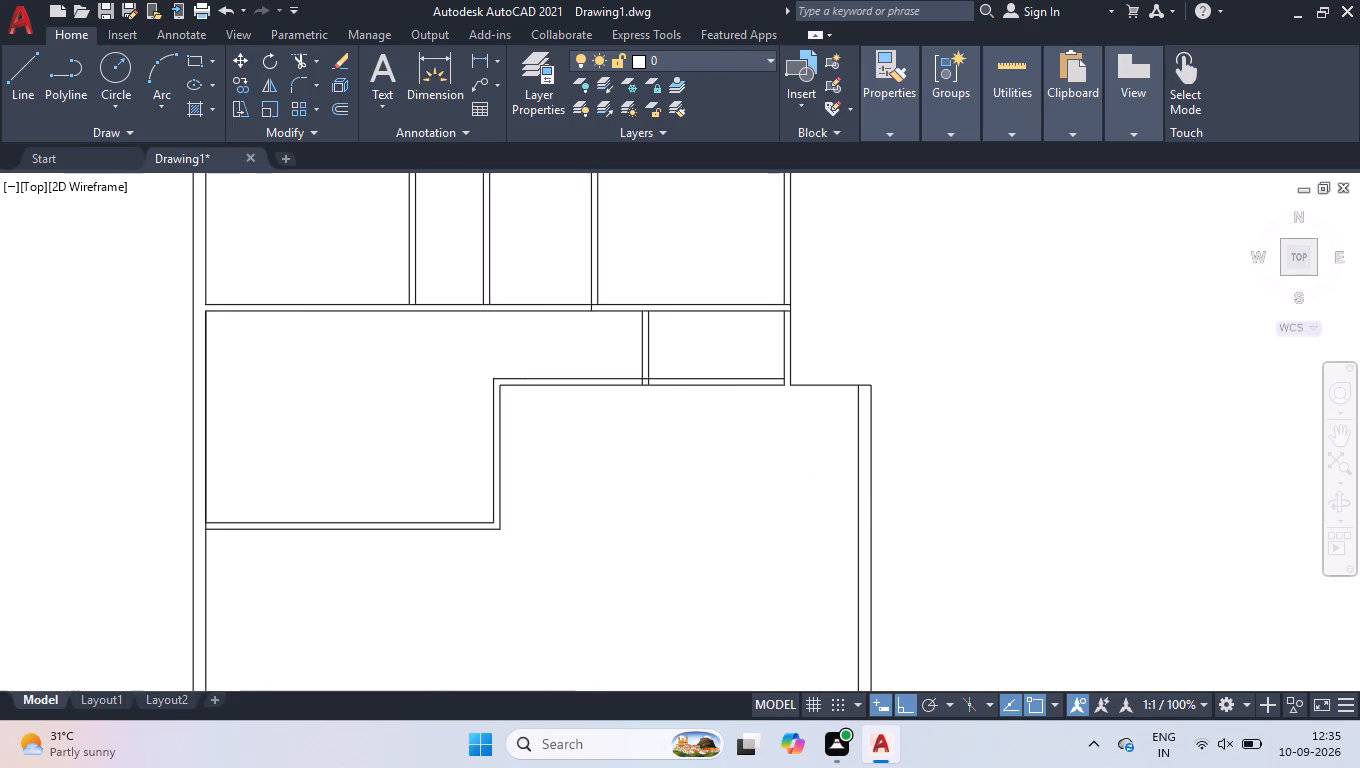
{"action": "key", "text": "l"}
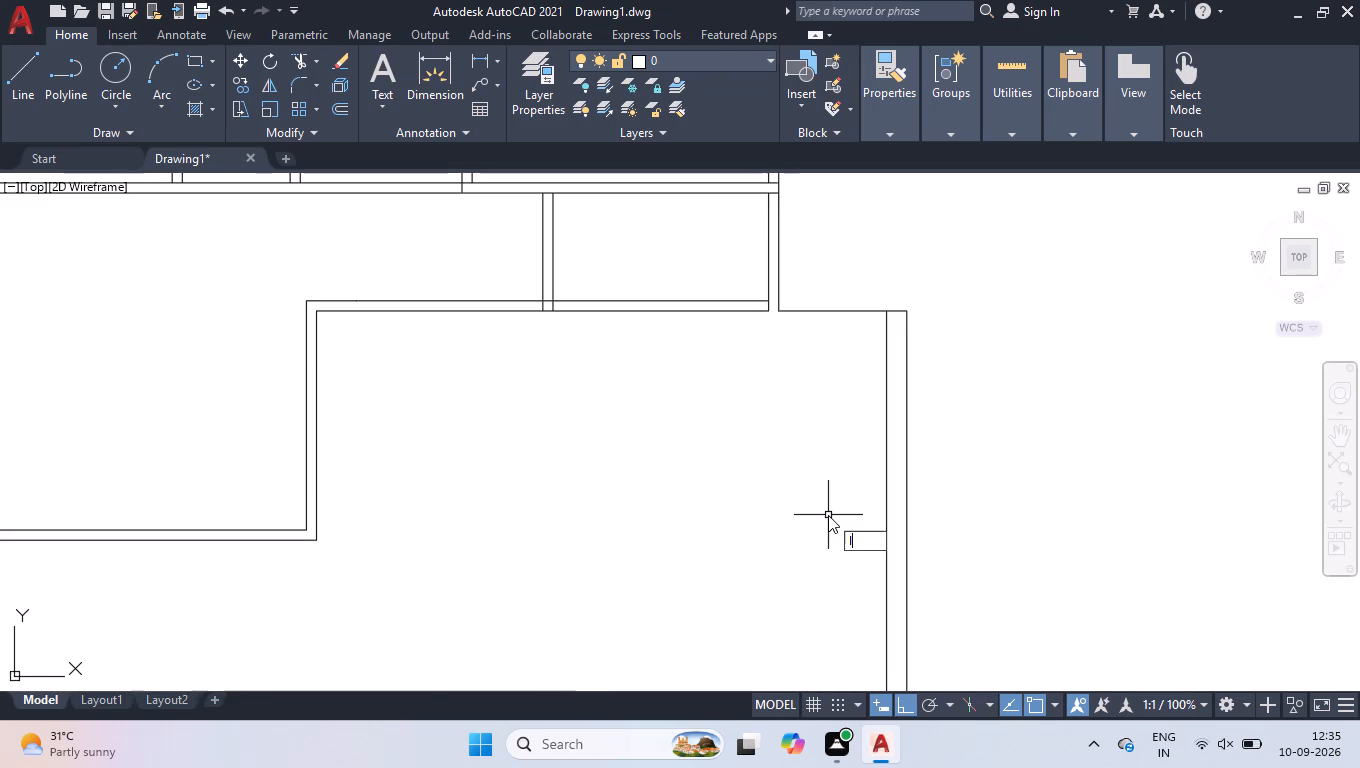
{"action": "key", "text": "Return"}
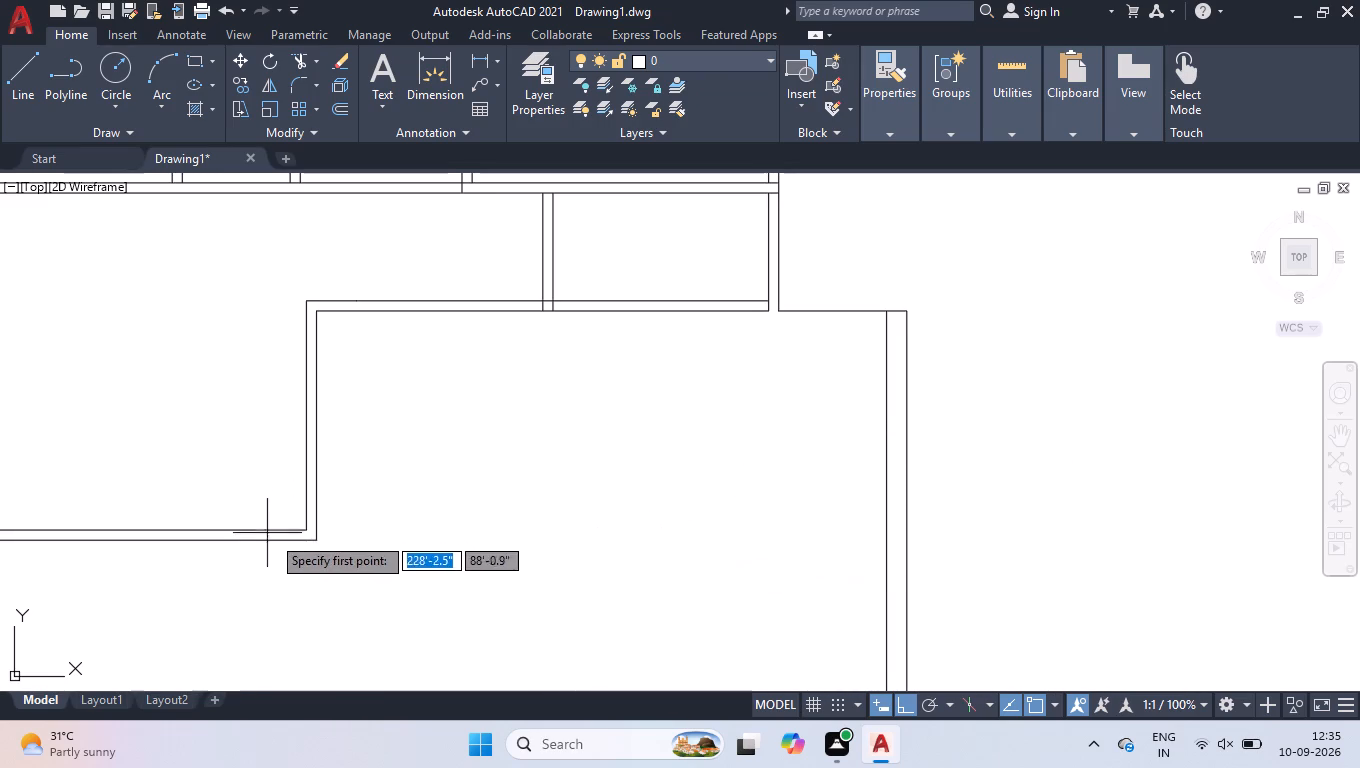
{"action": "left_click", "coordinate": [314, 542]}
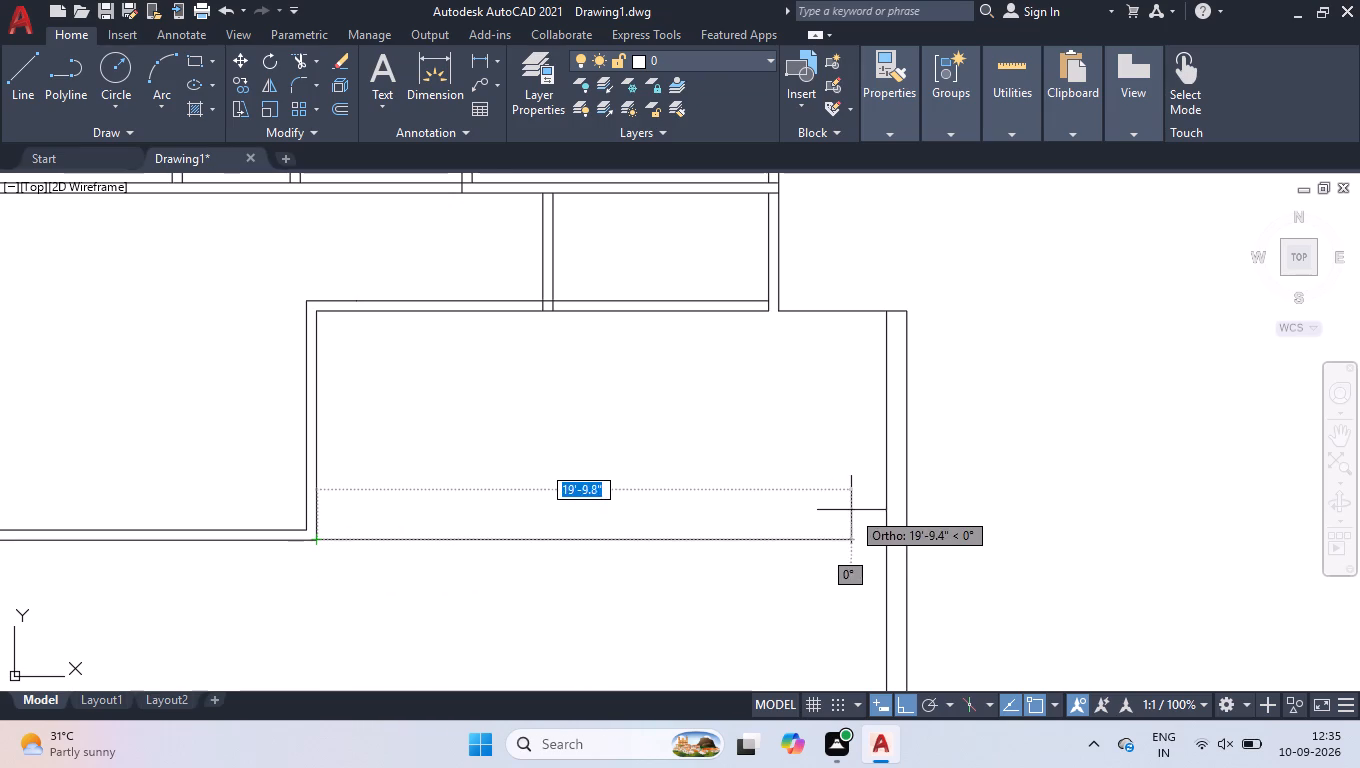
{"action": "left_click", "coordinate": [882, 541]}
{"action": "key", "text": "space"}
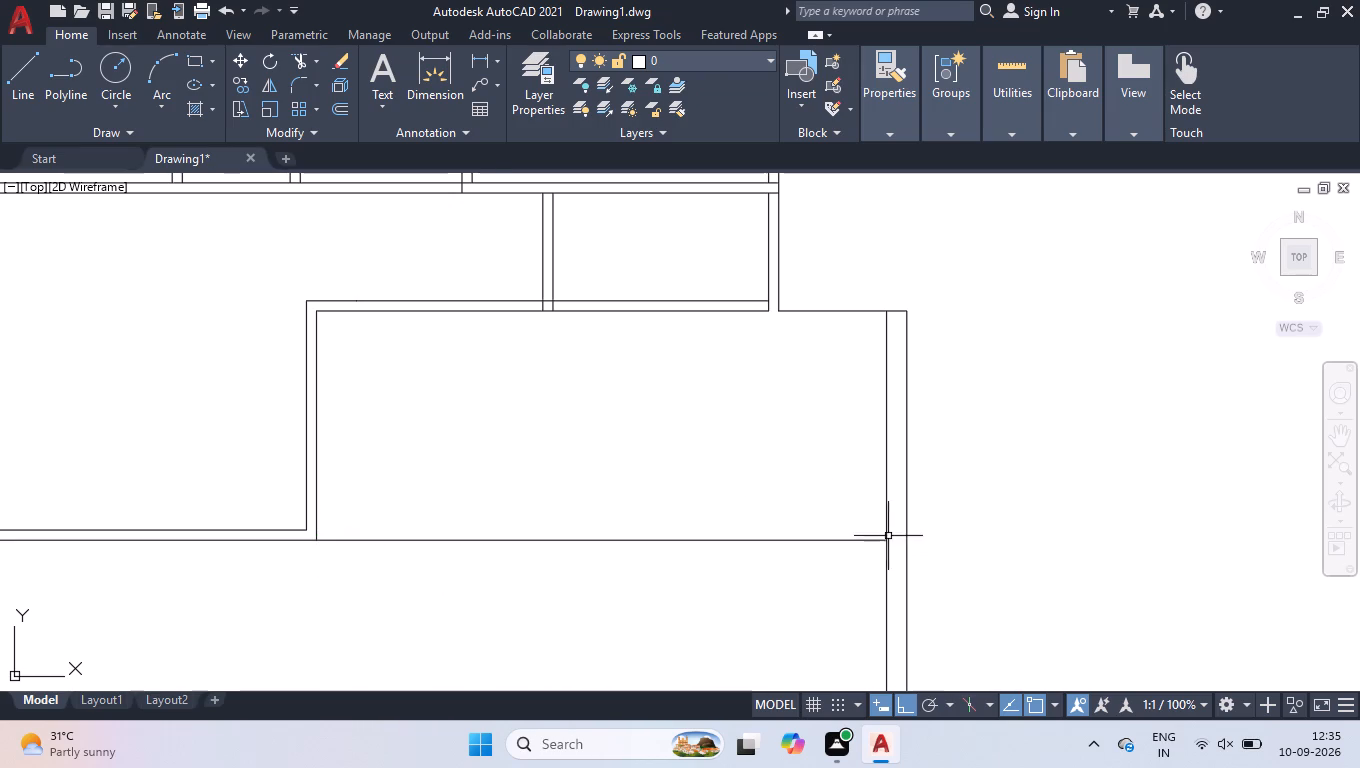
Offset the new horizontal line 4.5" upward to form the wall.
{"action": "scroll", "coordinate": [915, 523], "scroll_direction": "down", "scroll_amount": 3}
{"action": "scroll", "coordinate": [880, 594], "scroll_direction": "up", "scroll_amount": 2}
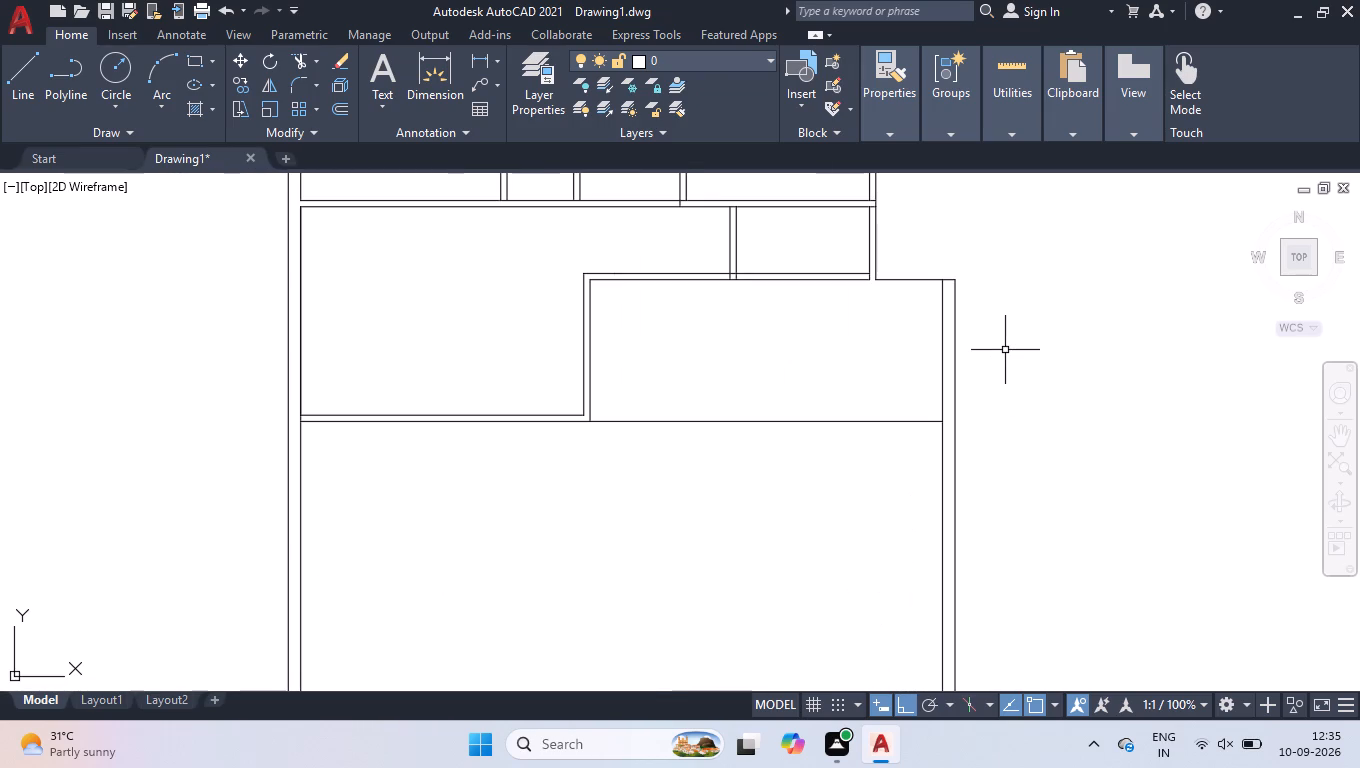
{"action": "type", "text": "off"}
{"action": "key", "text": "Return"}
{"action": "type", "text": "4.5"}
{"action": "key", "text": "Return"}
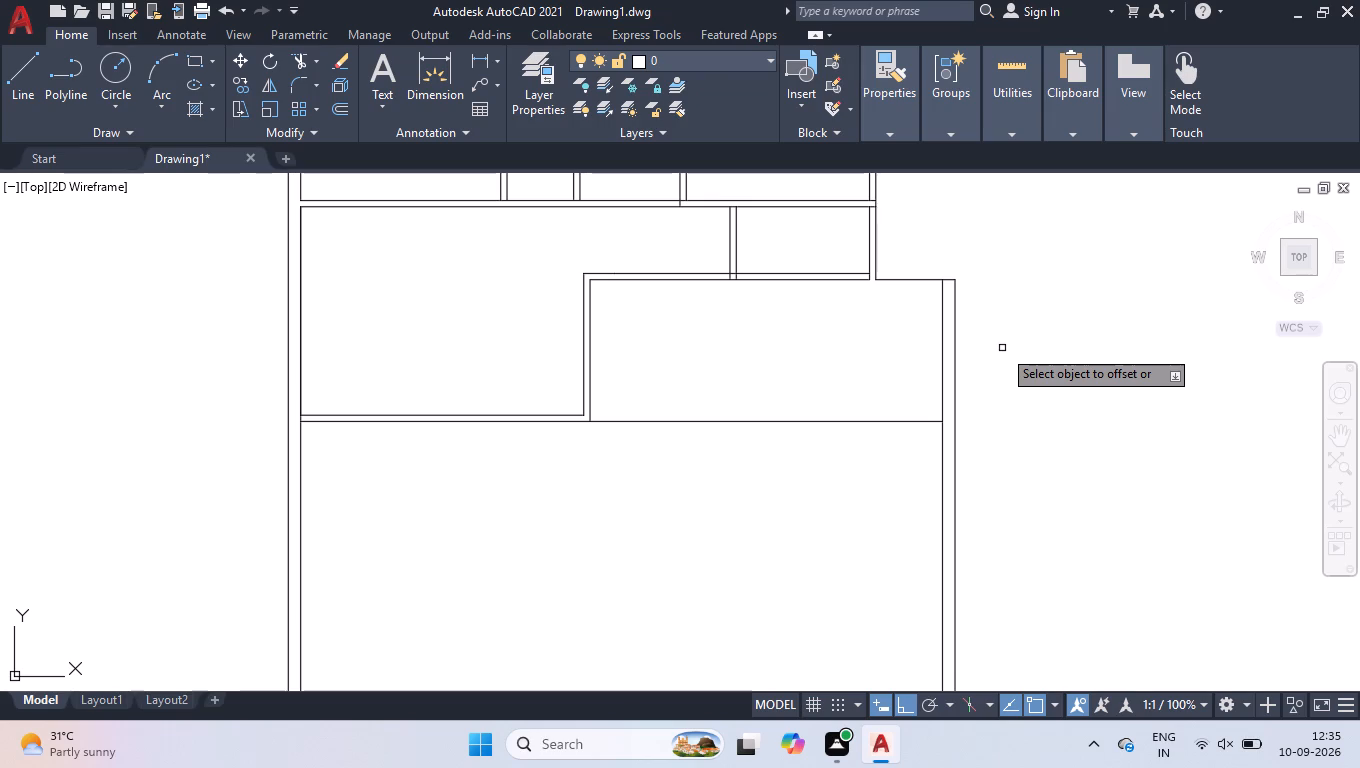
{"action": "left_click", "coordinate": [765, 422]}
{"action": "left_click", "coordinate": [758, 388]}
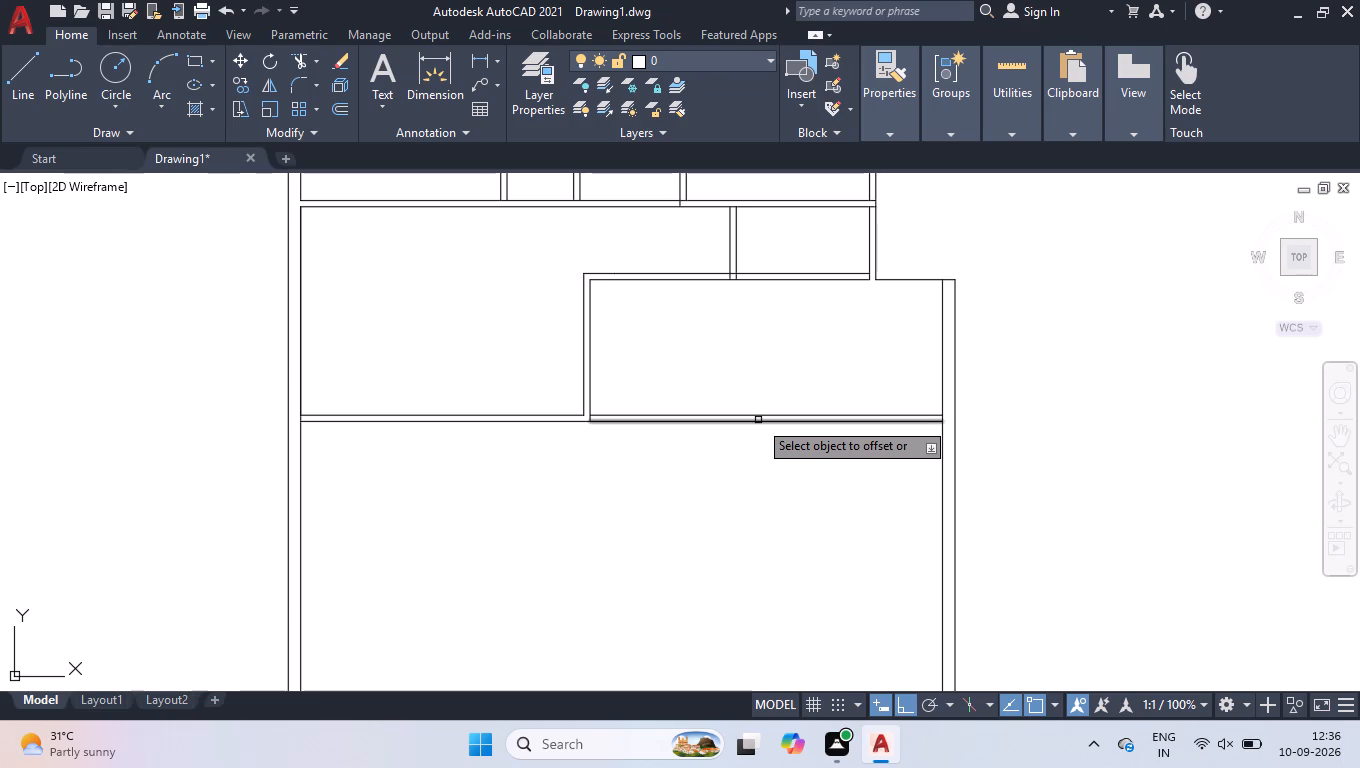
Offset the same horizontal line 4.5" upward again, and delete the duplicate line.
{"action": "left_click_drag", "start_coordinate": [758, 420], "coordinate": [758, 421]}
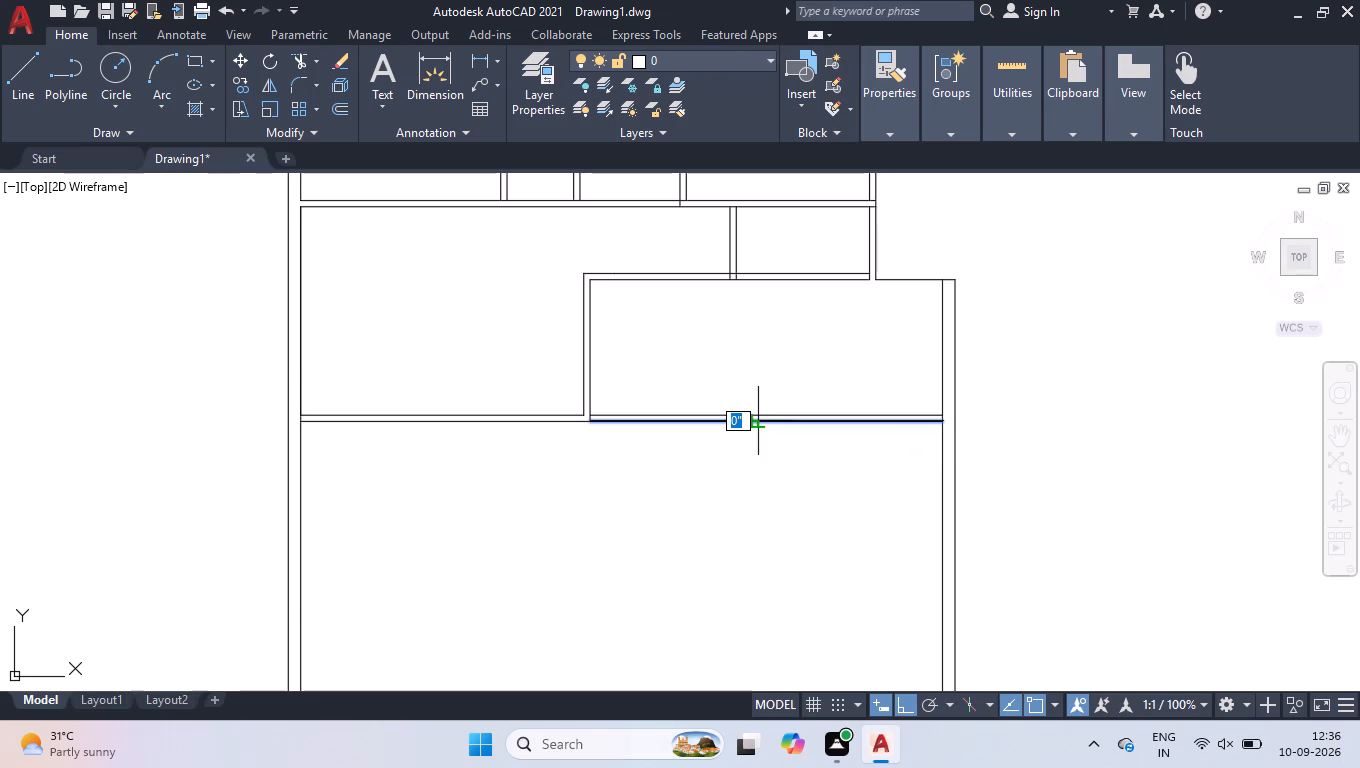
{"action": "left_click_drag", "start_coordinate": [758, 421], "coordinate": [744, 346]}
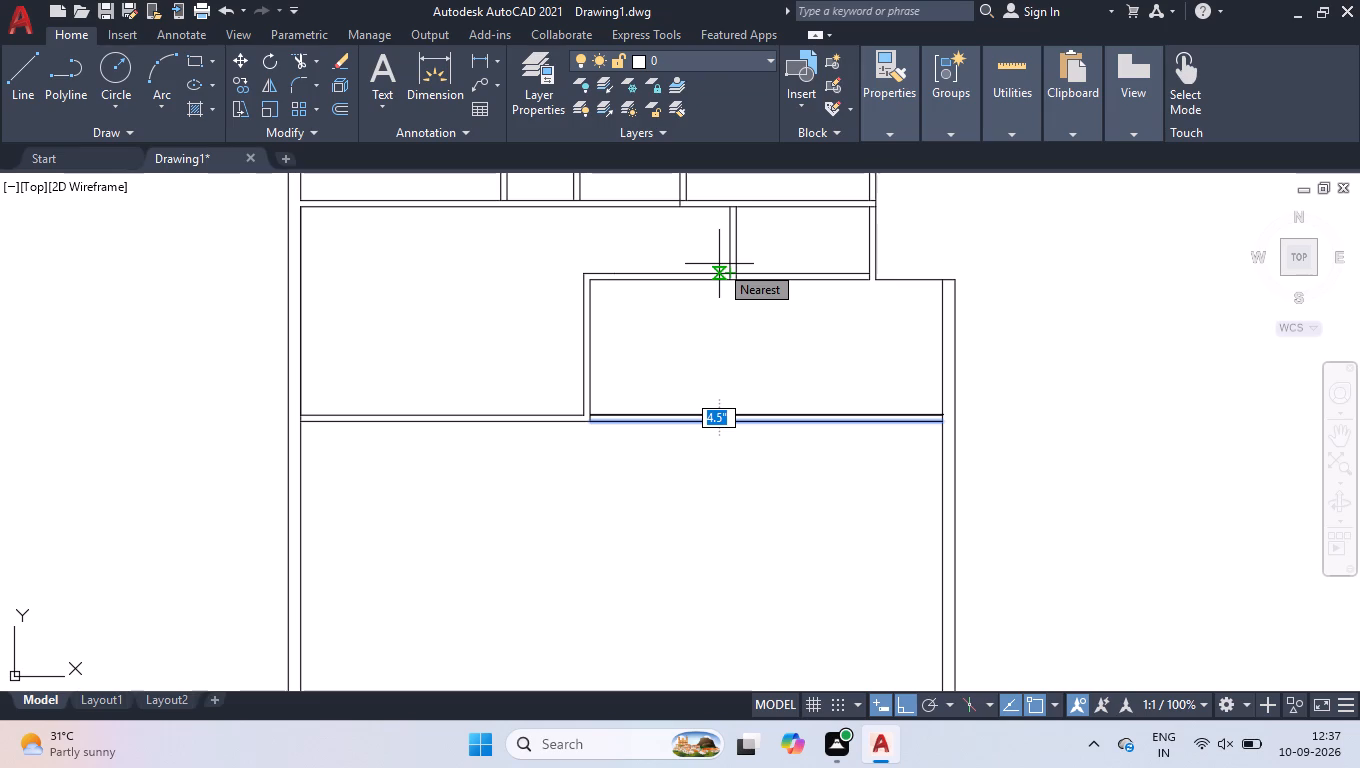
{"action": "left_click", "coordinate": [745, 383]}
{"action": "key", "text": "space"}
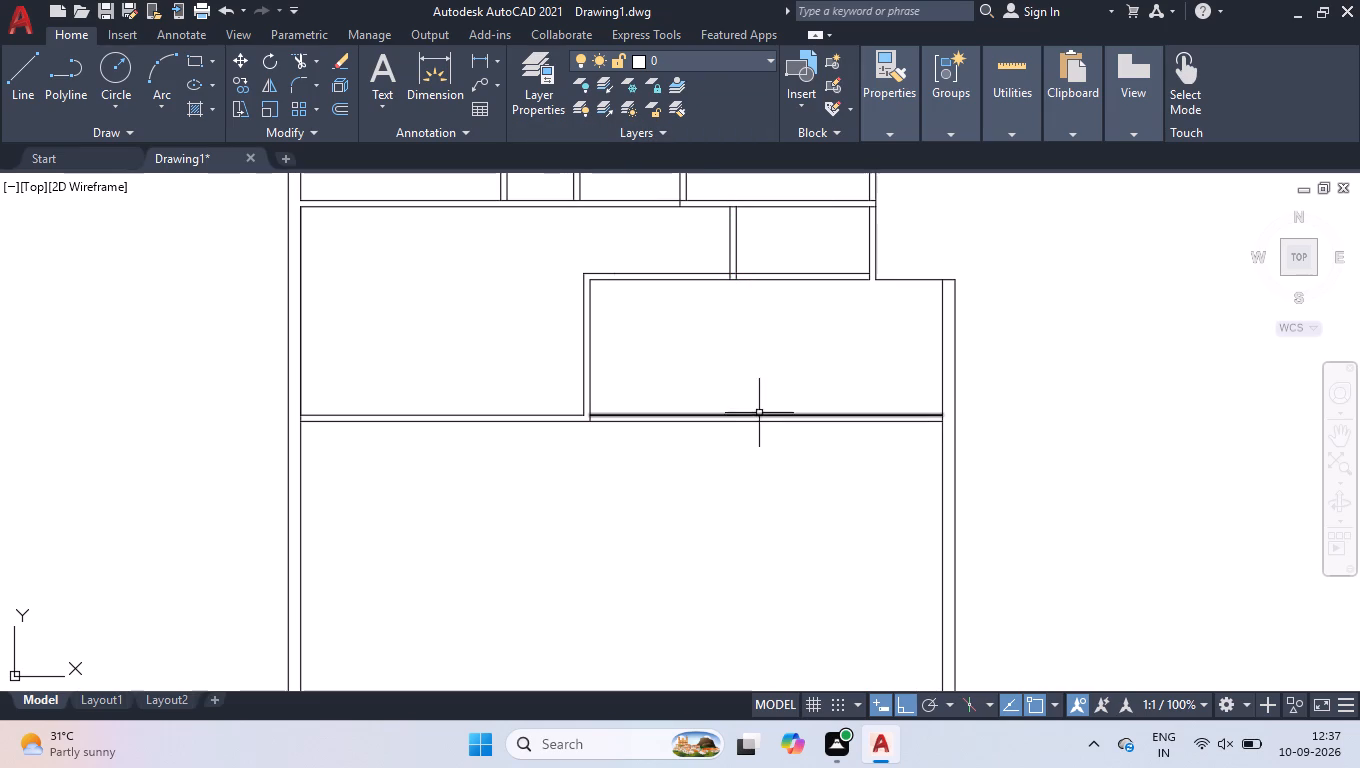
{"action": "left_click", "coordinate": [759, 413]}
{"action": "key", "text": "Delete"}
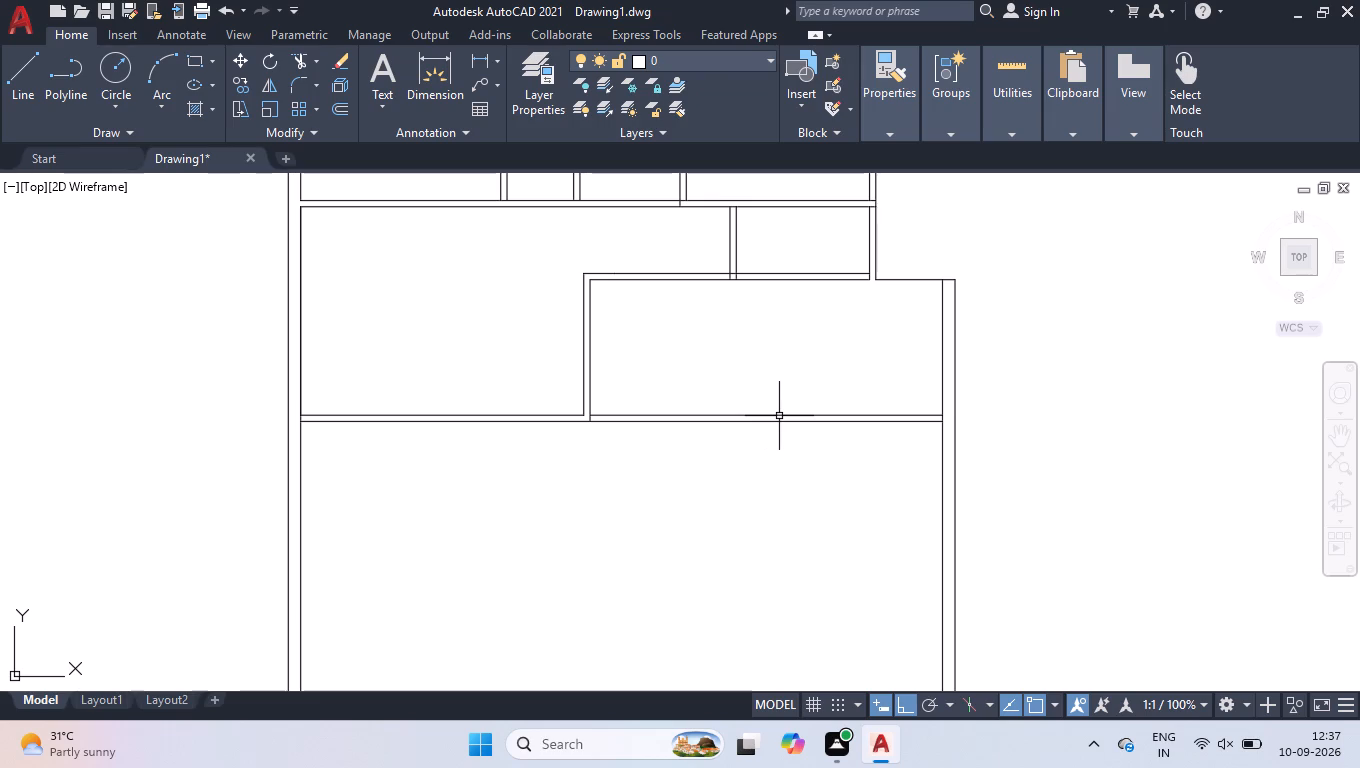
Draw a 10'6" wide by 10' deep room outline from the left wall's inner face, below the middle horizontal wall, closing back at the left wall.
{"action": "key", "text": "l"}
{"action": "key", "text": "Return"}
{"action": "left_click", "coordinate": [303, 423]}
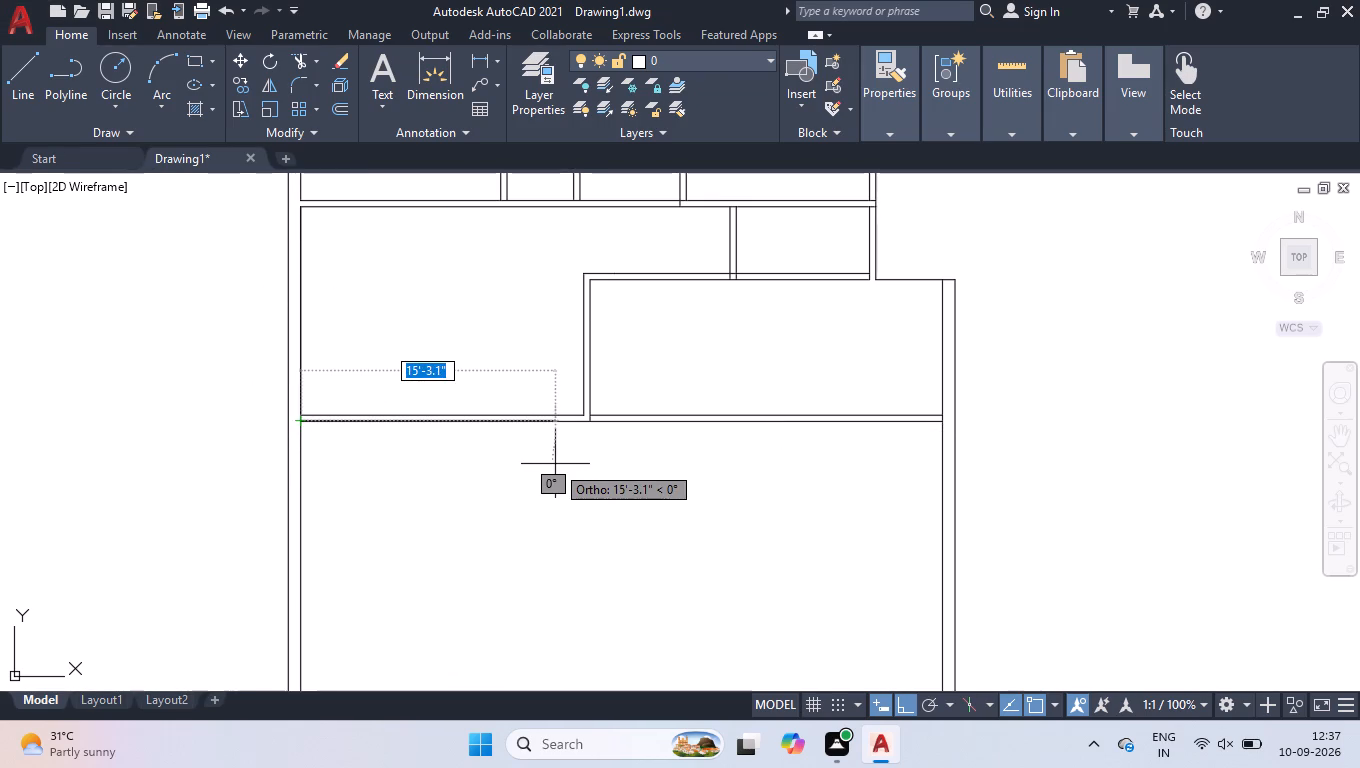
{"action": "type", "text": "10'6"}
{"action": "key", "text": "Return"}
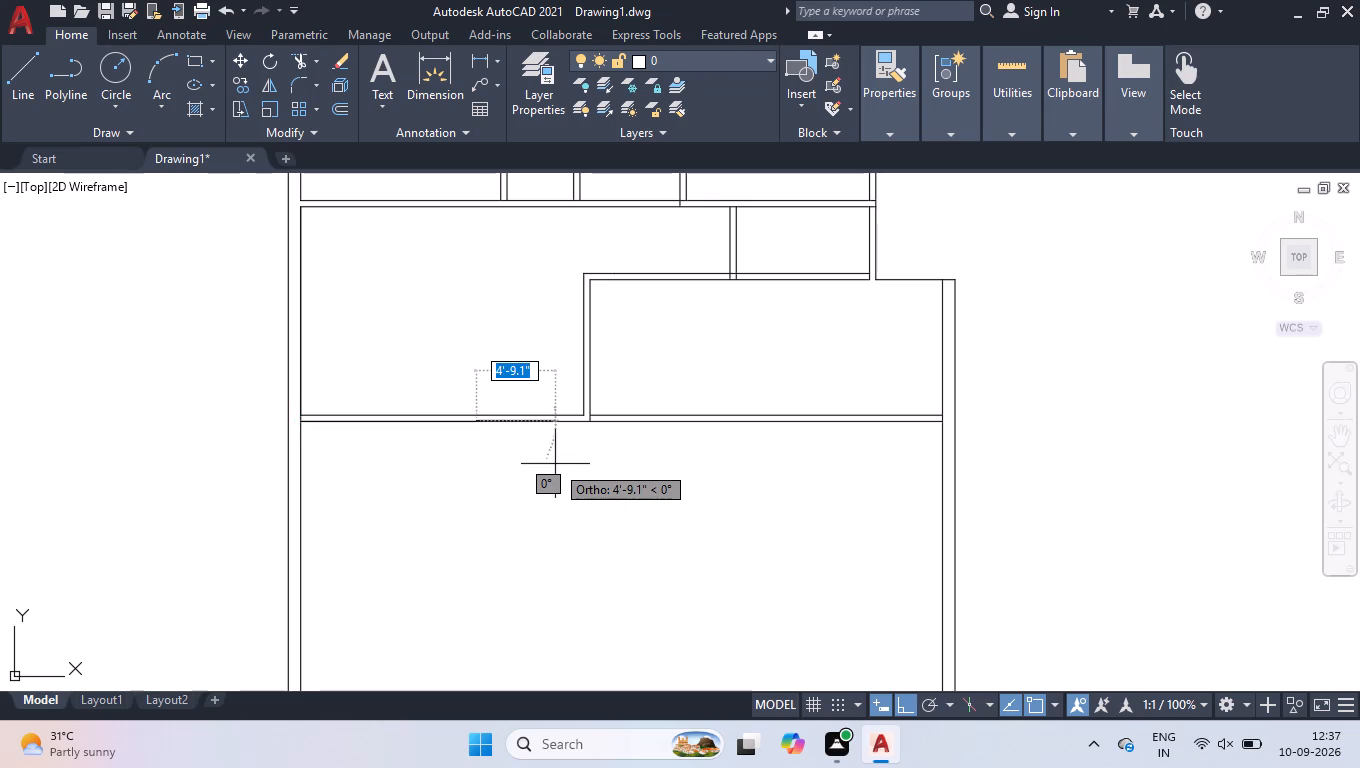
{"action": "type", "text": "10'"}
{"action": "key", "text": "Return"}
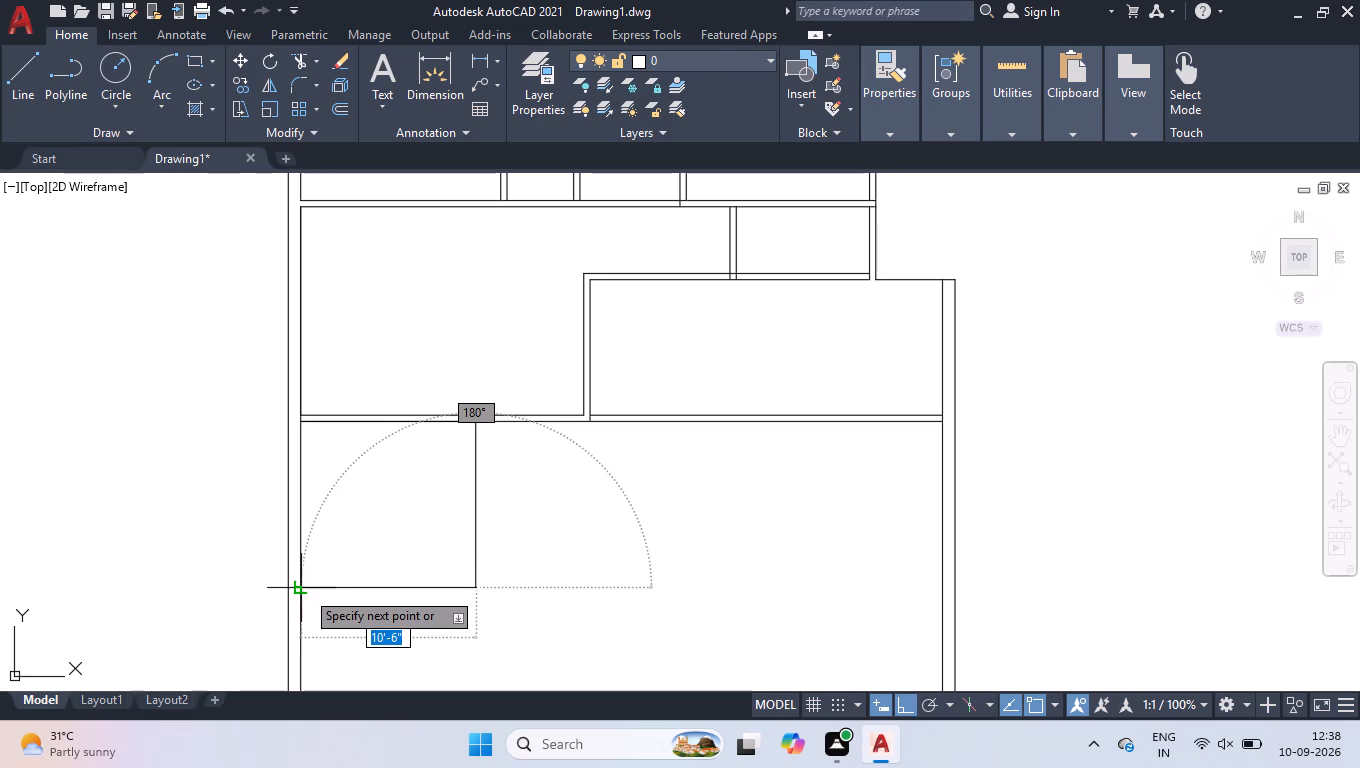
{"action": "left_click", "coordinate": [305, 590]}
{"action": "key", "text": "space"}
Delete the new room's top line that overlaps the horizontal wall.
{"action": "left_click", "coordinate": [332, 420]}
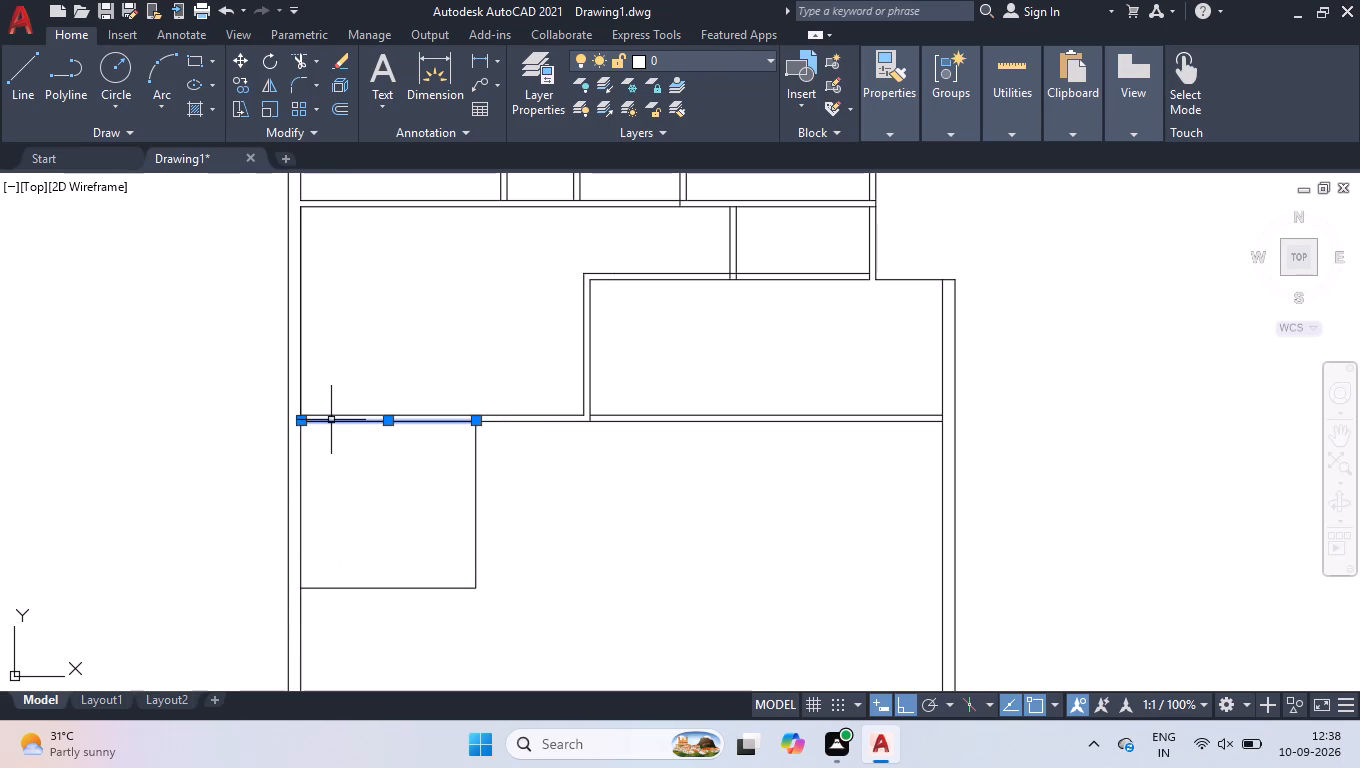
{"action": "key", "text": "Delete"}
Offset the new room's bottom line 4.5" downward and its right line 4.5" outward to form the walls.
{"action": "type", "text": "off"}
{"action": "key", "text": "Return"}
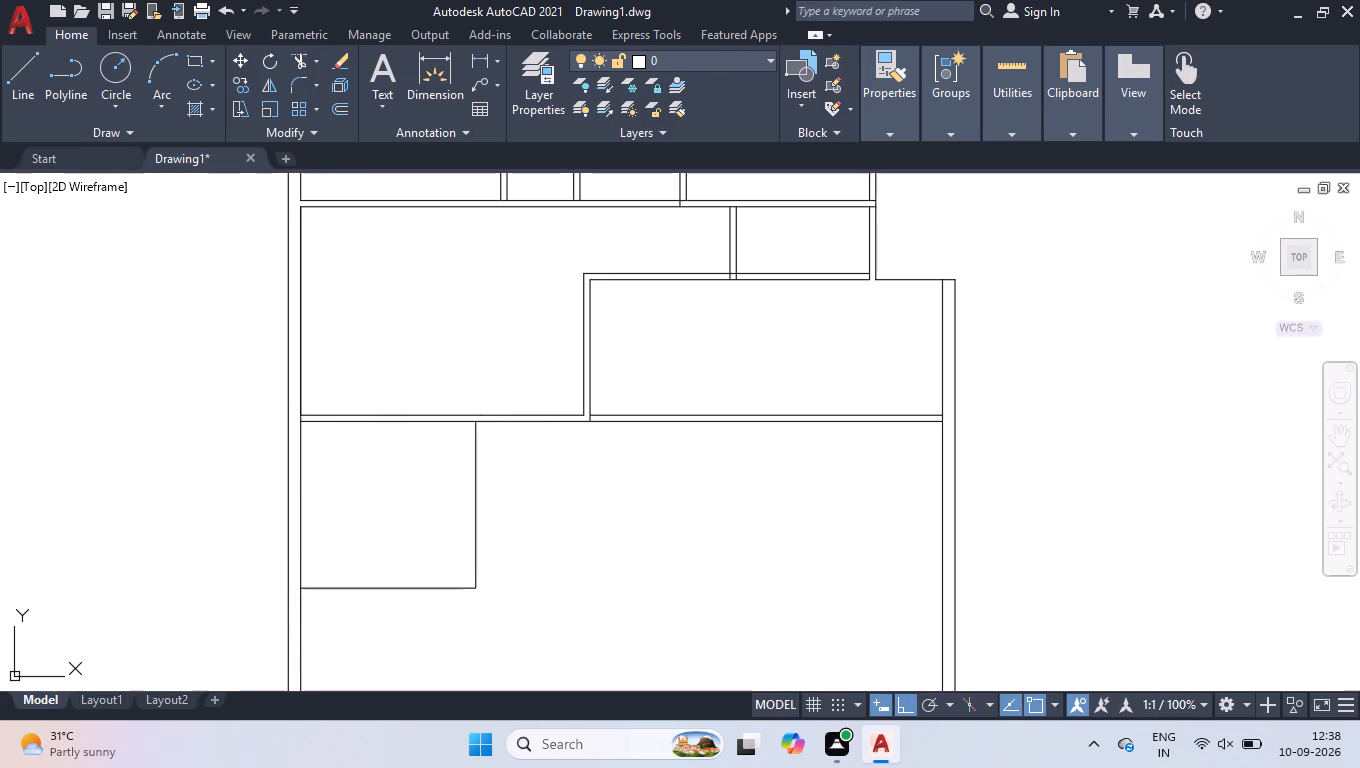
{"action": "type", "text": "4.5"}
{"action": "key", "text": "Return"}
{"action": "right_click", "coordinate": [331, 420]}
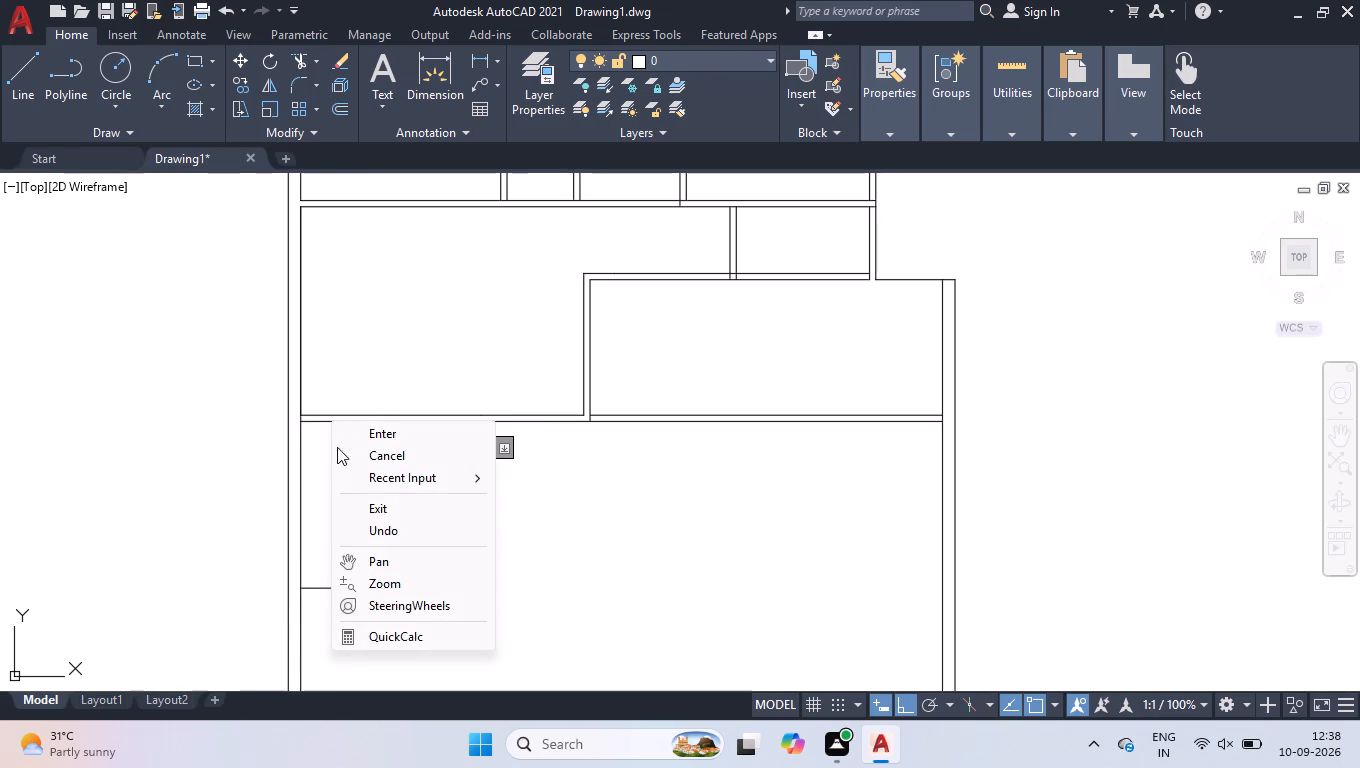
{"action": "left_click", "coordinate": [398, 510]}
{"action": "key", "text": "space"}
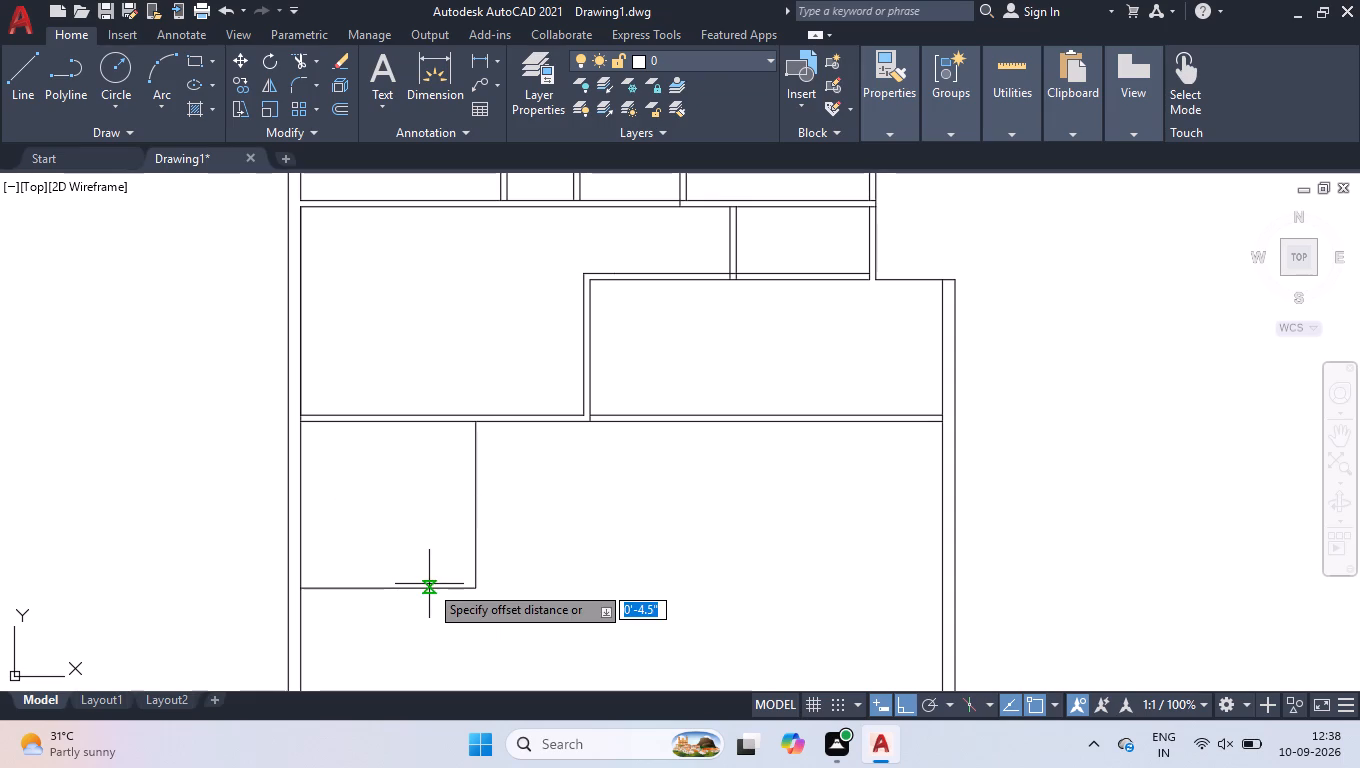
{"action": "key", "text": "space"}
{"action": "left_click", "coordinate": [435, 588]}
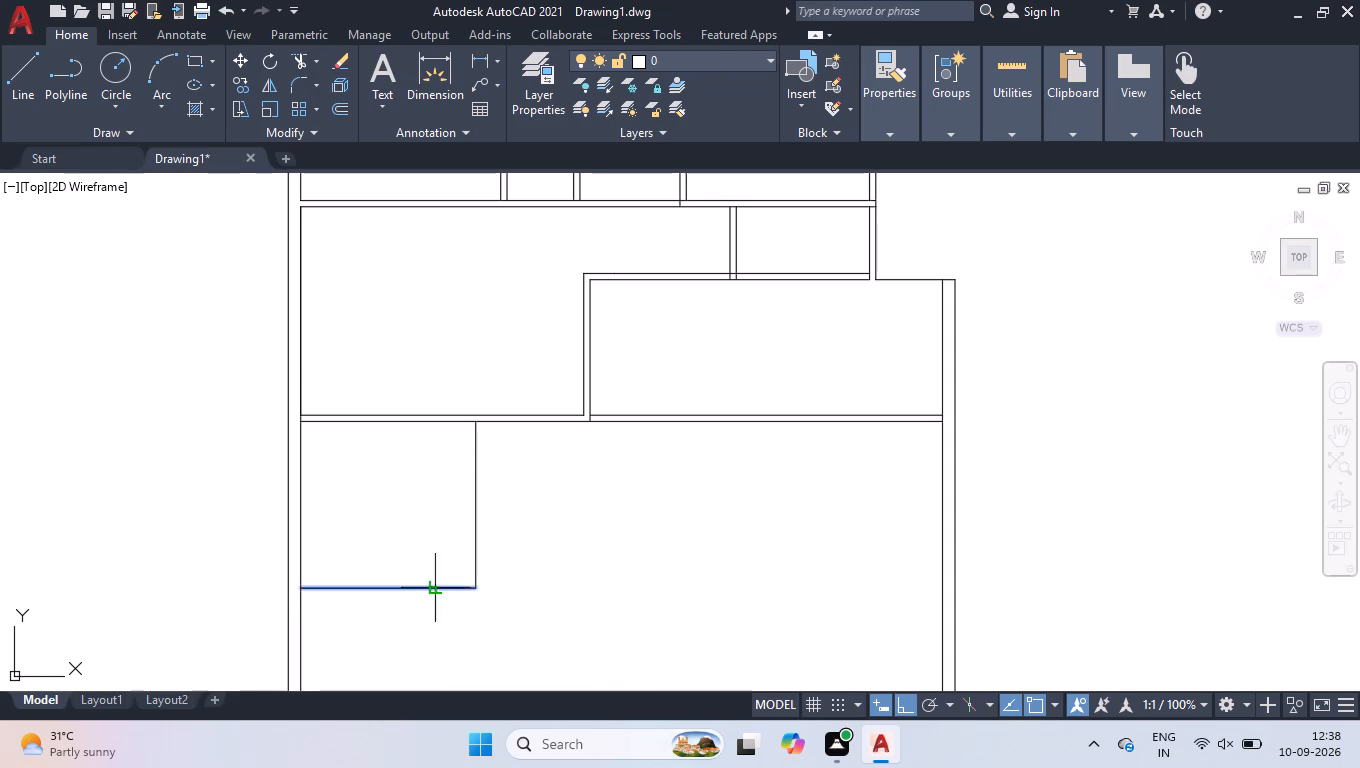
{"action": "left_click", "coordinate": [415, 635]}
{"action": "left_click", "coordinate": [474, 545]}
{"action": "left_click", "coordinate": [496, 544]}
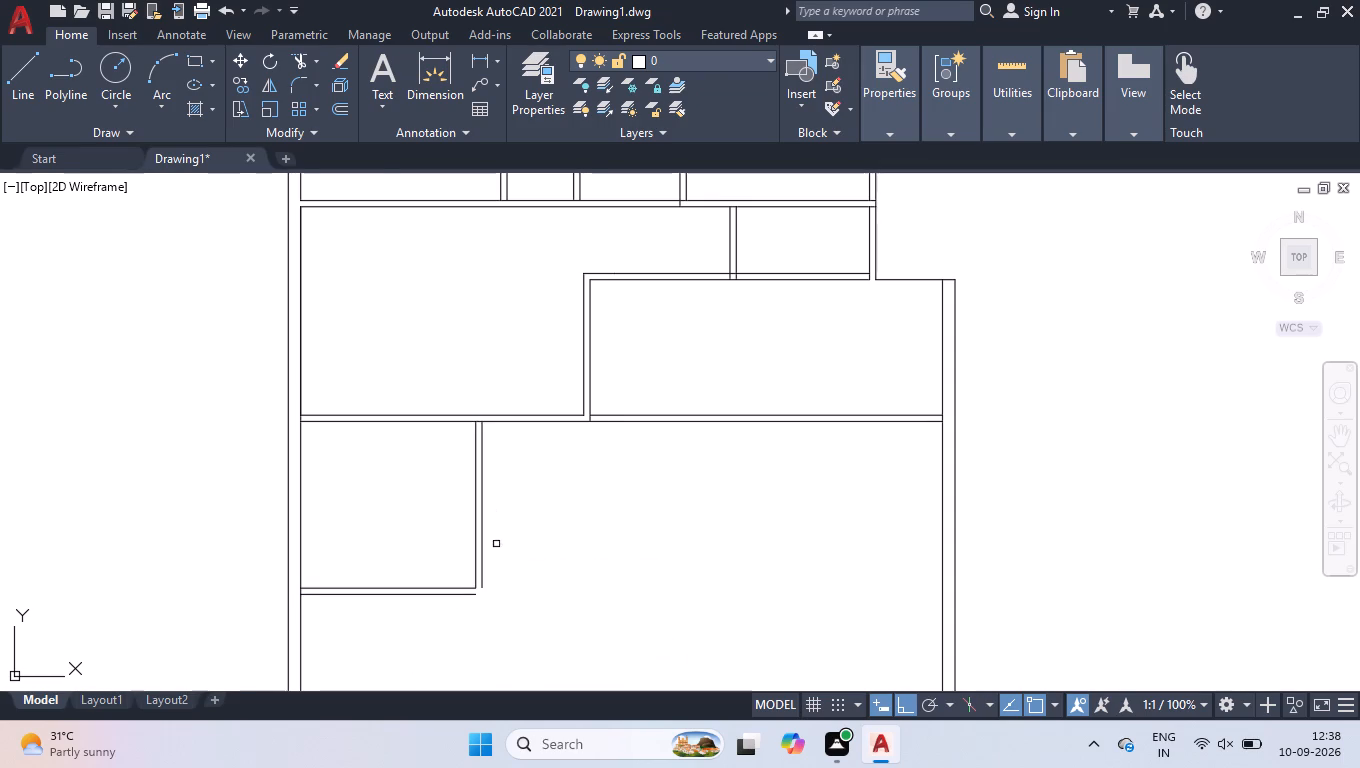
{"action": "scroll", "coordinate": [544, 513], "scroll_direction": "down", "scroll_amount": 3}
{"action": "scroll", "coordinate": [558, 553], "scroll_direction": "up", "scroll_amount": 2}
{"action": "scroll", "coordinate": [557, 548], "scroll_direction": "down", "scroll_amount": 1}
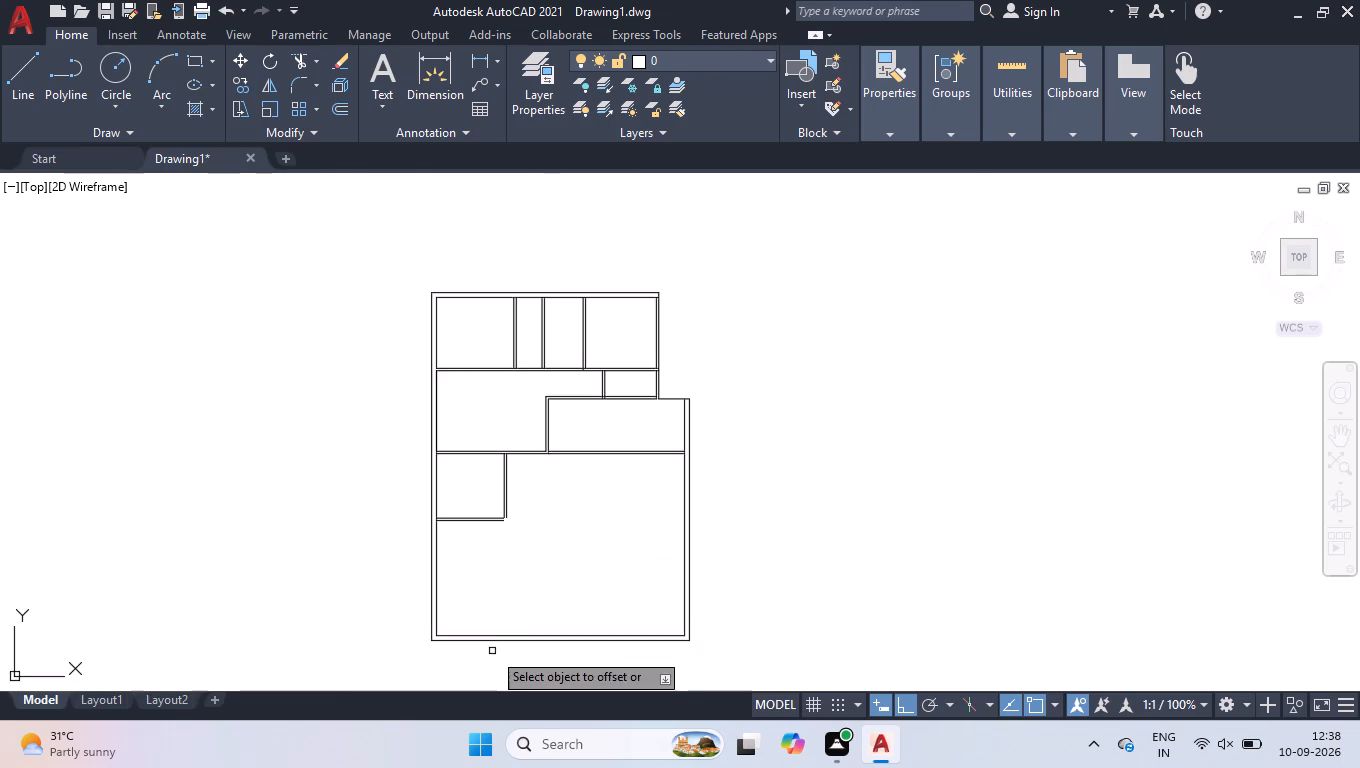
{"action": "scroll", "coordinate": [492, 651], "scroll_direction": "up", "scroll_amount": 2}
{"action": "key", "text": "space"}
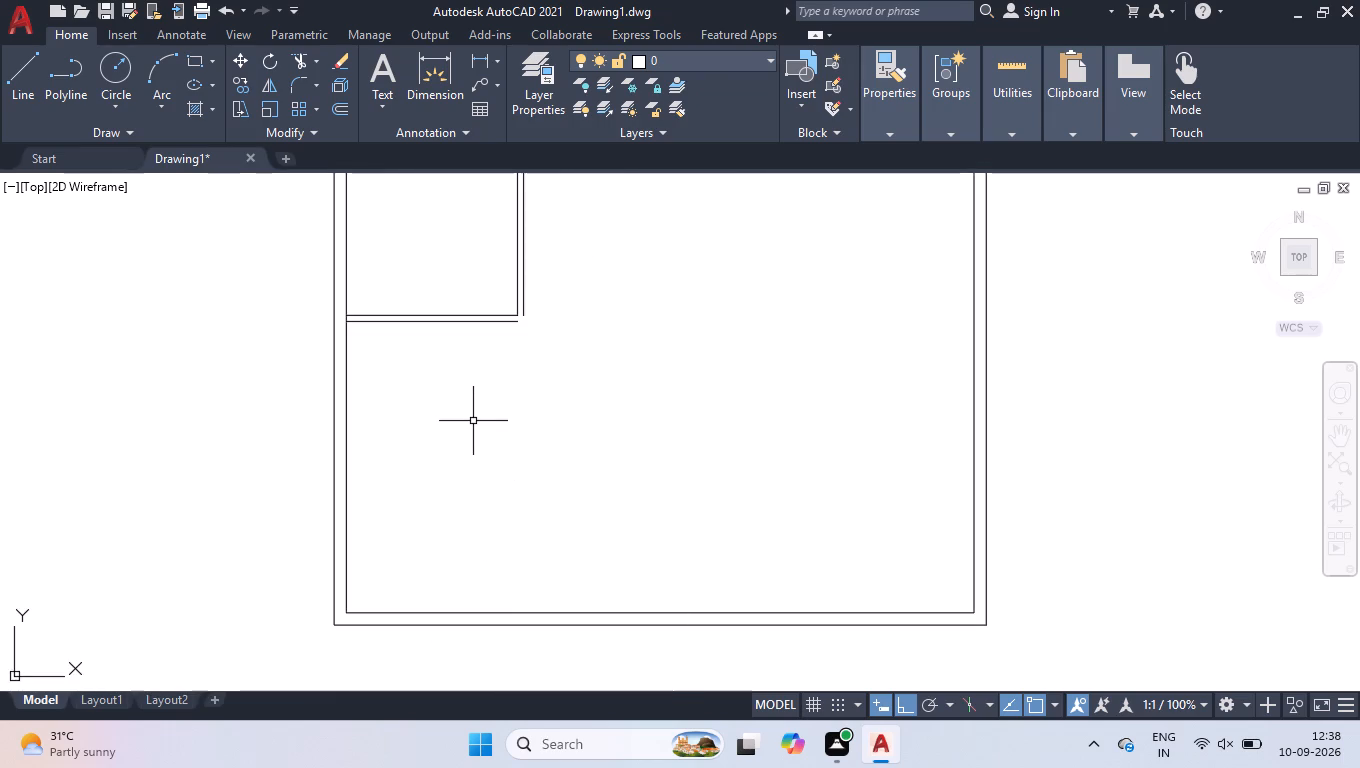
Fillet the offset bottom and right lines to close the room's outer lower-right corner.
{"action": "key", "text": "f"}
{"action": "key", "text": "Return"}
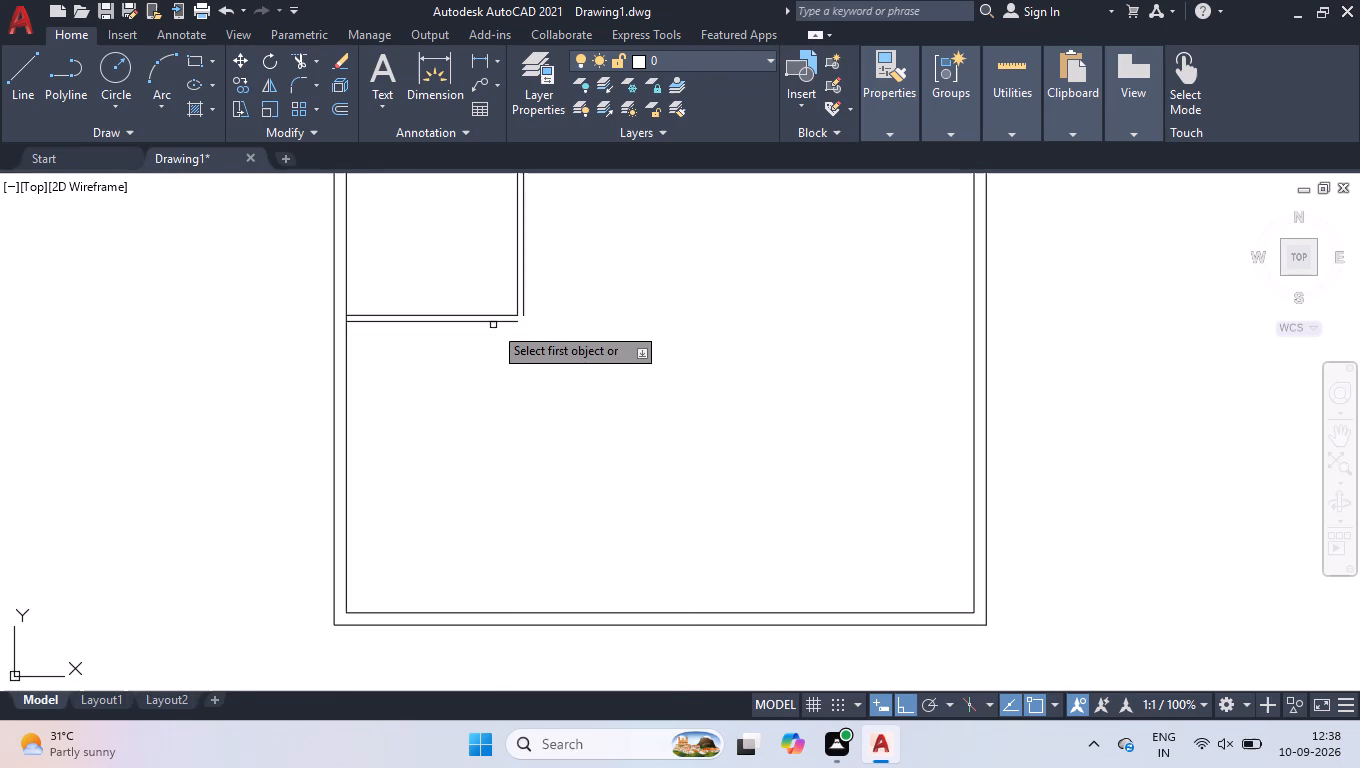
{"action": "left_click", "coordinate": [494, 323]}
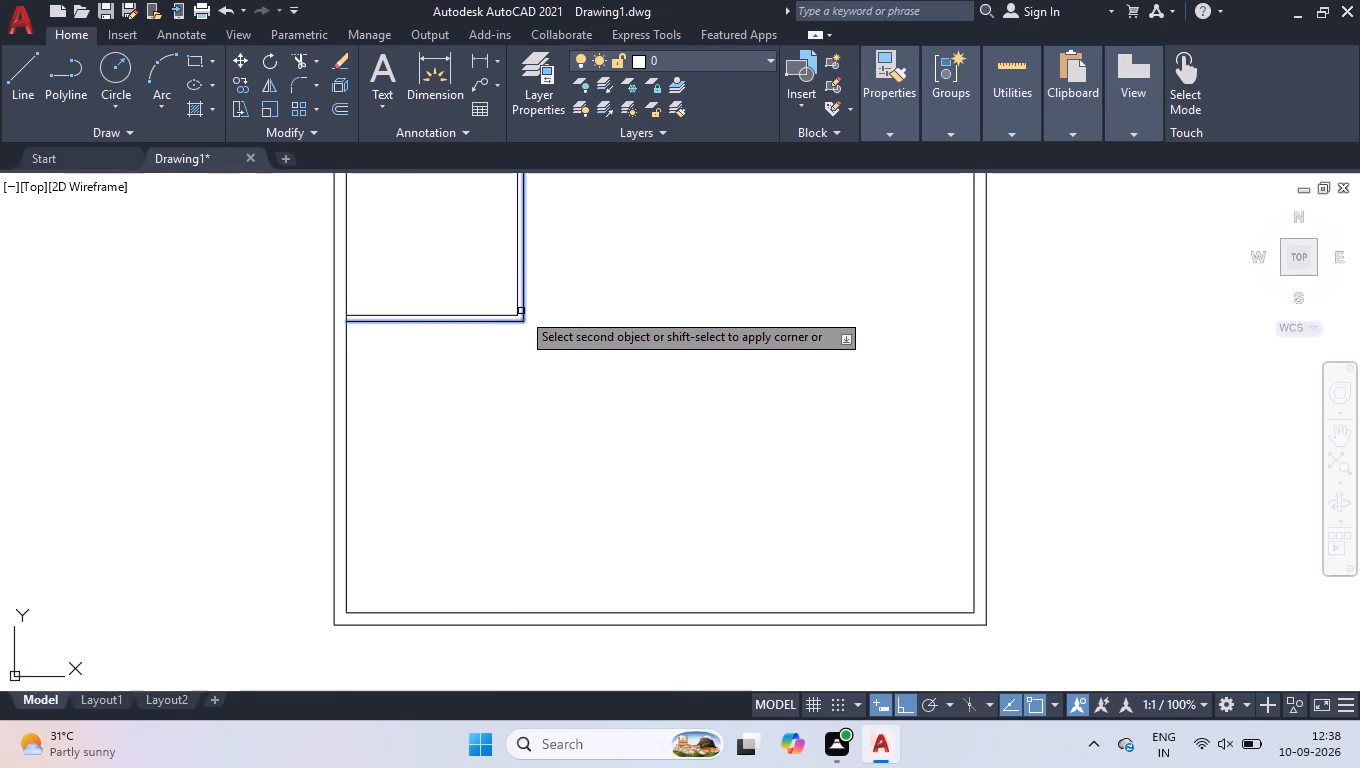
{"action": "left_click", "coordinate": [522, 310]}
Draw a 6'6" wide by 4'6" deep outline directly below the new room, starting and ending at the left wall's inner face.
{"action": "key", "text": "l"}
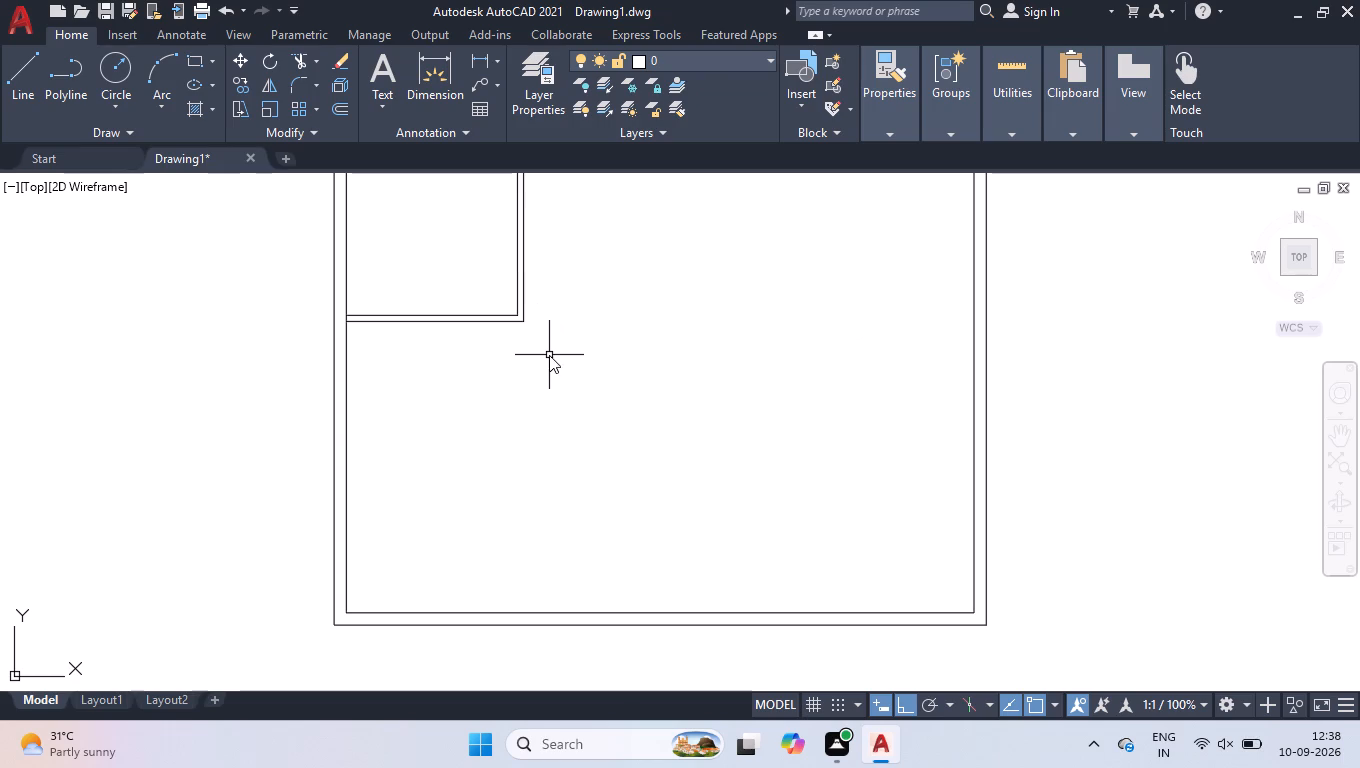
{"action": "key", "text": "Return"}
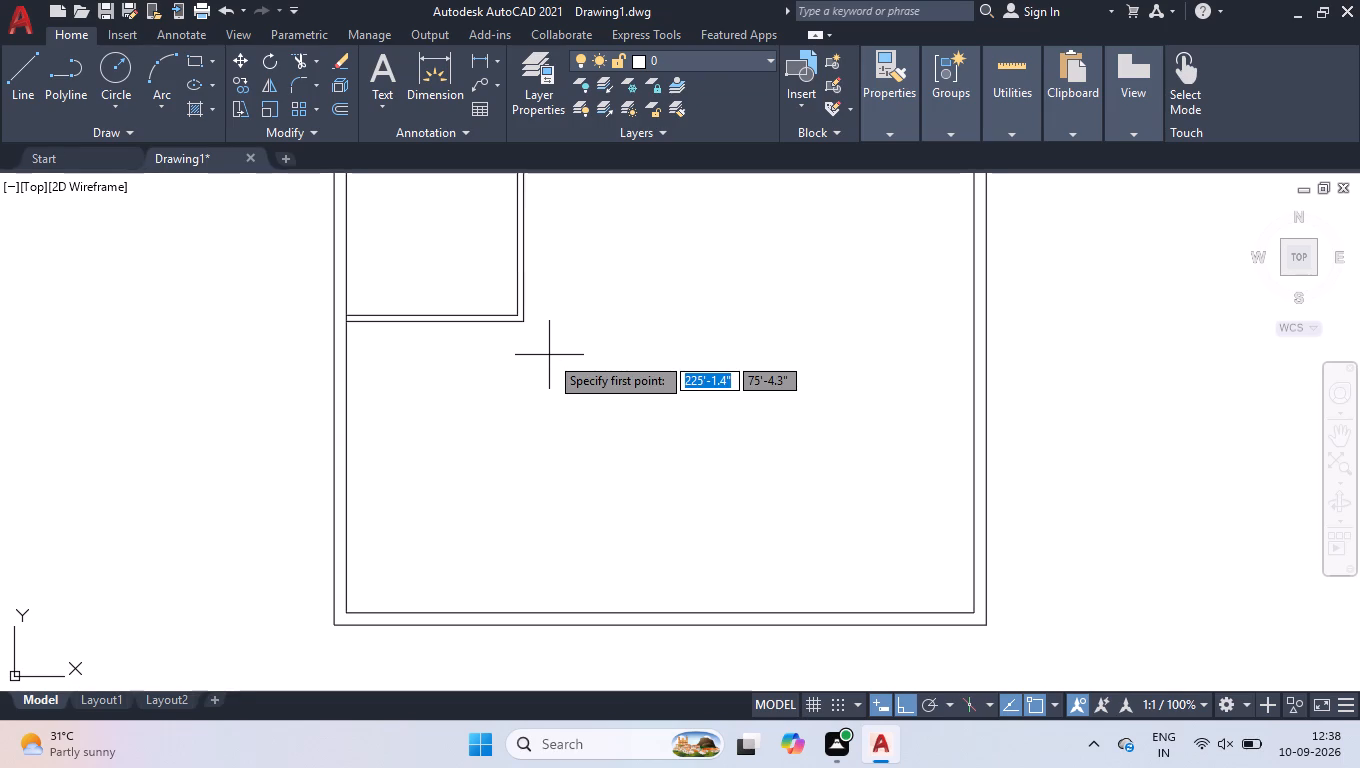
{"action": "key", "text": "l"}
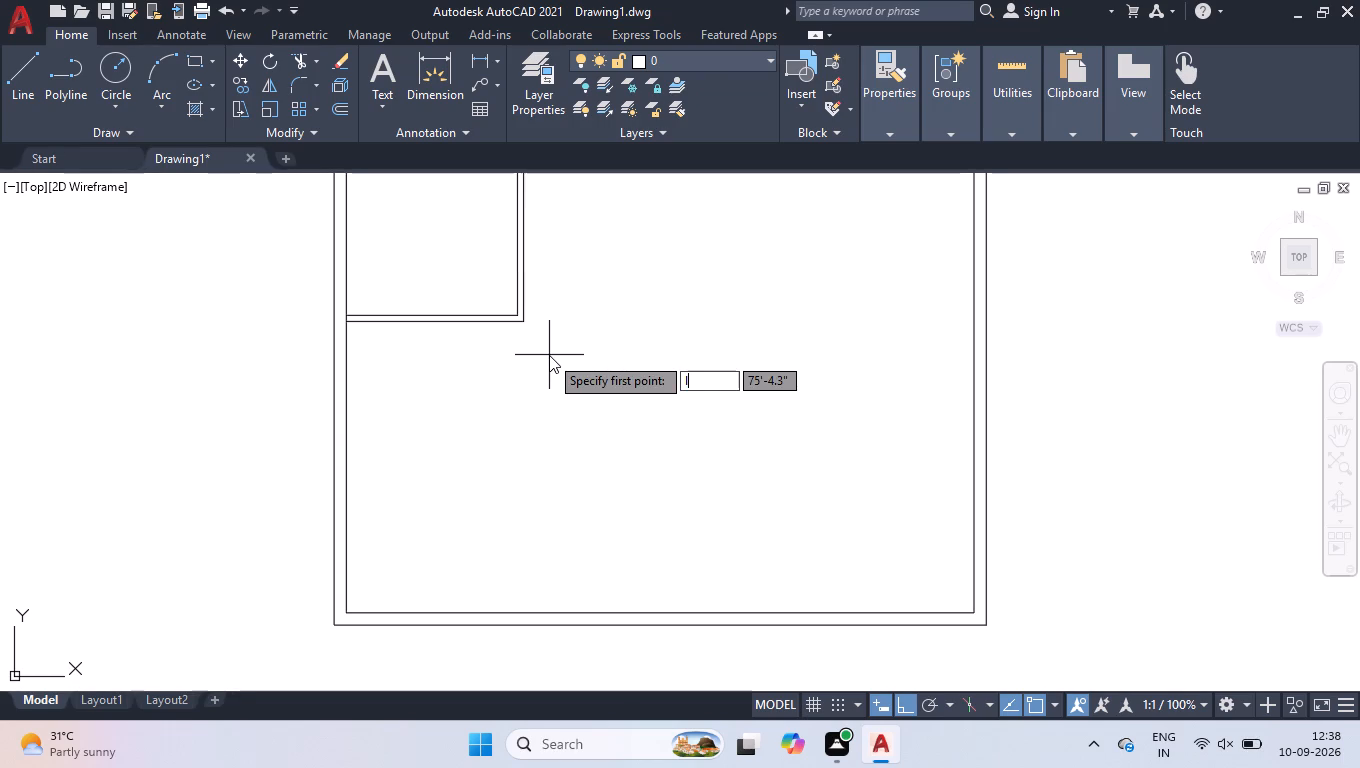
{"action": "key", "text": "BackSpace"}
{"action": "key", "text": "space"}
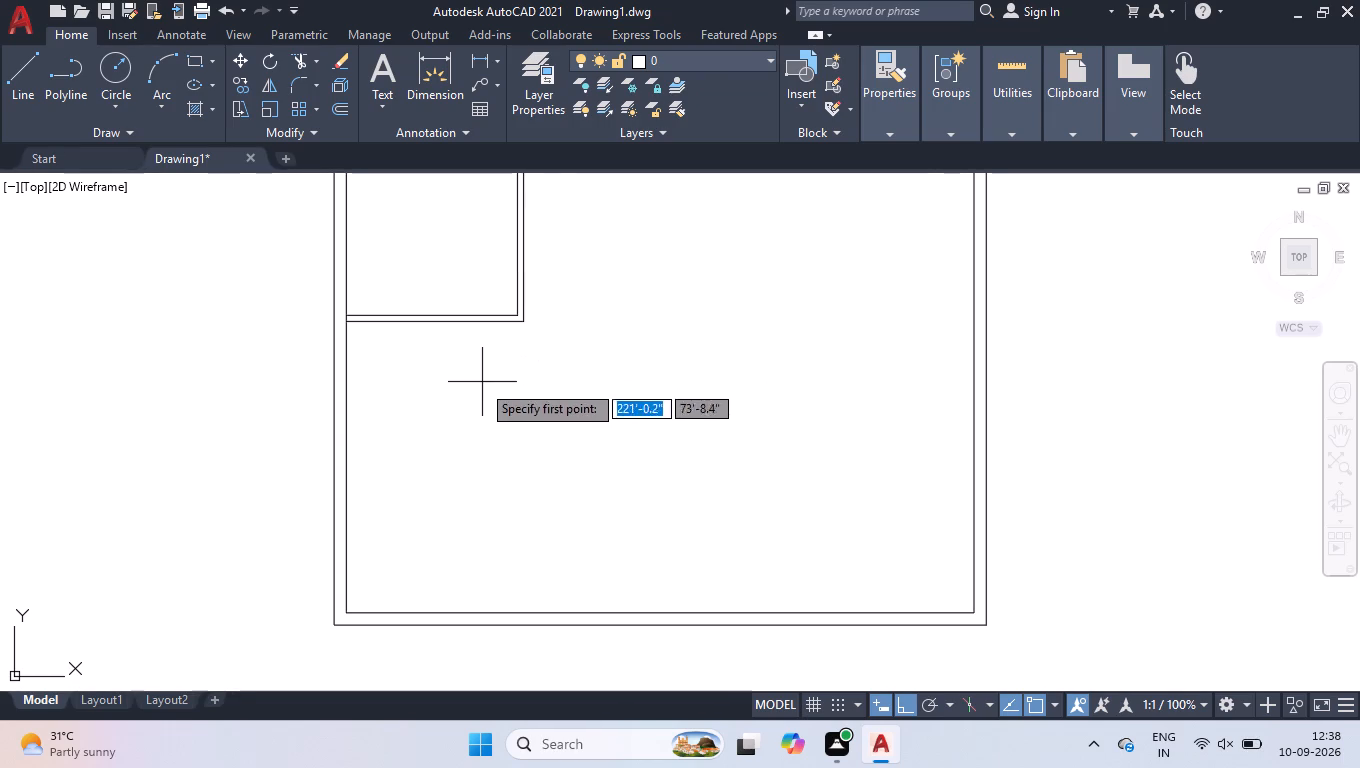
{"action": "left_click", "coordinate": [344, 322]}
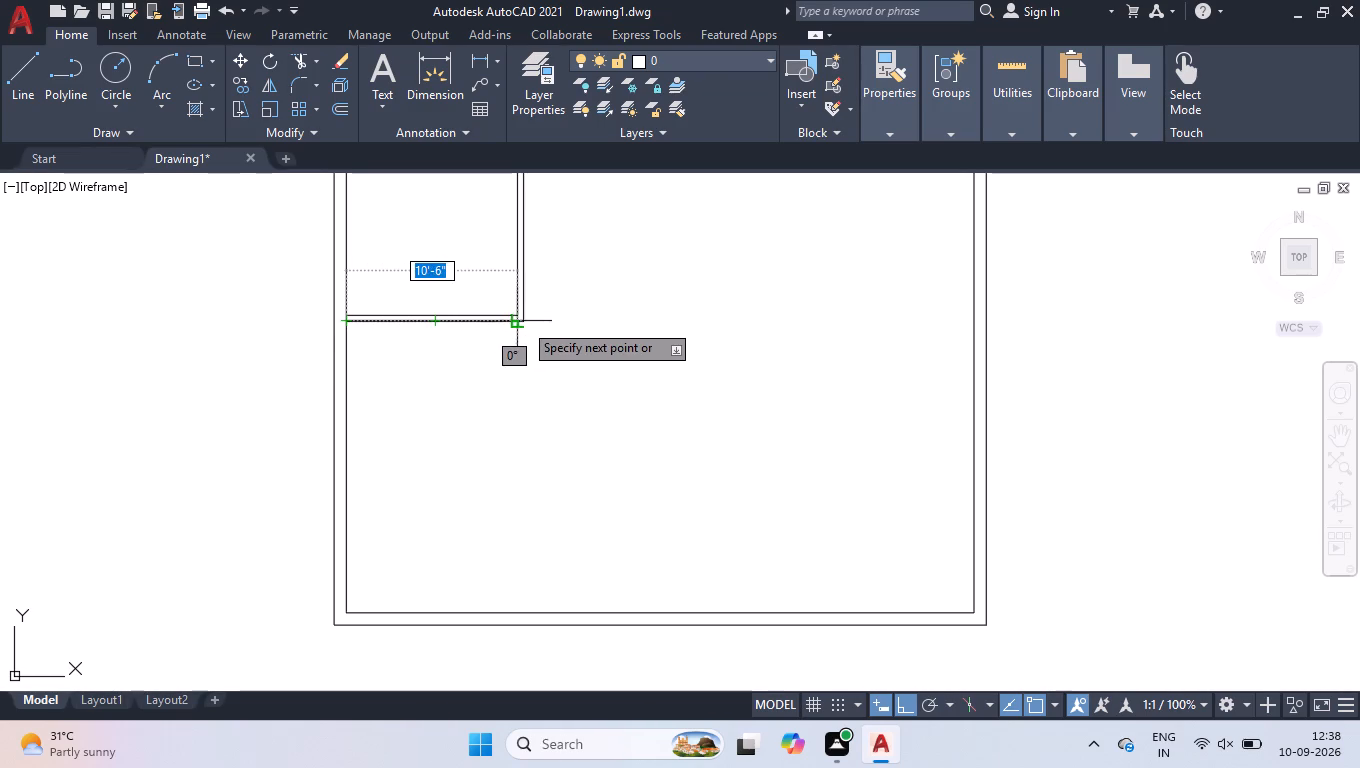
{"action": "type", "text": "6'6"}
{"action": "key", "text": "Return"}
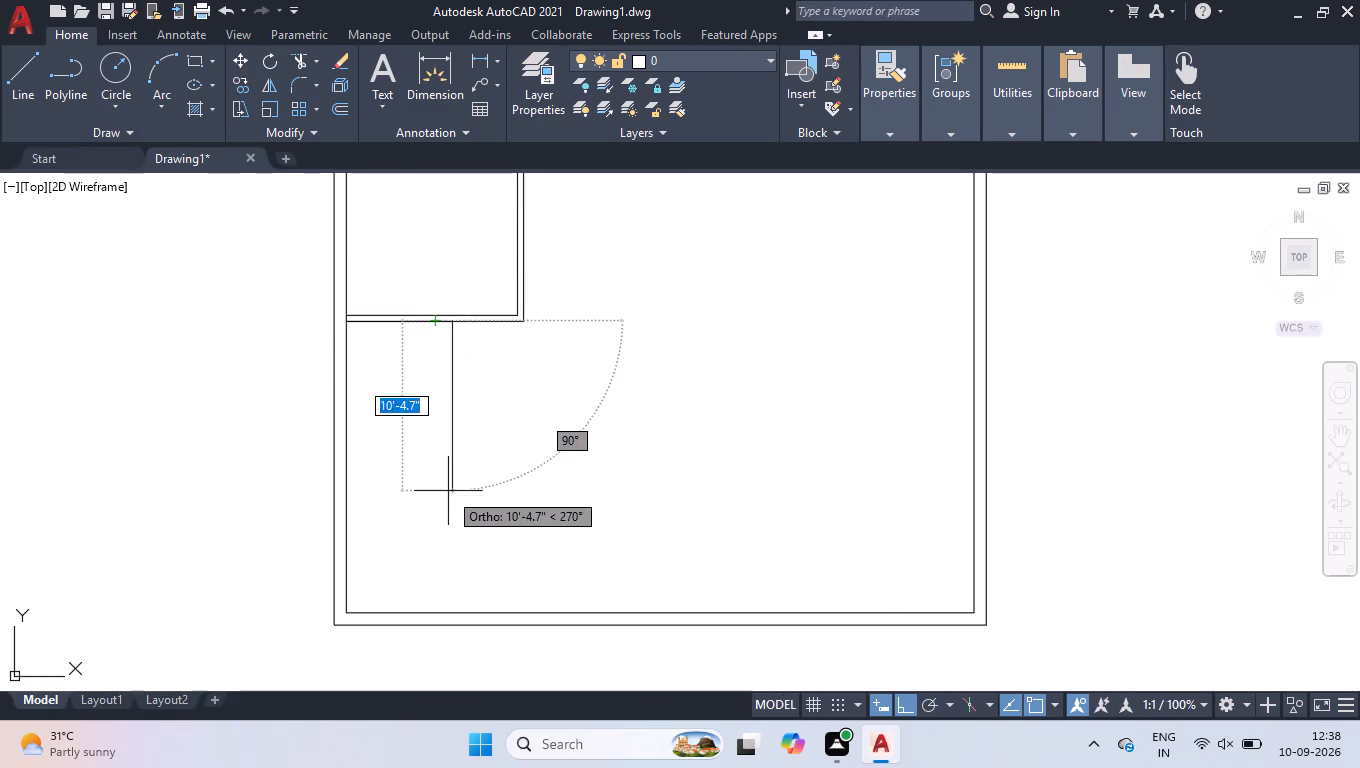
{"action": "type", "text": "4'6"}
{"action": "key", "text": "Return"}
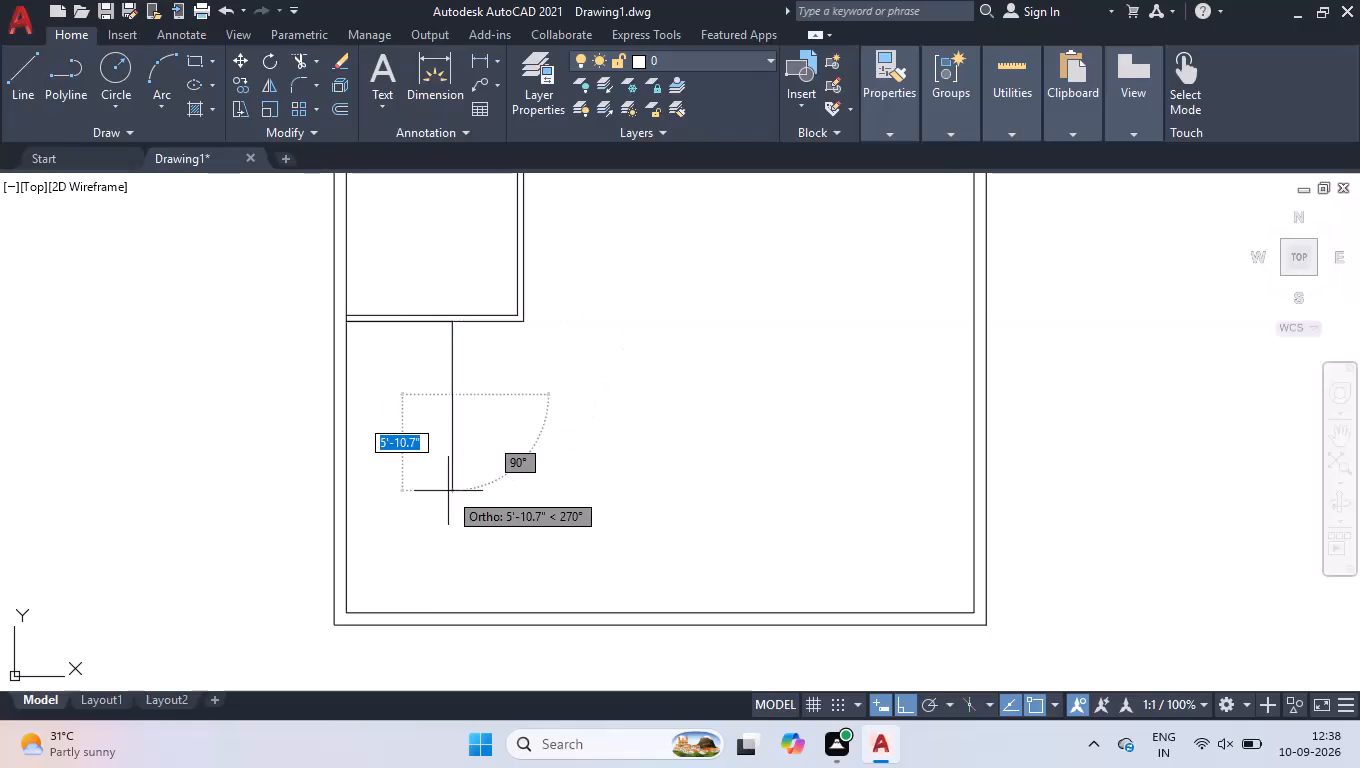
{"action": "left_click", "coordinate": [350, 395]}
{"action": "key", "text": "space"}
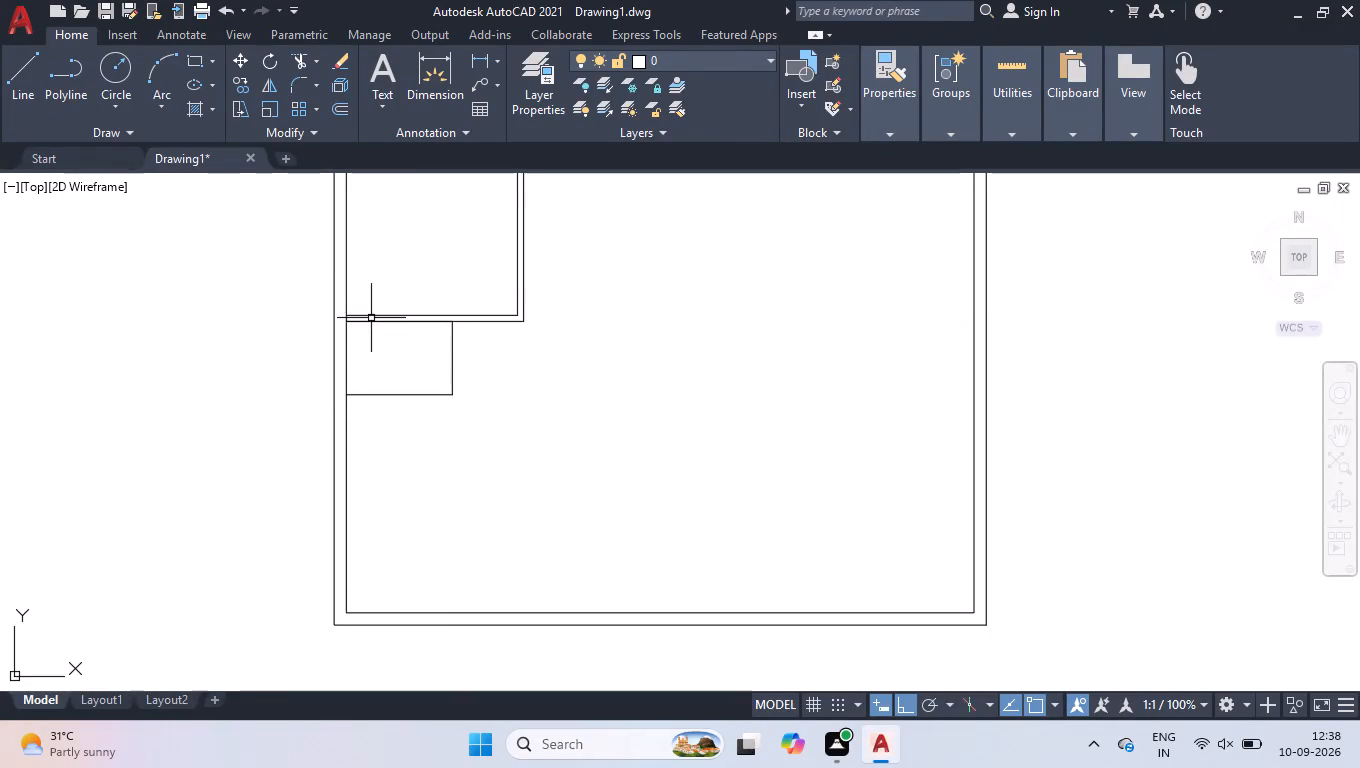
Delete the small outline's top line that overlaps the lower face of the upper room's wall.
{"action": "left_click", "coordinate": [371, 318]}
{"action": "right_click", "coordinate": [382, 345]}
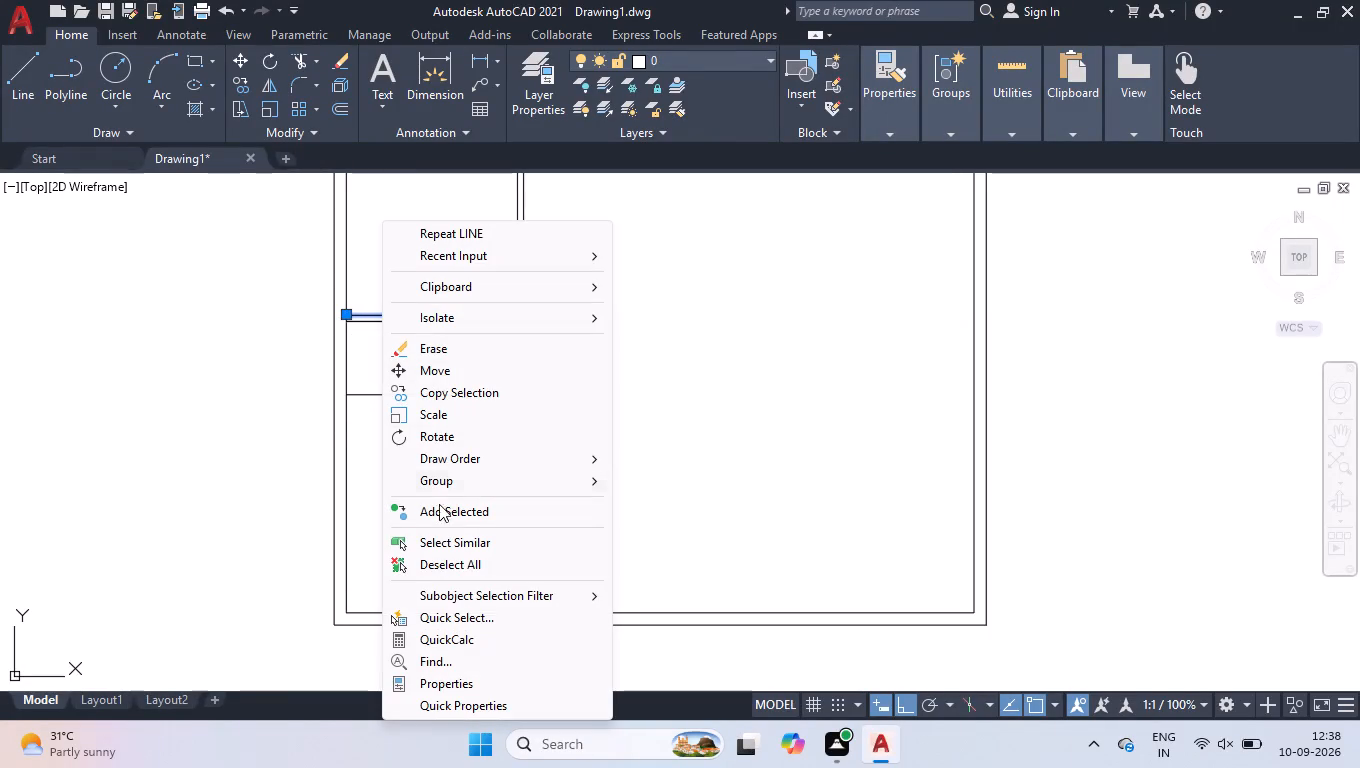
{"action": "left_click", "coordinate": [429, 568]}
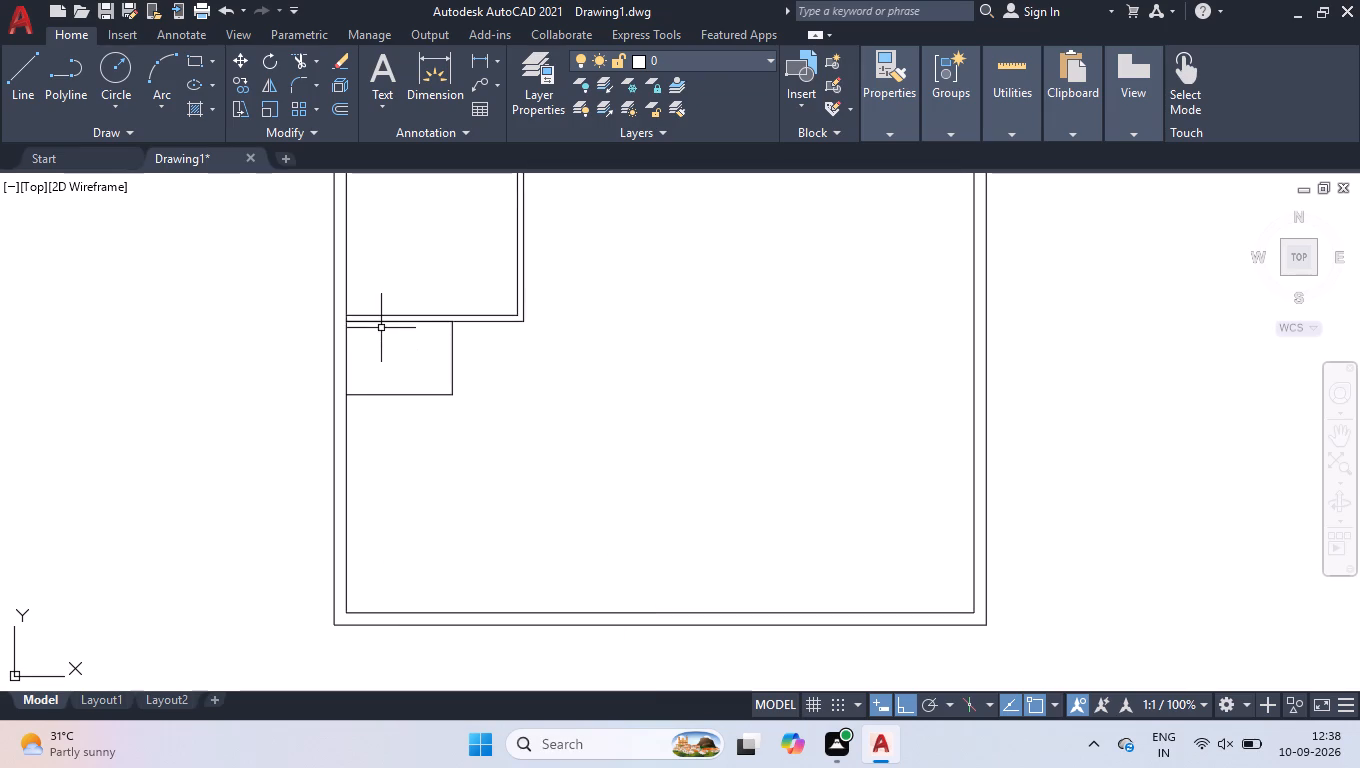
{"action": "left_click", "coordinate": [381, 322]}
{"action": "key", "text": "Delete"}
Offset the small room's bottom line 4.5" downward and its right line 4.5" outward to form the walls.
{"action": "type", "text": "of"}
{"action": "key", "text": "f"}
{"action": "key", "text": "Return"}
{"action": "type", "text": "4.5"}
{"action": "key", "text": "Return"}
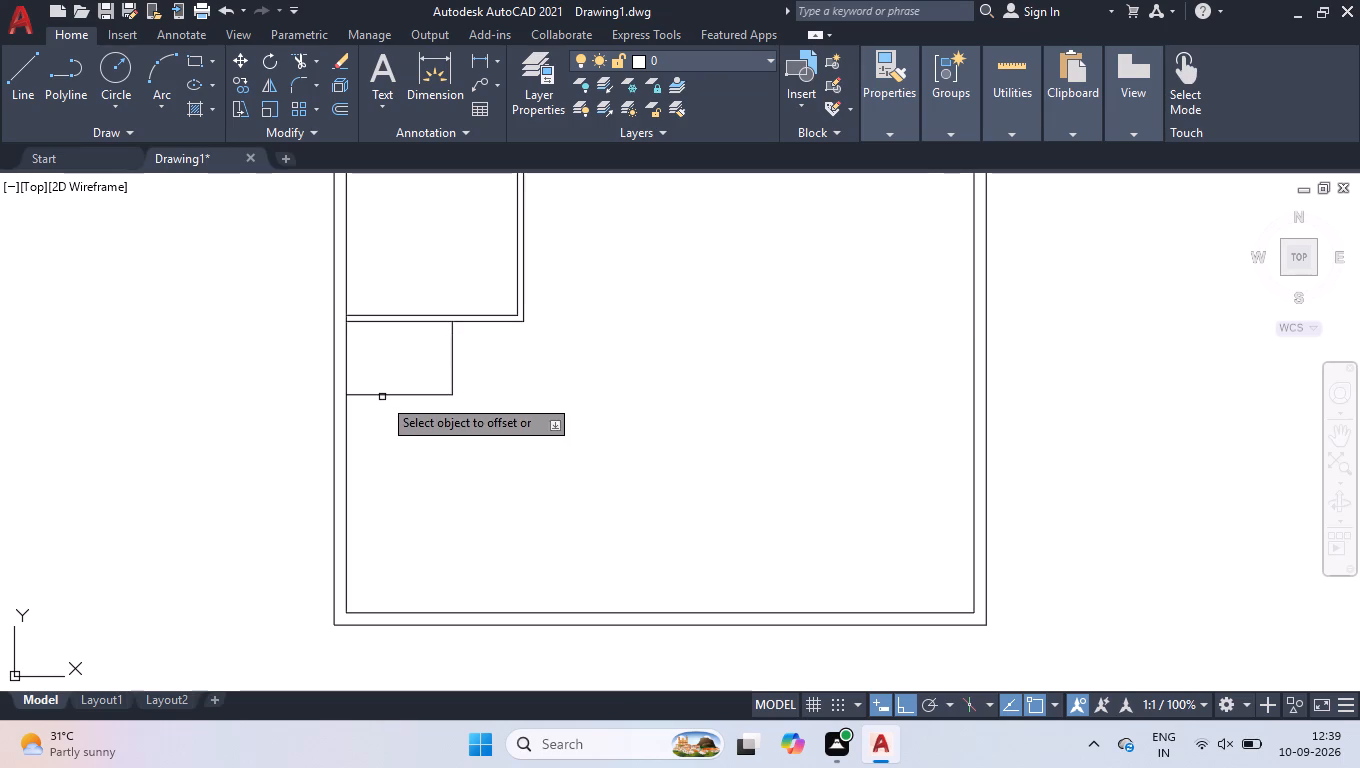
{"action": "left_click", "coordinate": [382, 397]}
{"action": "left_click", "coordinate": [386, 414]}
{"action": "left_click", "coordinate": [453, 370]}
{"action": "left_click", "coordinate": [463, 385]}
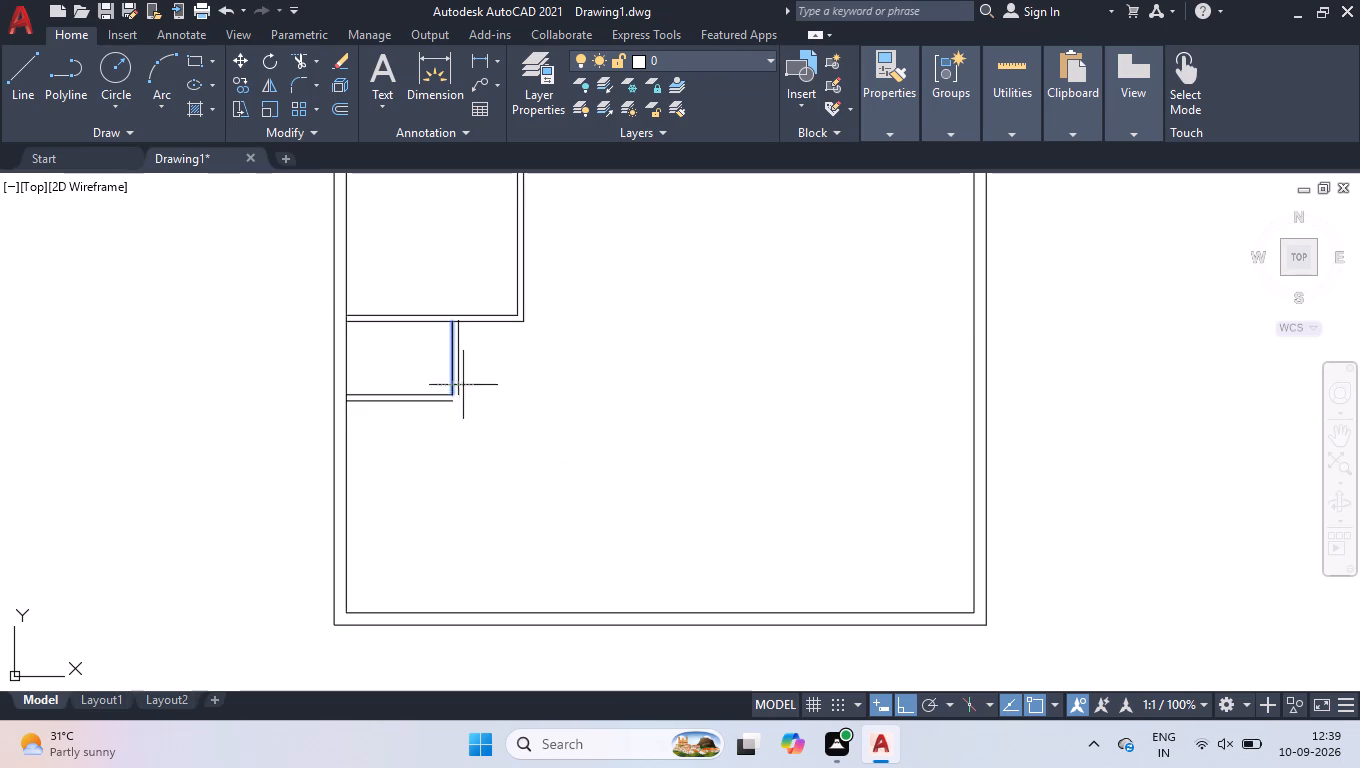
{"action": "scroll", "coordinate": [468, 383], "scroll_direction": "down", "scroll_amount": 3}
{"action": "scroll", "coordinate": [467, 400], "scroll_direction": "up", "scroll_amount": 3}
{"action": "scroll", "coordinate": [436, 314], "scroll_direction": "up", "scroll_amount": 3}
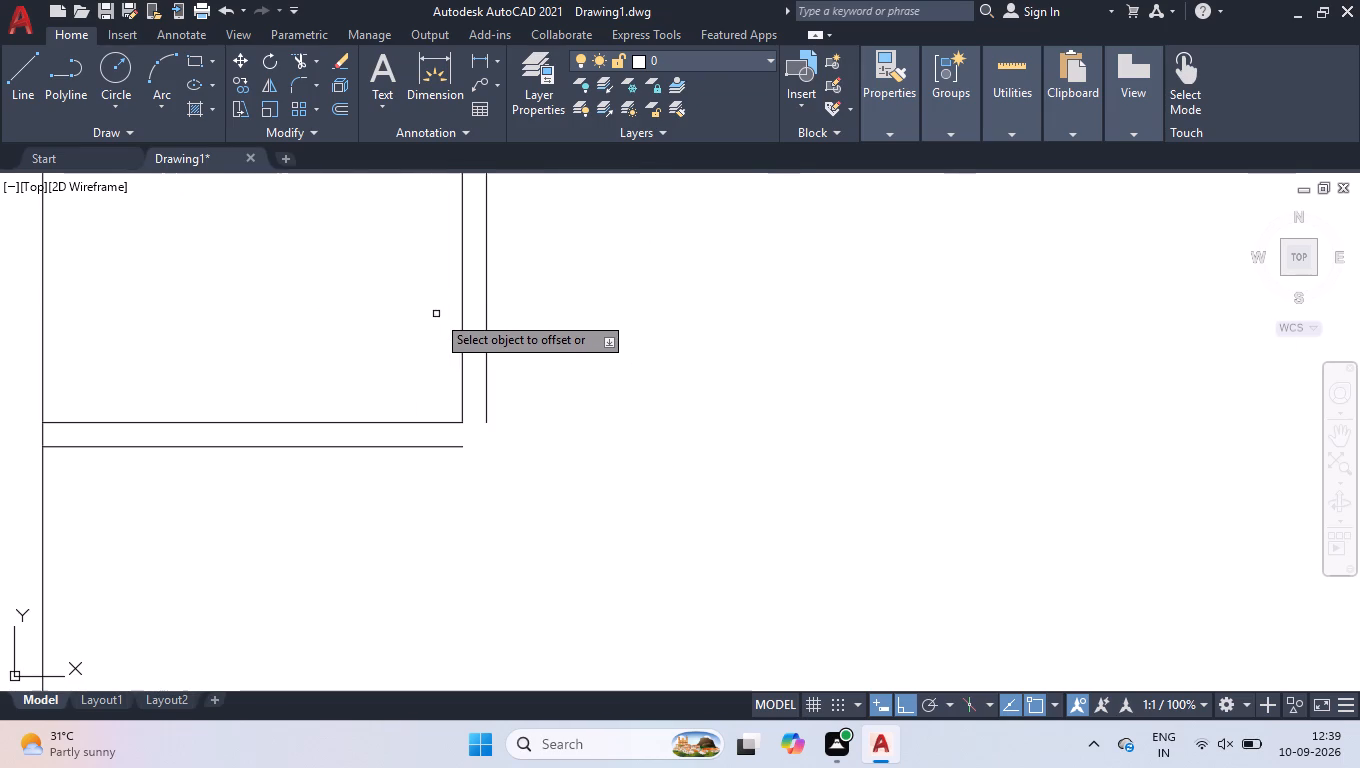
{"action": "key", "text": "Return"}
Fillet the small room's offset bottom and right lines to close its outer lower-right corner.
{"action": "key", "text": "f"}
{"action": "key", "text": "Return"}
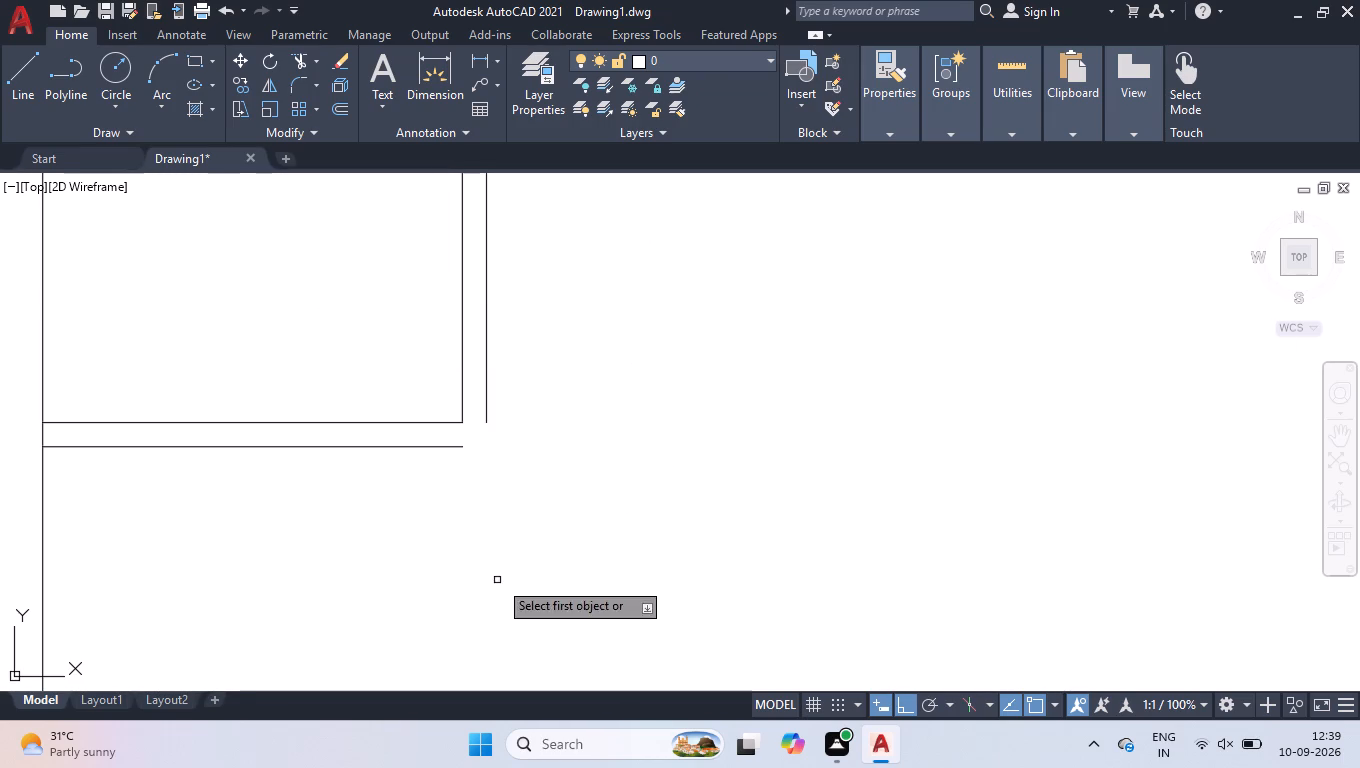
{"action": "left_click", "coordinate": [441, 448]}
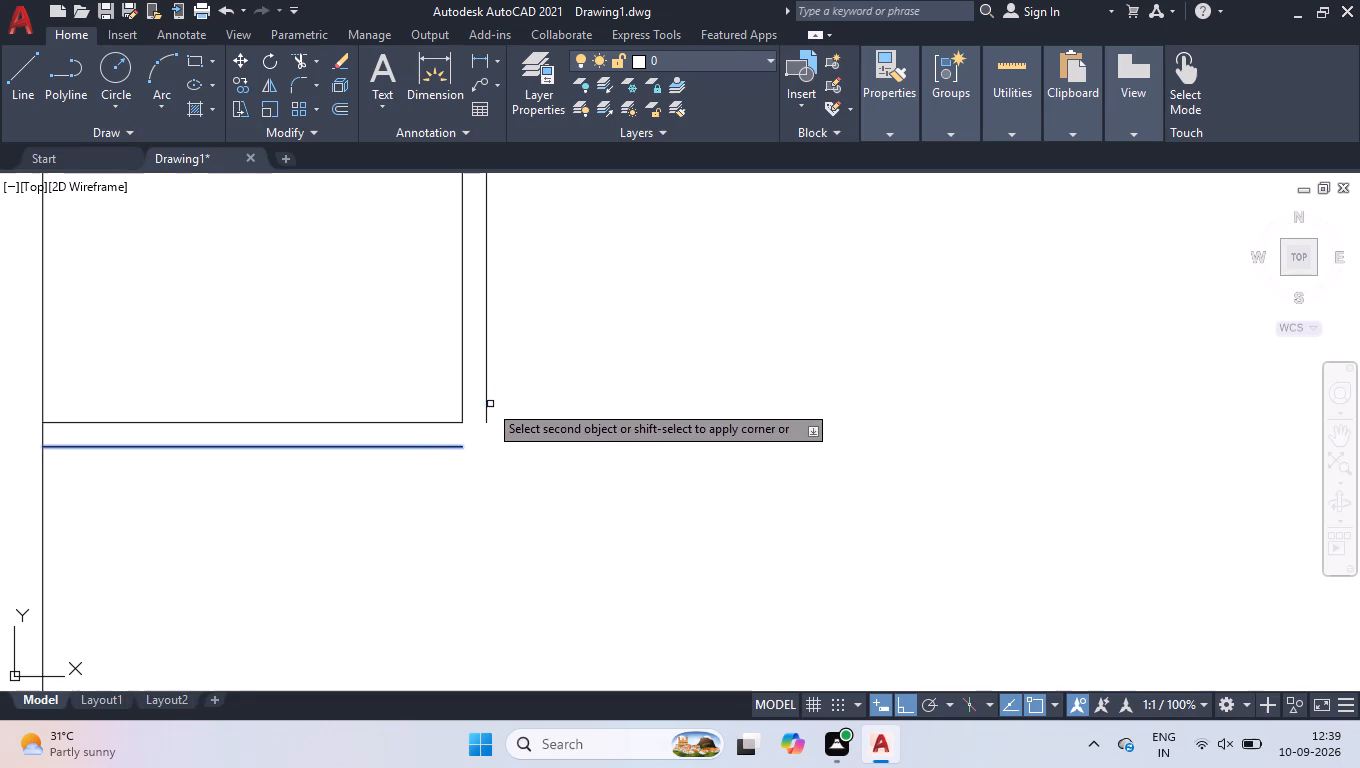
{"action": "left_click", "coordinate": [486, 403]}
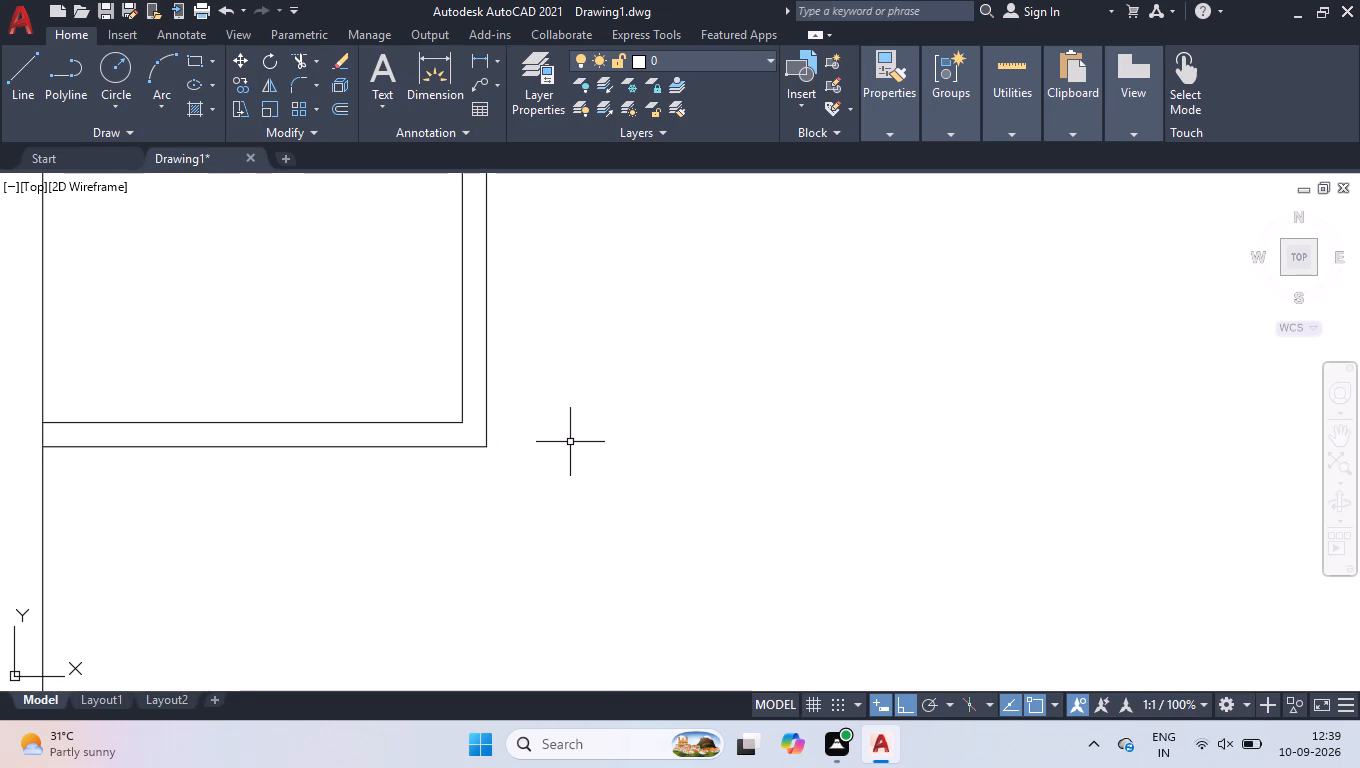
{"action": "scroll", "coordinate": [679, 462], "scroll_direction": "down", "scroll_amount": 4}
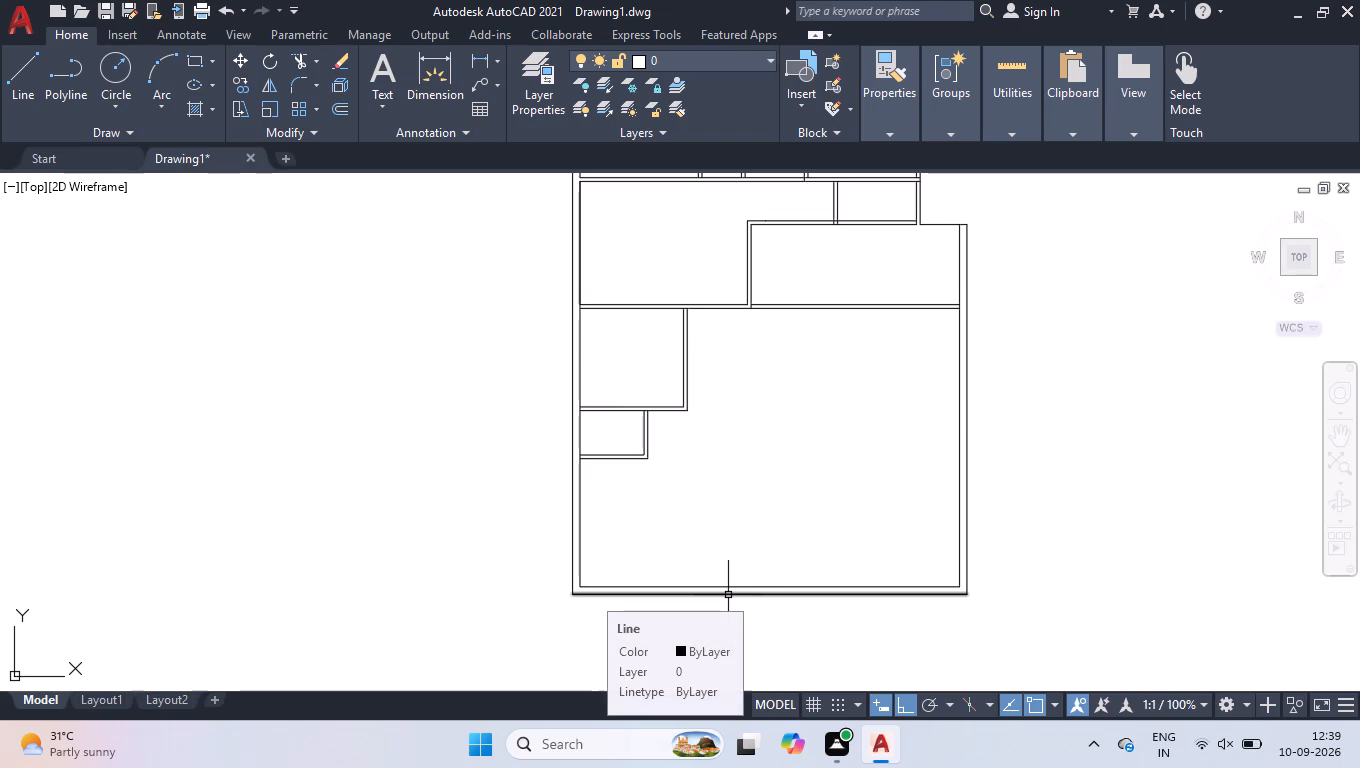
{"action": "scroll", "coordinate": [691, 581], "scroll_direction": "up", "scroll_amount": 1}
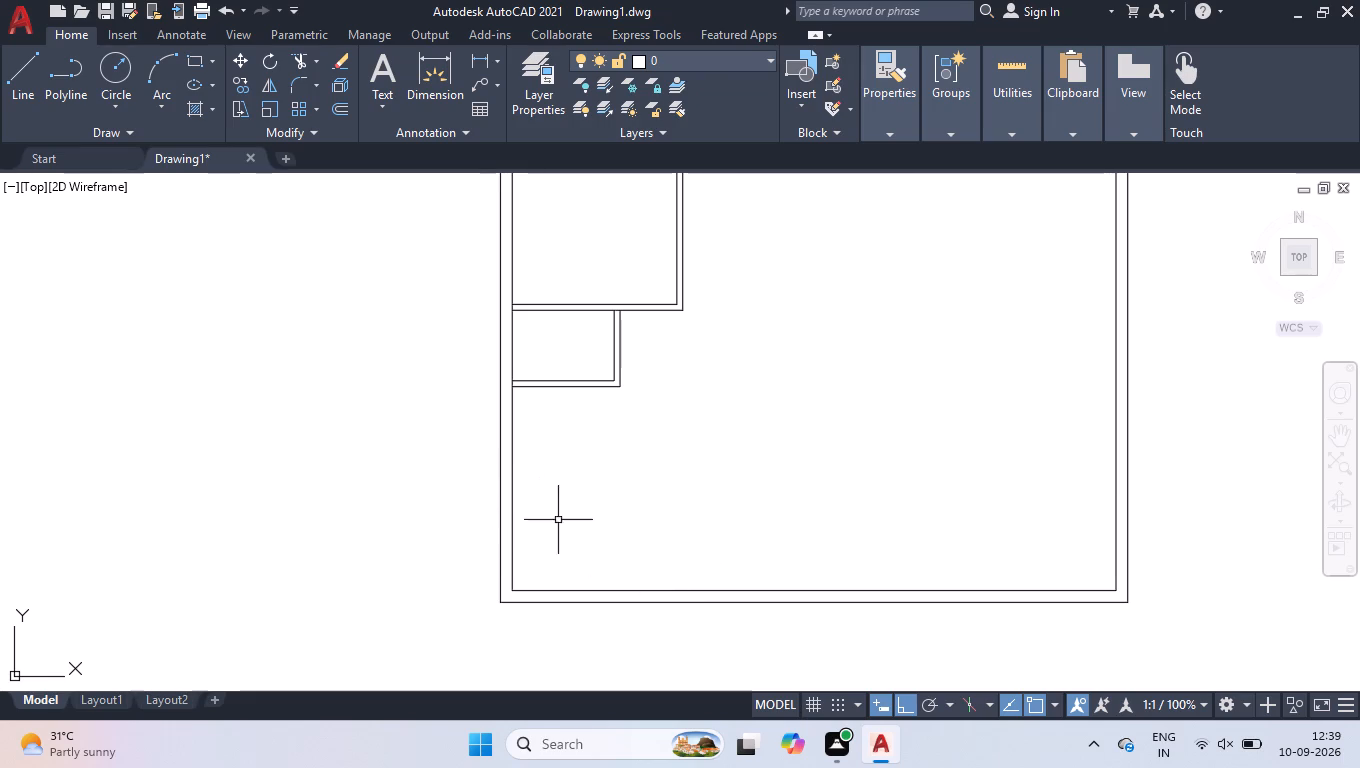
Measure the clear space between the small room and the bottom wall.
{"action": "left_click", "coordinate": [986, 159]}
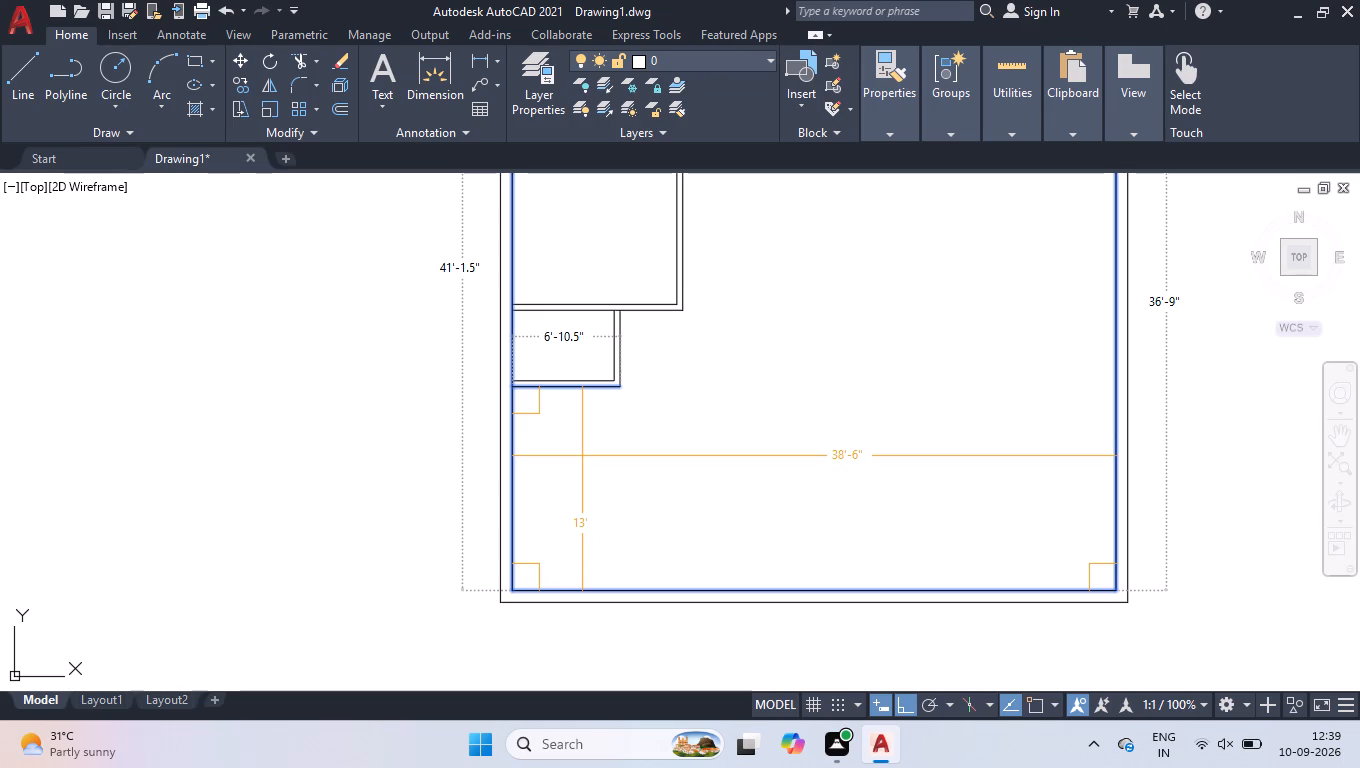
{"action": "key", "text": "space"}
Draw lines from the small room's lower-left wall corner: 10' down along the left wall, 10'6" right, and 10' up.
{"action": "key", "text": "l"}
{"action": "key", "text": "Return"}
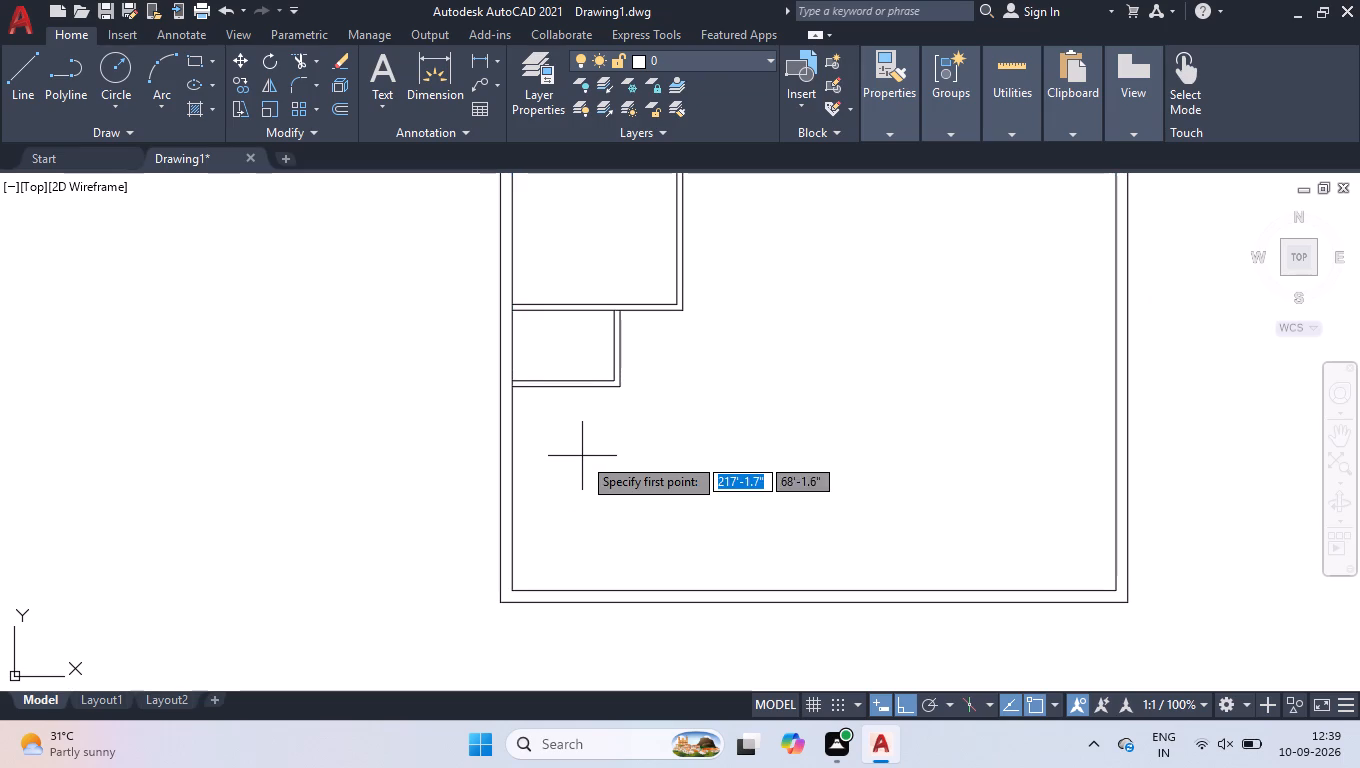
{"action": "left_click", "coordinate": [517, 390]}
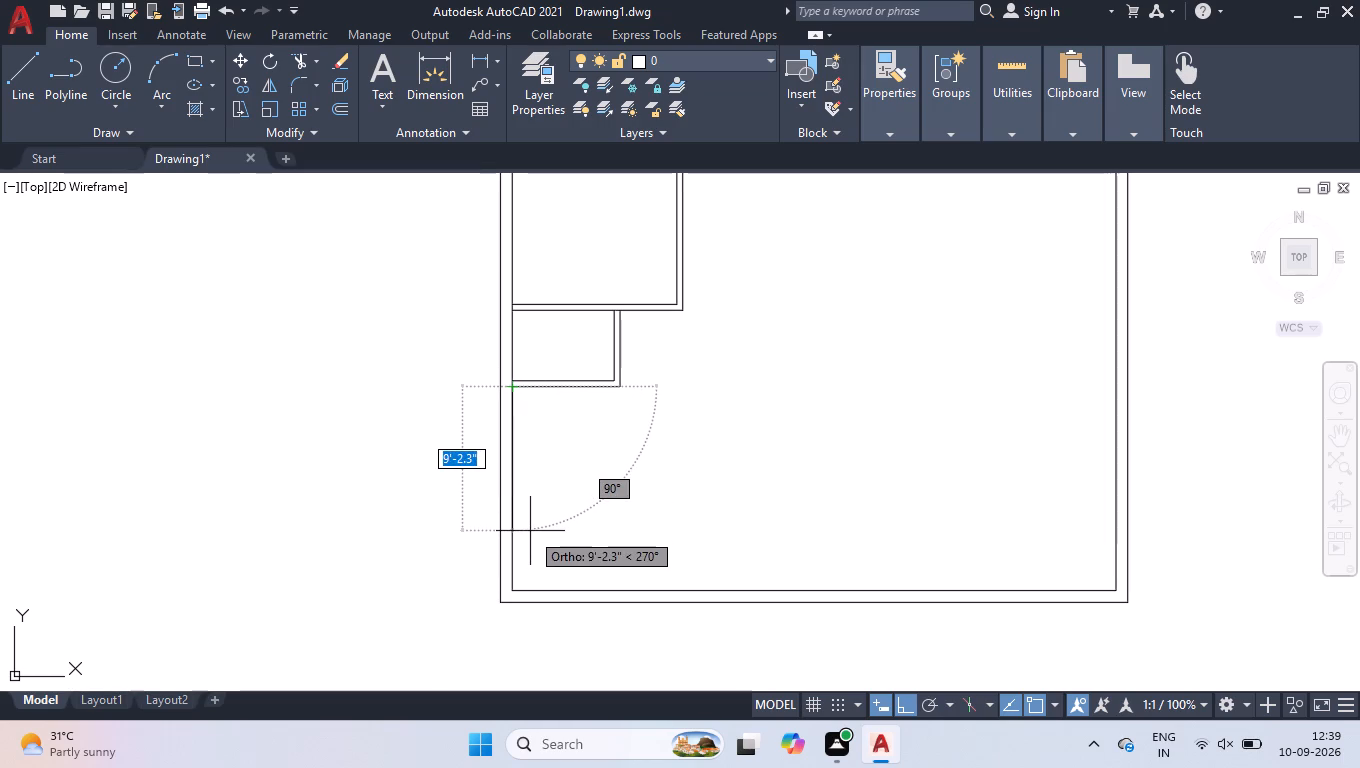
{"action": "type", "text": "10'"}
{"action": "key", "text": "Return"}
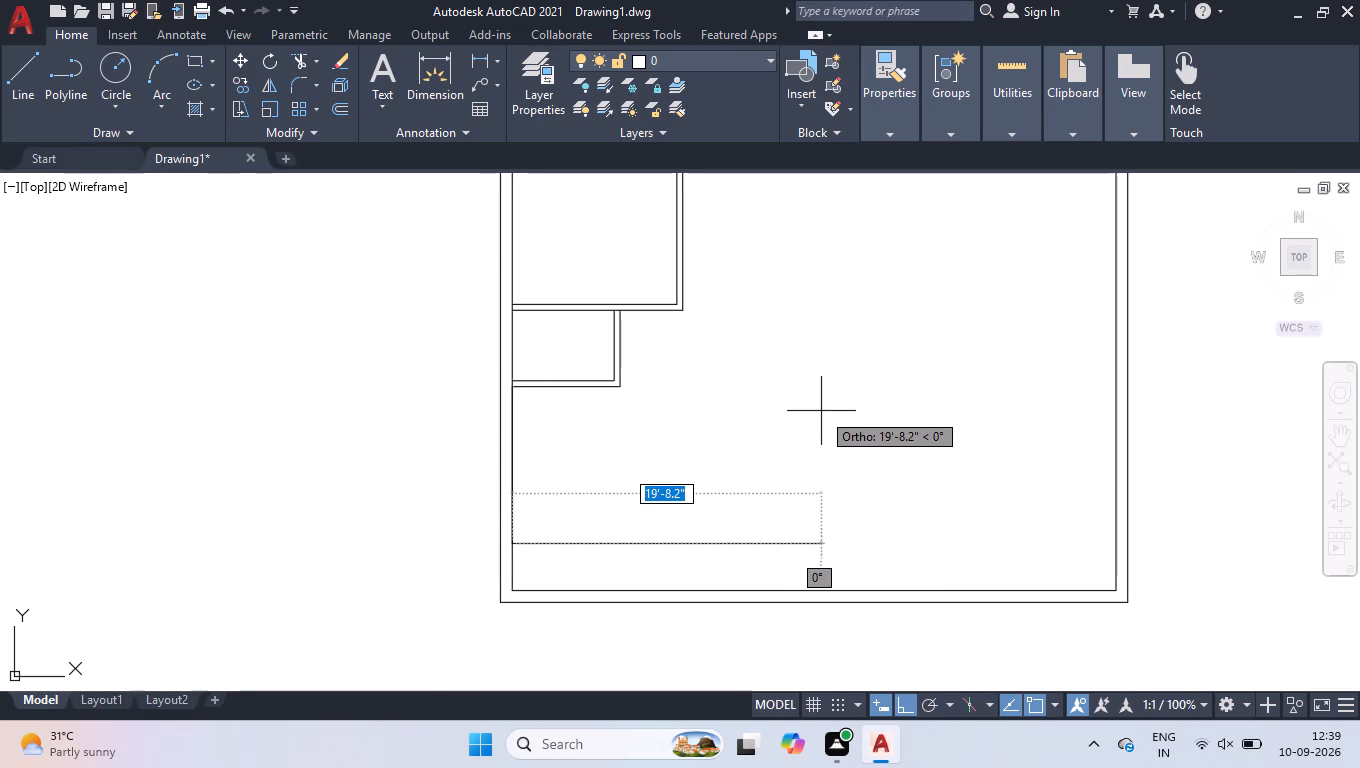
{"action": "type", "text": "10'"}
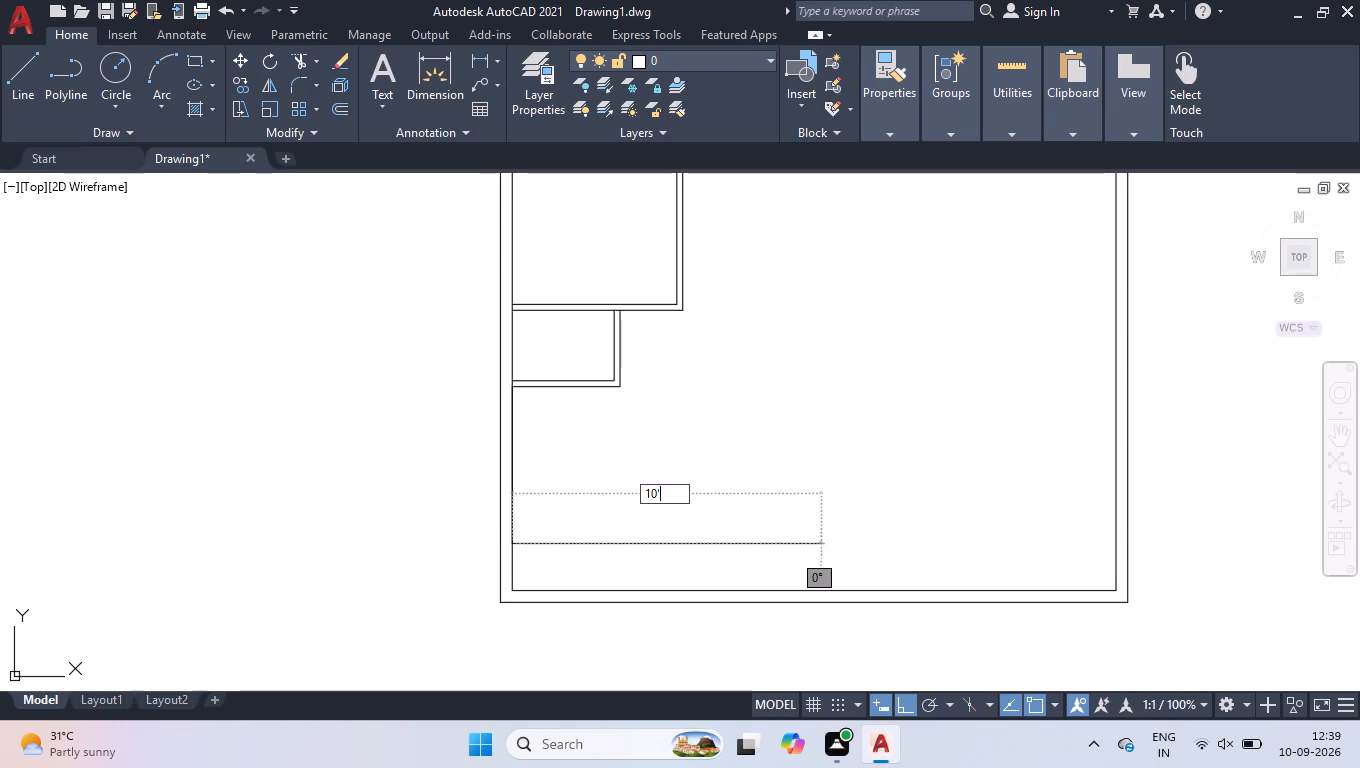
{"action": "key", "text": "6"}
{"action": "key", "text": "Return"}
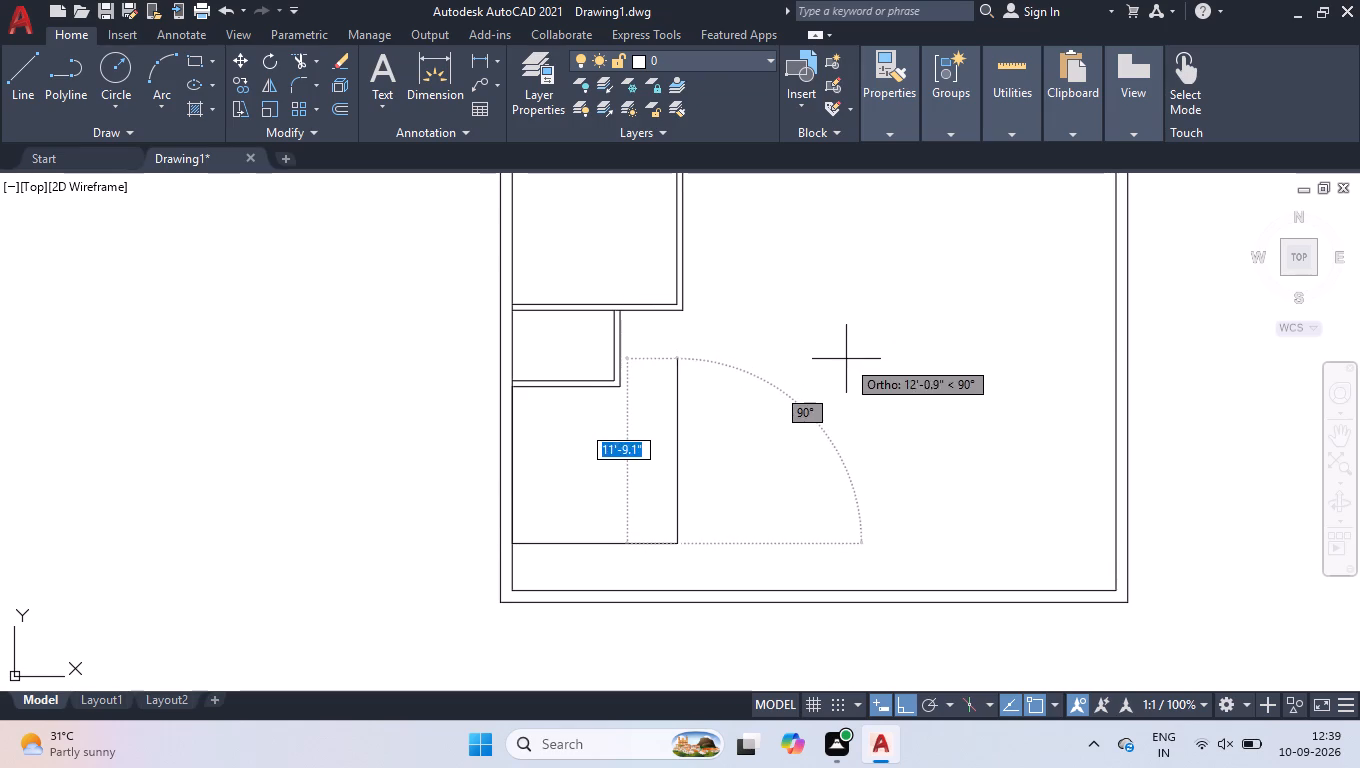
{"action": "key", "text": "1"}
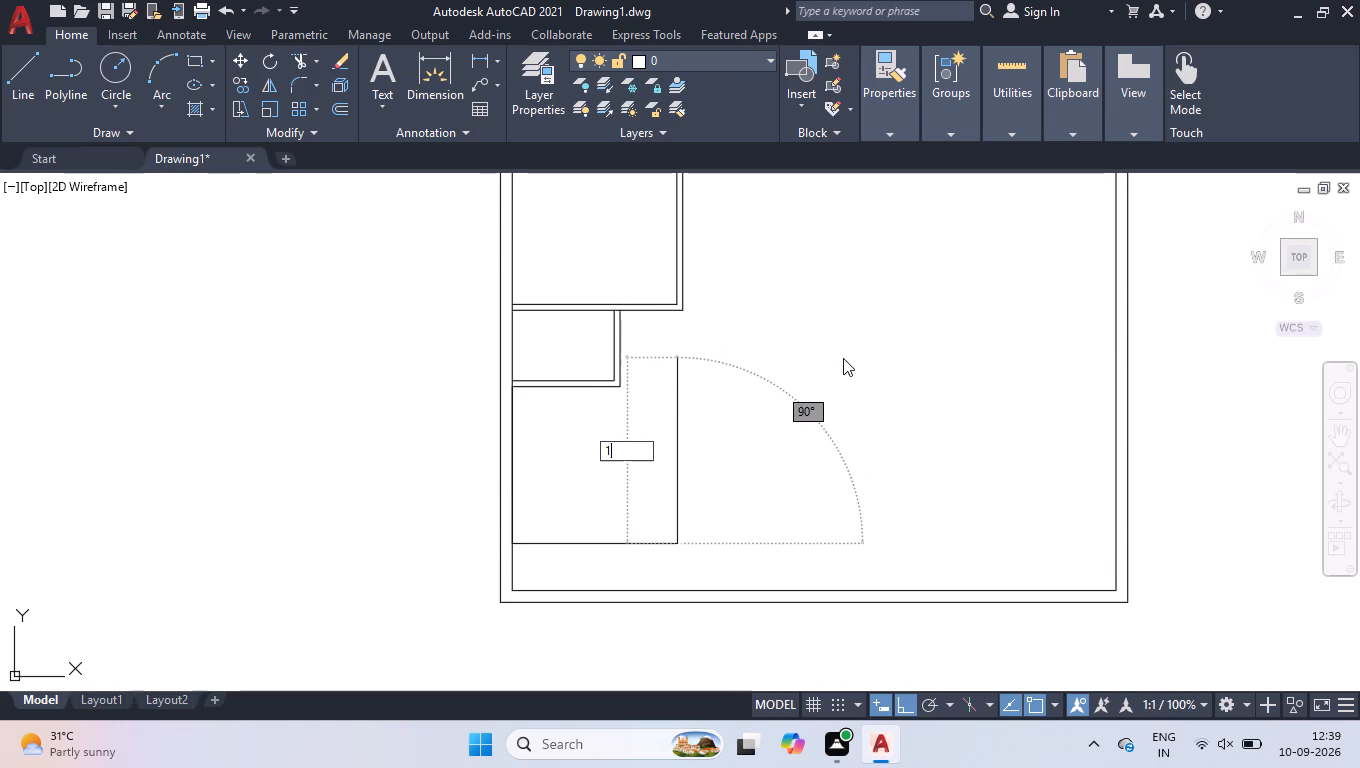
{"action": "type", "text": "0'"}
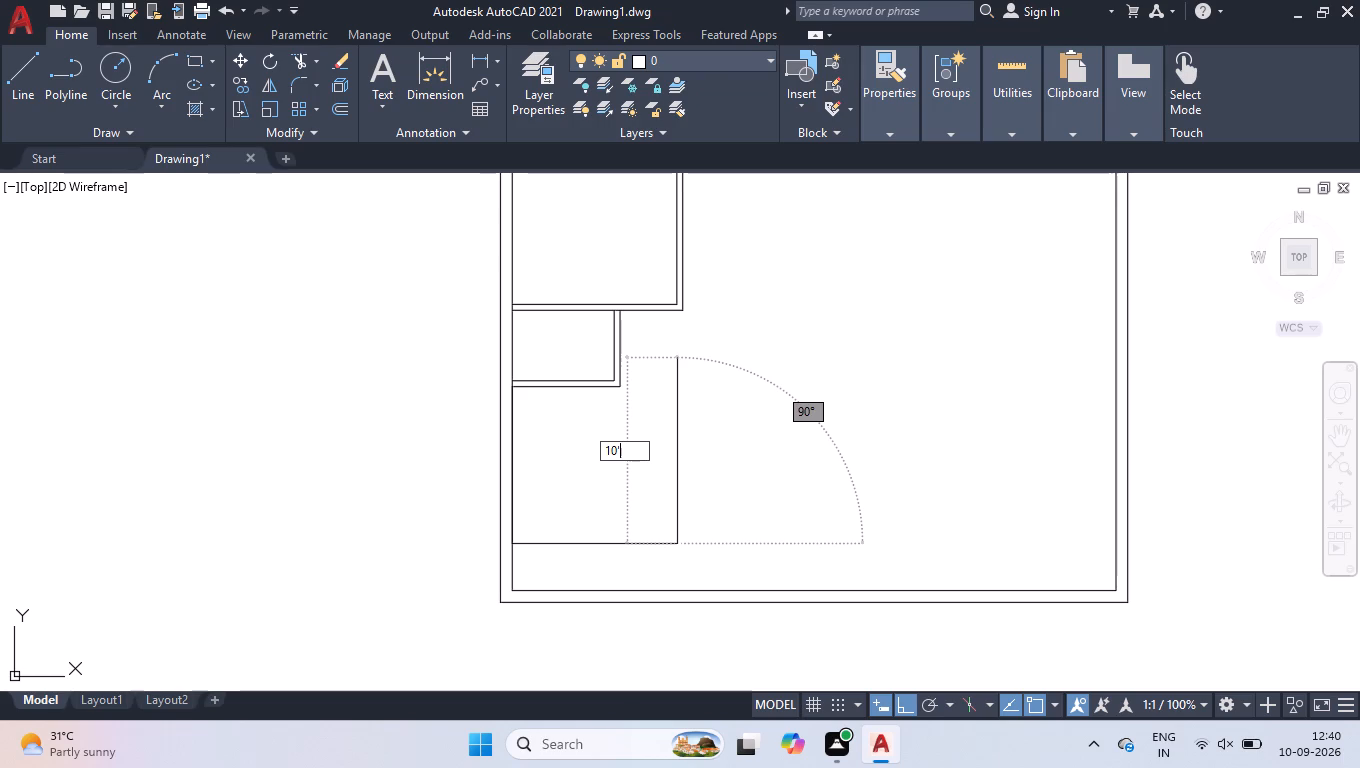
{"action": "key", "text": "space"}
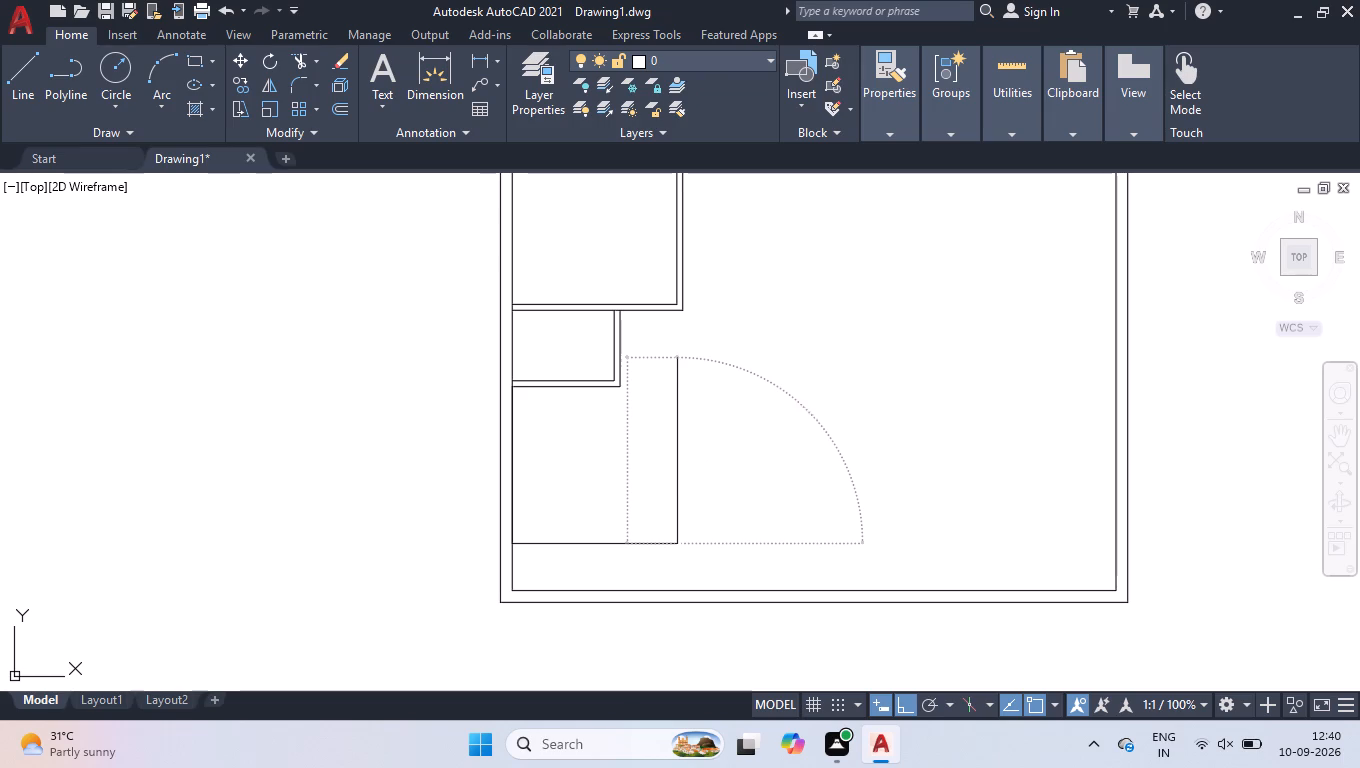
{"action": "key", "text": "space"}
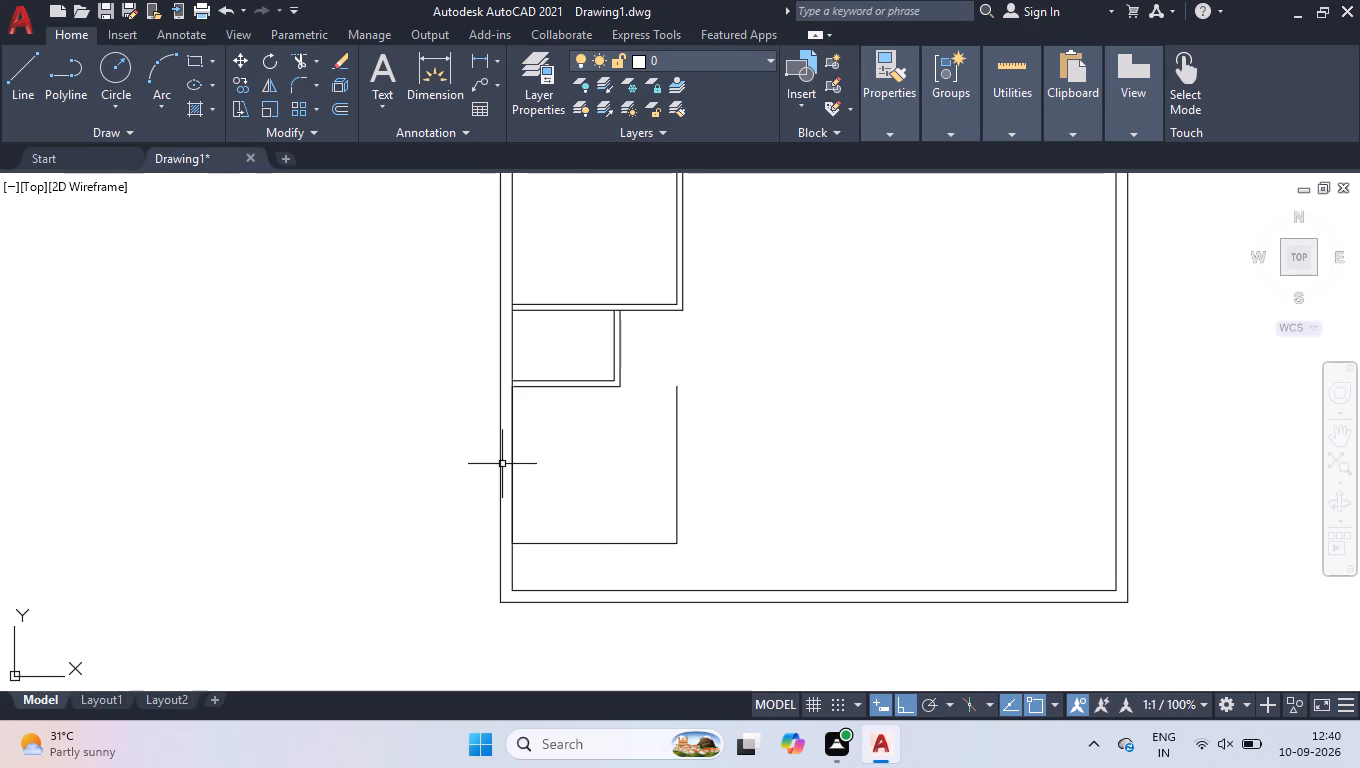
Delete the new outline's left line that overlaps the left wall's inner face.
{"action": "left_click", "coordinate": [514, 451]}
{"action": "key", "text": "Delete"}
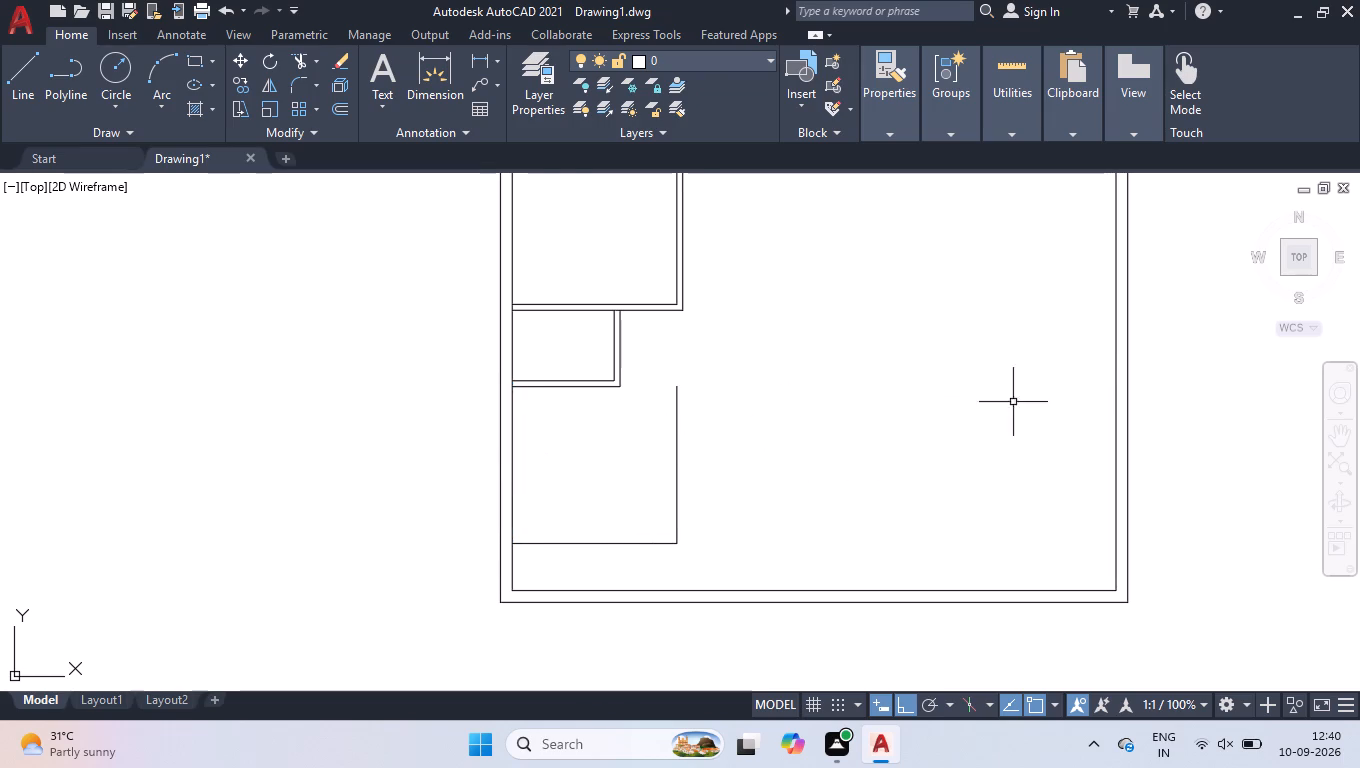
Measure the new room's width and depth.
{"action": "left_click", "coordinate": [979, 161]}
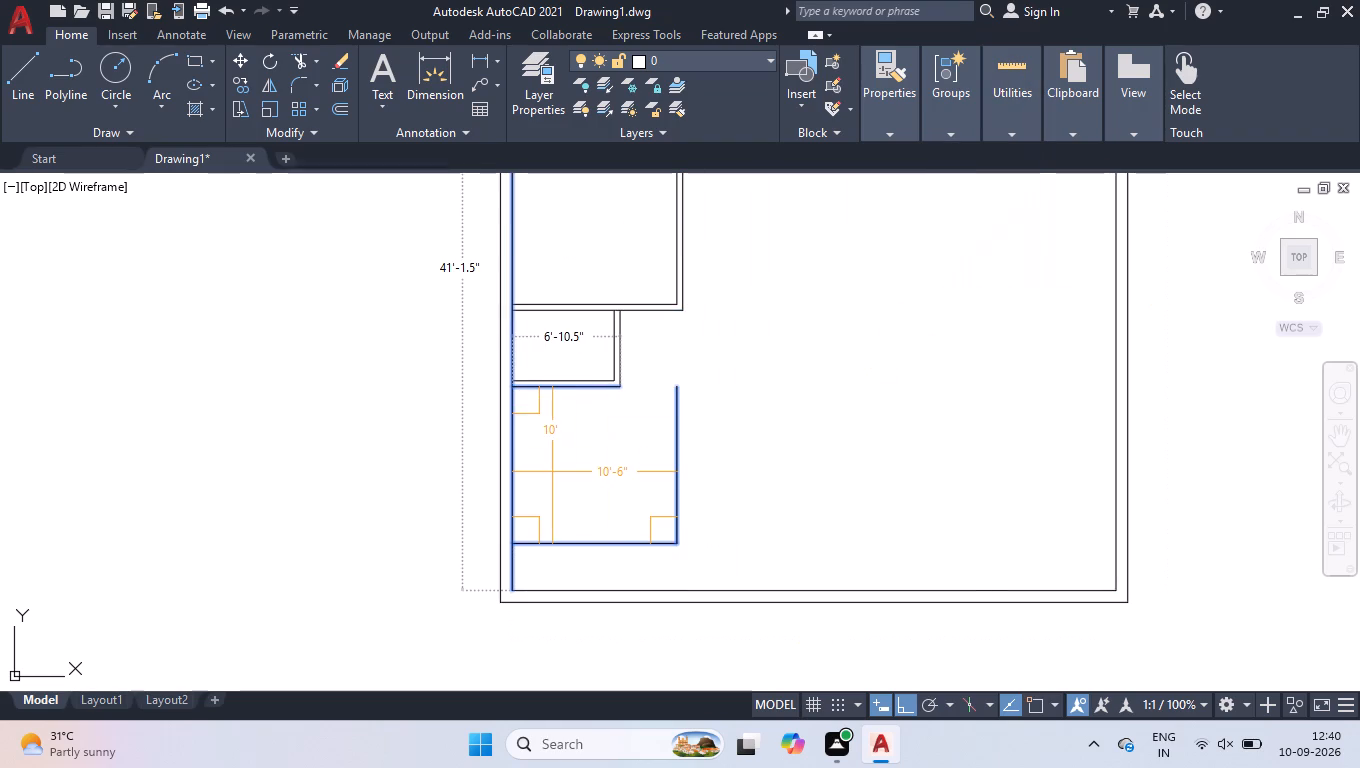
{"action": "key", "text": "space"}
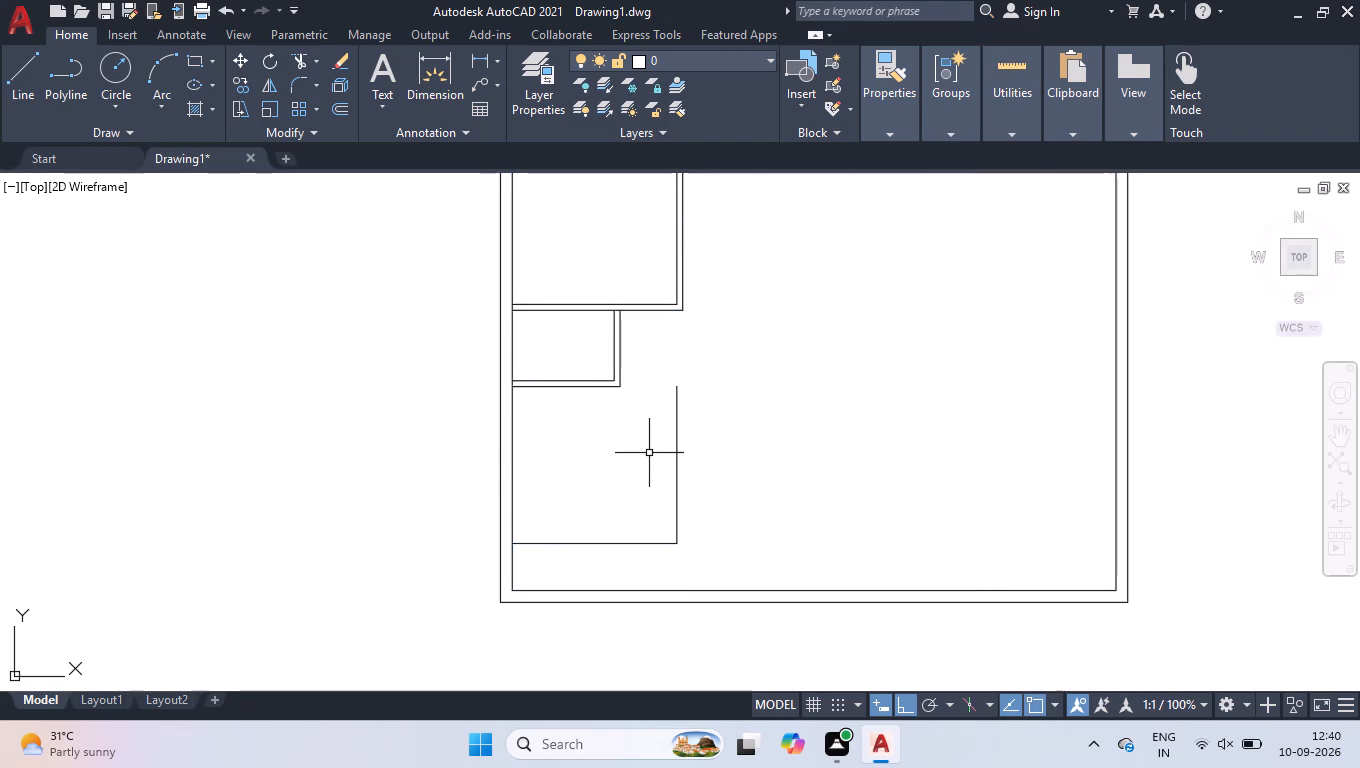
Draw a line from the top end of the new room's right side to the small room's outer lower-right corner.
{"action": "key", "text": "l"}
{"action": "key", "text": "Return"}
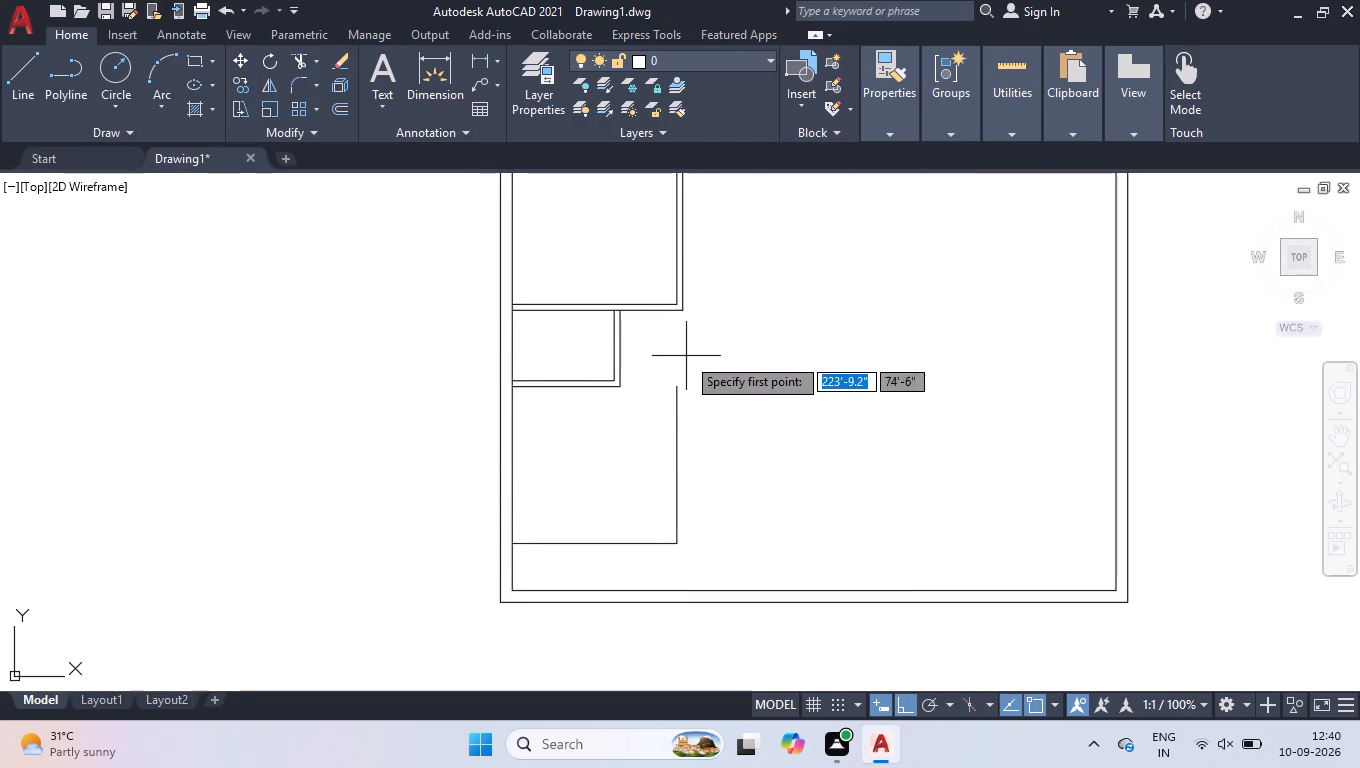
{"action": "left_click", "coordinate": [683, 381]}
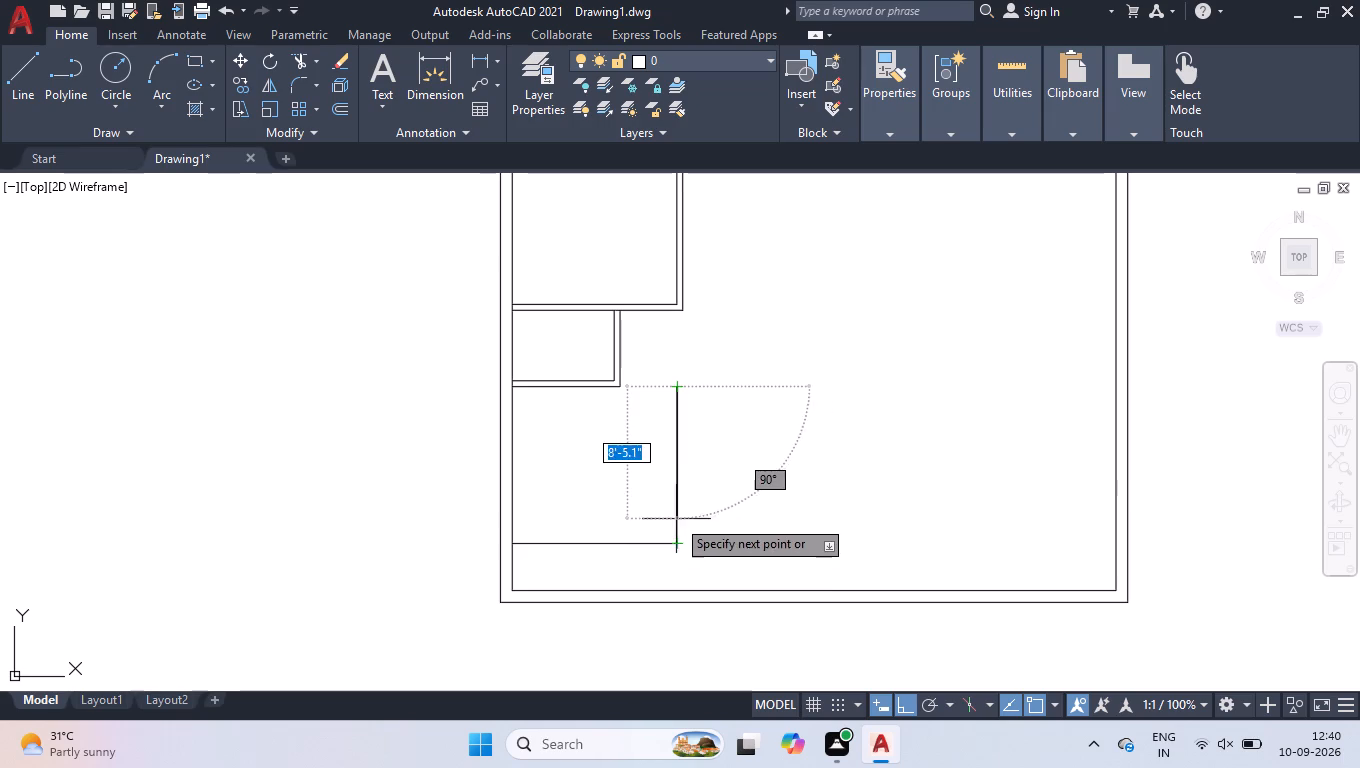
{"action": "left_click", "coordinate": [622, 390]}
{"action": "key", "text": "space"}
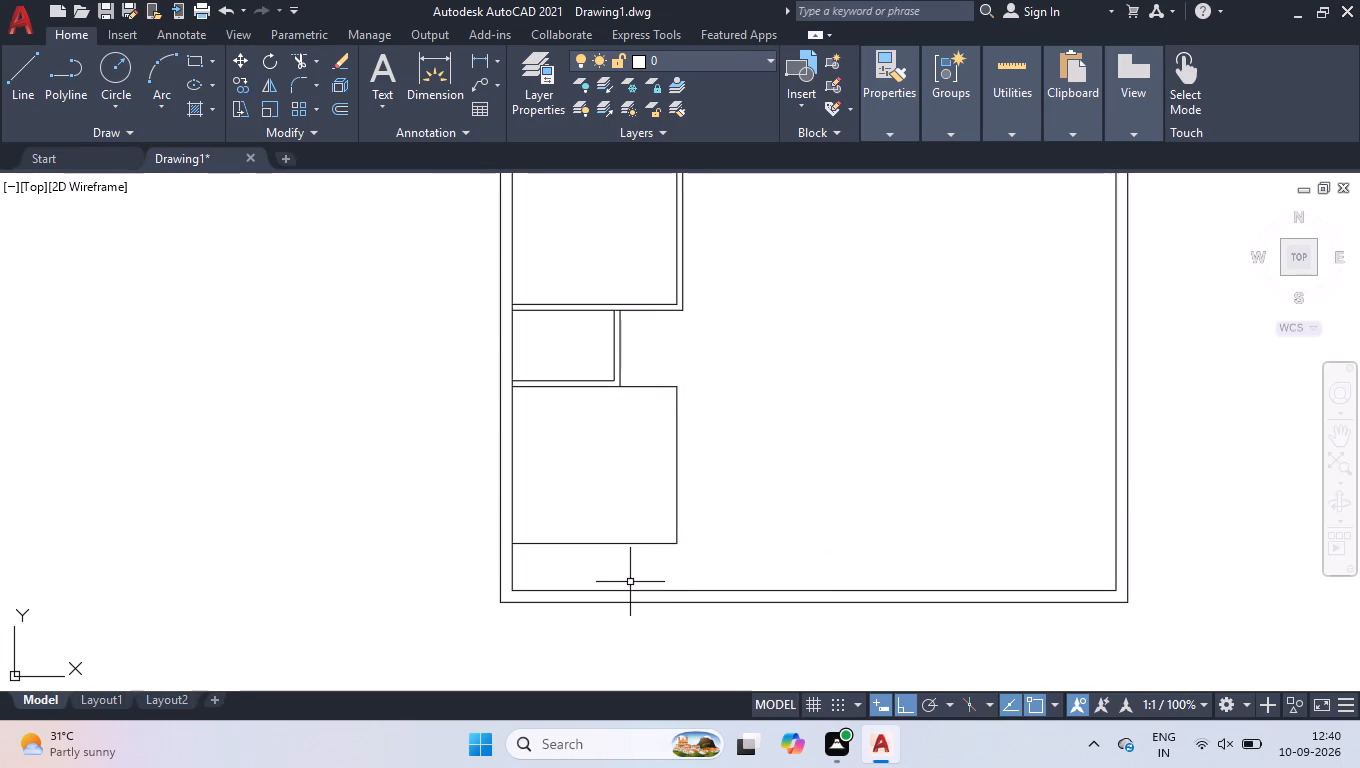
Delete the inner line of the plan's bottom outer wall.
{"action": "left_click", "coordinate": [621, 593]}
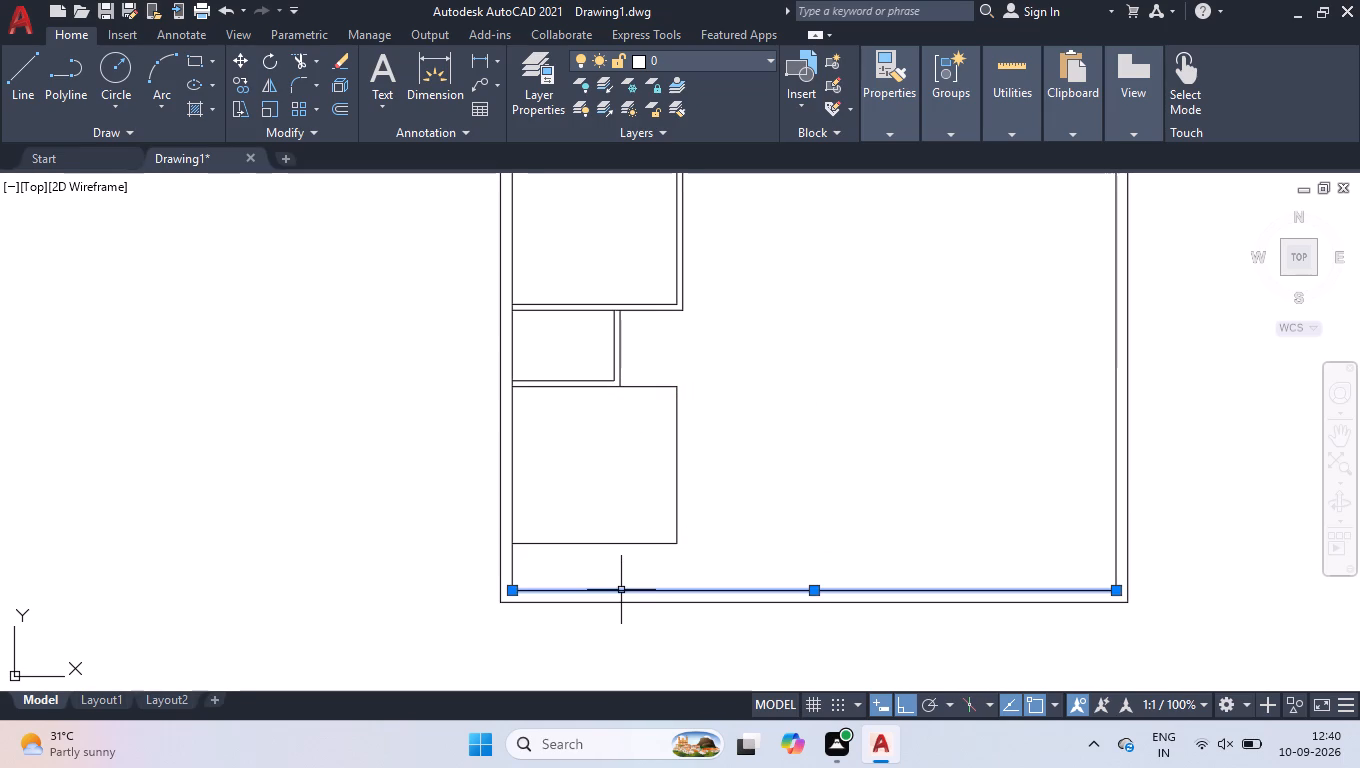
{"action": "key", "text": "Delete"}
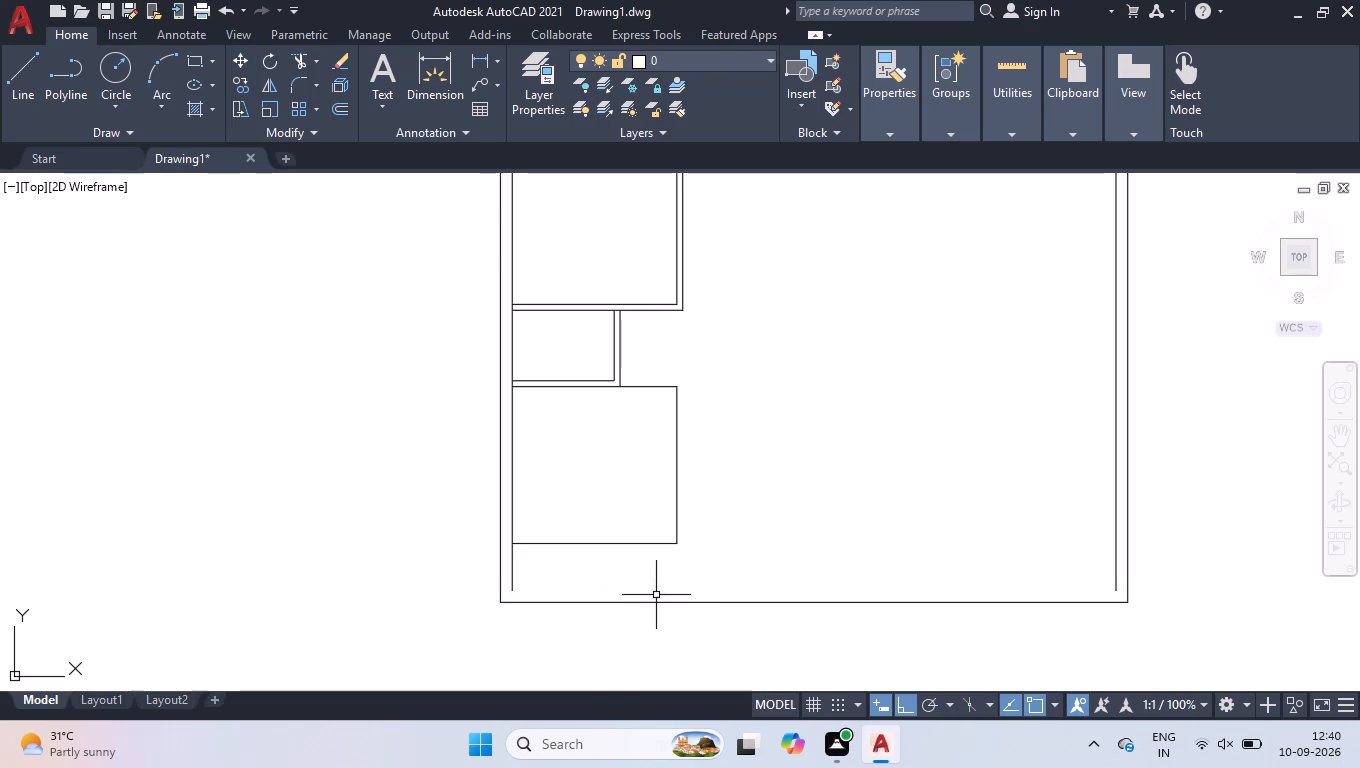
Offset the new room's bottom line 4.5" downward.
{"action": "type", "text": "off"}
{"action": "key", "text": "Return"}
{"action": "type", "text": "4/"}
{"action": "key", "text": "BackSpace"}
{"action": "type", "text": ".5"}
{"action": "key", "text": "Return"}
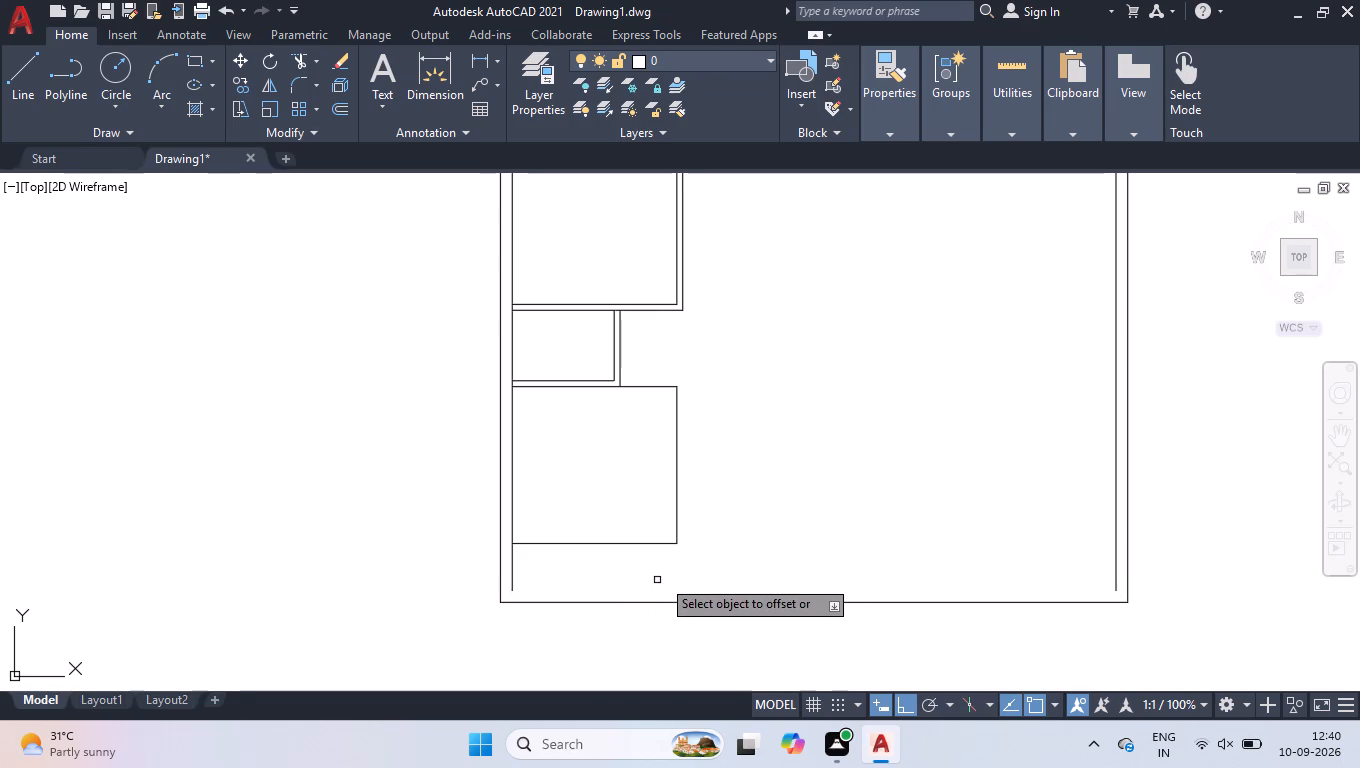
{"action": "left_click", "coordinate": [628, 549]}
{"action": "left_click", "coordinate": [627, 546]}
{"action": "left_click", "coordinate": [617, 567]}
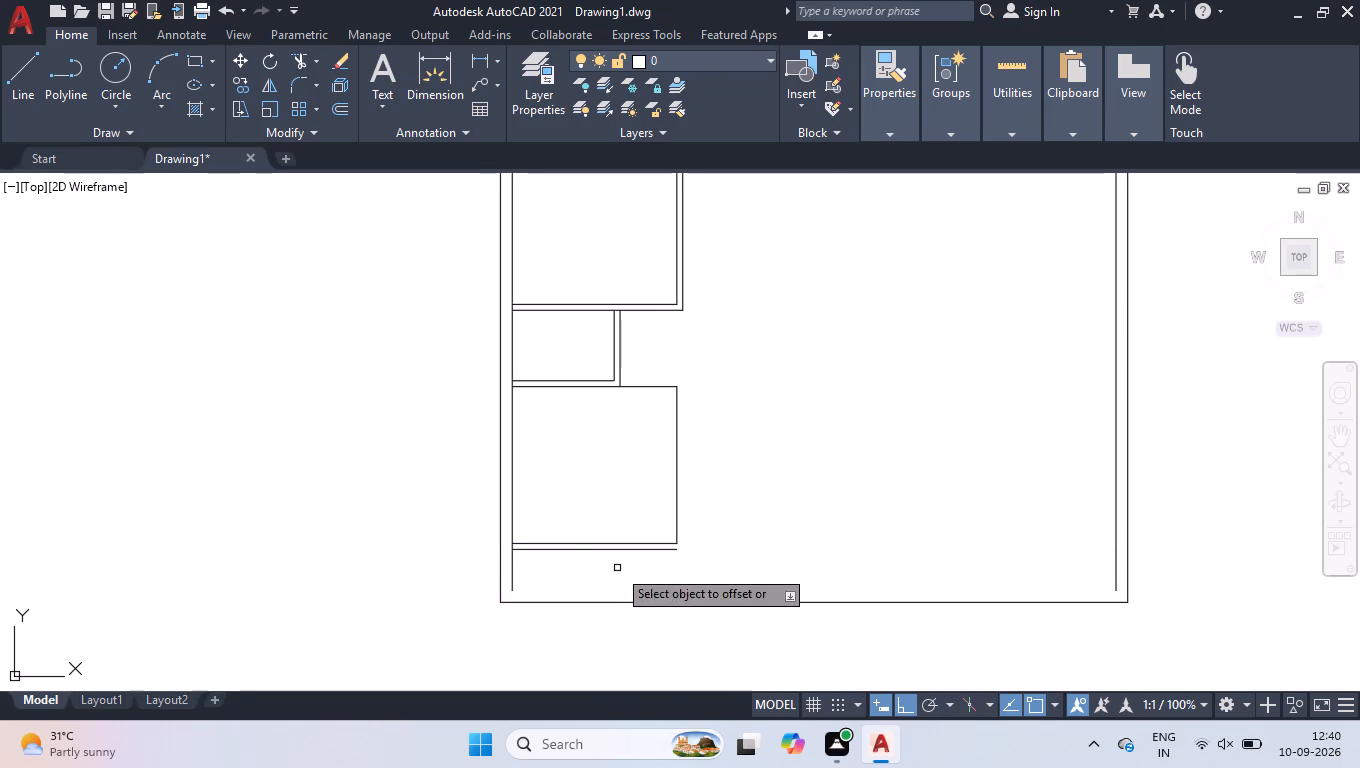
{"action": "key", "text": "space"}
Measure the gap between the new room's offset bottom line and the plan's outer bottom line.
{"action": "scroll", "coordinate": [606, 602], "scroll_direction": "up", "scroll_amount": 3}
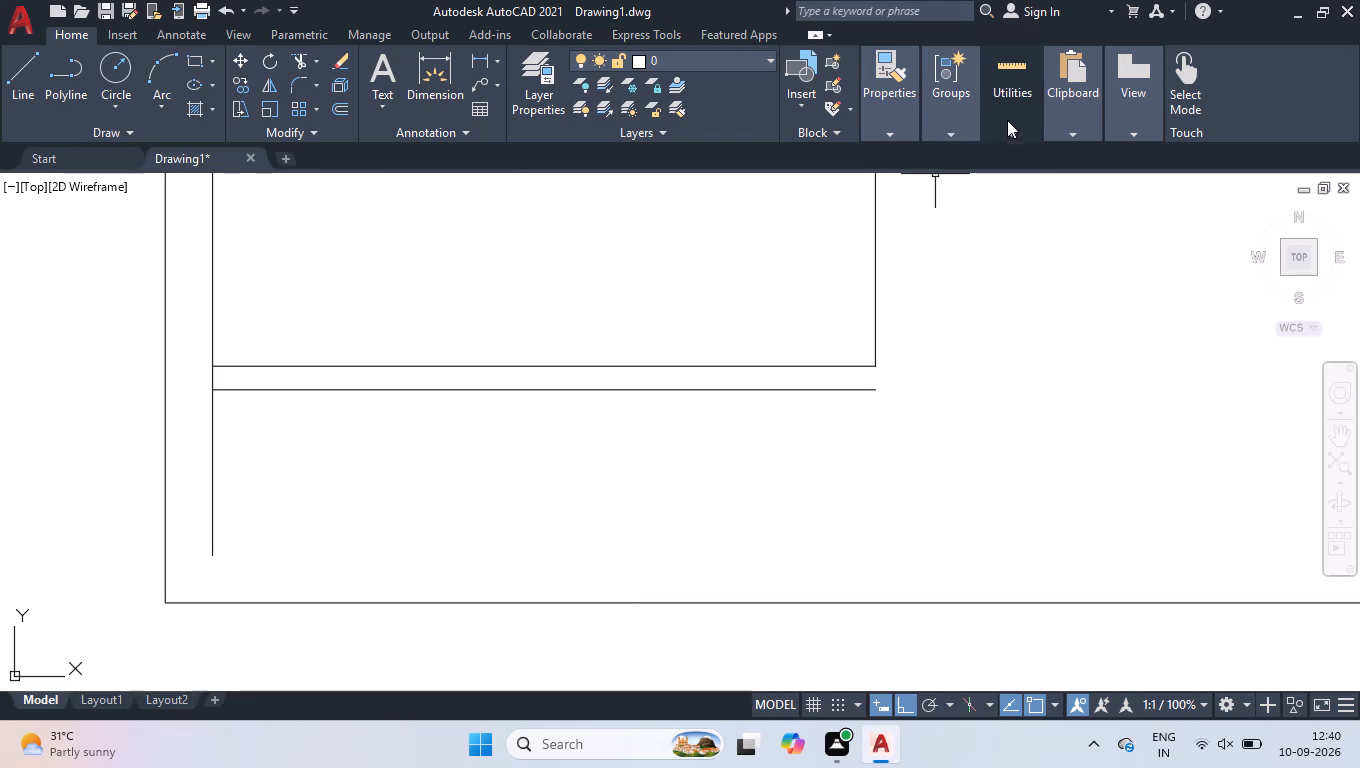
{"action": "left_click", "coordinate": [985, 161]}
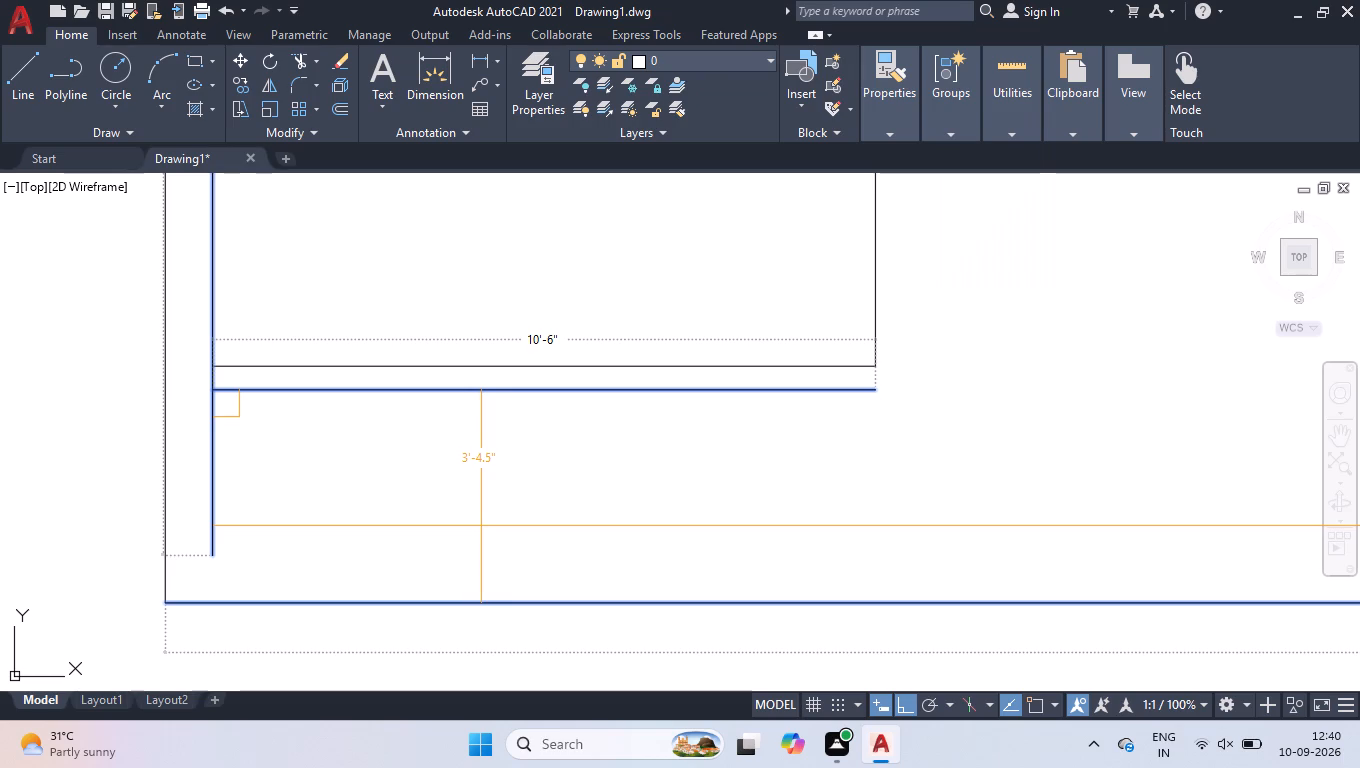
{"action": "key", "text": "space"}
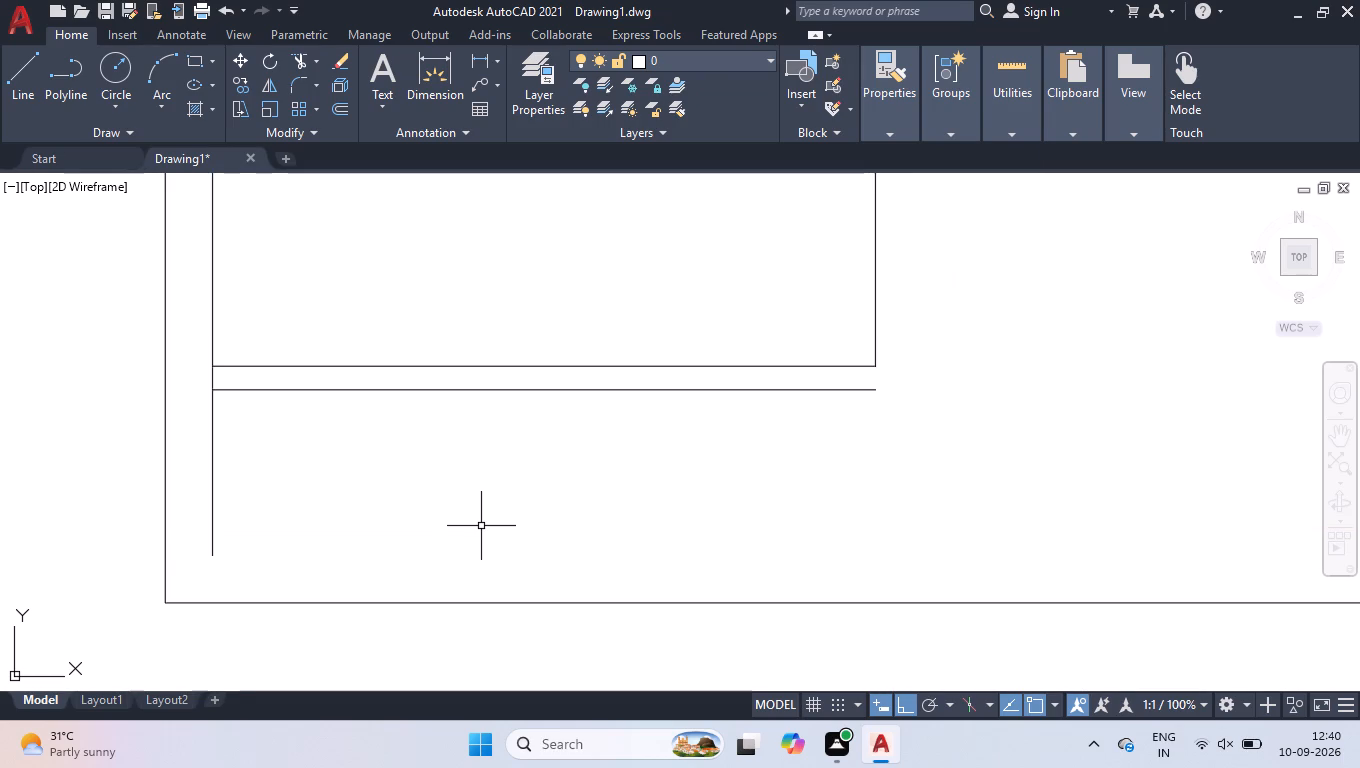
Trim the left wall's inner line below the new room's offset bottom line.
{"action": "type", "text": "tr"}
{"action": "key", "text": "Return"}
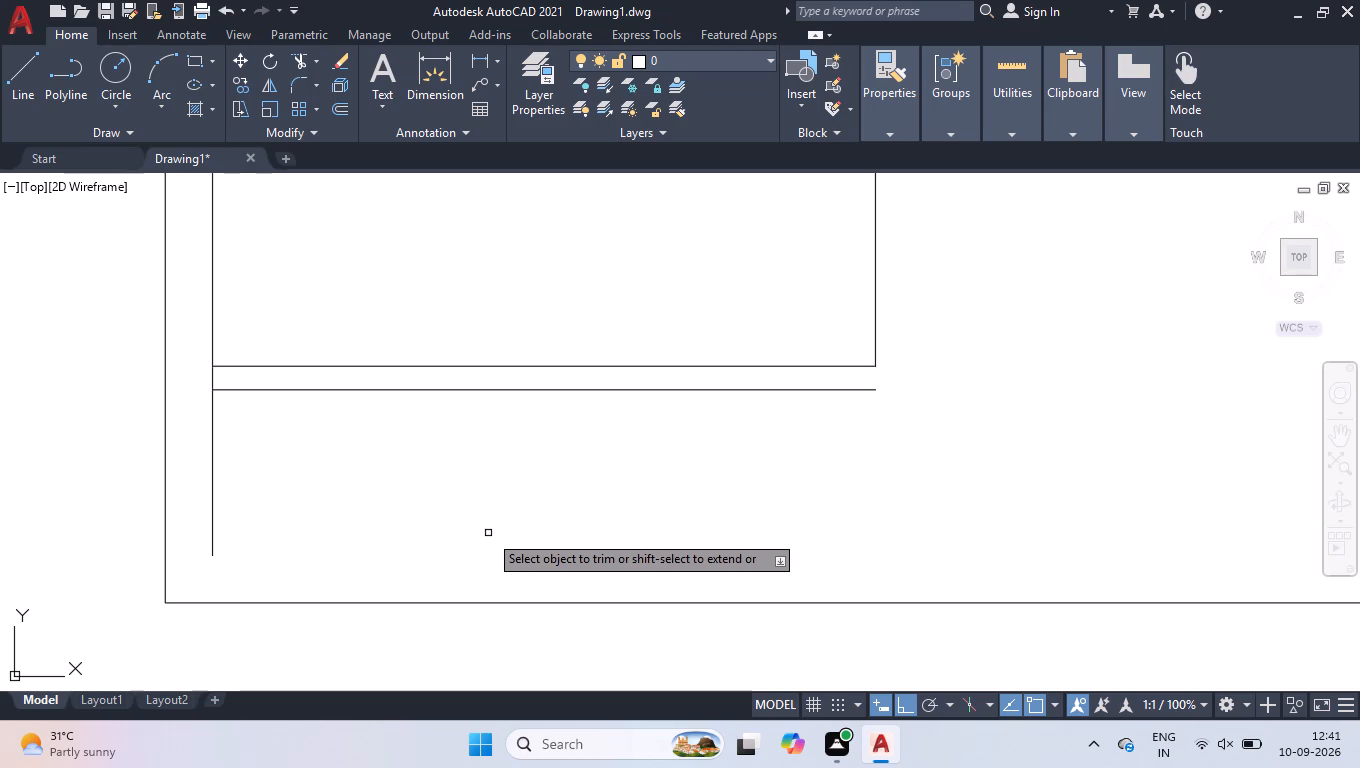
{"action": "left_click", "coordinate": [347, 473]}
{"action": "left_click", "coordinate": [209, 476]}
{"action": "key", "text": "space"}
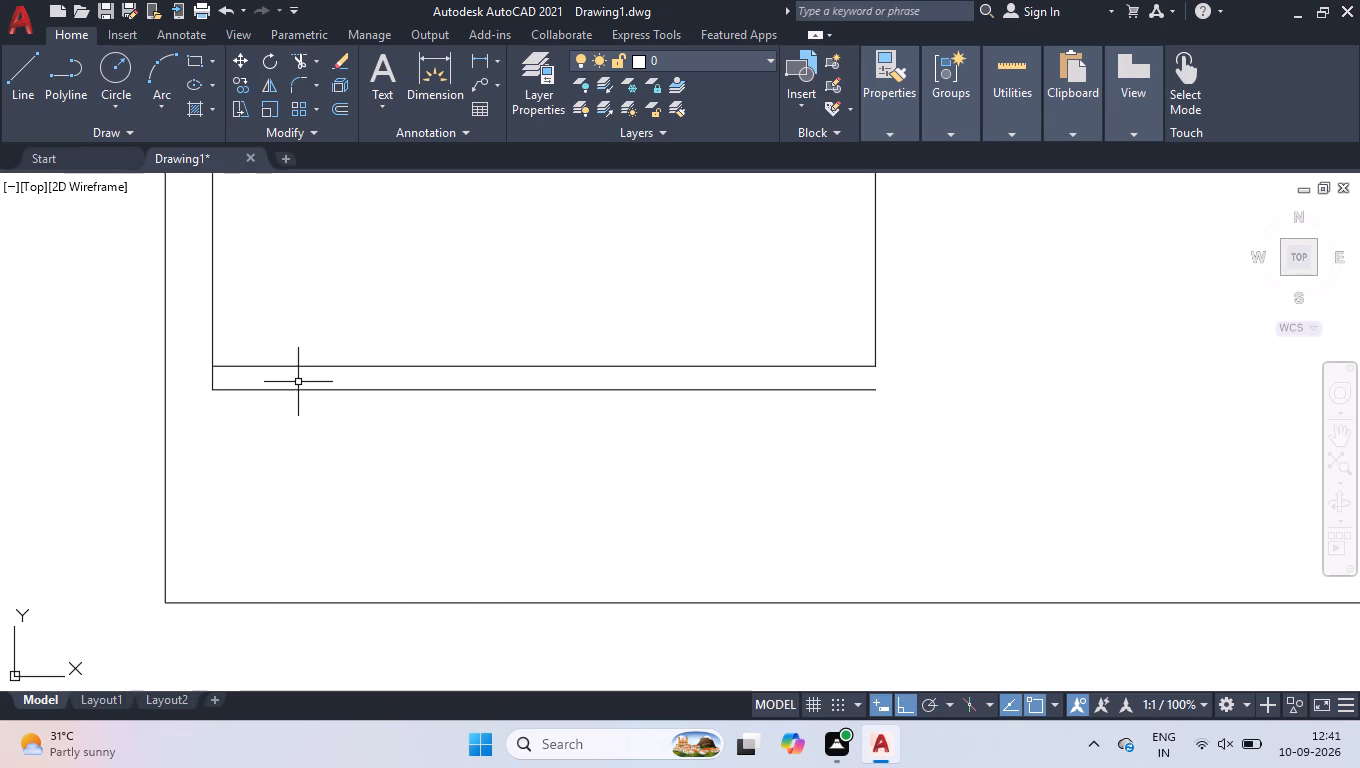
Offset the new room's right line 4.5" outward and its short top line 4.5" upward.
{"action": "scroll", "coordinate": [402, 429], "scroll_direction": "down", "scroll_amount": 3}
{"action": "type", "text": "off"}
{"action": "key", "text": "Return"}
{"action": "type", "text": "4.5"}
{"action": "key", "text": "Return"}
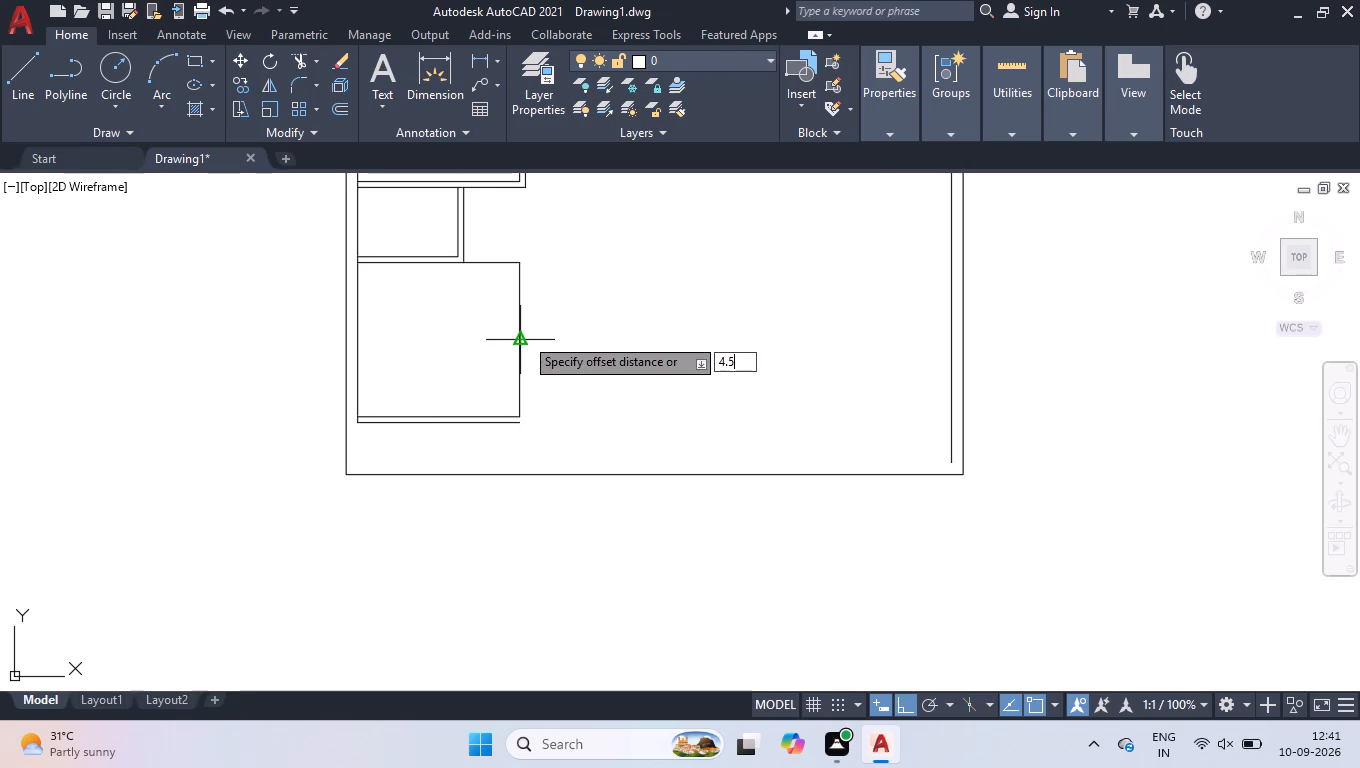
{"action": "left_click", "coordinate": [519, 332]}
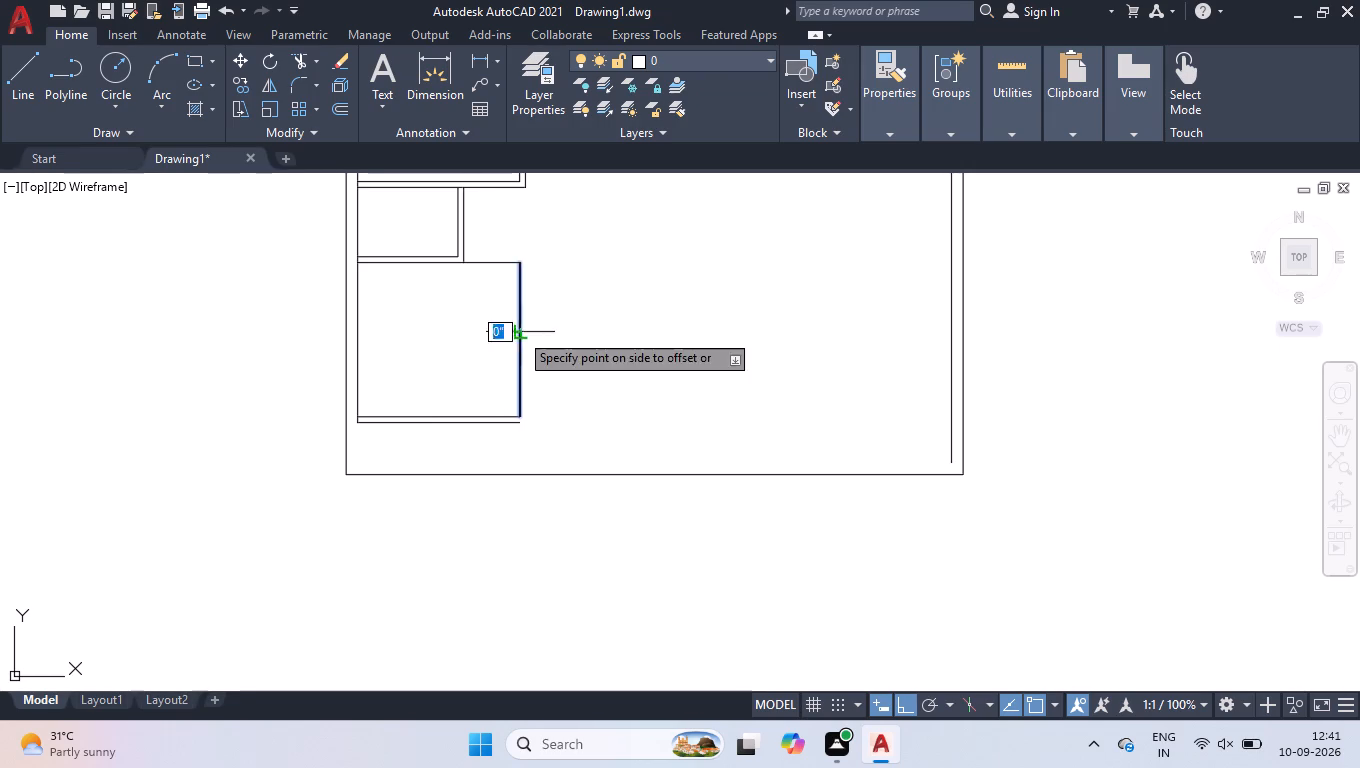
{"action": "left_click", "coordinate": [538, 338]}
{"action": "left_click", "coordinate": [495, 262]}
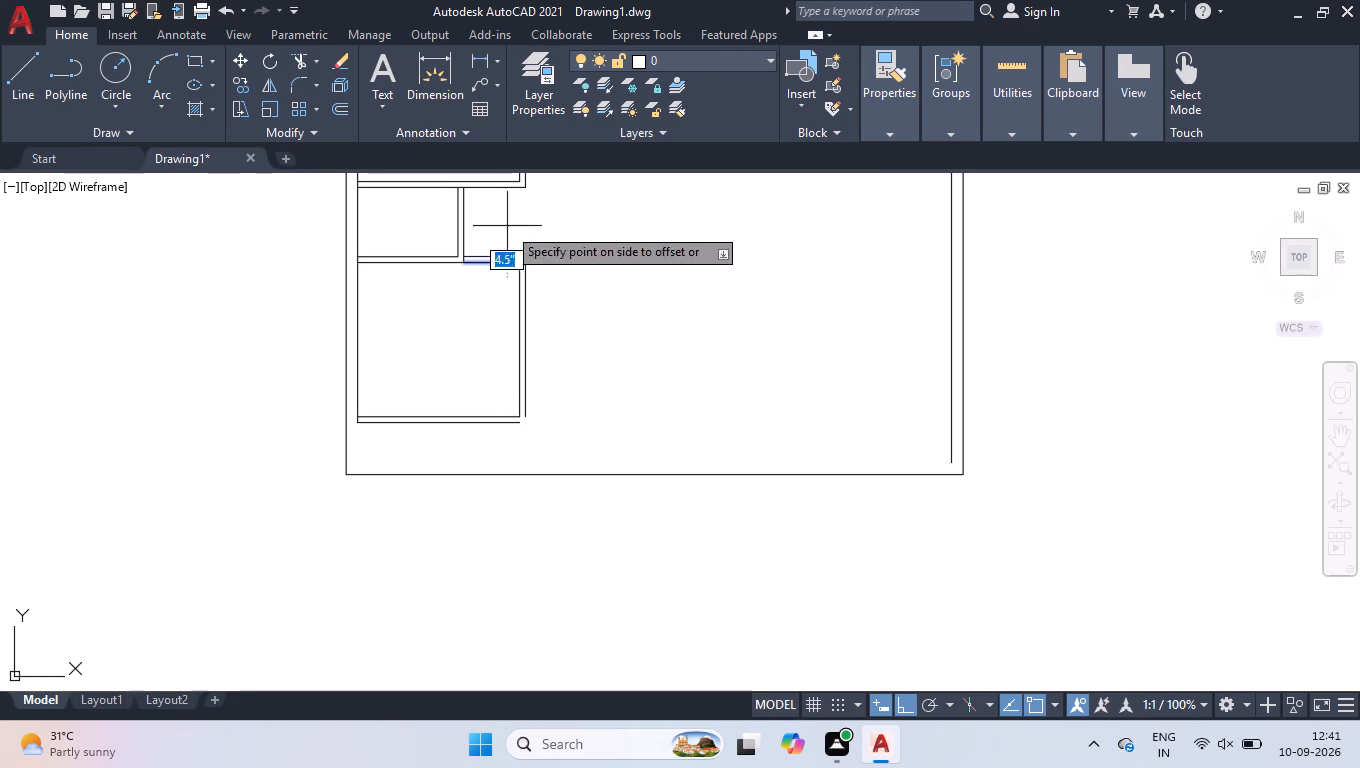
{"action": "left_click", "coordinate": [507, 226]}
{"action": "key", "text": "space"}
Fillet the new room's offset lines to close its outer lower-right and upper-right corners.
{"action": "key", "text": "f"}
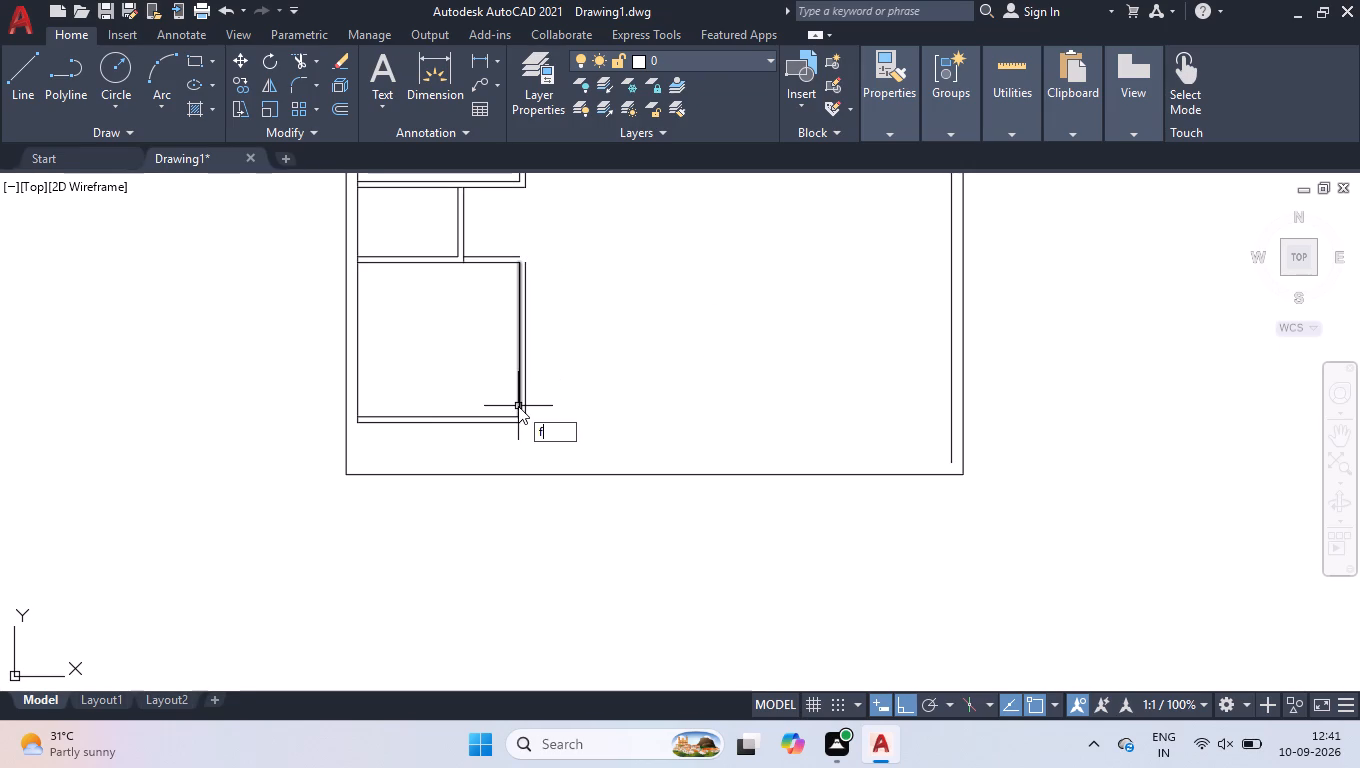
{"action": "key", "text": "space"}
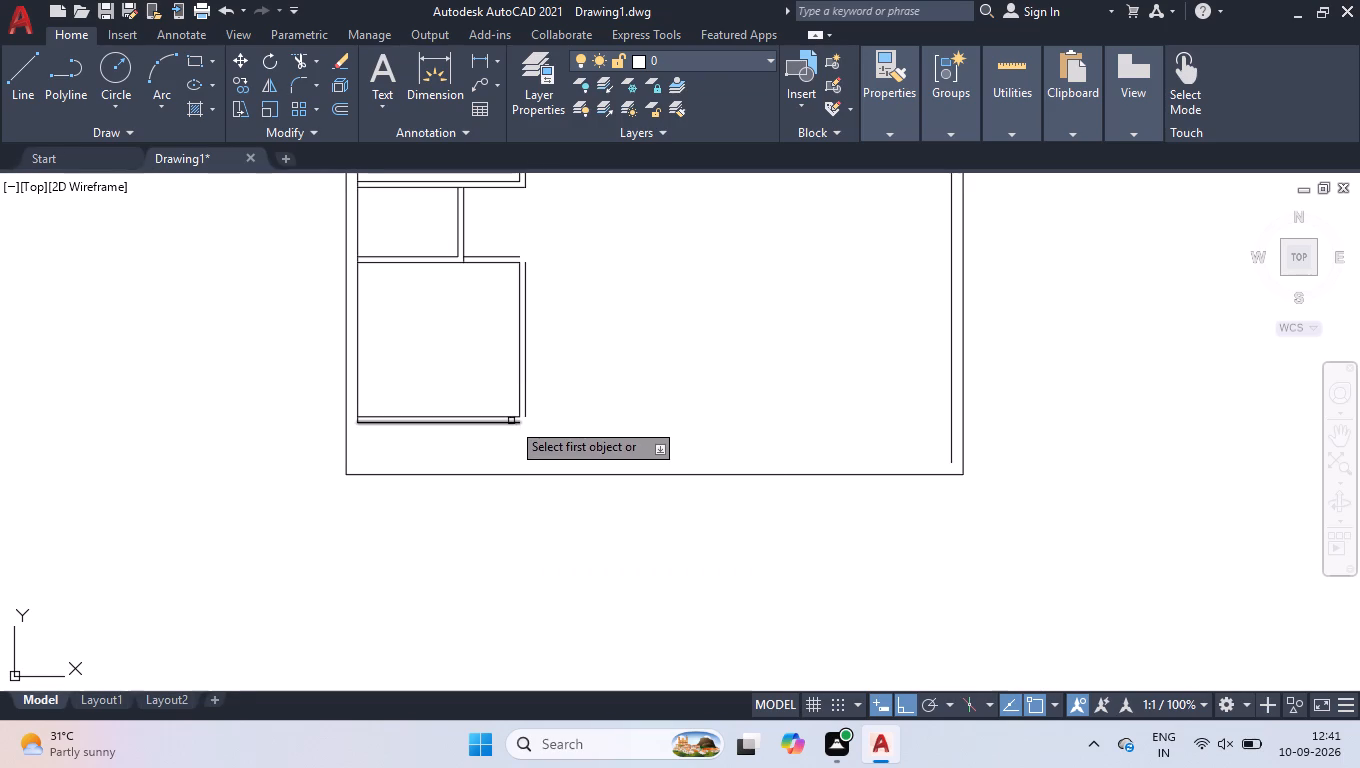
{"action": "left_click", "coordinate": [511, 421]}
{"action": "left_click", "coordinate": [526, 405]}
{"action": "key", "text": "space"}
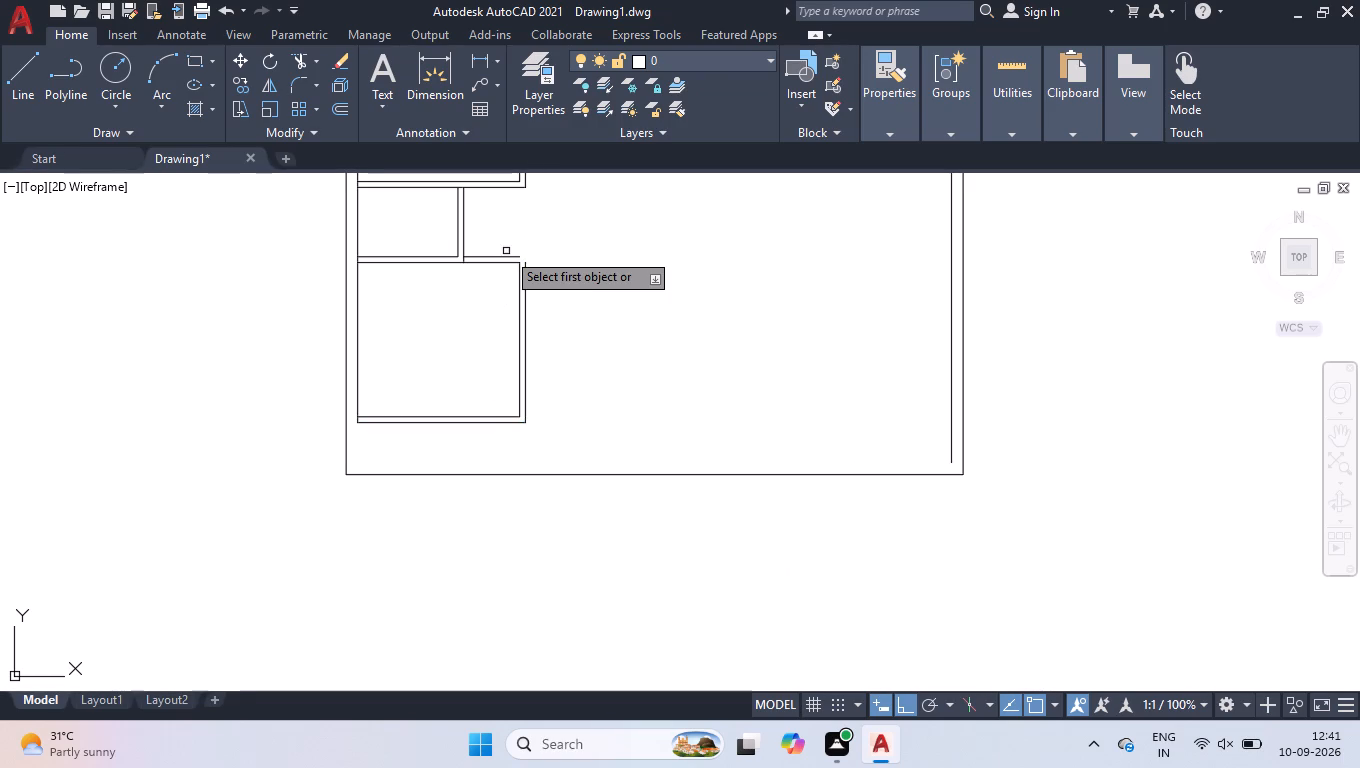
{"action": "left_click", "coordinate": [506, 257]}
{"action": "left_click", "coordinate": [526, 274]}
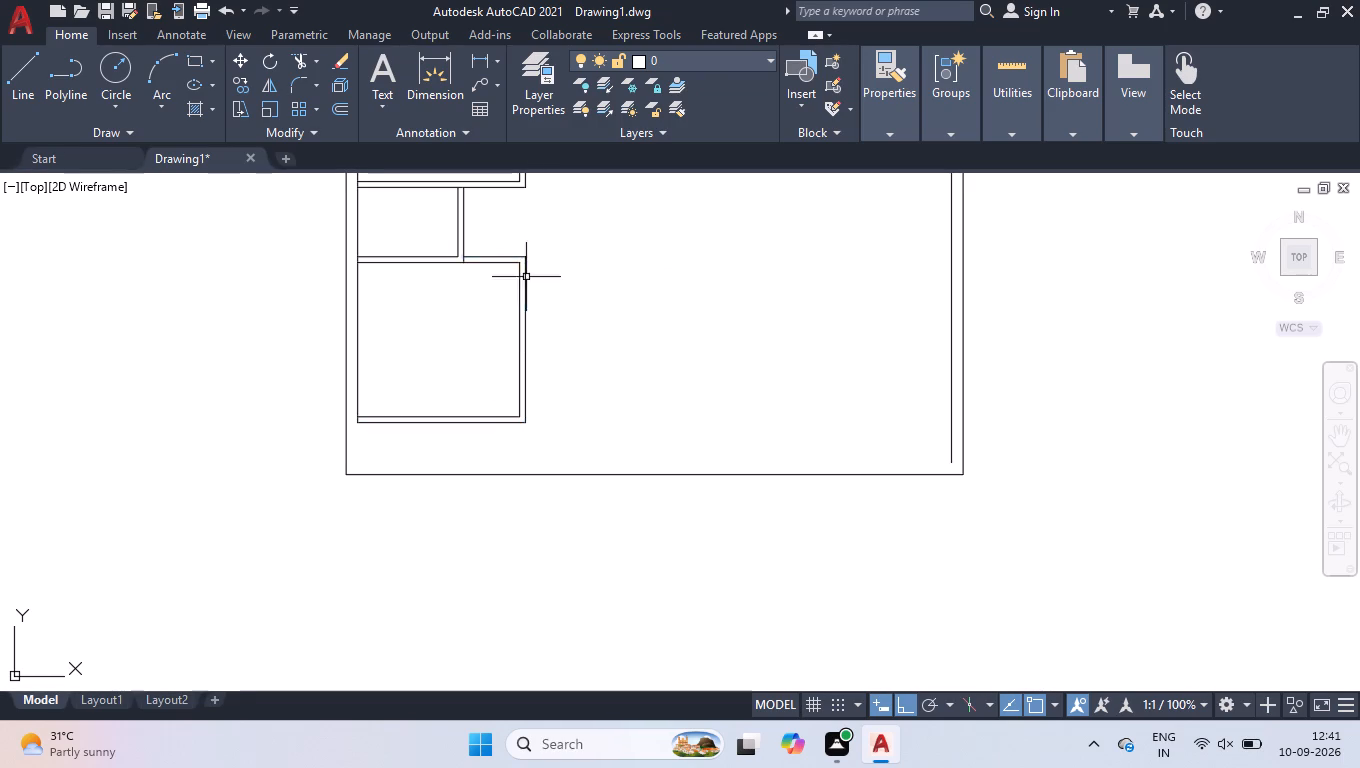
Stretch the left end of the new room's outer bottom line to the left wall's outer face and clear the selection.
{"action": "scroll", "coordinate": [564, 346], "scroll_direction": "down", "scroll_amount": 2}
{"action": "scroll", "coordinate": [534, 311], "scroll_direction": "up", "scroll_amount": 2}
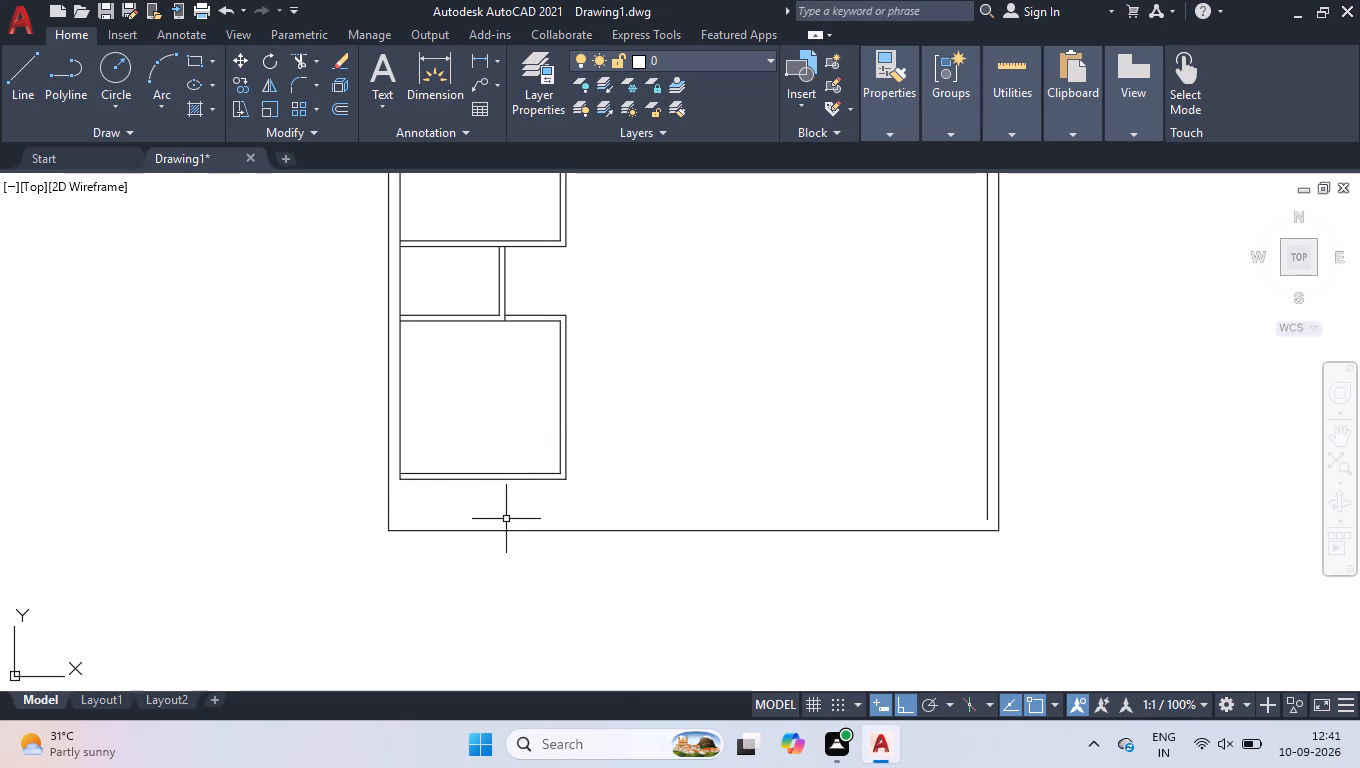
{"action": "scroll", "coordinate": [404, 481], "scroll_direction": "up", "scroll_amount": 3}
{"action": "left_click", "coordinate": [404, 481]}
{"action": "left_click", "coordinate": [376, 485]}
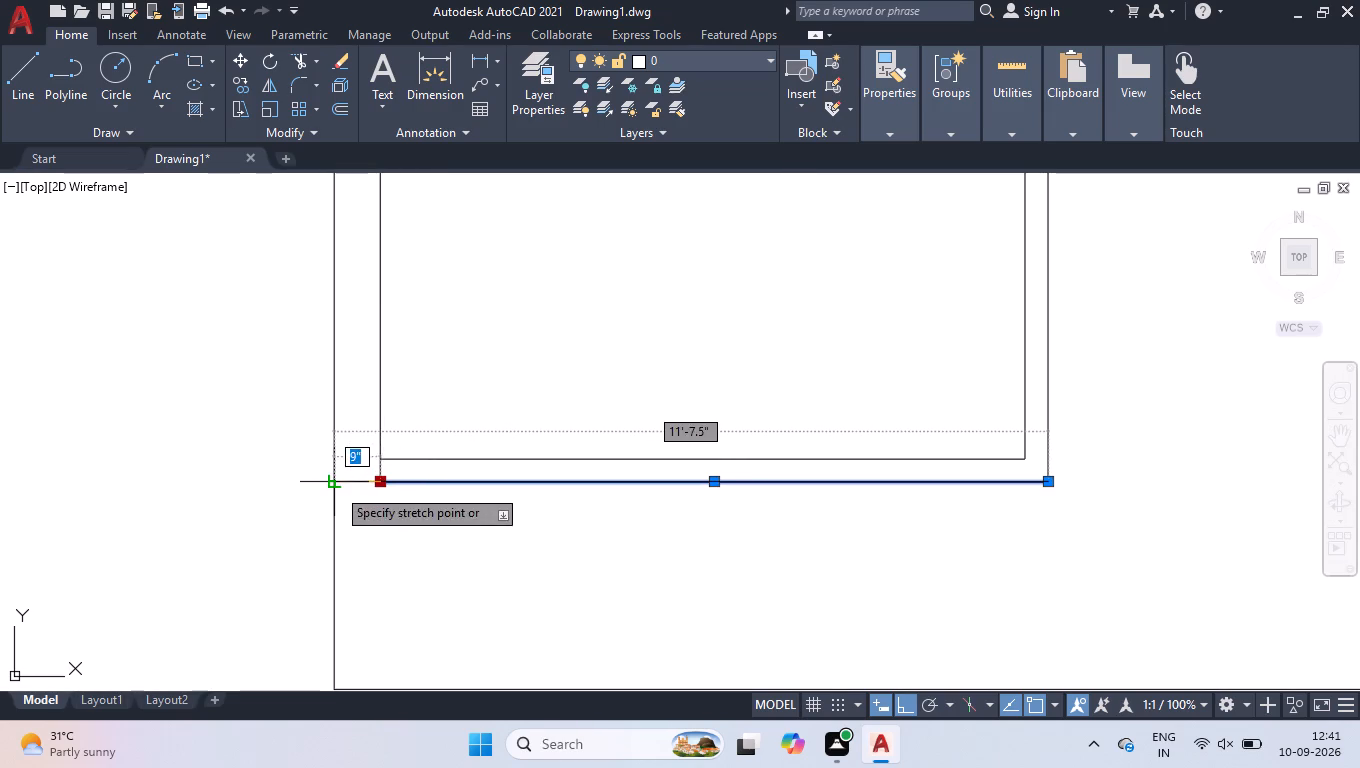
{"action": "left_click", "coordinate": [336, 487]}
{"action": "right_click", "coordinate": [374, 508]}
{"action": "left_click", "coordinate": [470, 355]}
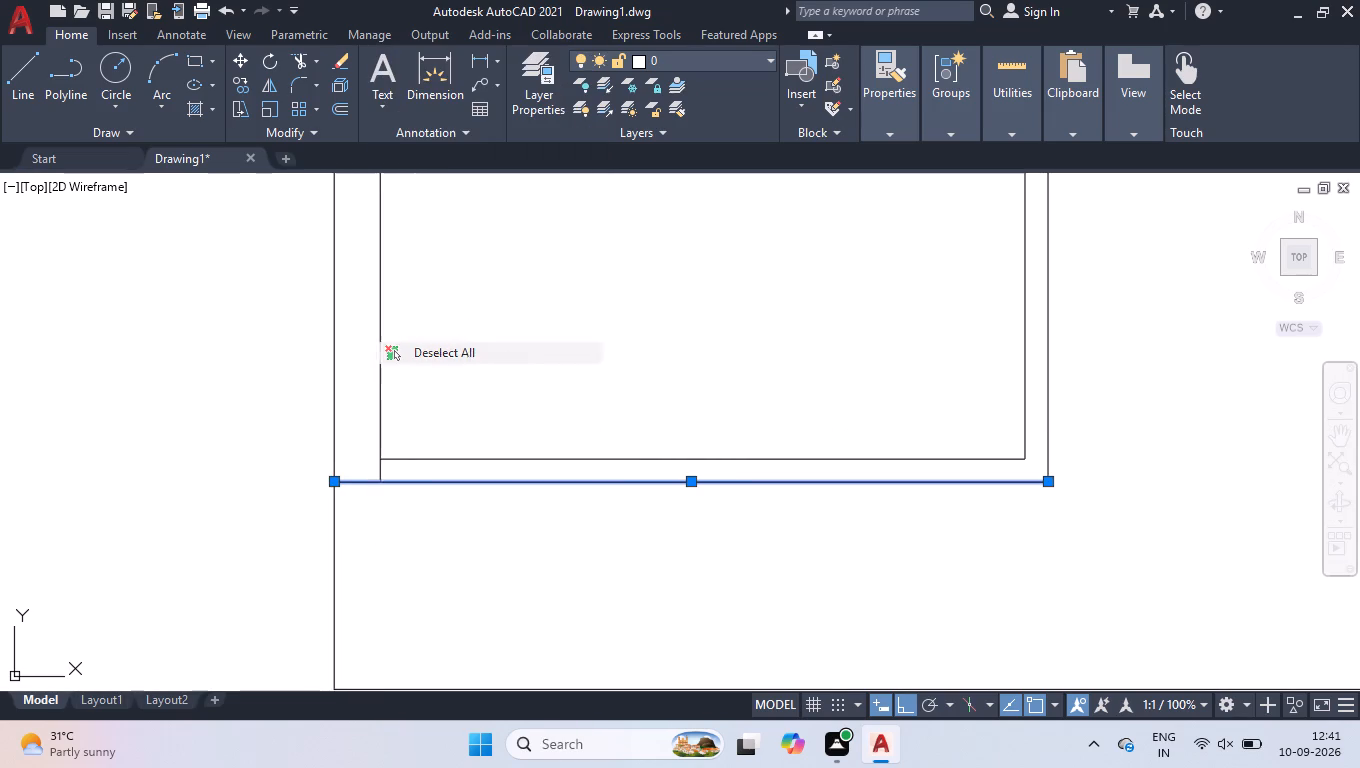
Draw a vertical line from the bottom outer line to the room above, 5' from the lower-left corner, and delete the 5' guide line.
{"action": "scroll", "coordinate": [476, 362], "scroll_direction": "down", "scroll_amount": 3}
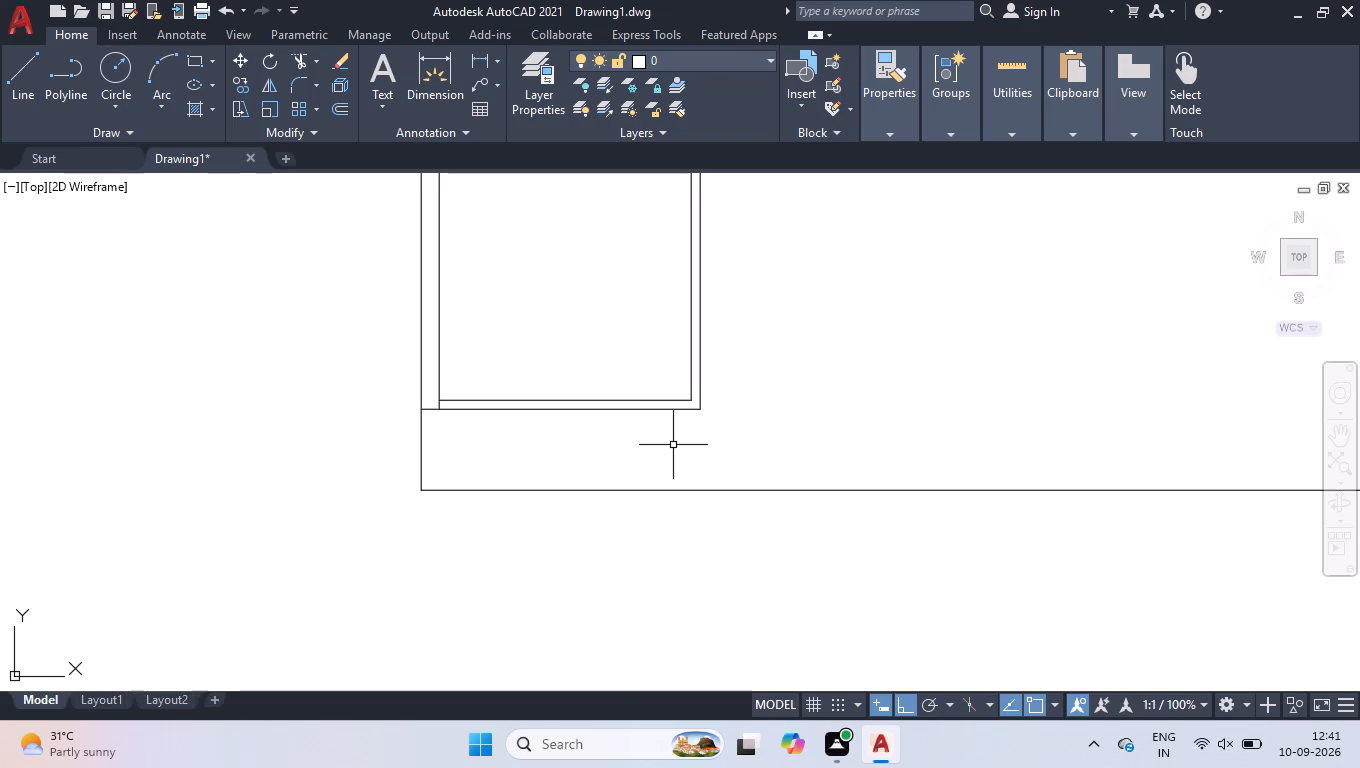
{"action": "scroll", "coordinate": [462, 446], "scroll_direction": "up", "scroll_amount": 3}
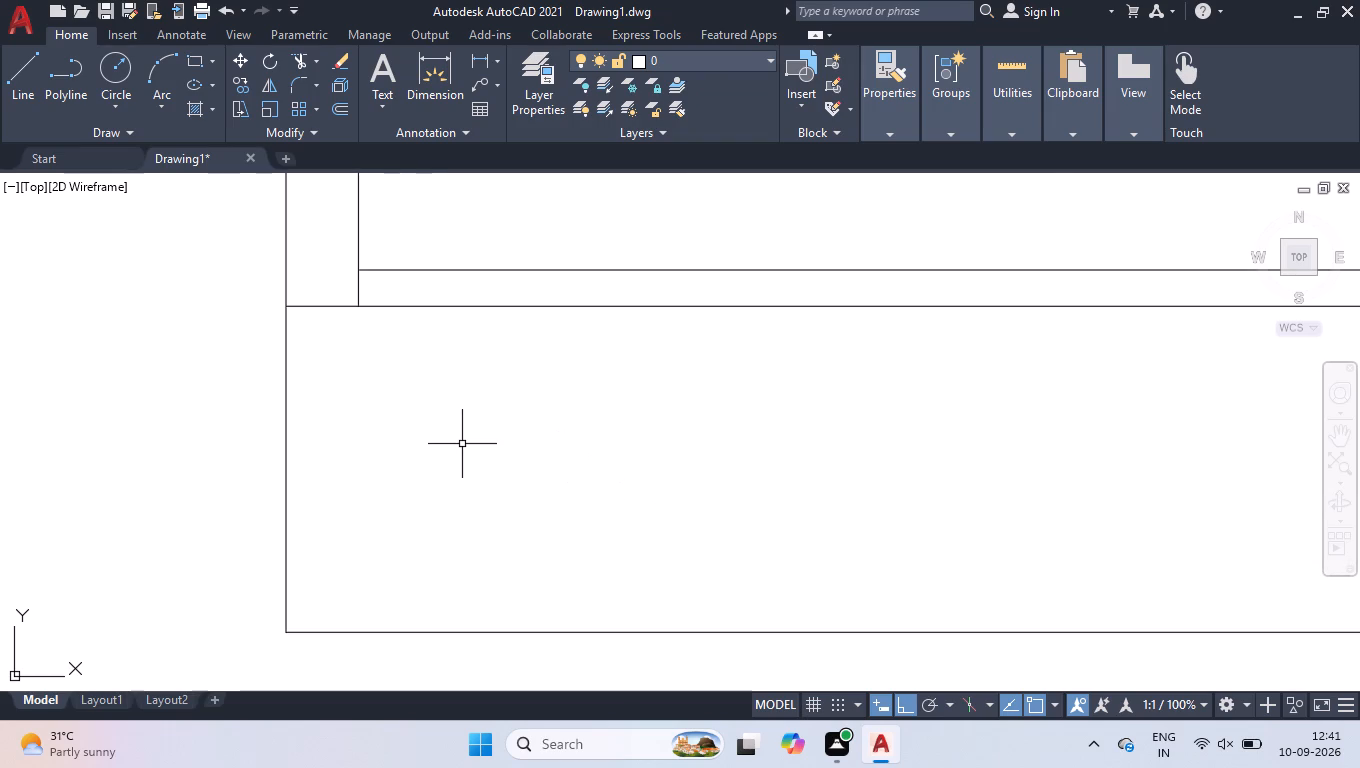
{"action": "key", "text": "l"}
{"action": "key", "text": "Return"}
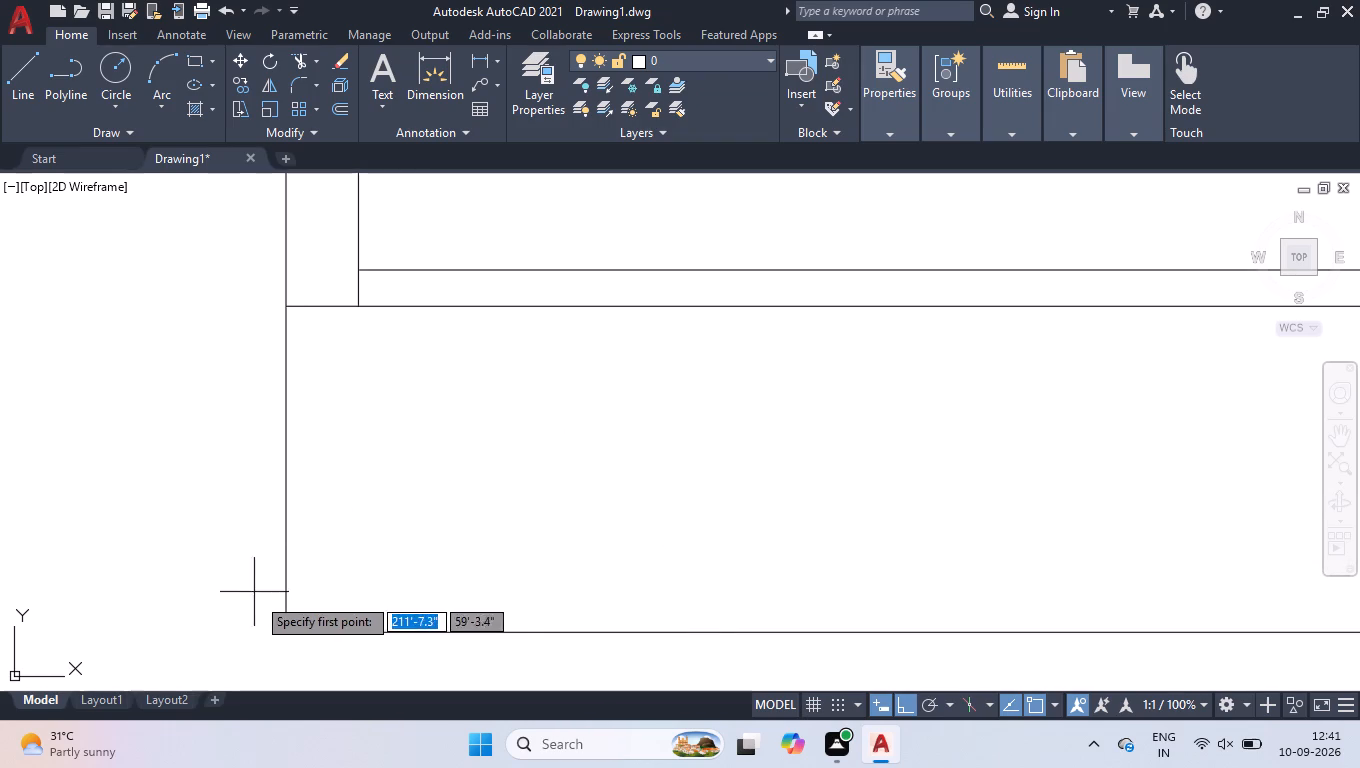
{"action": "left_click", "coordinate": [284, 636]}
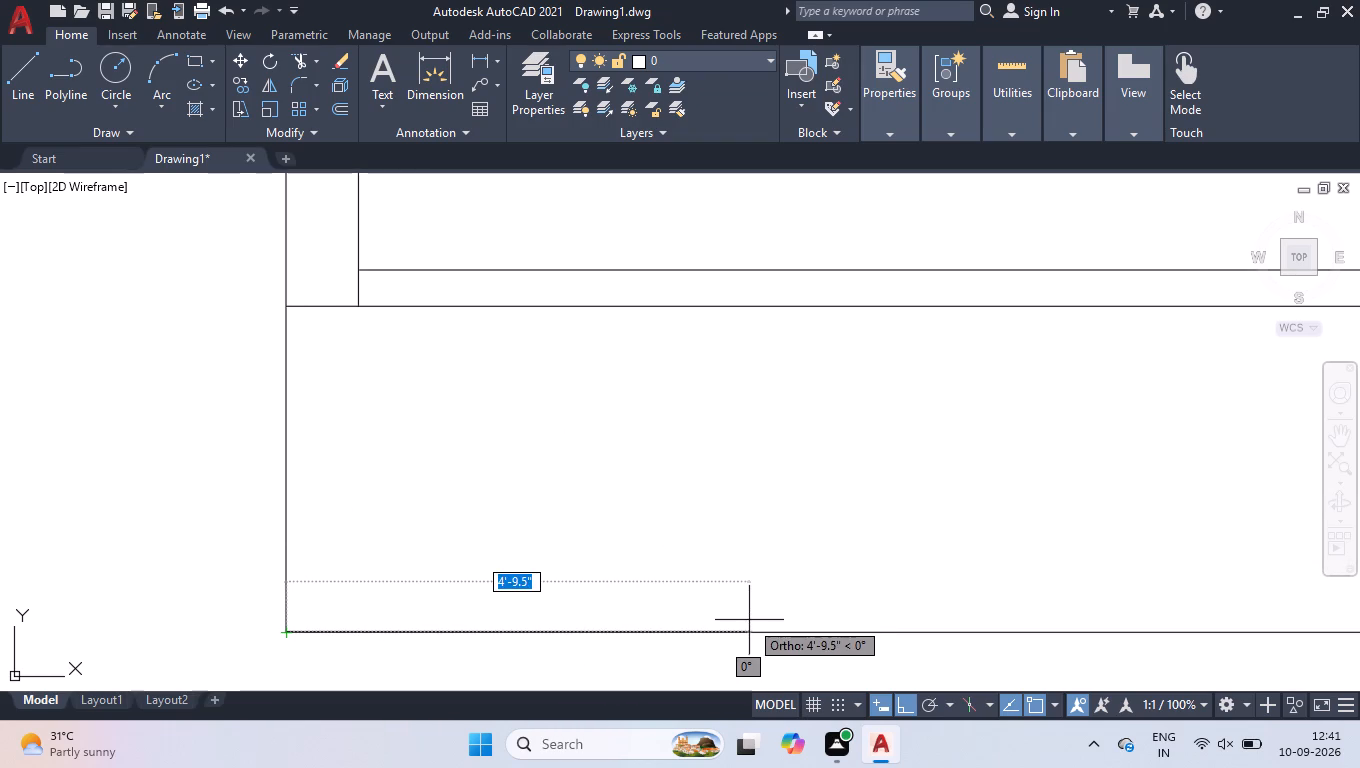
{"action": "type", "text": "5'"}
{"action": "key", "text": "Return"}
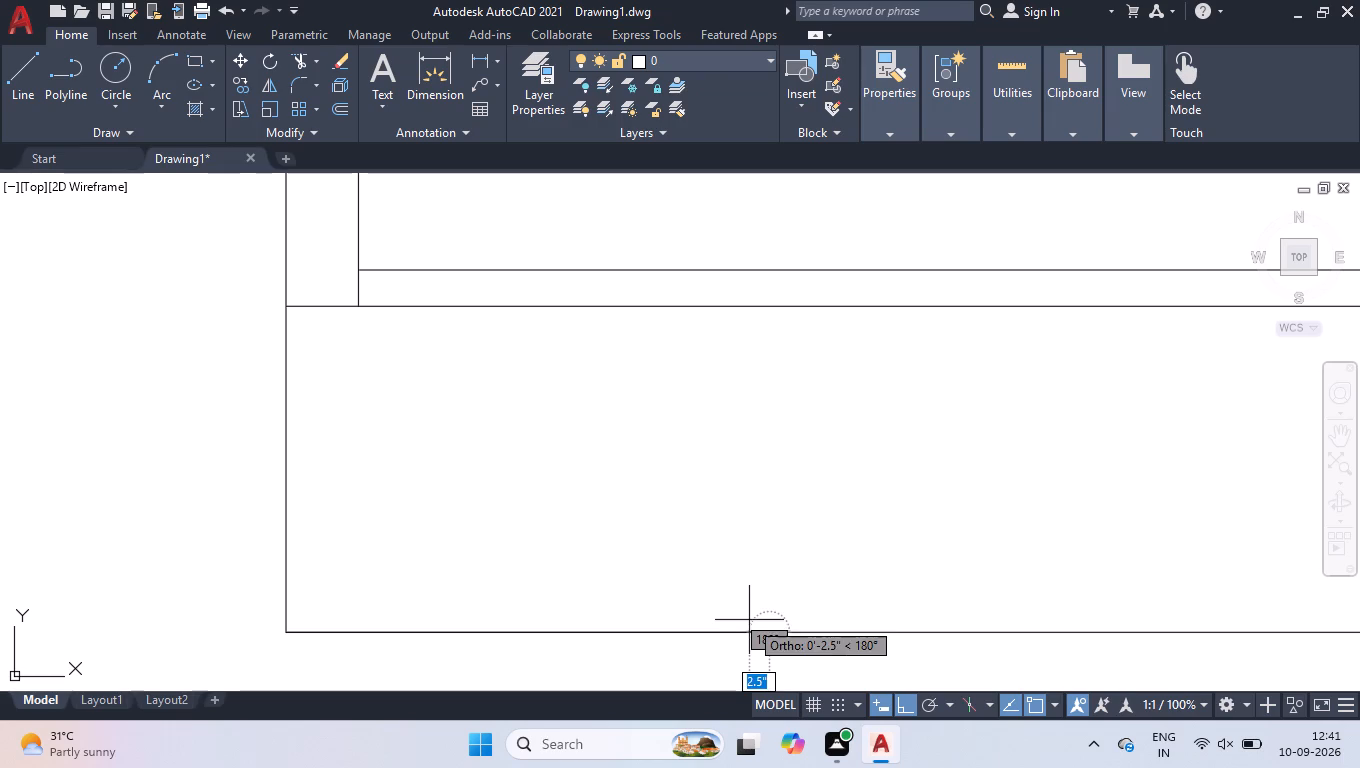
{"action": "left_click", "coordinate": [770, 309]}
{"action": "key", "text": "space"}
{"action": "left_click", "coordinate": [676, 632]}
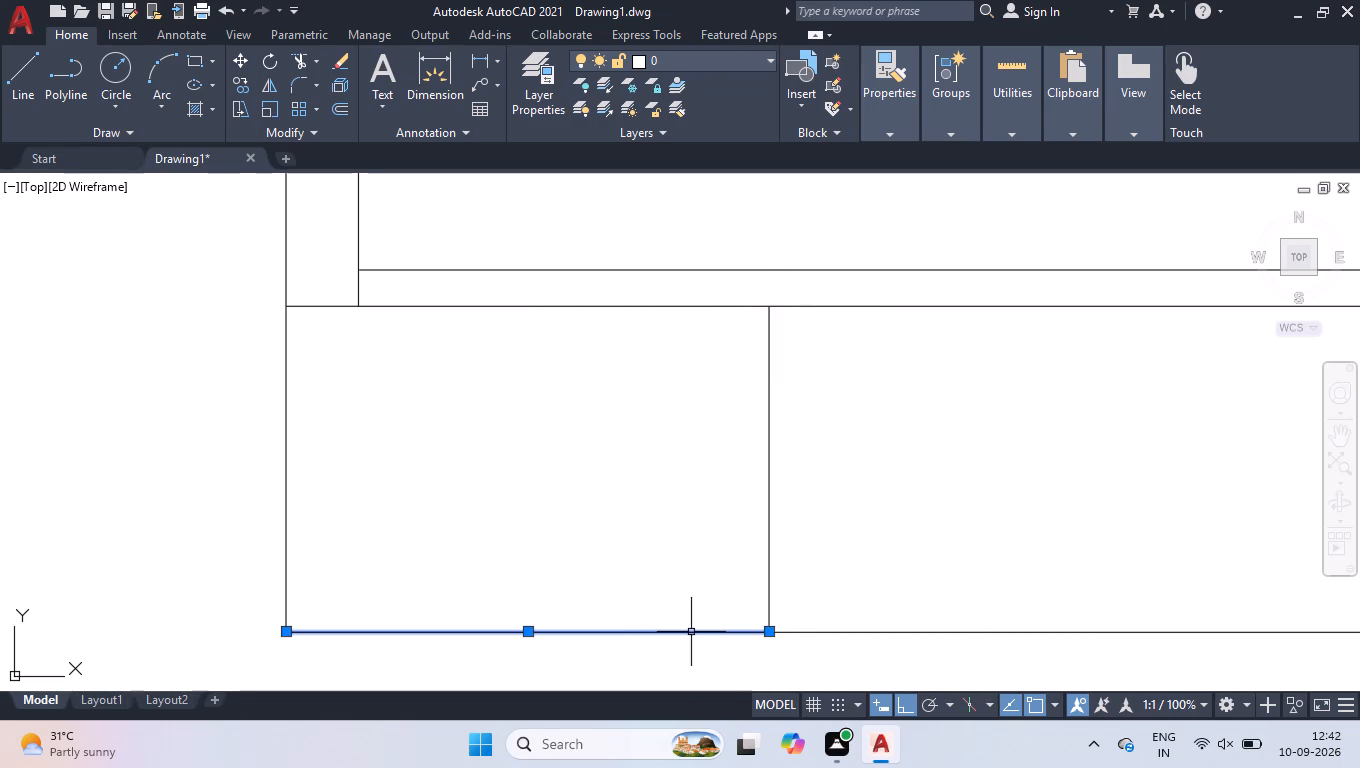
{"action": "key", "text": "Delete"}
Offset the new vertical partition line 4.5" to the right.
{"action": "type", "text": "off"}
{"action": "key", "text": "Return"}
{"action": "type", "text": "4.5"}
{"action": "key", "text": "Return"}
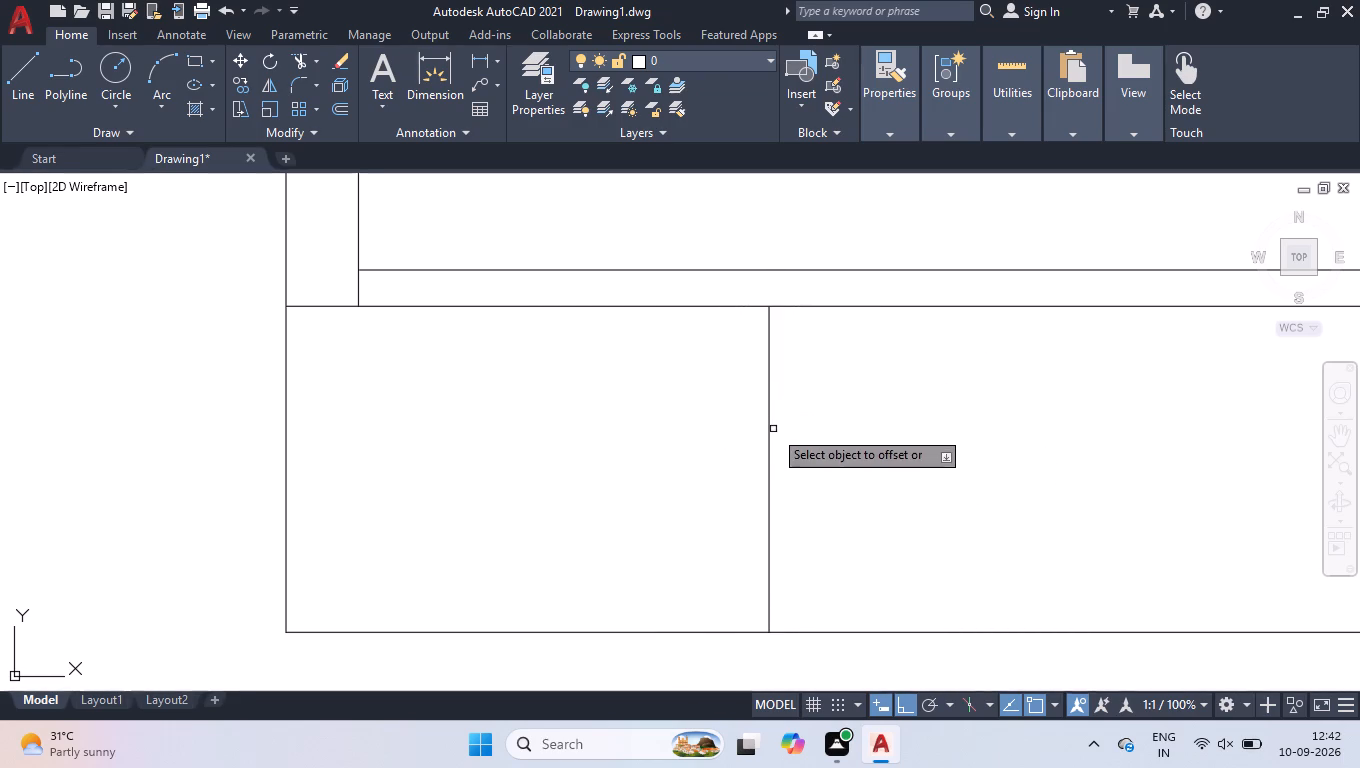
{"action": "left_click", "coordinate": [772, 430]}
{"action": "left_click", "coordinate": [792, 434]}
Offset the partition's right line 5'6" to the right.
{"action": "scroll", "coordinate": [780, 450], "scroll_direction": "down", "scroll_amount": 2}
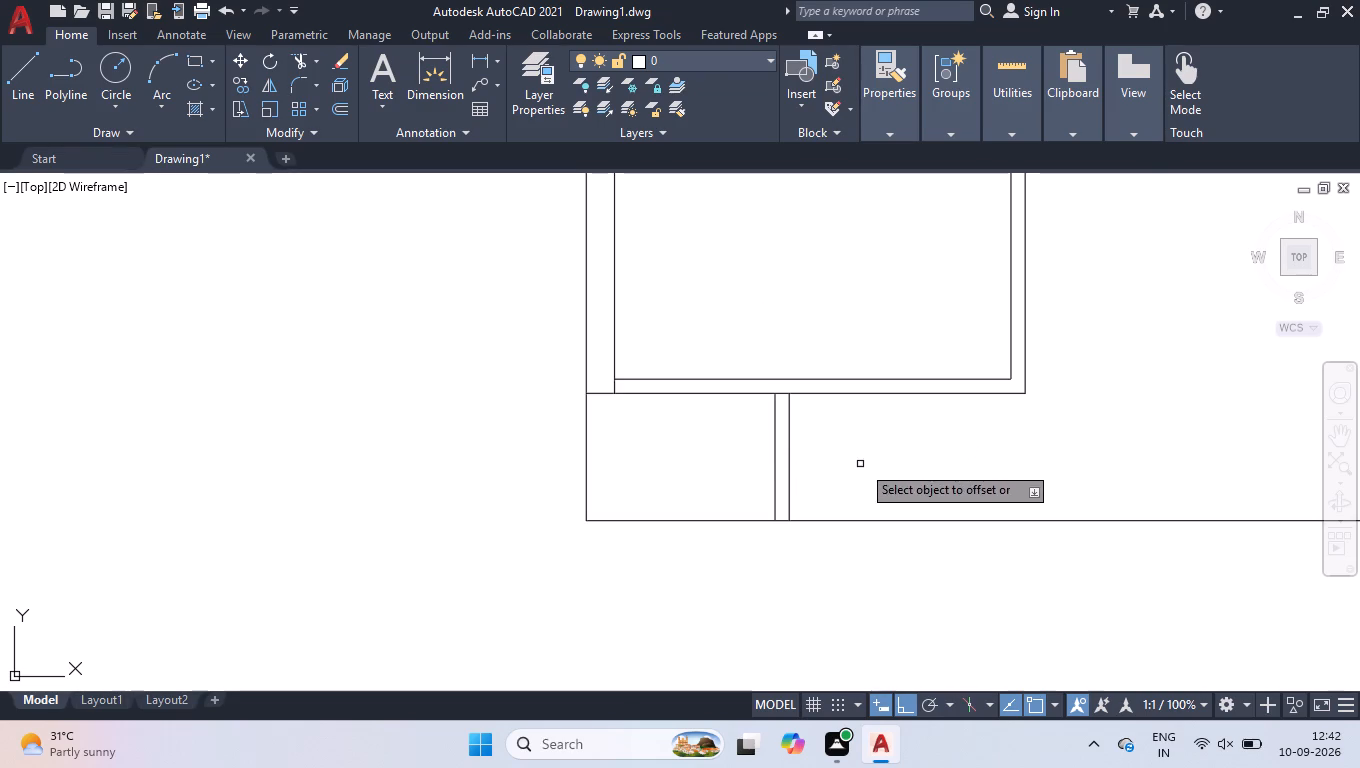
{"action": "left_click", "coordinate": [790, 467]}
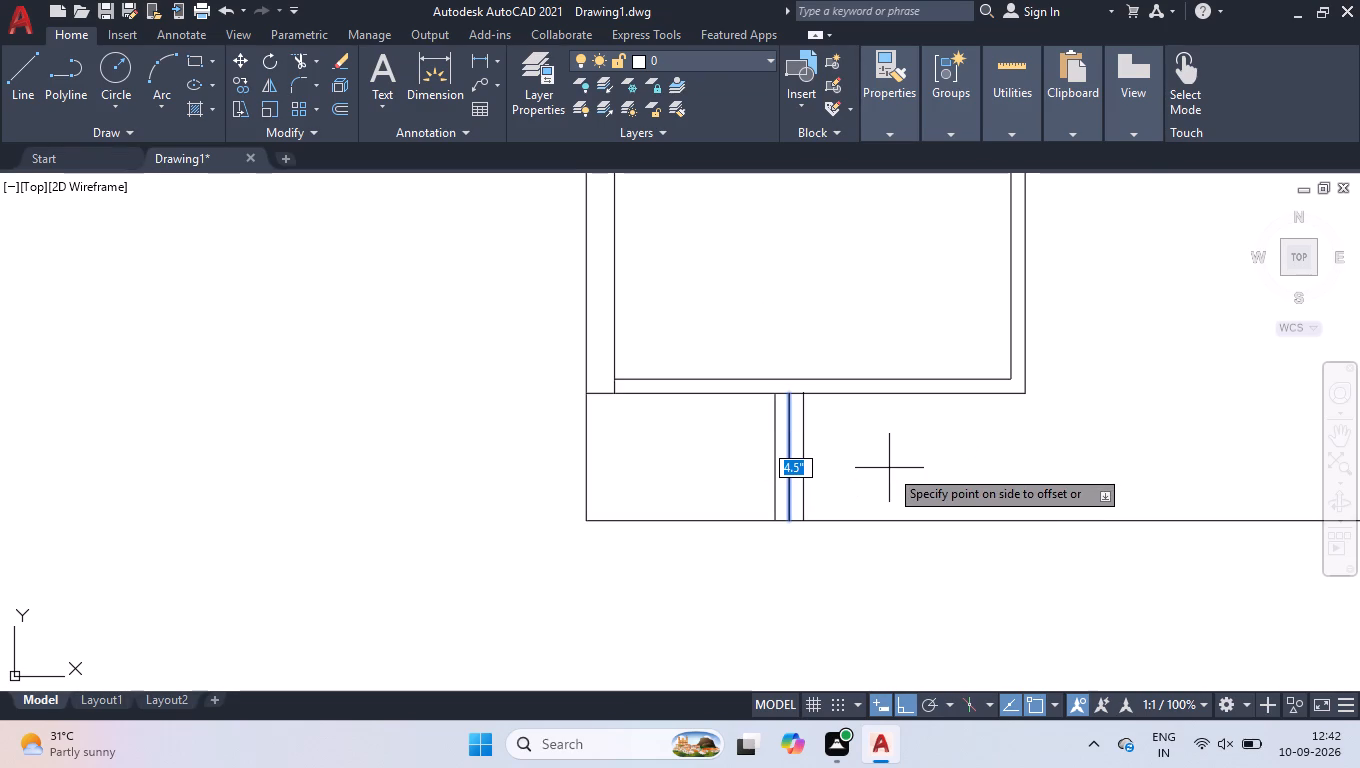
{"action": "type", "text": "5'6"}
{"action": "key", "text": "Return"}
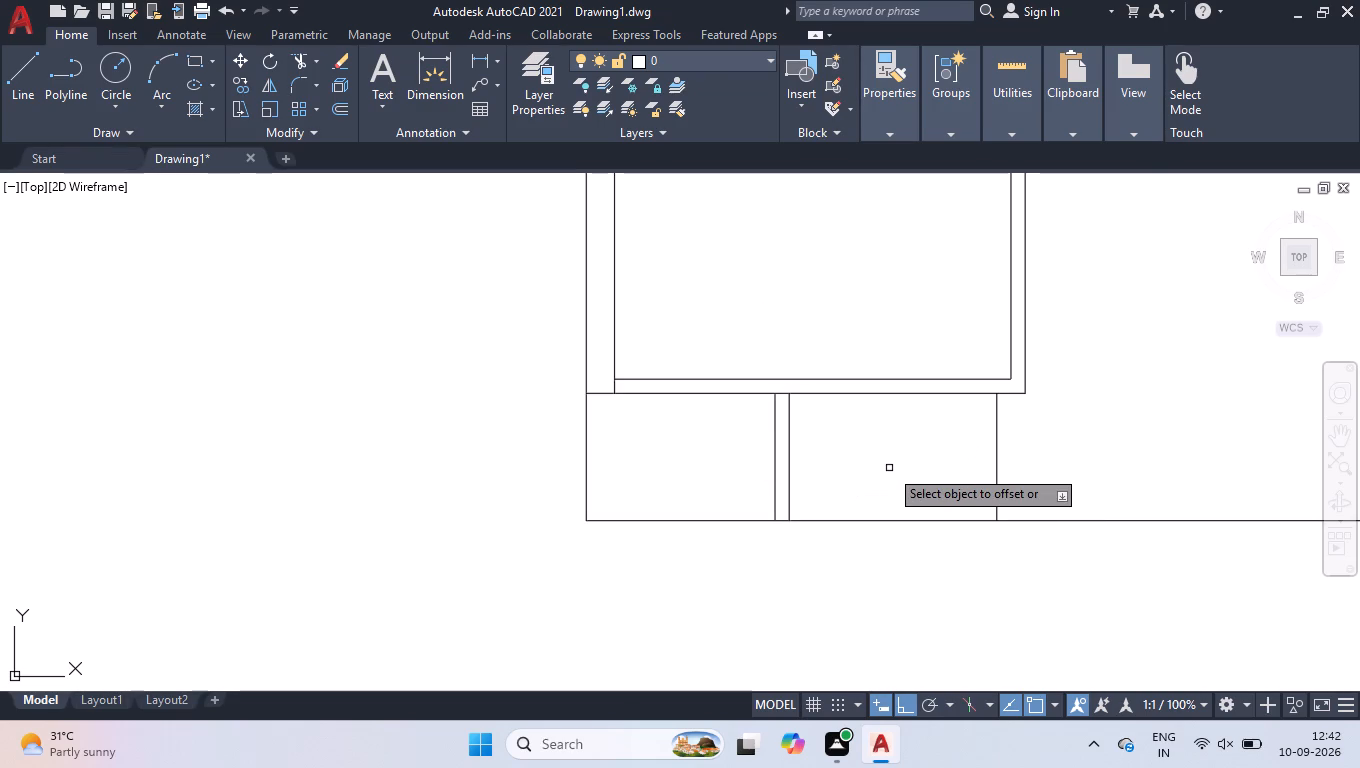
Offset the 5'6" line 4.5" to the right, and offset the resulting line another 4.5" to the right.
{"action": "scroll", "coordinate": [862, 473], "scroll_direction": "down", "scroll_amount": 2}
{"action": "scroll", "coordinate": [919, 457], "scroll_direction": "up", "scroll_amount": 3}
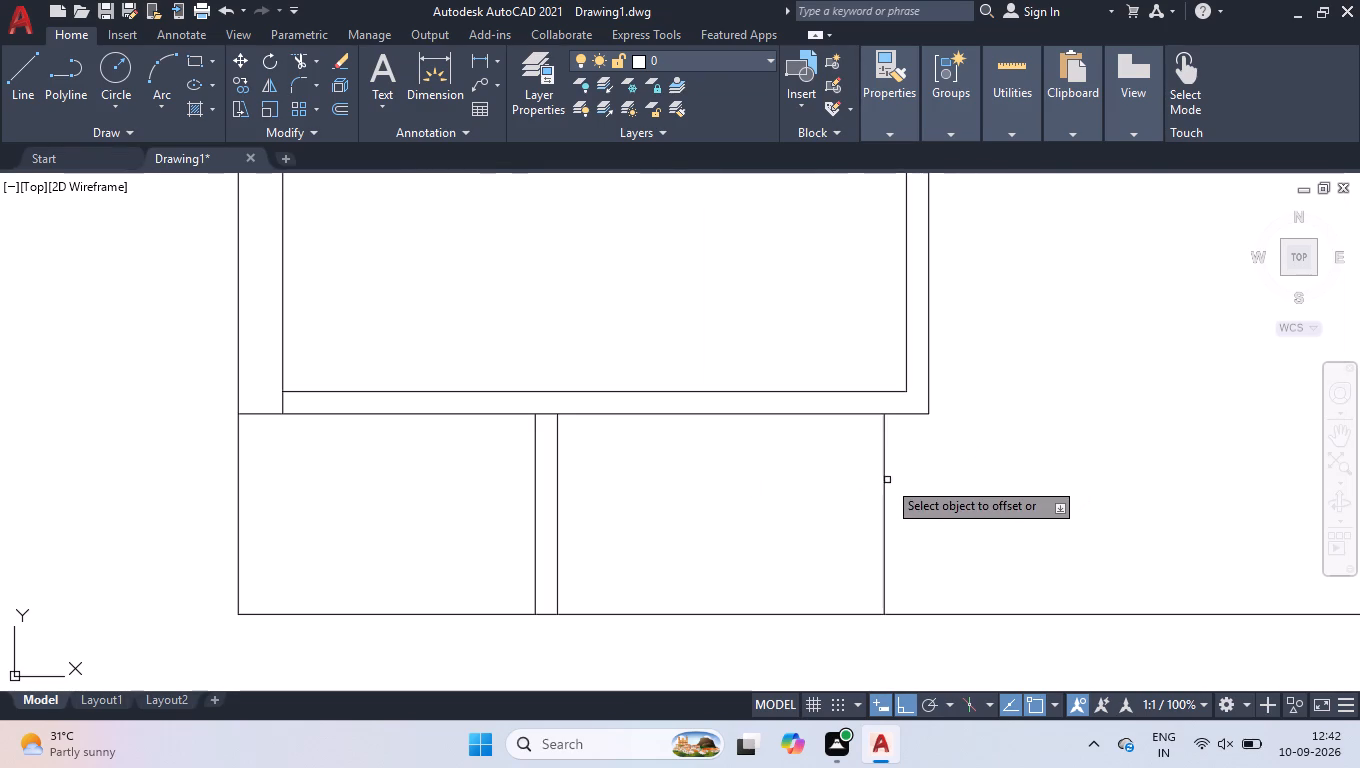
{"action": "left_click", "coordinate": [886, 481]}
{"action": "left_click", "coordinate": [937, 483]}
{"action": "left_click", "coordinate": [904, 471]}
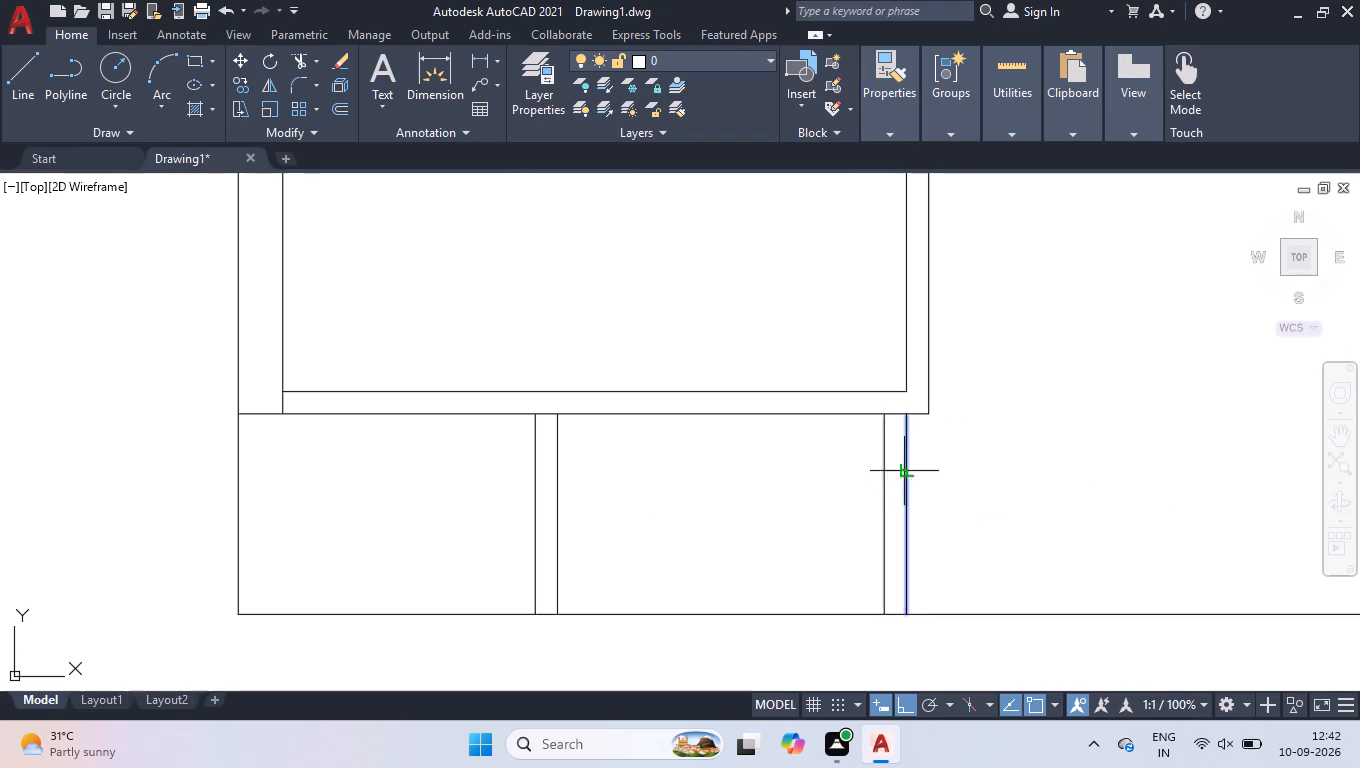
{"action": "left_click", "coordinate": [926, 465]}
{"action": "key", "text": "space"}
Delete the line offset 5'6" from the partition, keeping the two 4.5" offsets beside it.
{"action": "left_click", "coordinate": [891, 480]}
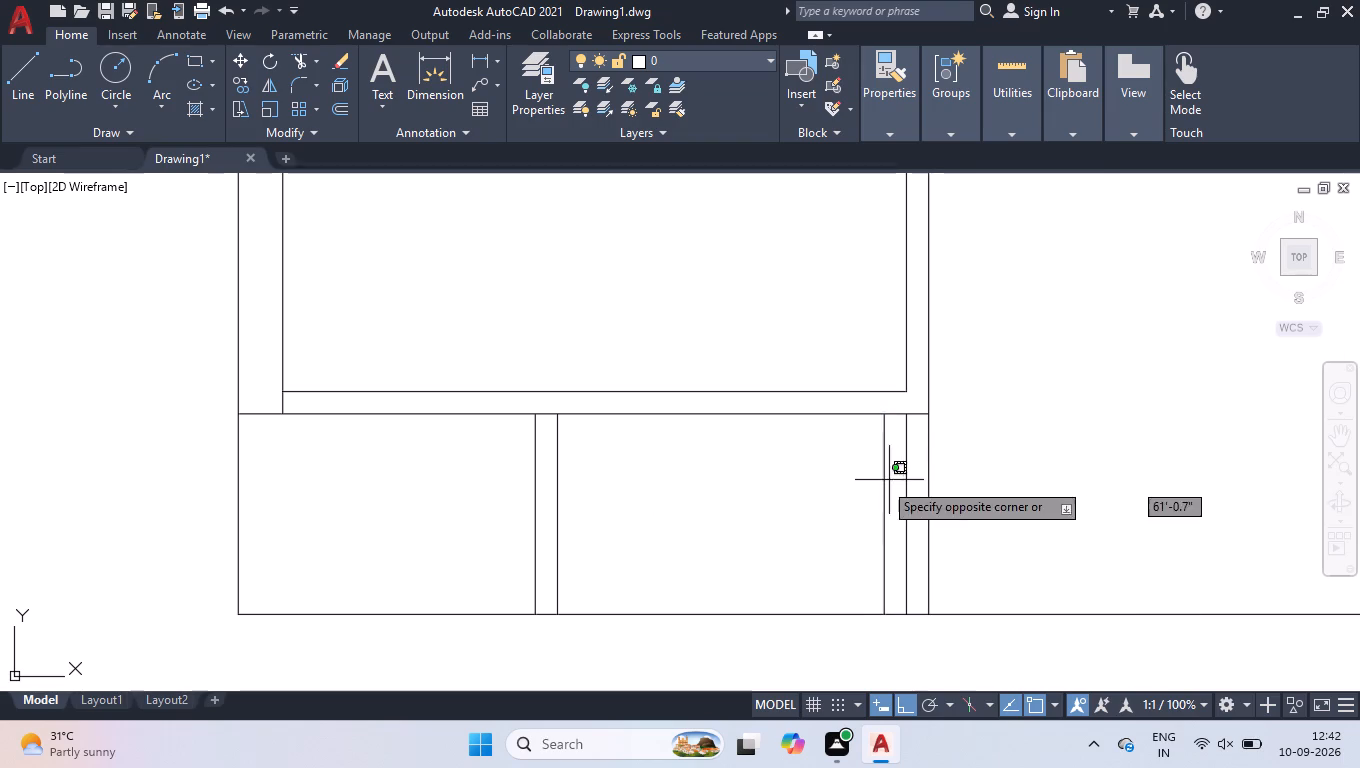
{"action": "left_click", "coordinate": [844, 491]}
{"action": "key", "text": "Delete"}
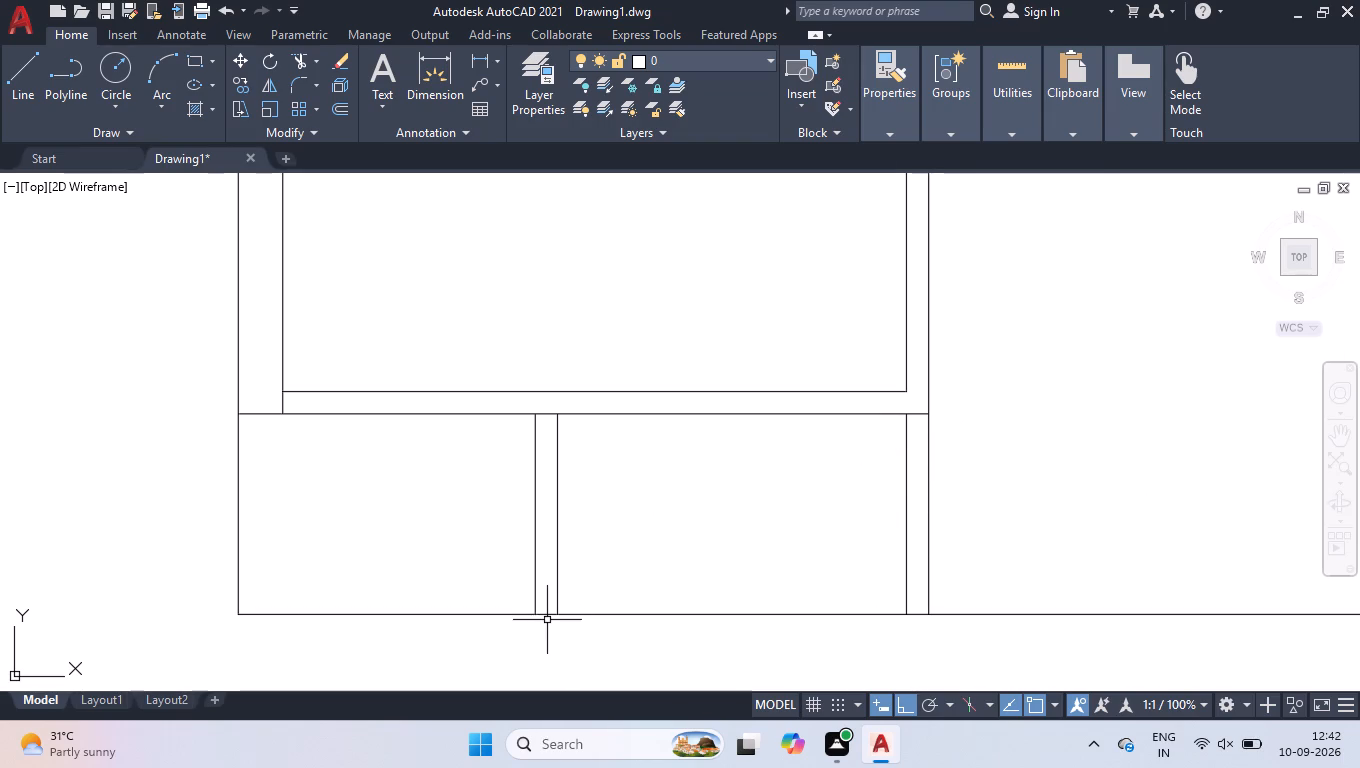
Break the bottom outer line at both faces of the partition and at the inner line of the small room's right wall.
{"action": "type", "text": "br"}
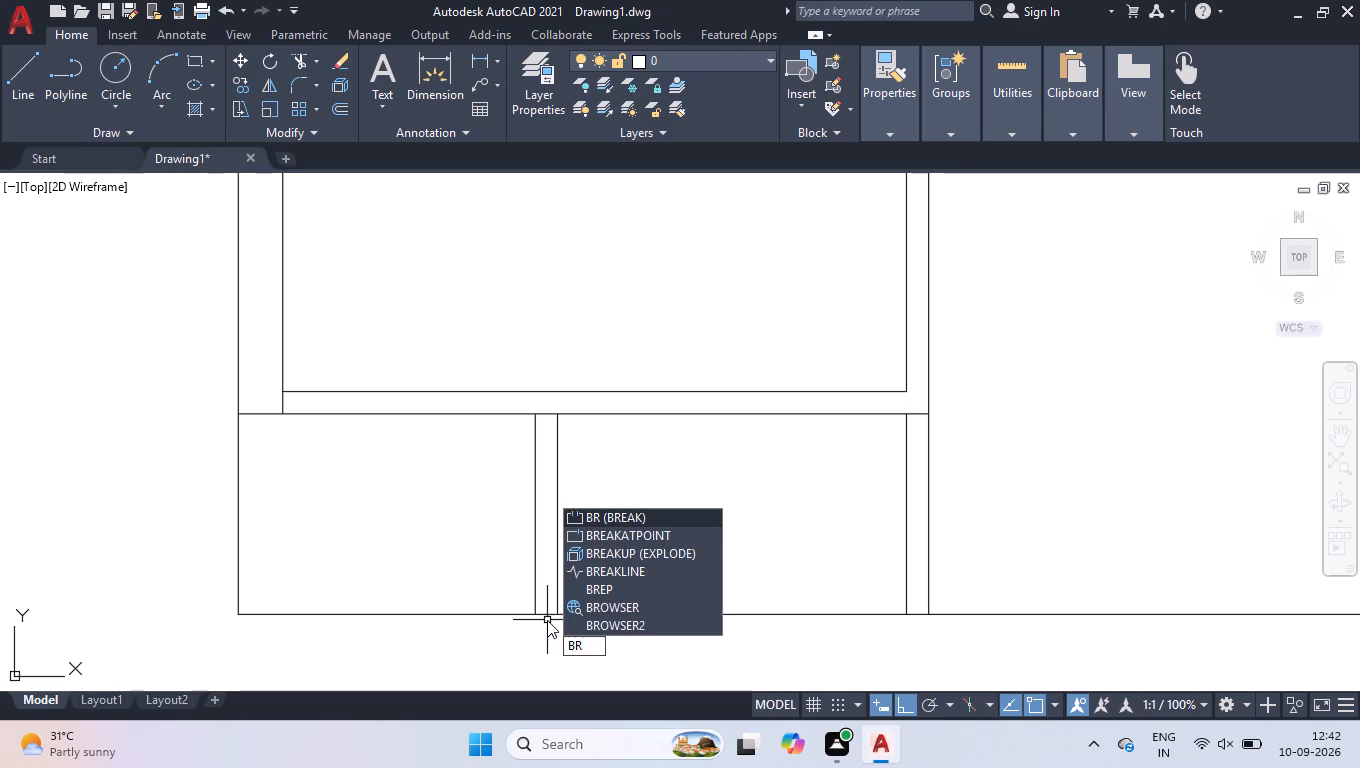
{"action": "key", "text": "Down"}
{"action": "key", "text": "Return"}
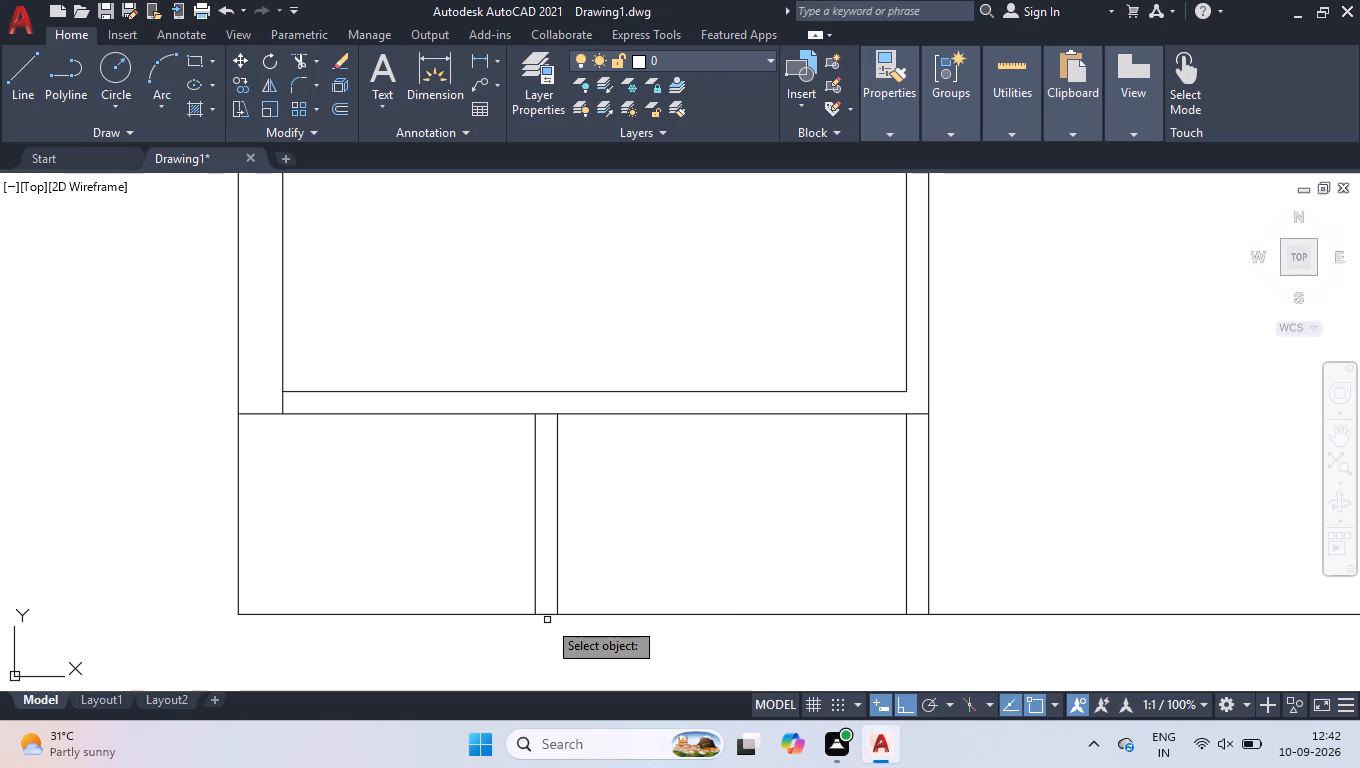
{"action": "left_click", "coordinate": [566, 614]}
{"action": "left_click", "coordinate": [535, 616]}
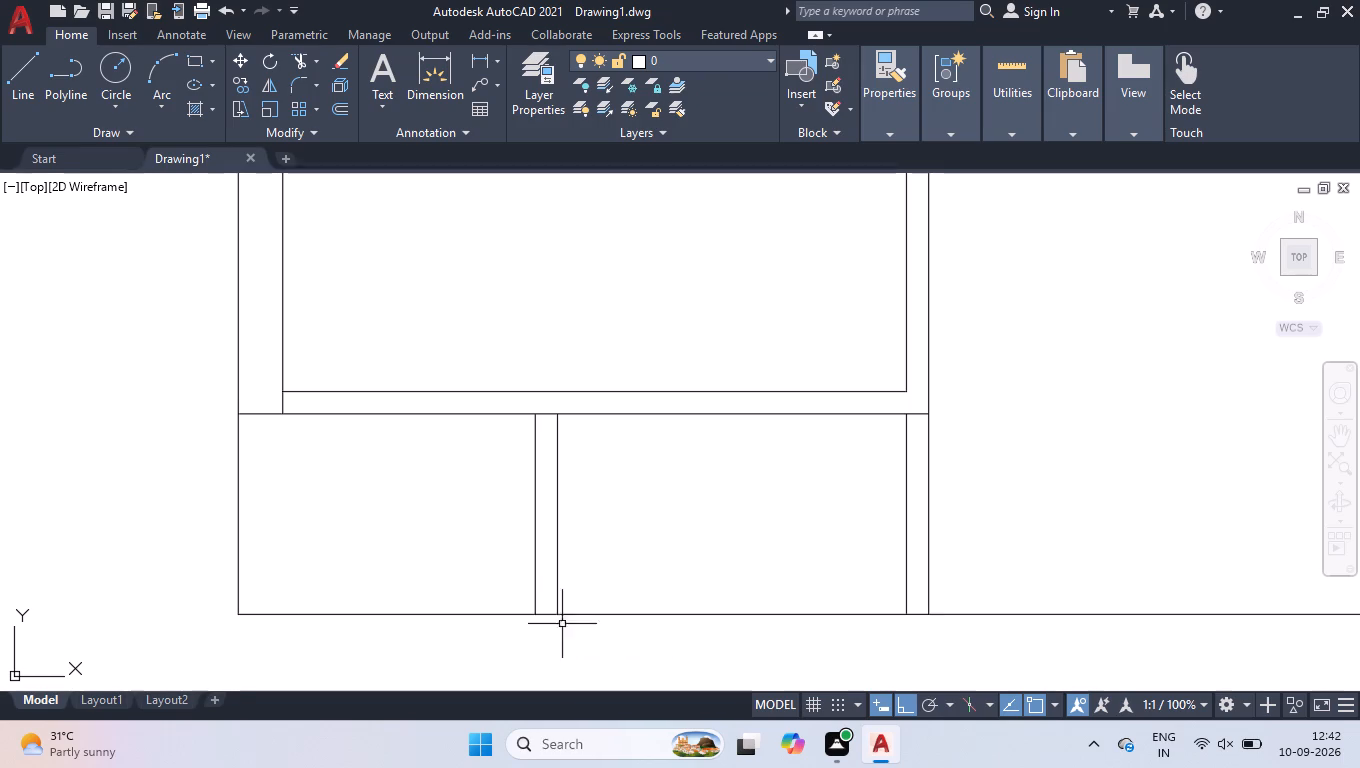
{"action": "key", "text": "space"}
{"action": "left_click", "coordinate": [770, 615]}
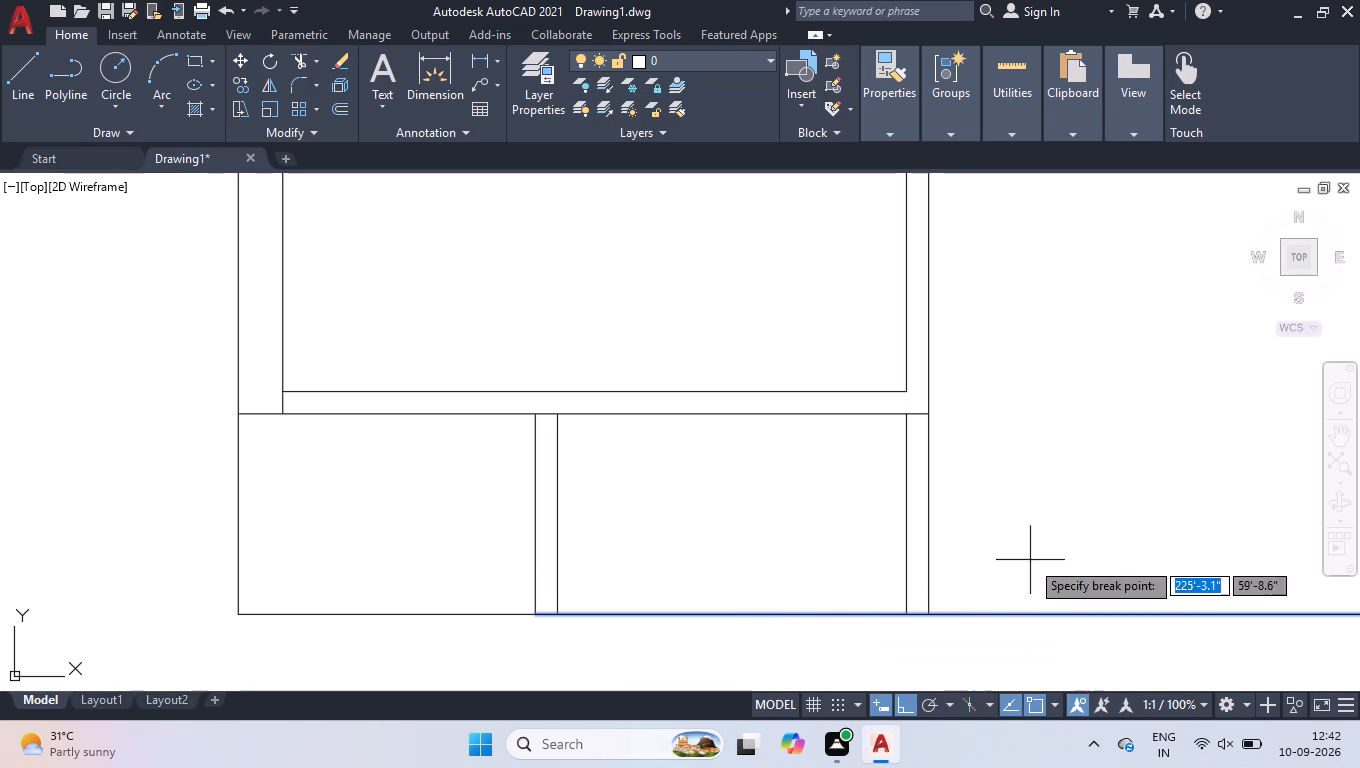
{"action": "left_click", "coordinate": [901, 613]}
{"action": "key", "text": "space"}
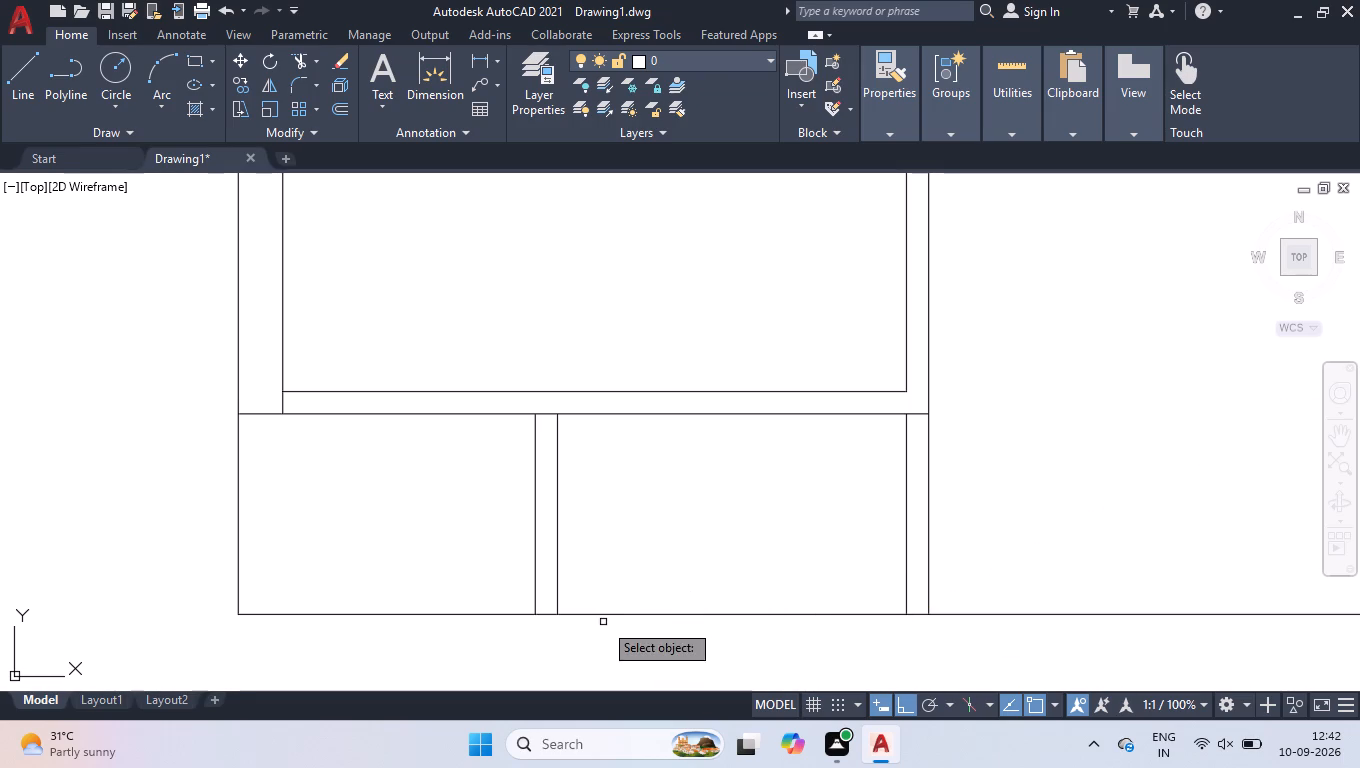
{"action": "left_click", "coordinate": [601, 616]}
{"action": "left_click", "coordinate": [557, 612]}
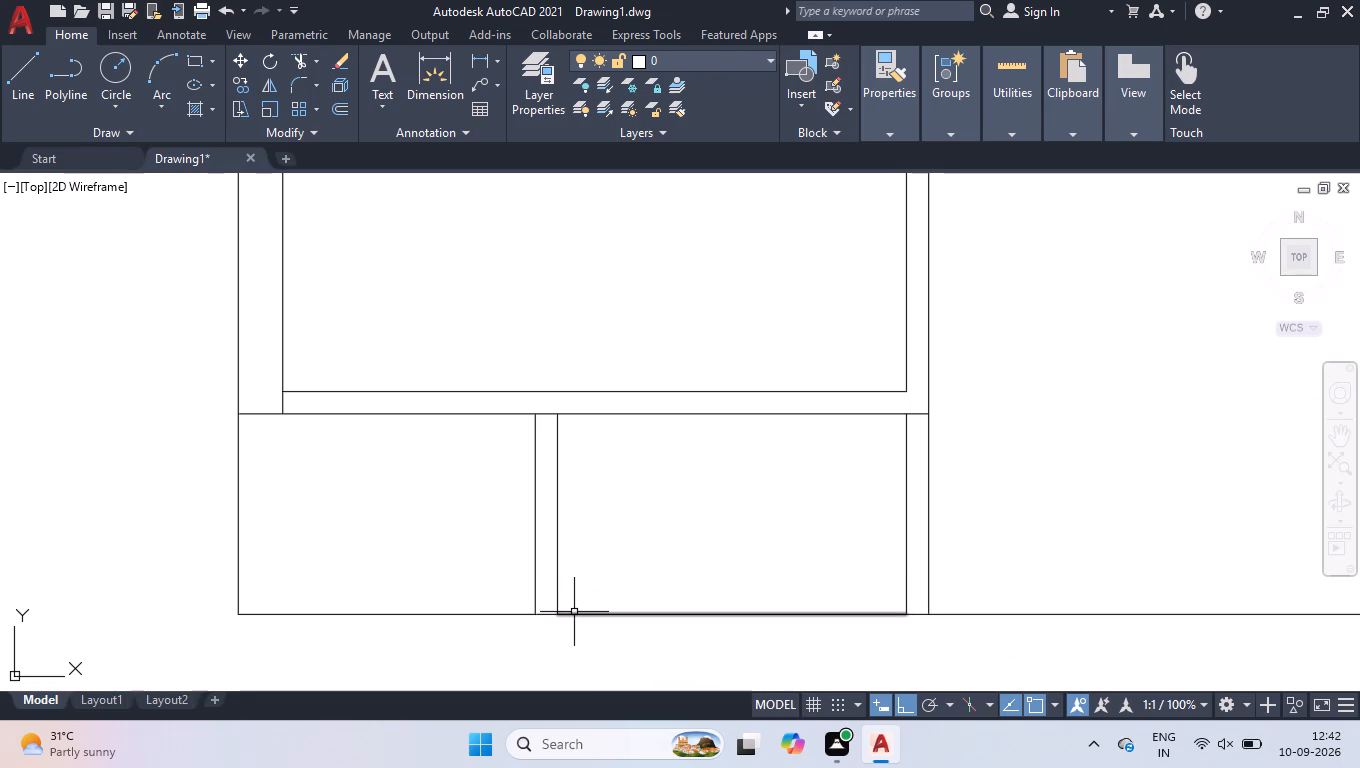
Offset the bottom segment between the small room's side walls 4.5" upward.
{"action": "type", "text": "off"}
{"action": "key", "text": "Return"}
{"action": "type", "text": "4.5"}
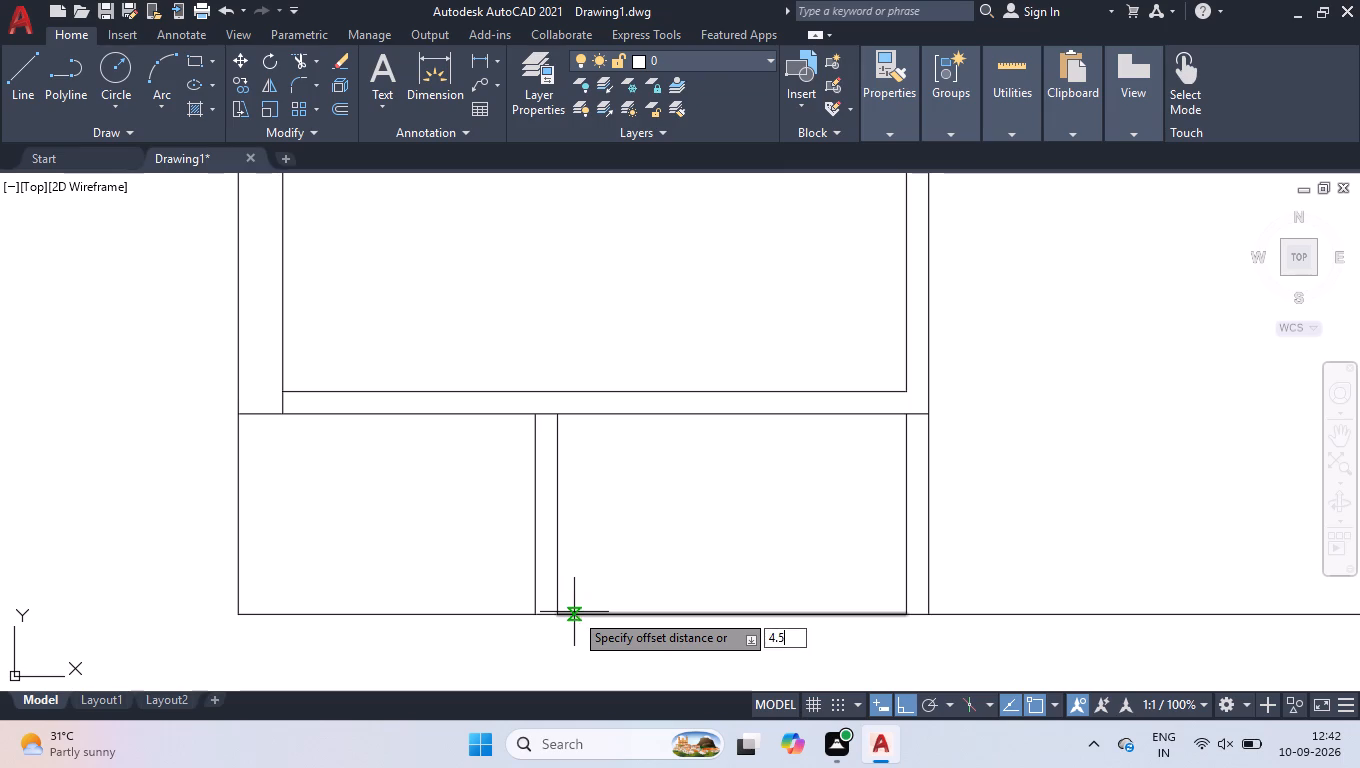
{"action": "key", "text": "Return"}
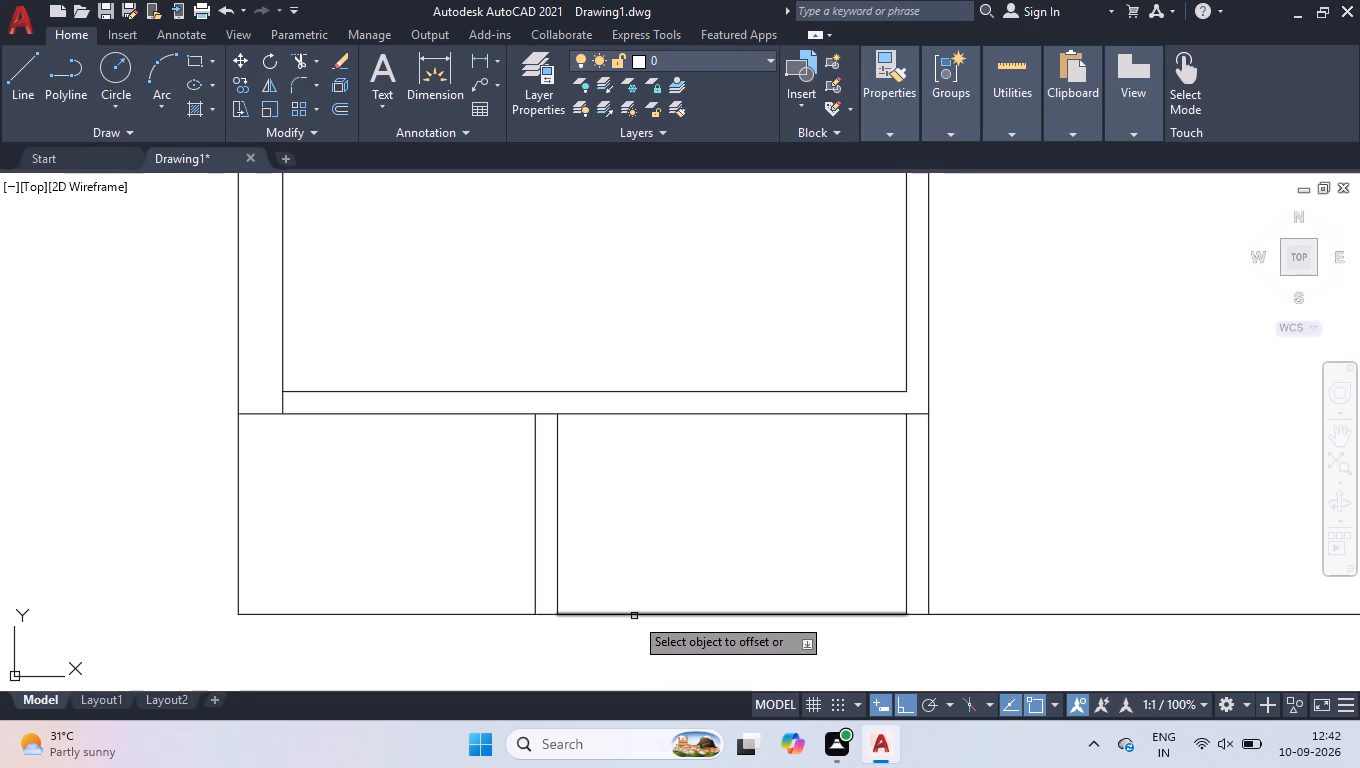
{"action": "left_click", "coordinate": [636, 612]}
{"action": "left_click", "coordinate": [656, 493]}
{"action": "key", "text": "space"}
Trim the small room's inner left and right lines below its offset bottom line.
{"action": "scroll", "coordinate": [674, 517], "scroll_direction": "down", "scroll_amount": 3}
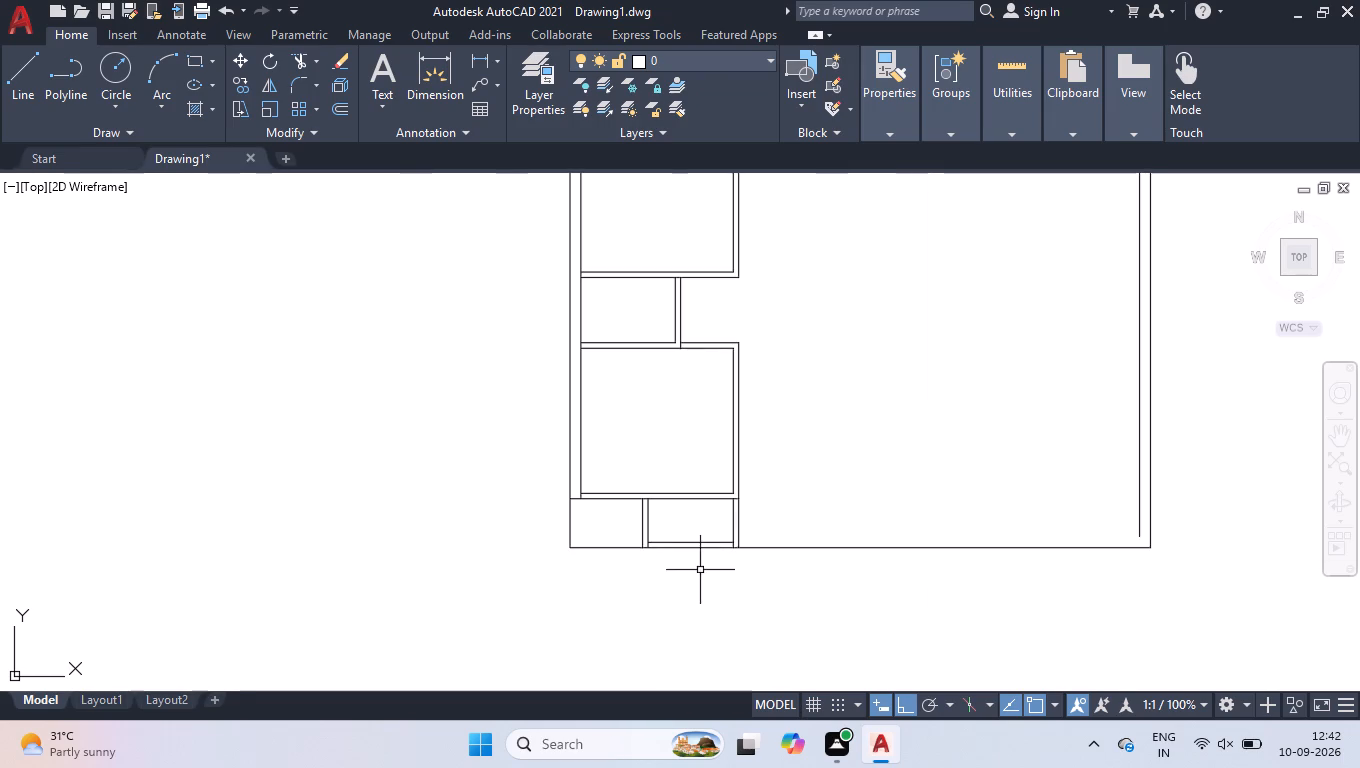
{"action": "scroll", "coordinate": [710, 525], "scroll_direction": "up", "scroll_amount": 2}
{"action": "type", "text": "tr"}
{"action": "key", "text": "Return"}
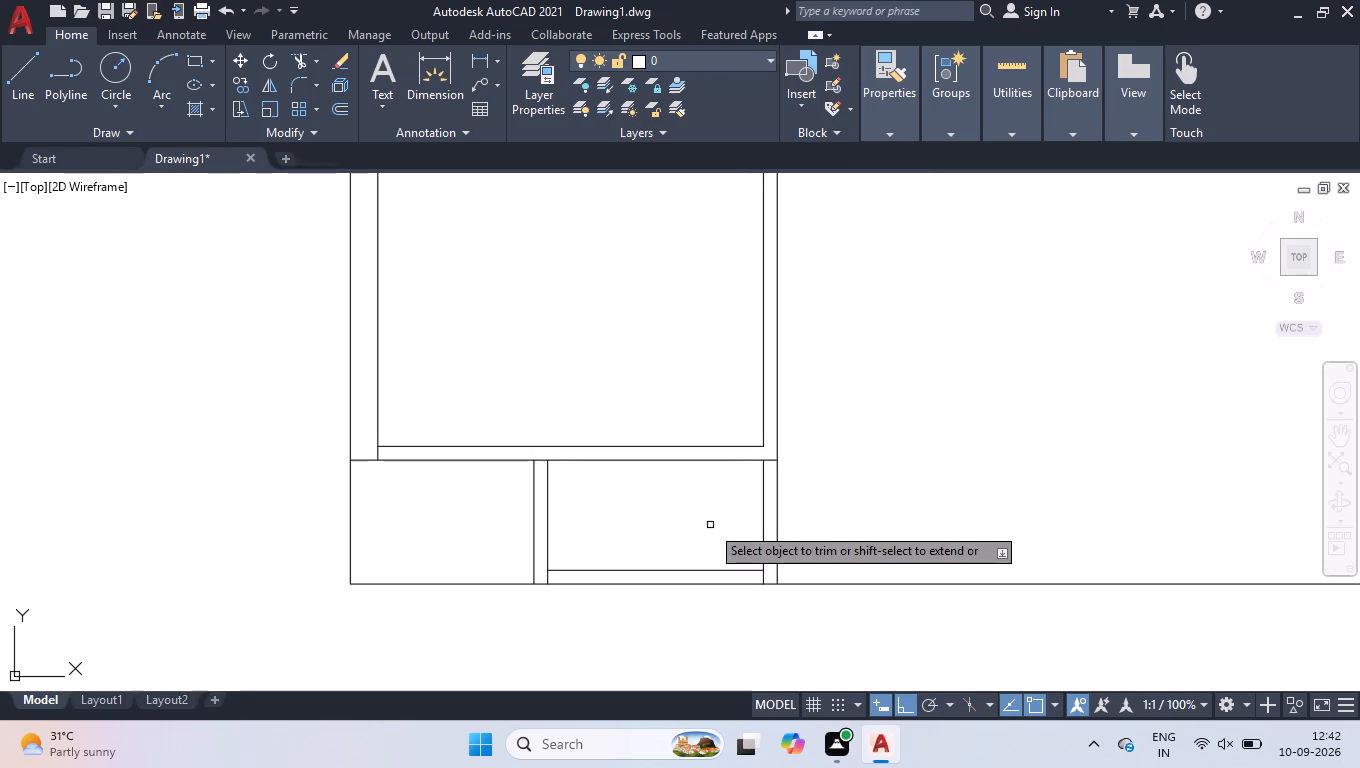
{"action": "scroll", "coordinate": [679, 575], "scroll_direction": "up", "scroll_amount": 3}
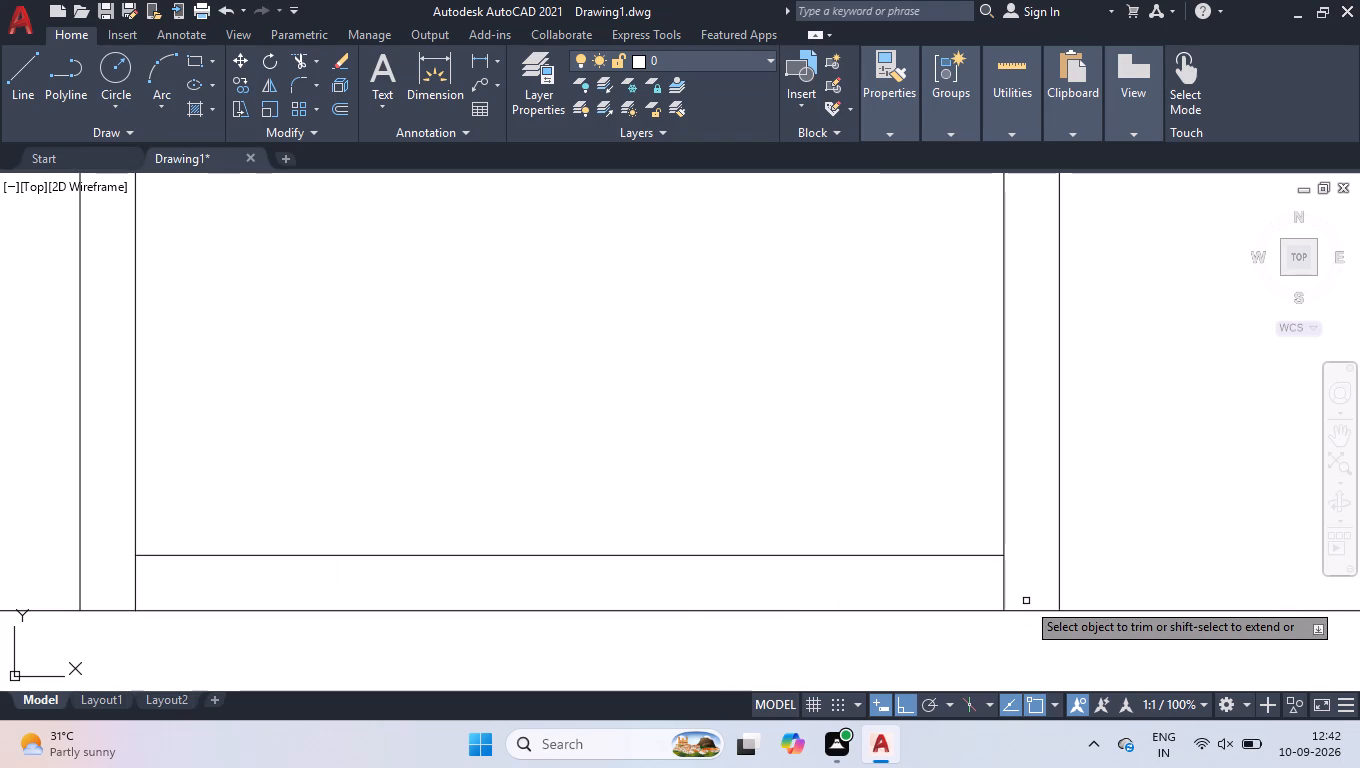
{"action": "left_click", "coordinate": [1028, 582]}
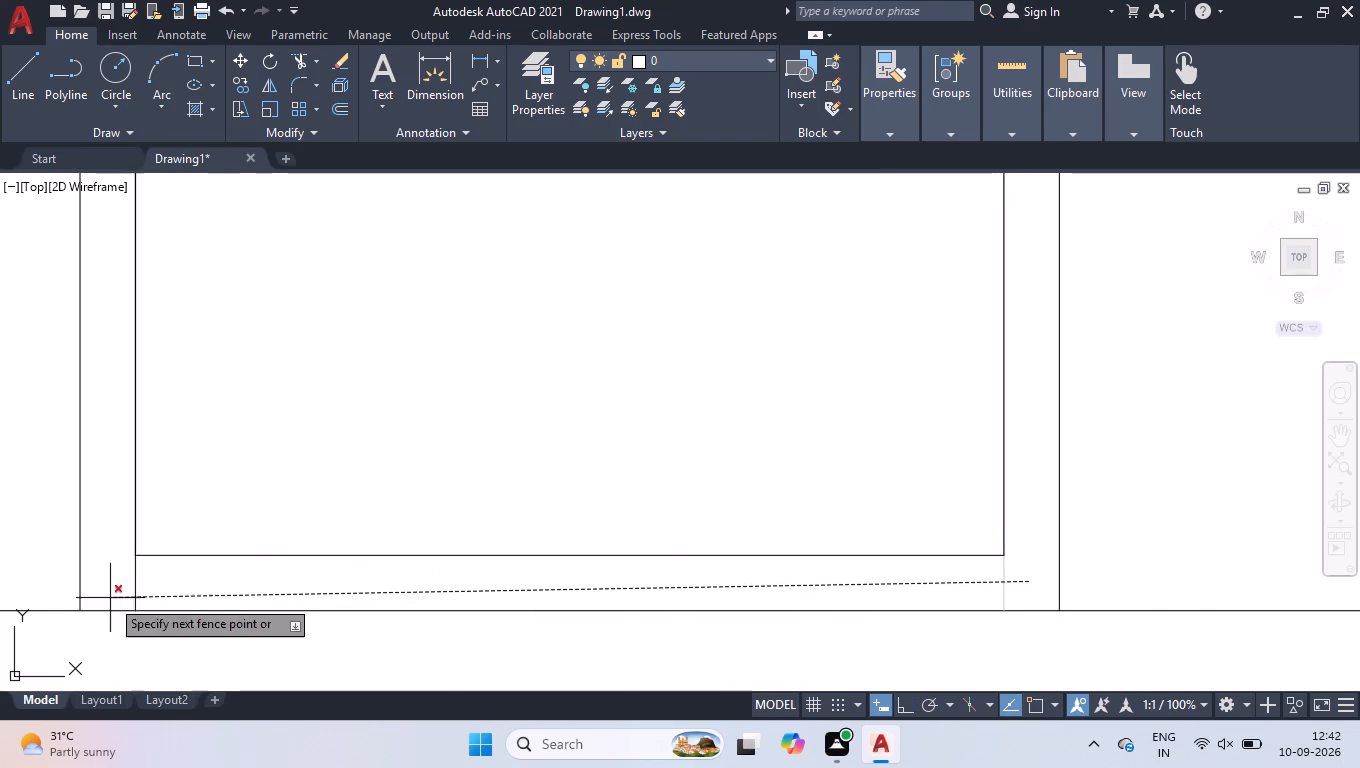
{"action": "left_click", "coordinate": [121, 594]}
{"action": "key", "text": "space"}
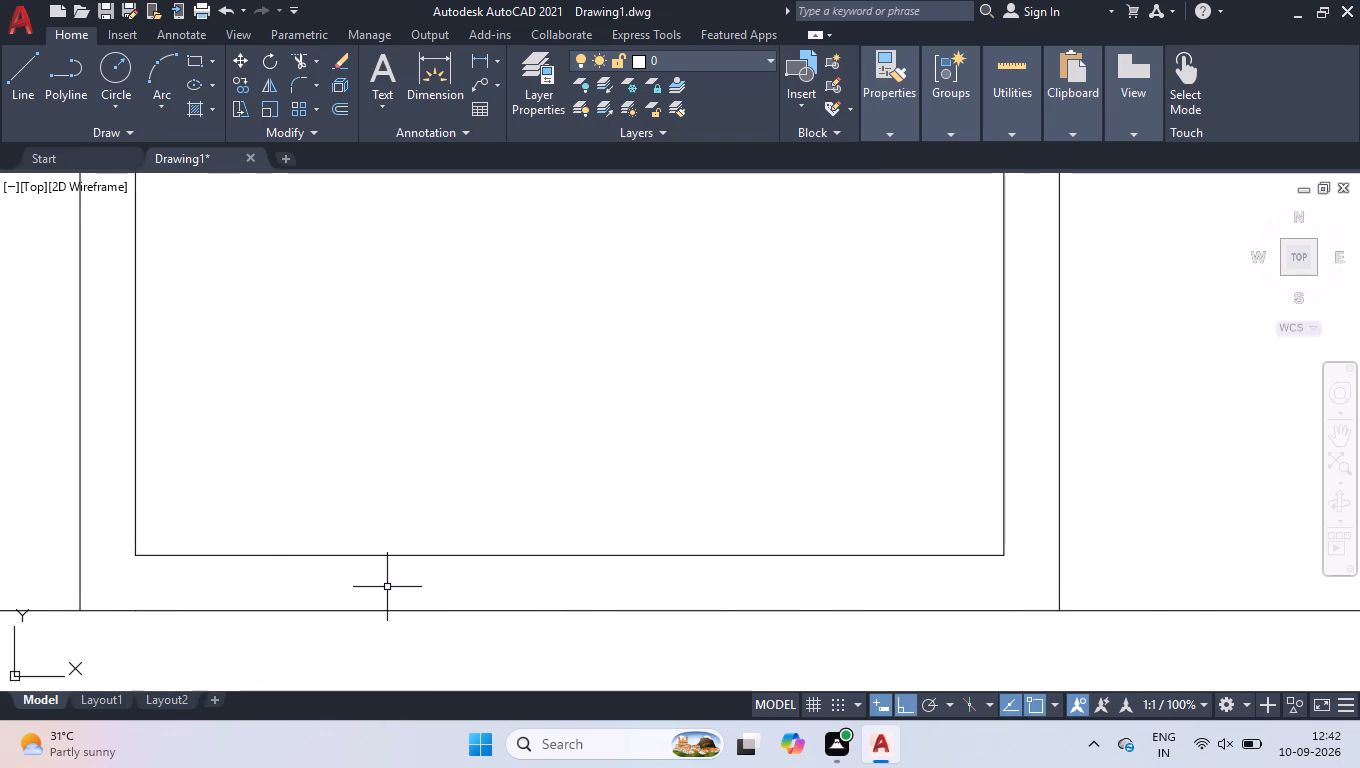
Offset the upper-left room's outer right line, below the long horizontal wall, 8' right, and offset that copy 4.5" right.
{"action": "scroll", "coordinate": [726, 625], "scroll_direction": "down", "scroll_amount": 2}
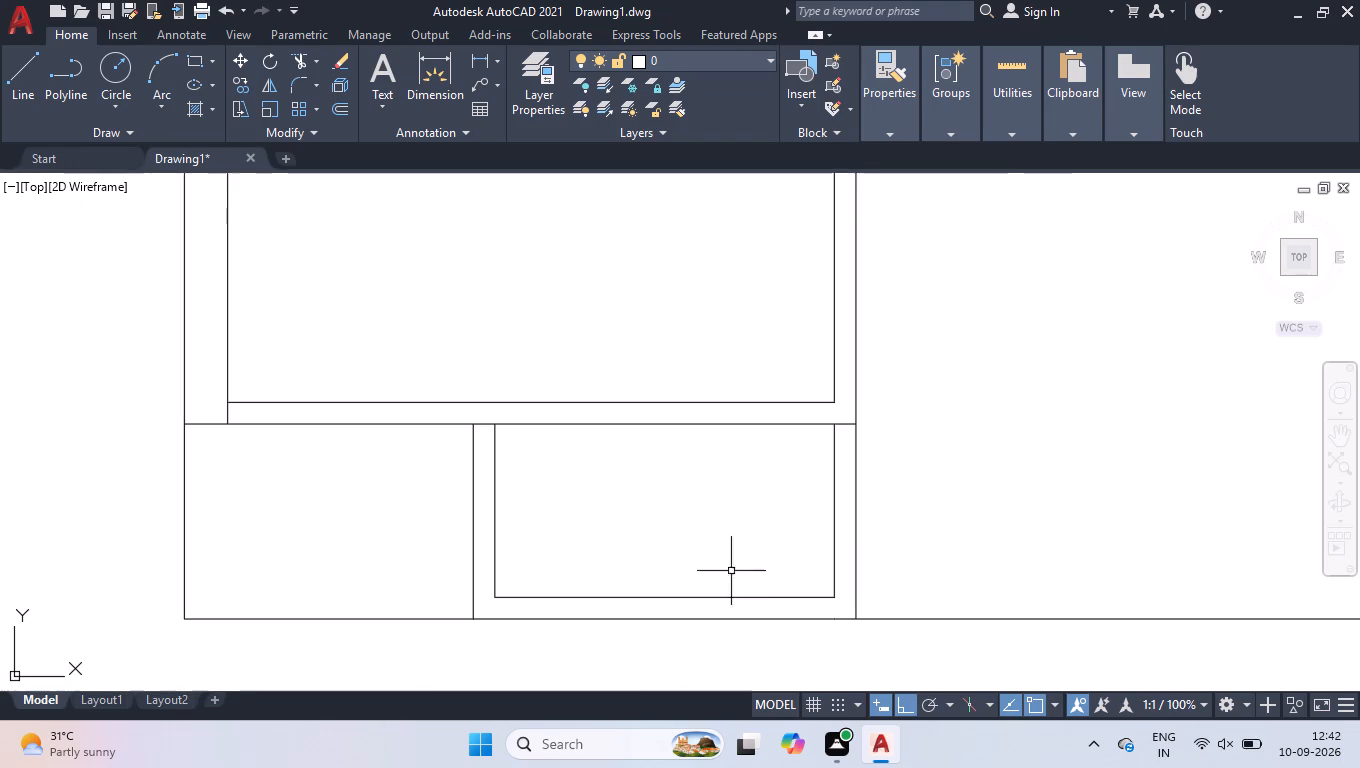
{"action": "scroll", "coordinate": [719, 617], "scroll_direction": "down", "scroll_amount": 5}
{"action": "scroll", "coordinate": [722, 613], "scroll_direction": "up", "scroll_amount": 1}
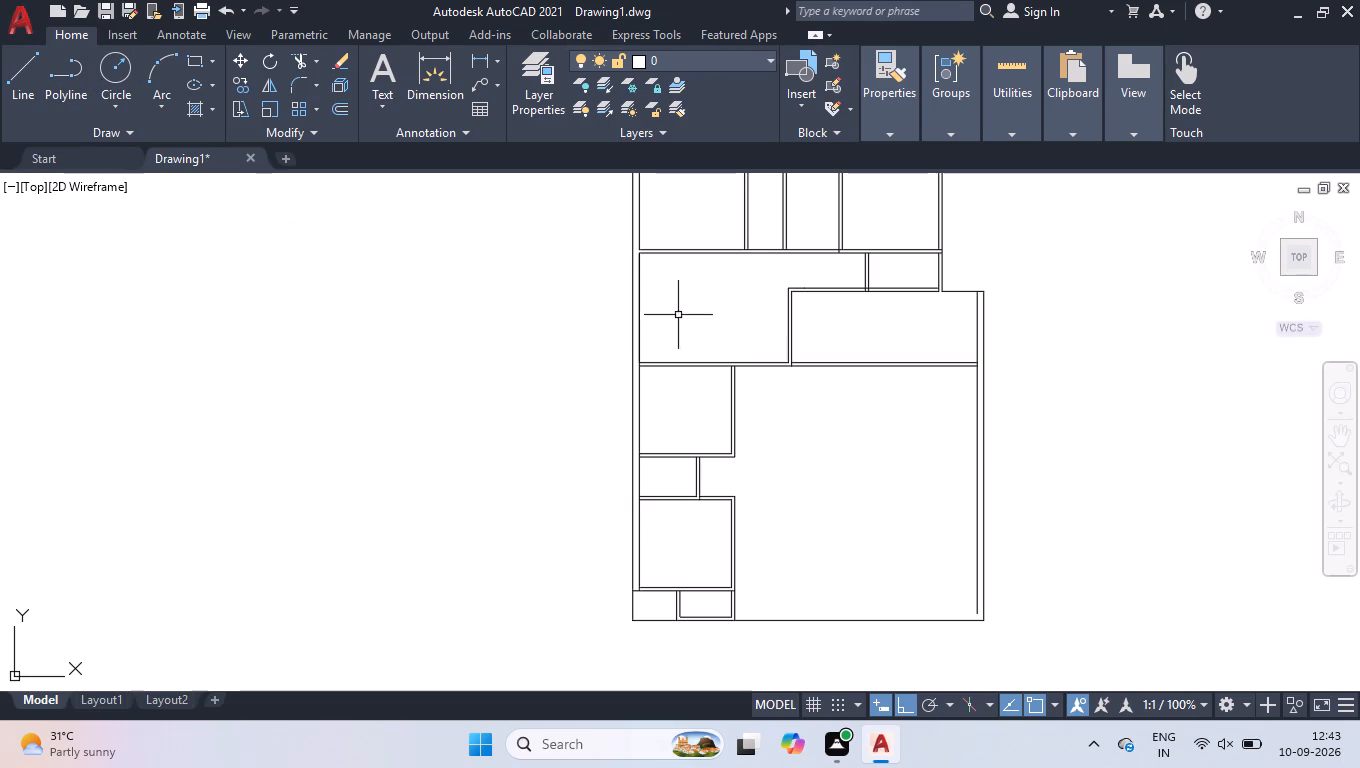
{"action": "scroll", "coordinate": [823, 391], "scroll_direction": "up", "scroll_amount": 3}
{"action": "type", "text": "off"}
{"action": "key", "text": "Return"}
{"action": "type", "text": "8'"}
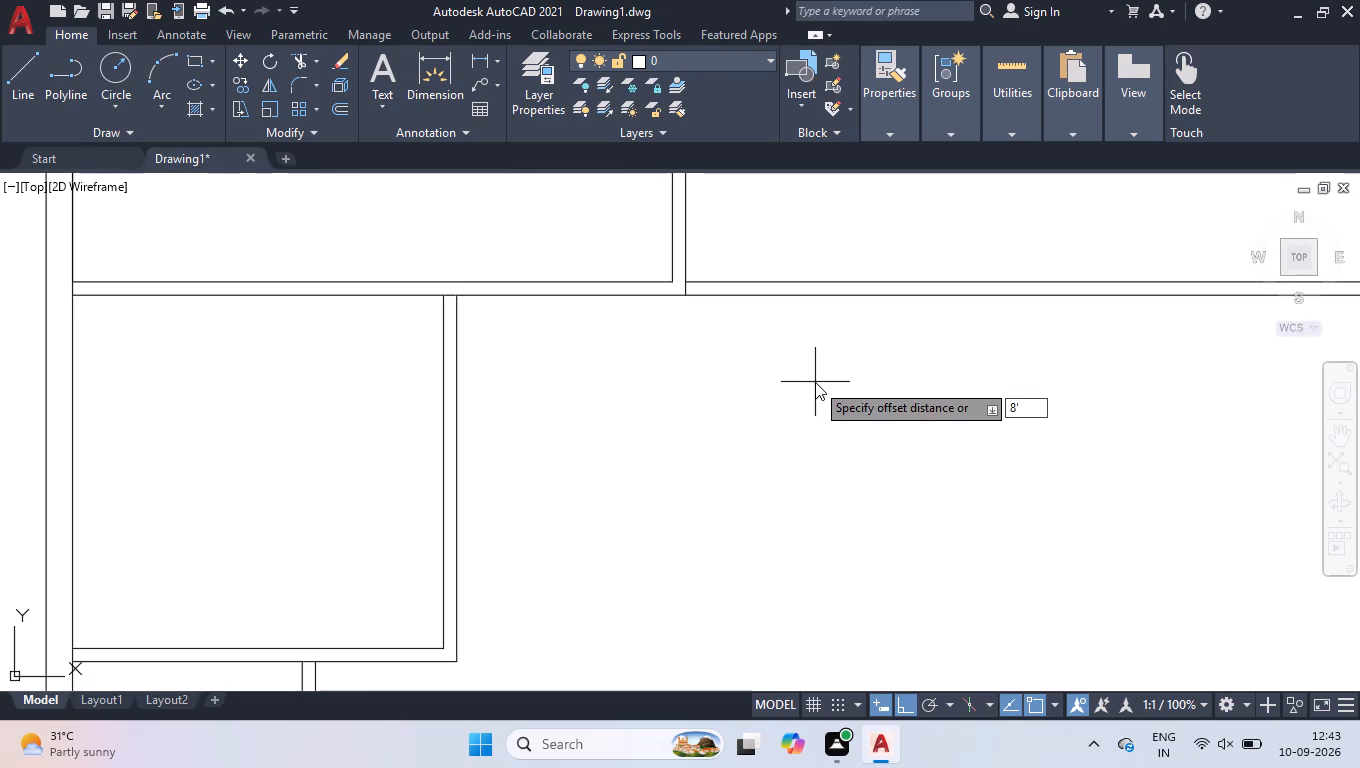
{"action": "key", "text": "Return"}
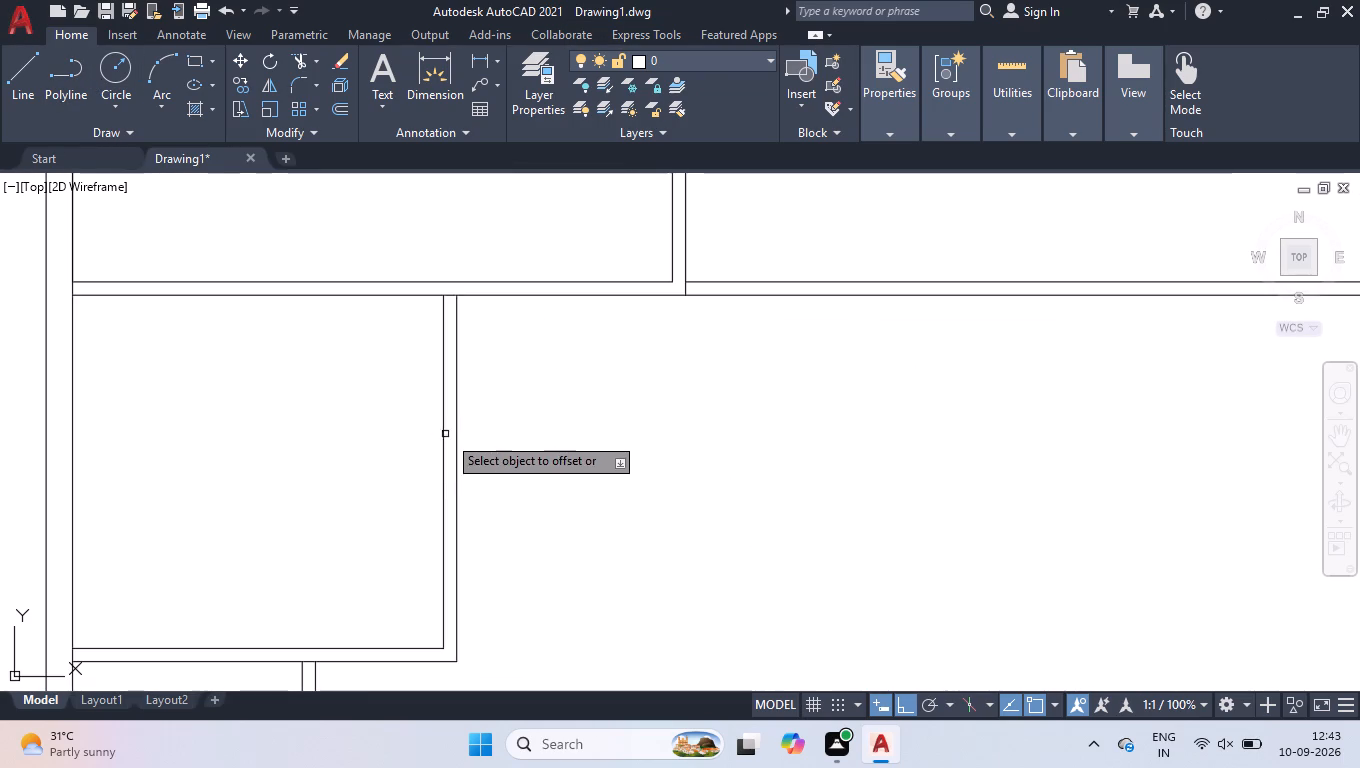
{"action": "left_click", "coordinate": [456, 442]}
{"action": "left_click", "coordinate": [778, 457]}
{"action": "scroll", "coordinate": [761, 374], "scroll_direction": "down", "scroll_amount": 2}
{"action": "left_click", "coordinate": [751, 414]}
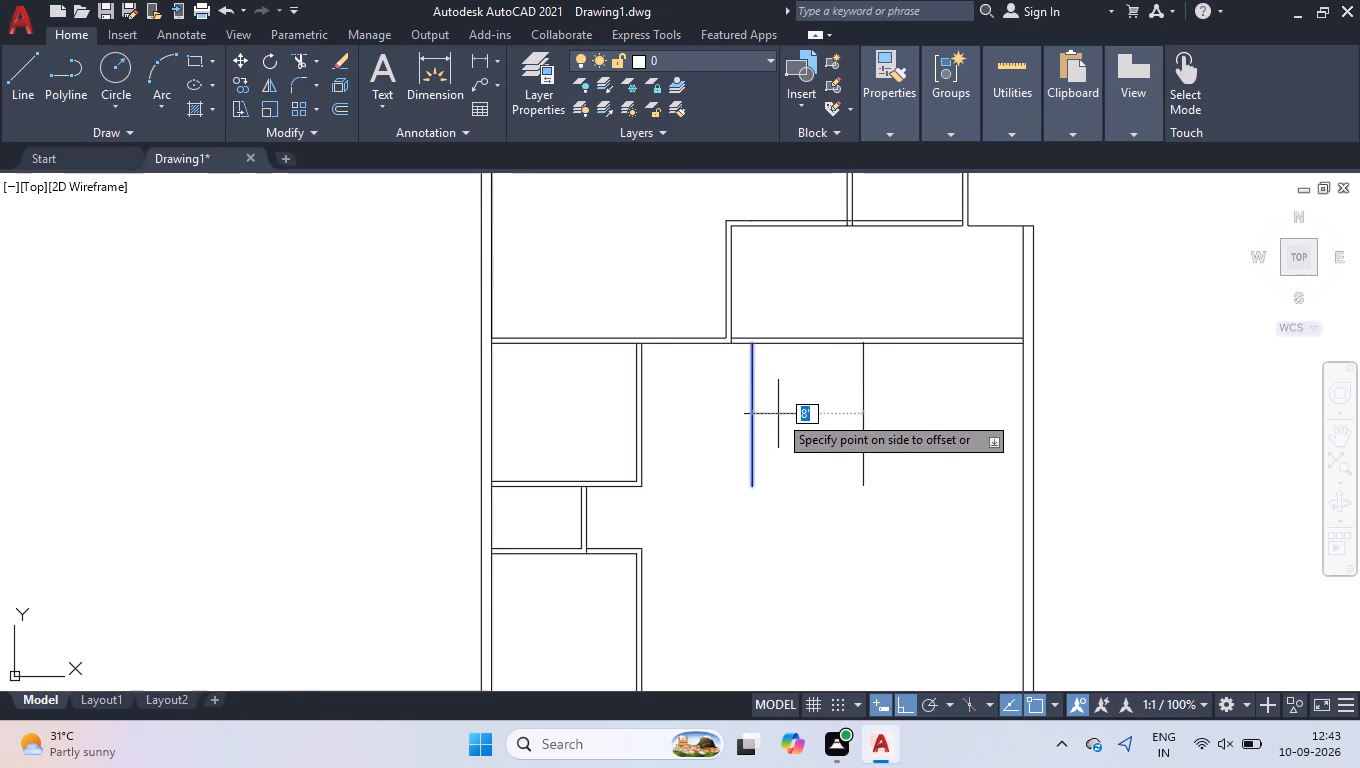
{"action": "type", "text": "4.5"}
{"action": "key", "text": "Return"}
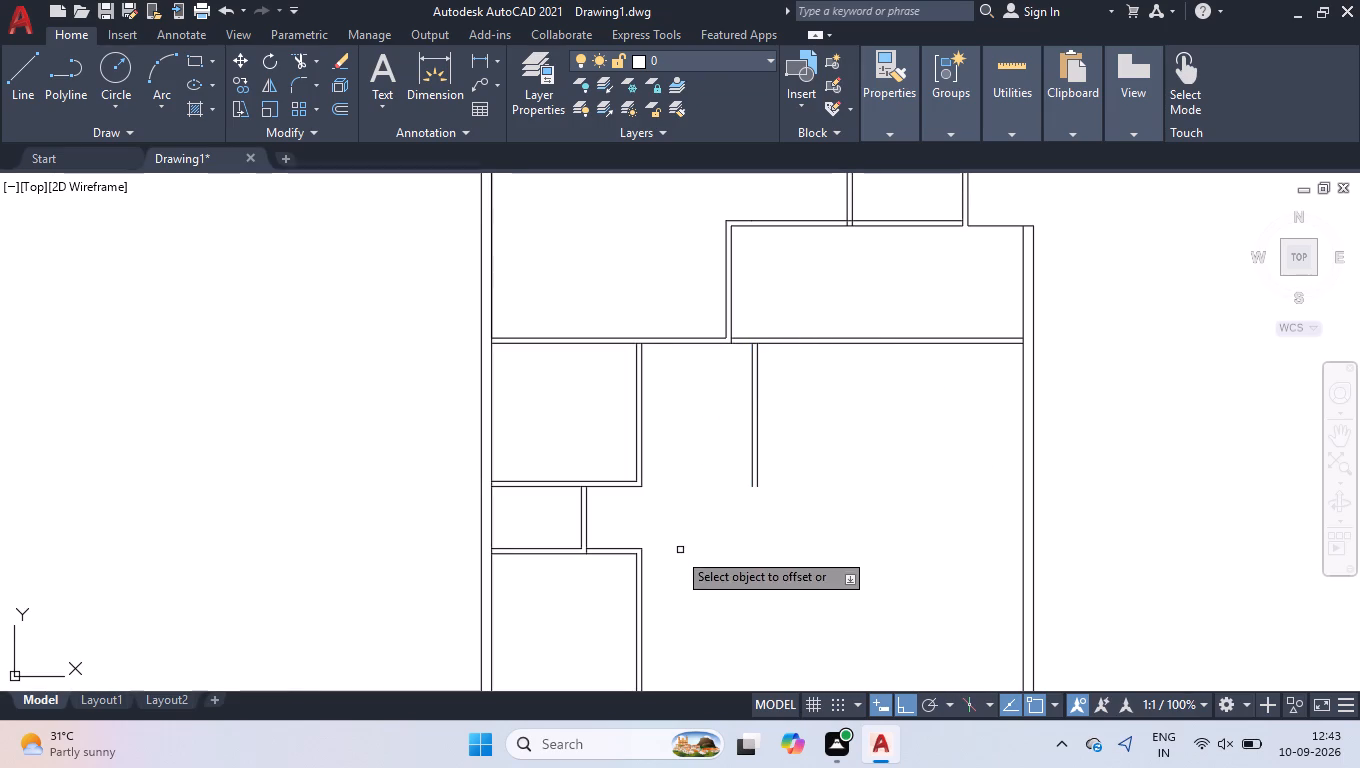
Offset the lower-left room's outer right line 8' to the right, and offset that copy 4.5" further right.
{"action": "left_click", "coordinate": [642, 594]}
{"action": "left_click", "coordinate": [864, 594]}
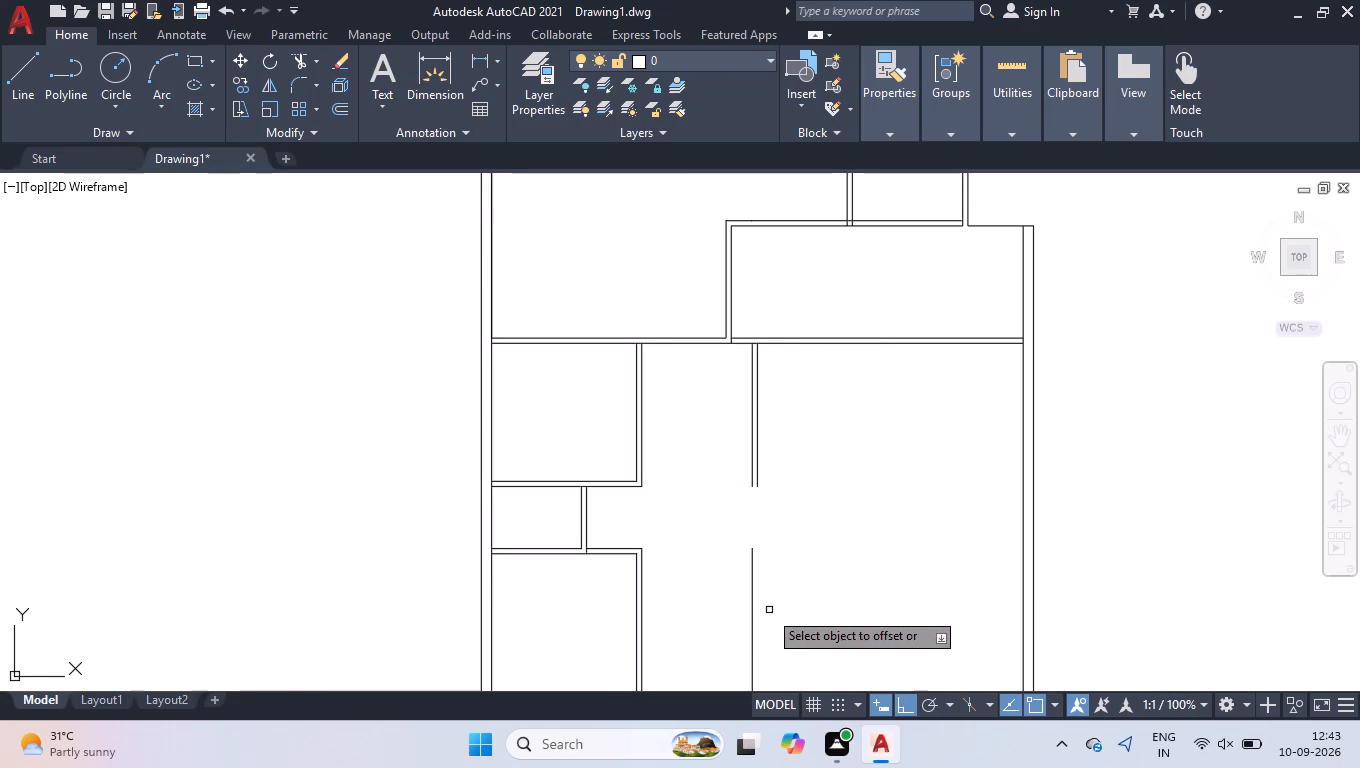
{"action": "left_click", "coordinate": [752, 602]}
{"action": "type", "text": "4.5"}
{"action": "key", "text": "Return"}
{"action": "key", "text": "Return"}
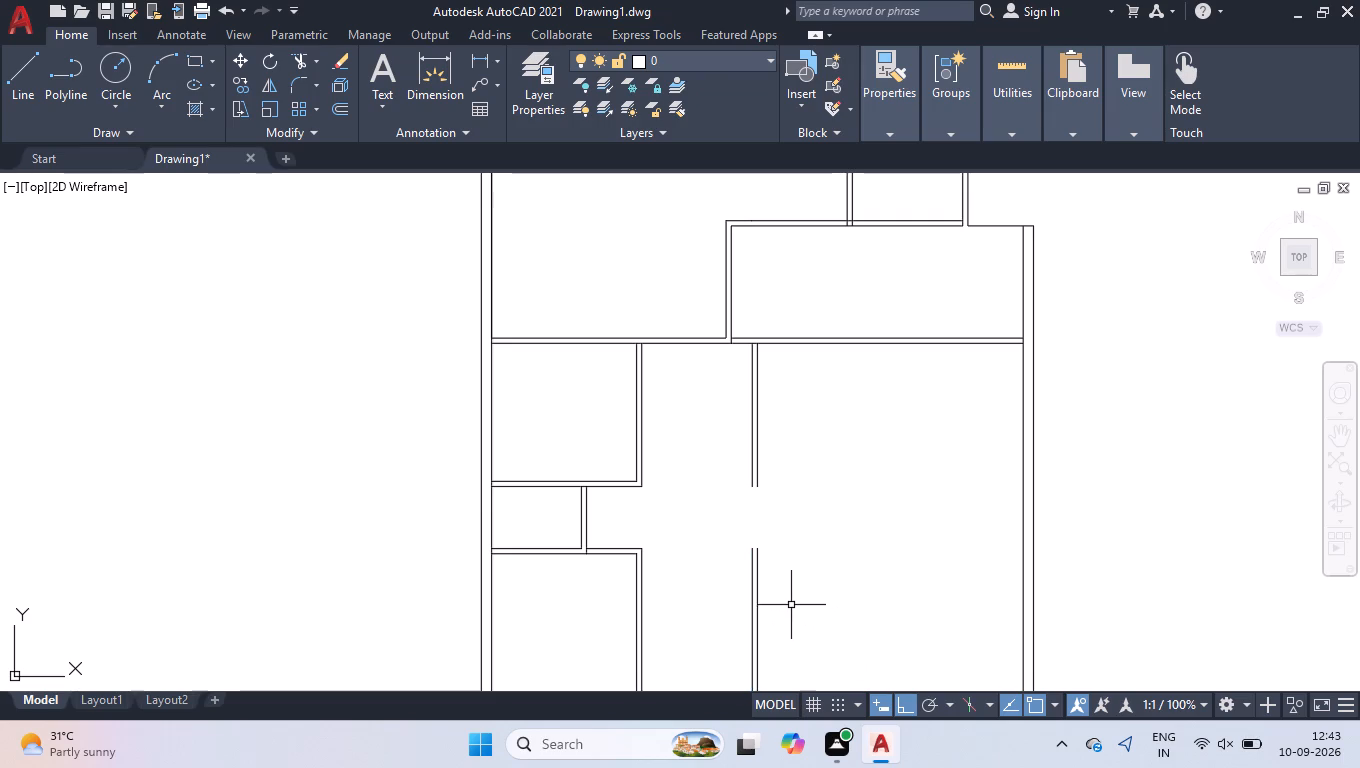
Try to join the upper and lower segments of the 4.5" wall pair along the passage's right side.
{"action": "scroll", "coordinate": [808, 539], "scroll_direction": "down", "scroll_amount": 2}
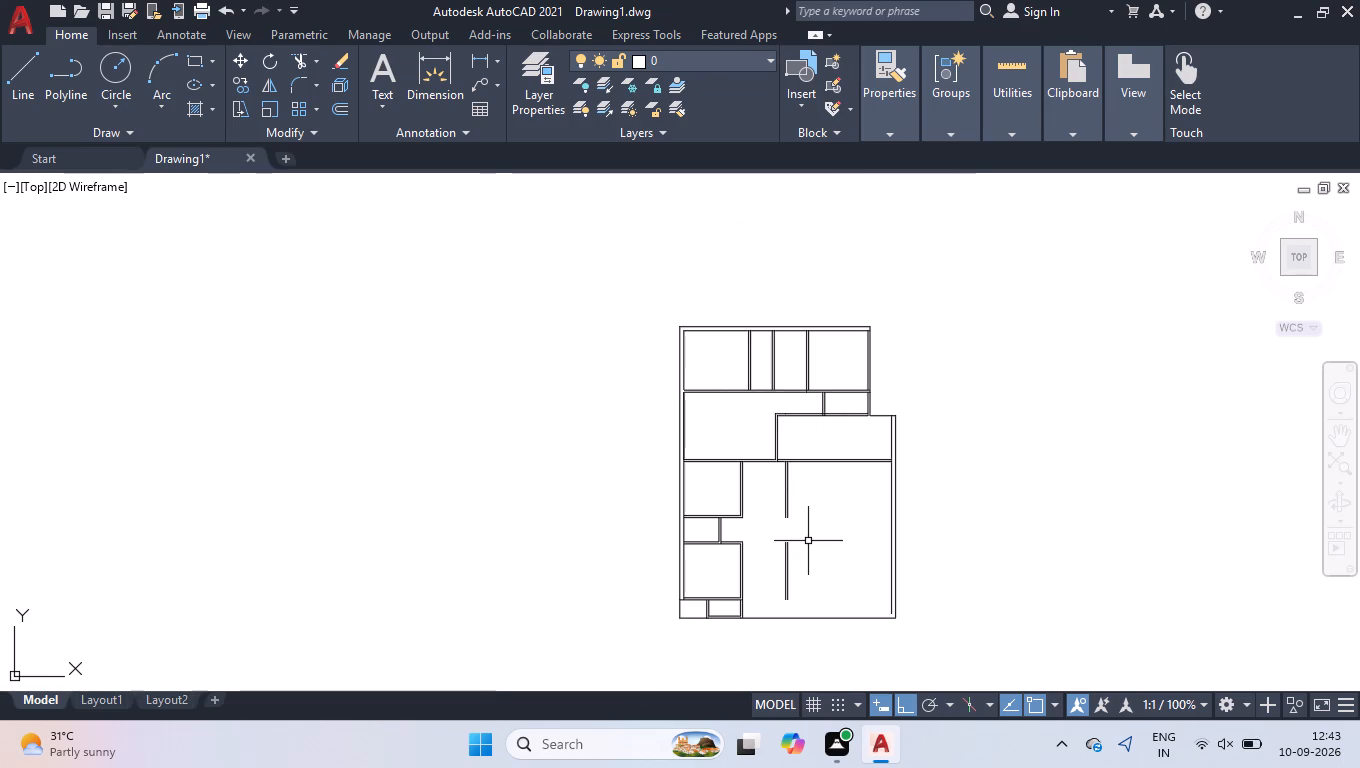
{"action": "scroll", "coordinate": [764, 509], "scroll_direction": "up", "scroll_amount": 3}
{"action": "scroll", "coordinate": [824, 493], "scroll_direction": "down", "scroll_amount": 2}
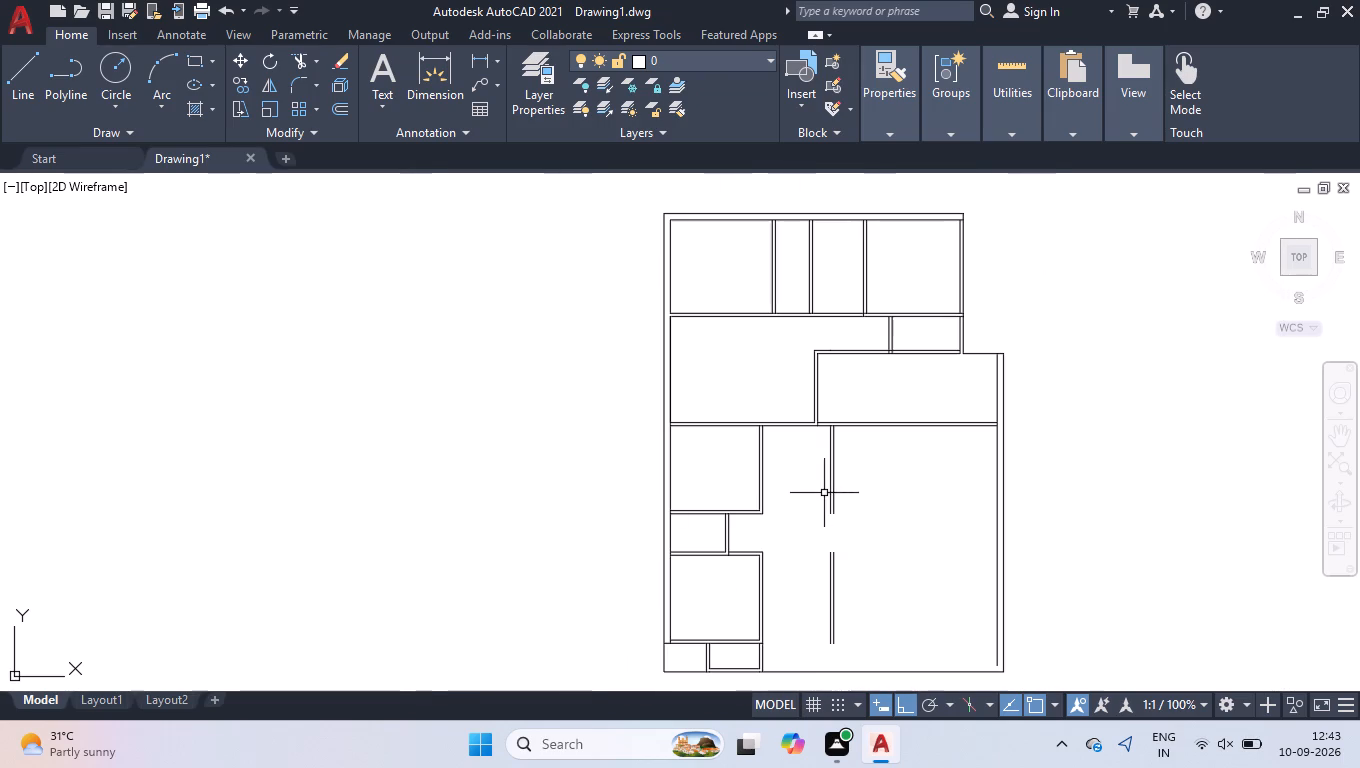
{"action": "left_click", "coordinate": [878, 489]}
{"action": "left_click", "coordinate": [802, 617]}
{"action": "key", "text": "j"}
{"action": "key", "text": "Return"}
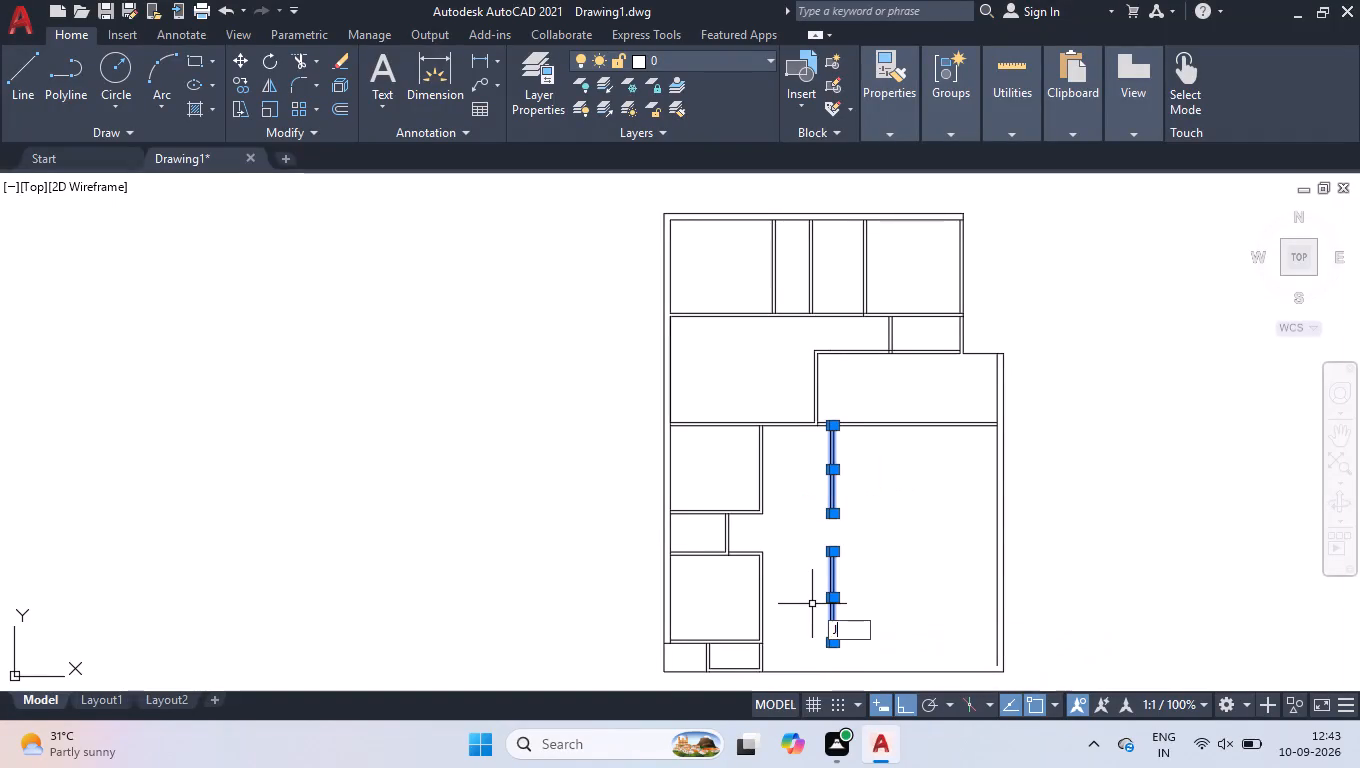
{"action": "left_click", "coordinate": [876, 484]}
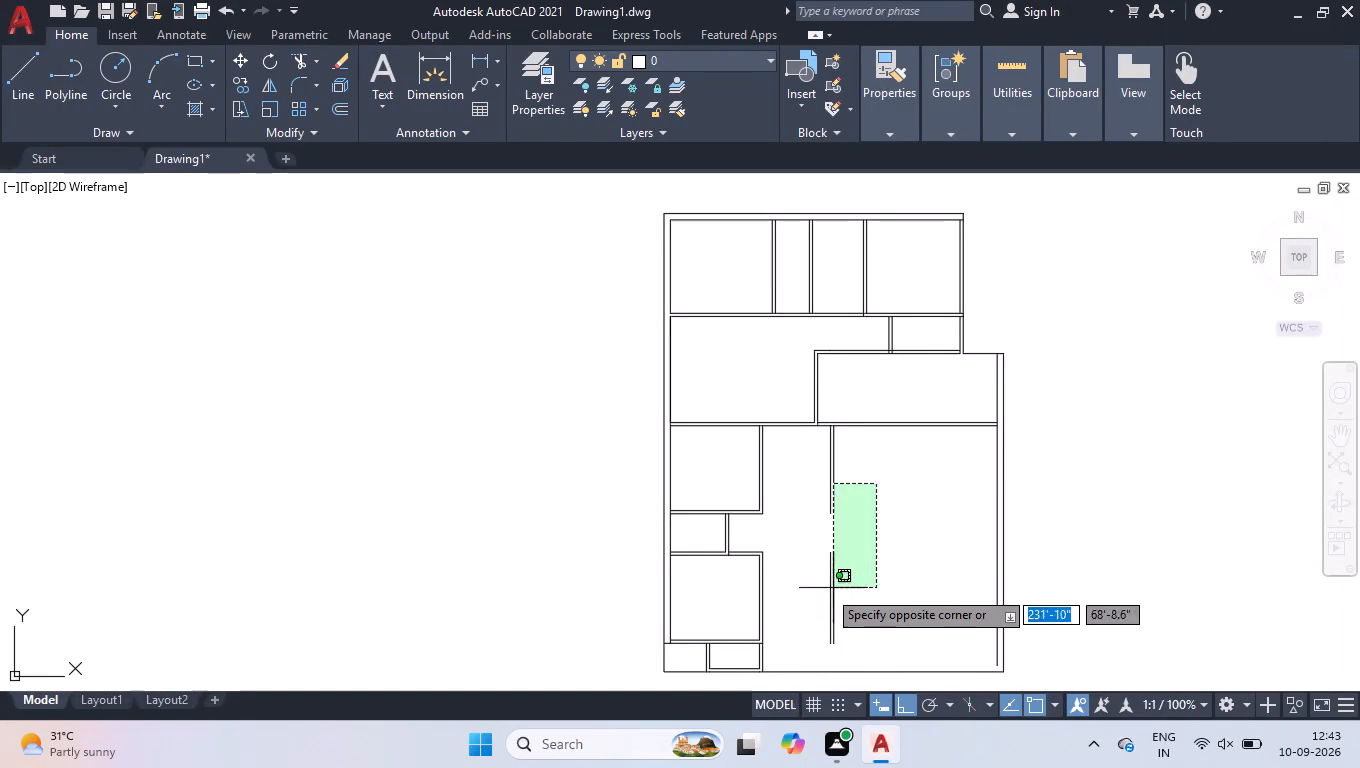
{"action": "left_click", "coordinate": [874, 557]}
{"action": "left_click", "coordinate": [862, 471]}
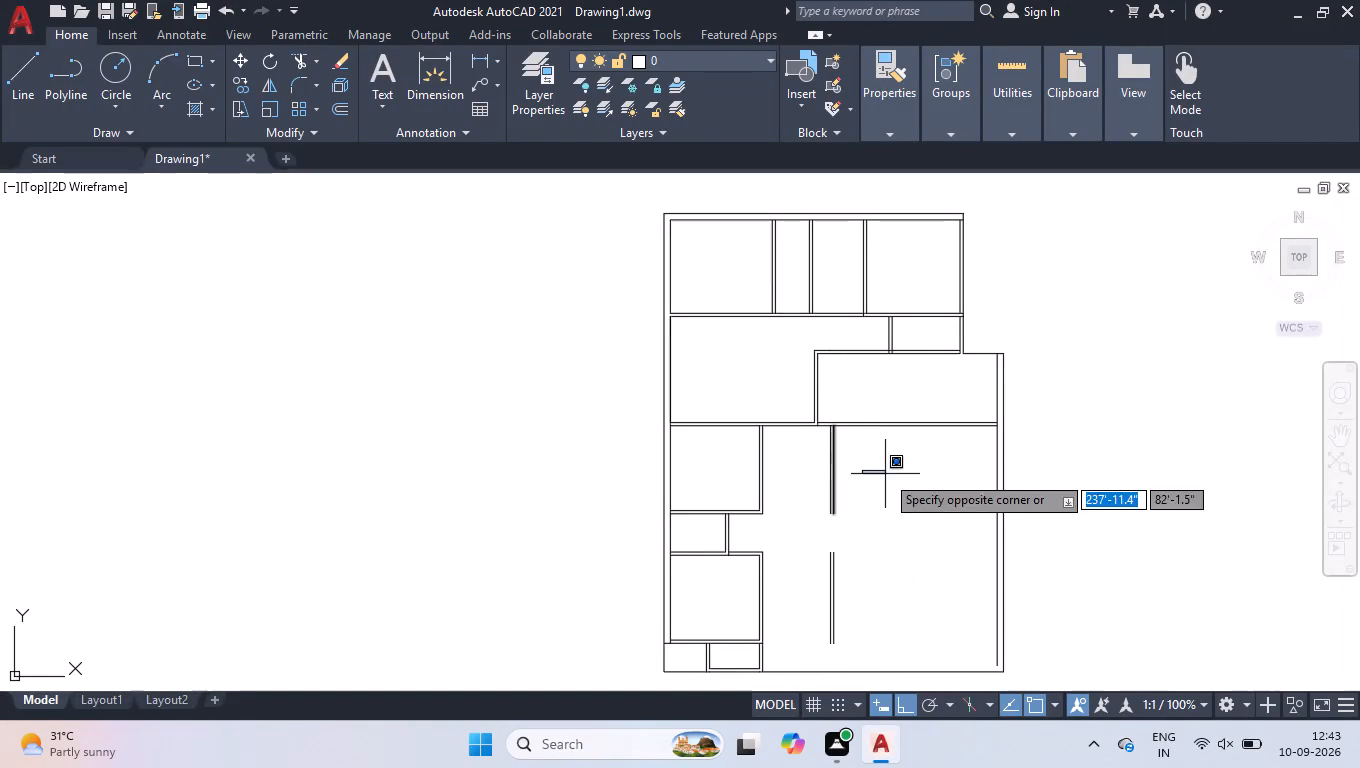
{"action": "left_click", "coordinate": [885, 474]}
Extend the passage's upper-right pair of wall lines down to the plan's bottom outer line.
{"action": "type", "text": "ex"}
{"action": "key", "text": "Return"}
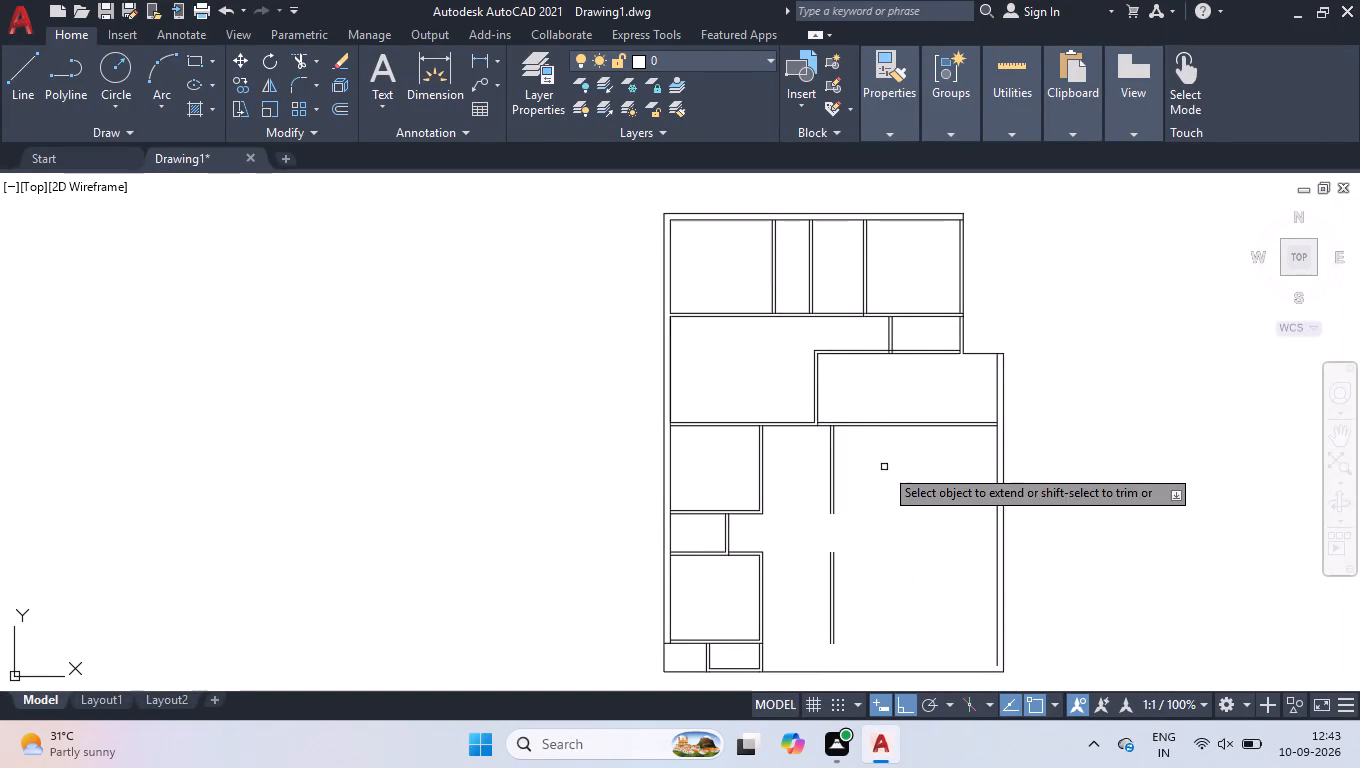
{"action": "left_click", "coordinate": [904, 465]}
{"action": "left_click", "coordinate": [811, 502]}
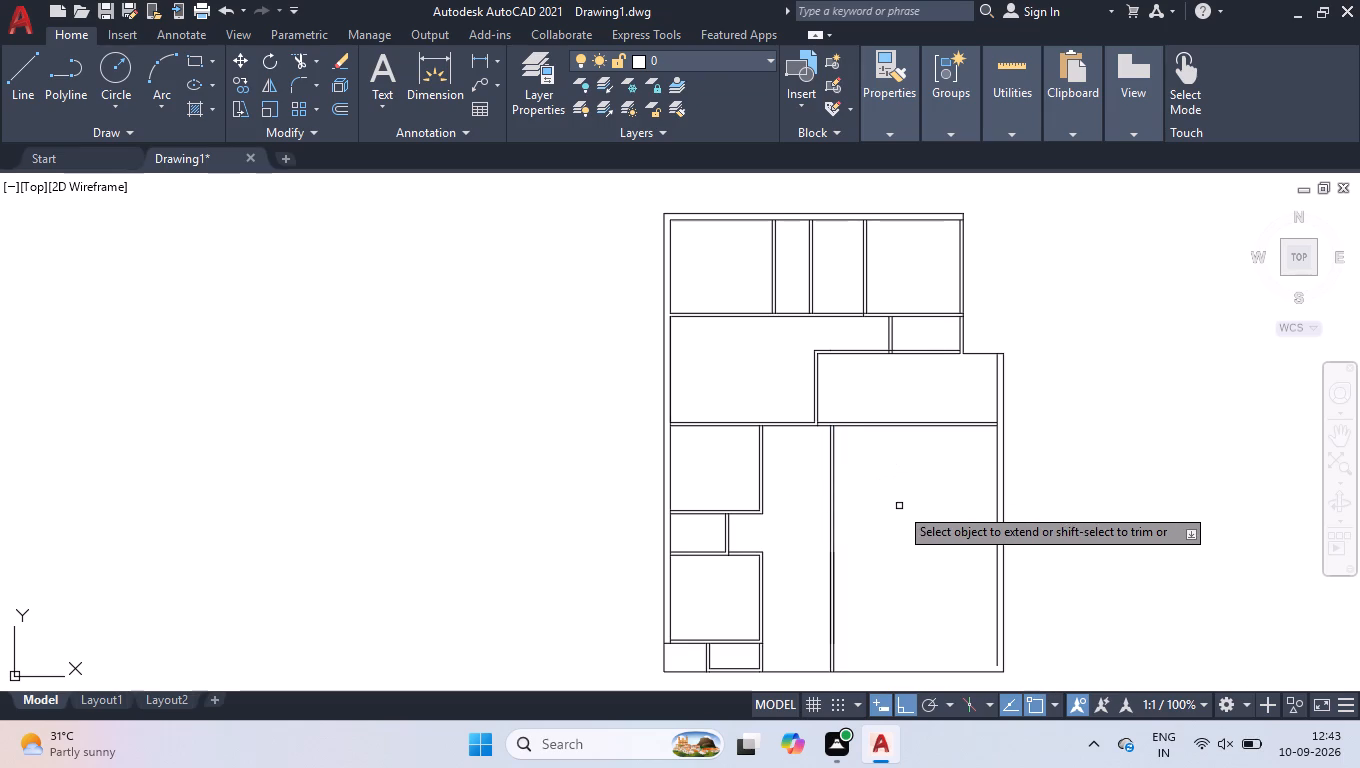
{"action": "key", "text": "space"}
Delete the two leftover lower segments overlapping the extended wall lines on the passage's right side.
{"action": "left_click", "coordinate": [831, 601]}
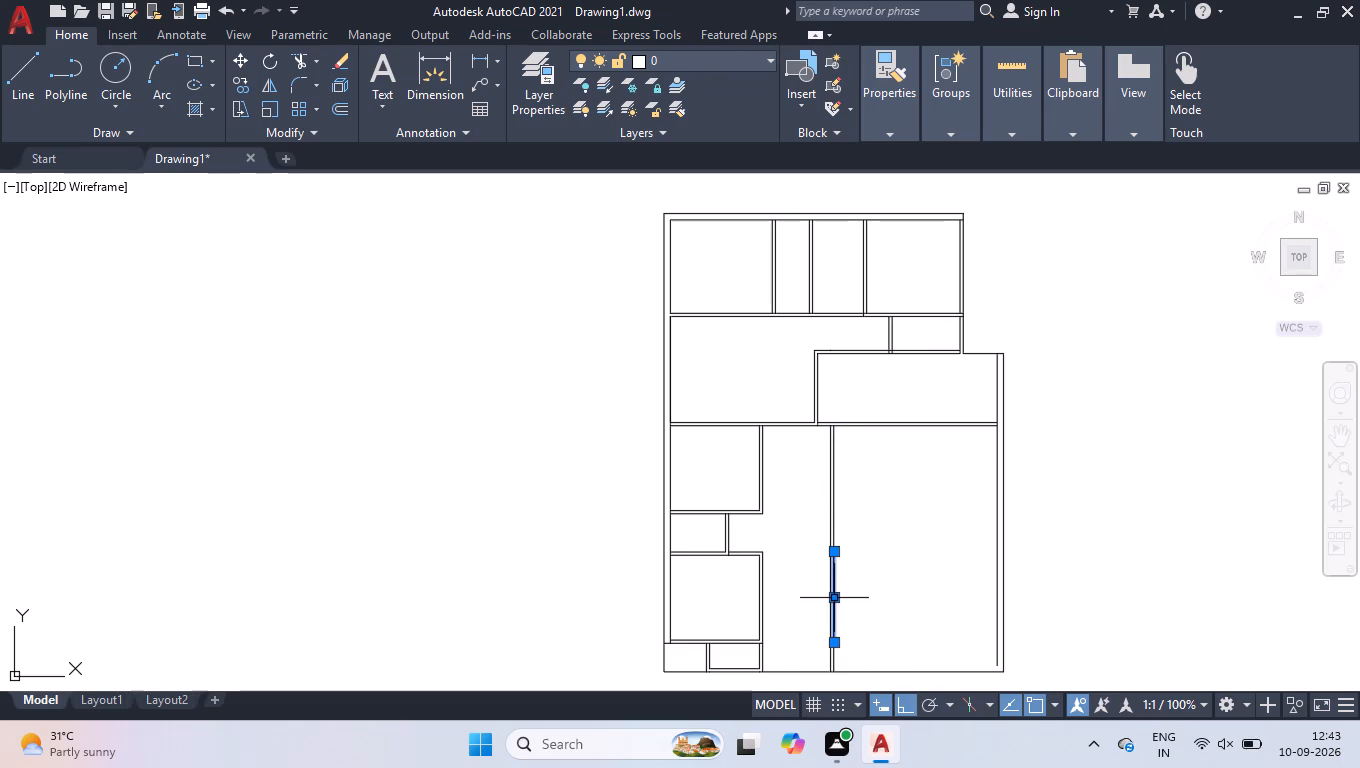
{"action": "left_click", "coordinate": [830, 590]}
{"action": "key", "text": "Delete"}
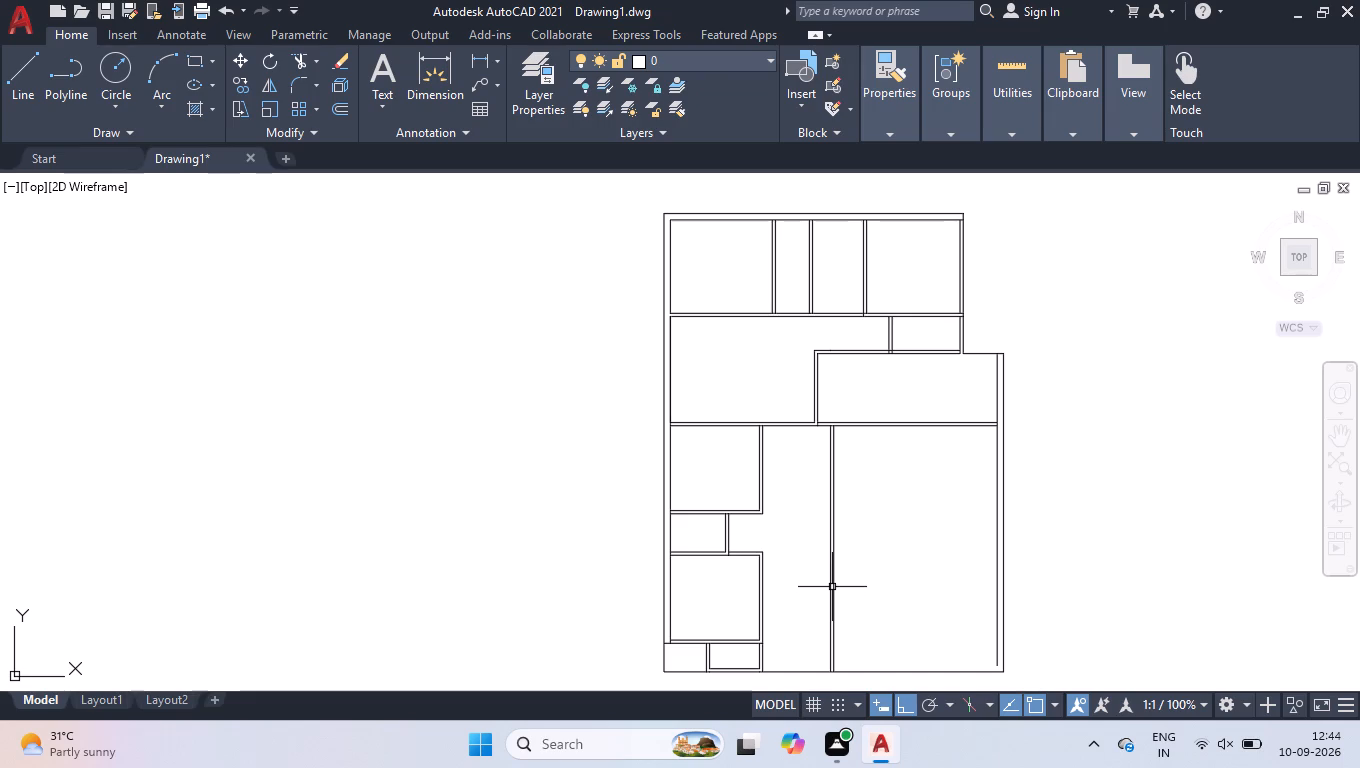
Trim the long horizontal wall's lower line where the passage's left and right walls meet it.
{"action": "scroll", "coordinate": [807, 443], "scroll_direction": "up", "scroll_amount": 3}
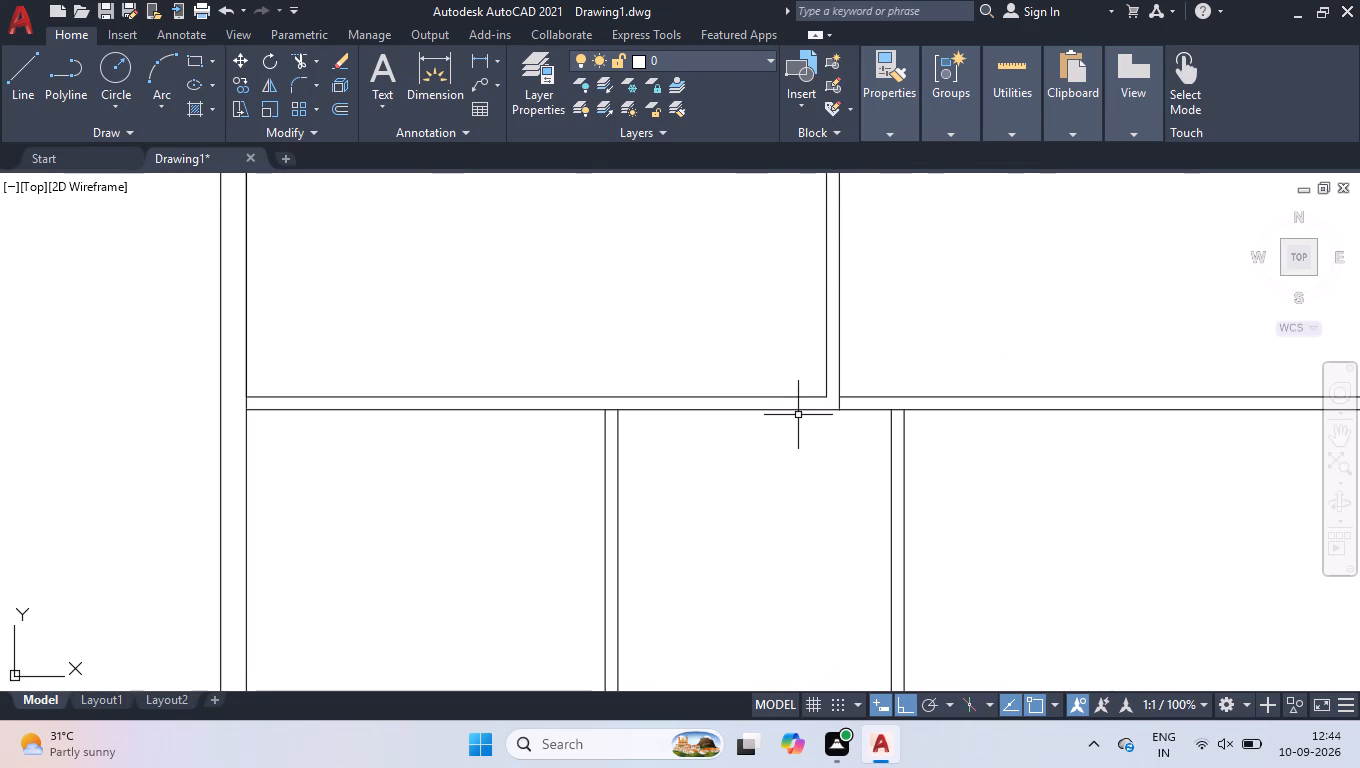
{"action": "key", "text": "b"}
{"action": "key", "text": "BackSpace"}
{"action": "type", "text": "tr"}
{"action": "key", "text": "Return"}
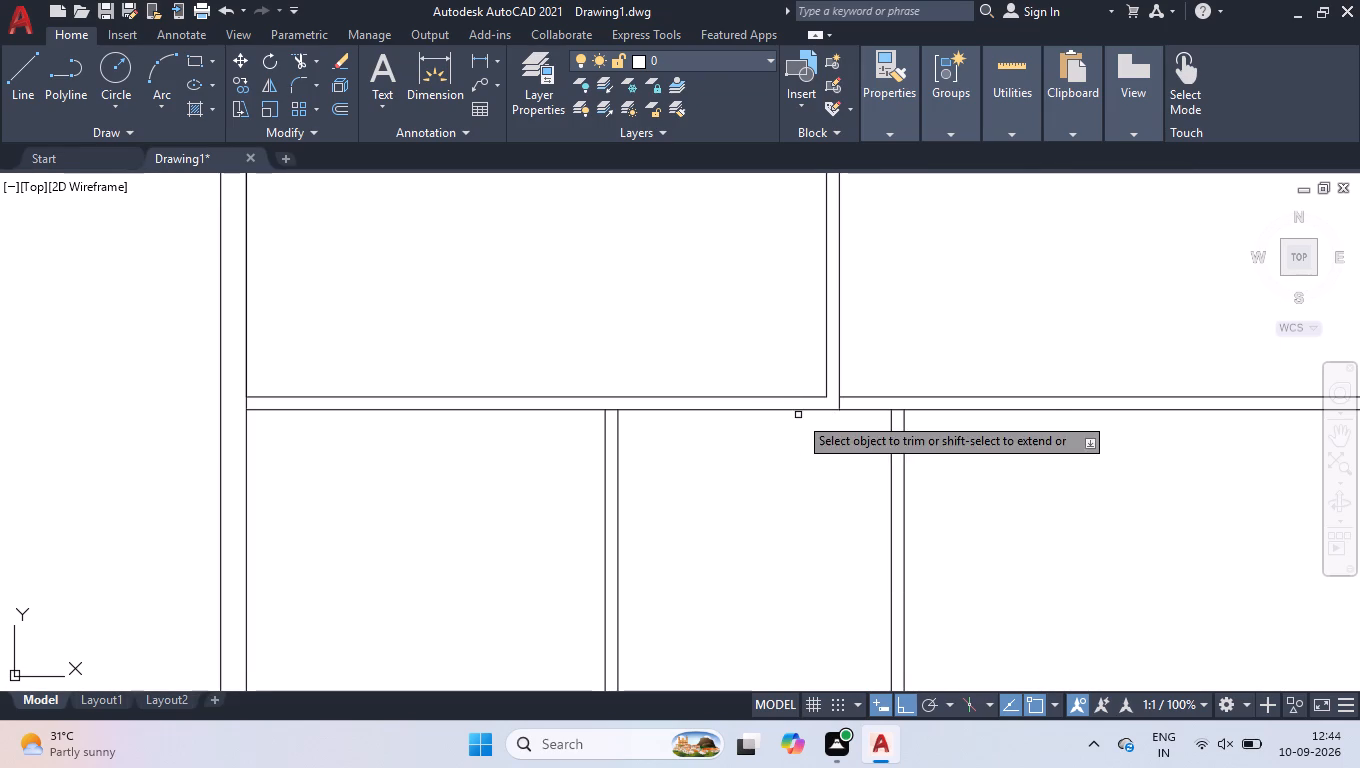
{"action": "left_click", "coordinate": [613, 412]}
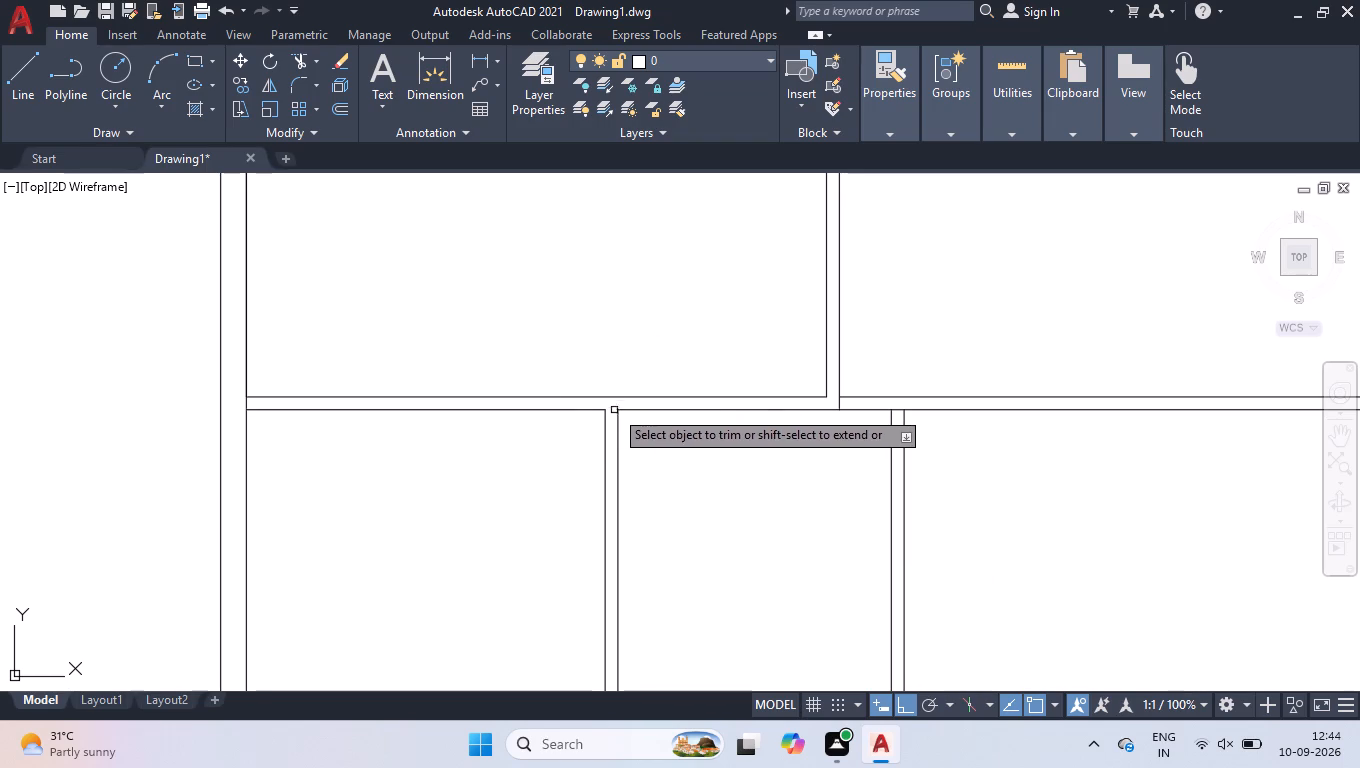
{"action": "left_click", "coordinate": [897, 410]}
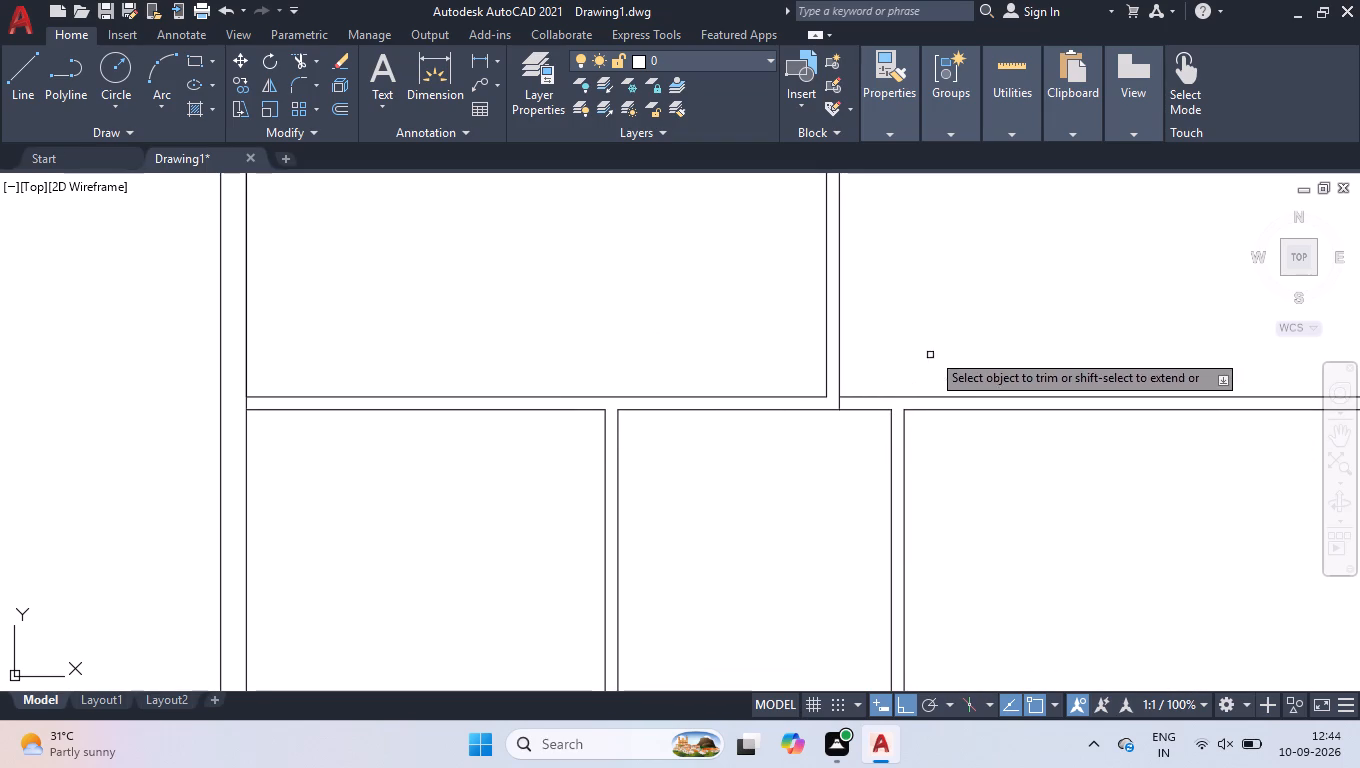
{"action": "key", "text": "space"}
Offset both segments of the horizontal wall's lower line within the passage 19'6" downward.
{"action": "type", "text": "off"}
{"action": "key", "text": "Return"}
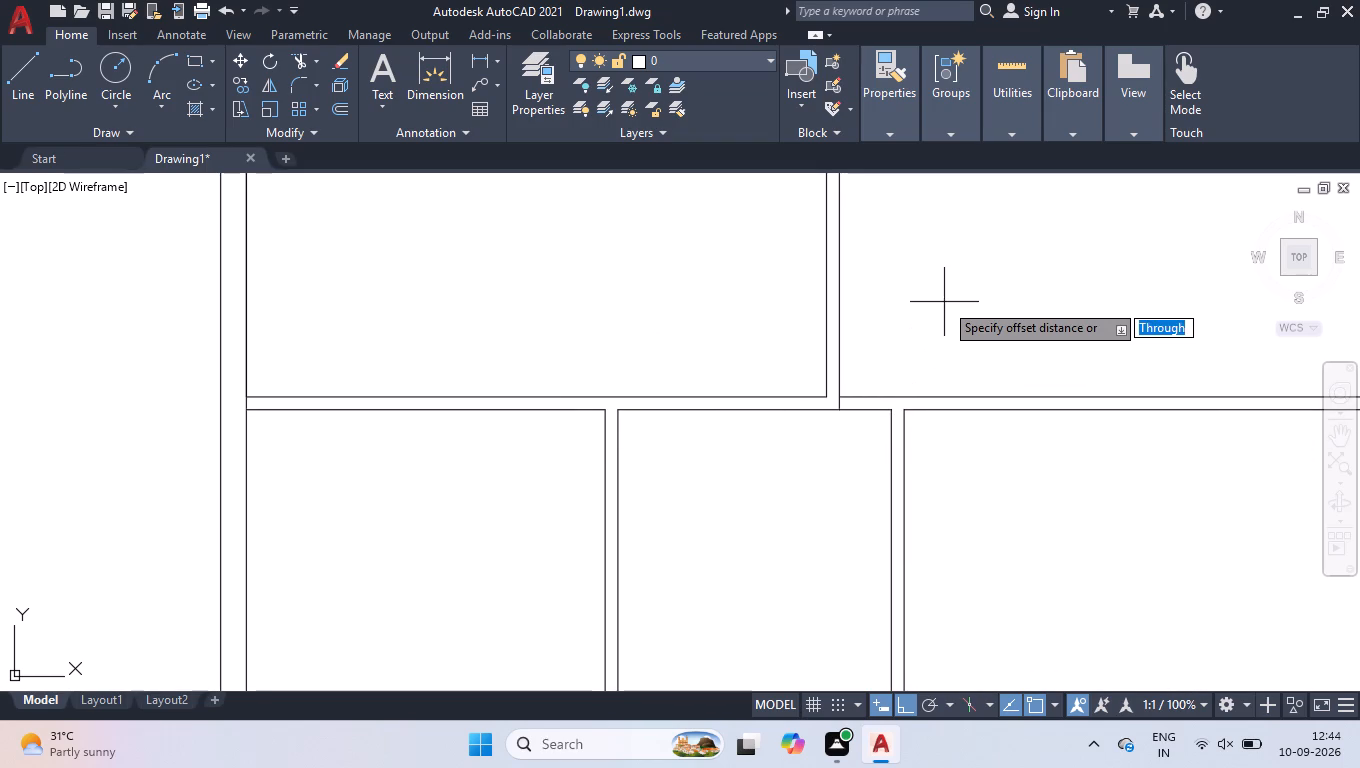
{"action": "type", "text": "19;"}
{"action": "key", "text": "BackSpace"}
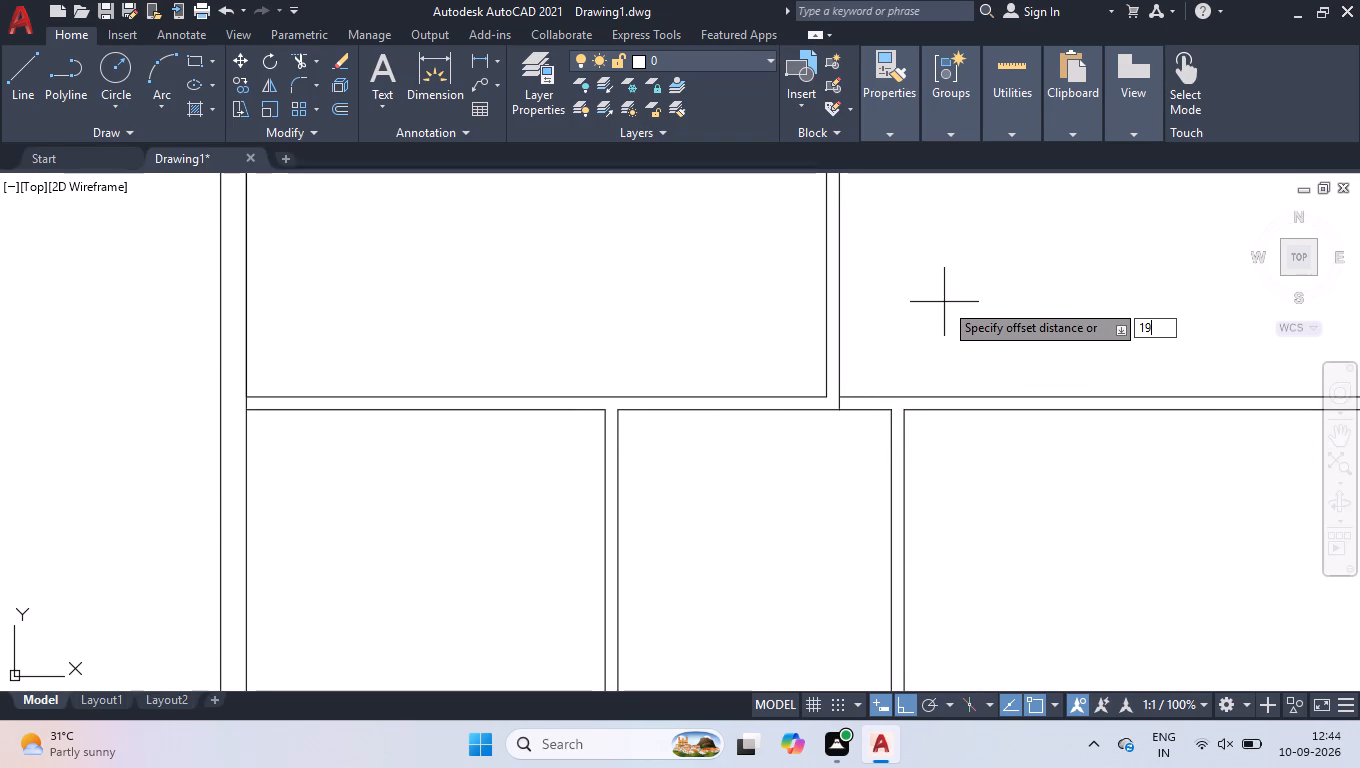
{"action": "type", "text": "'6"}
{"action": "key", "text": "Return"}
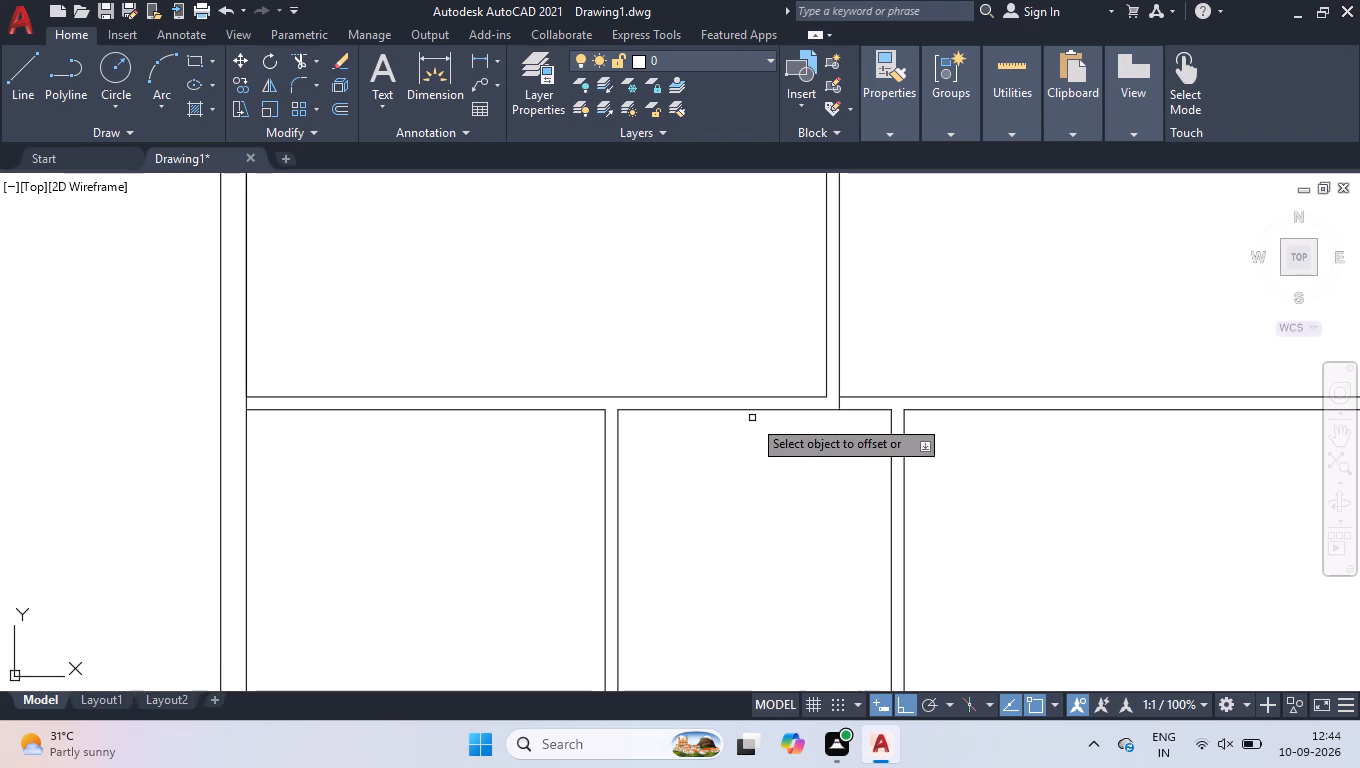
{"action": "left_click", "coordinate": [758, 410]}
{"action": "left_click", "coordinate": [779, 505]}
{"action": "left_click", "coordinate": [866, 411]}
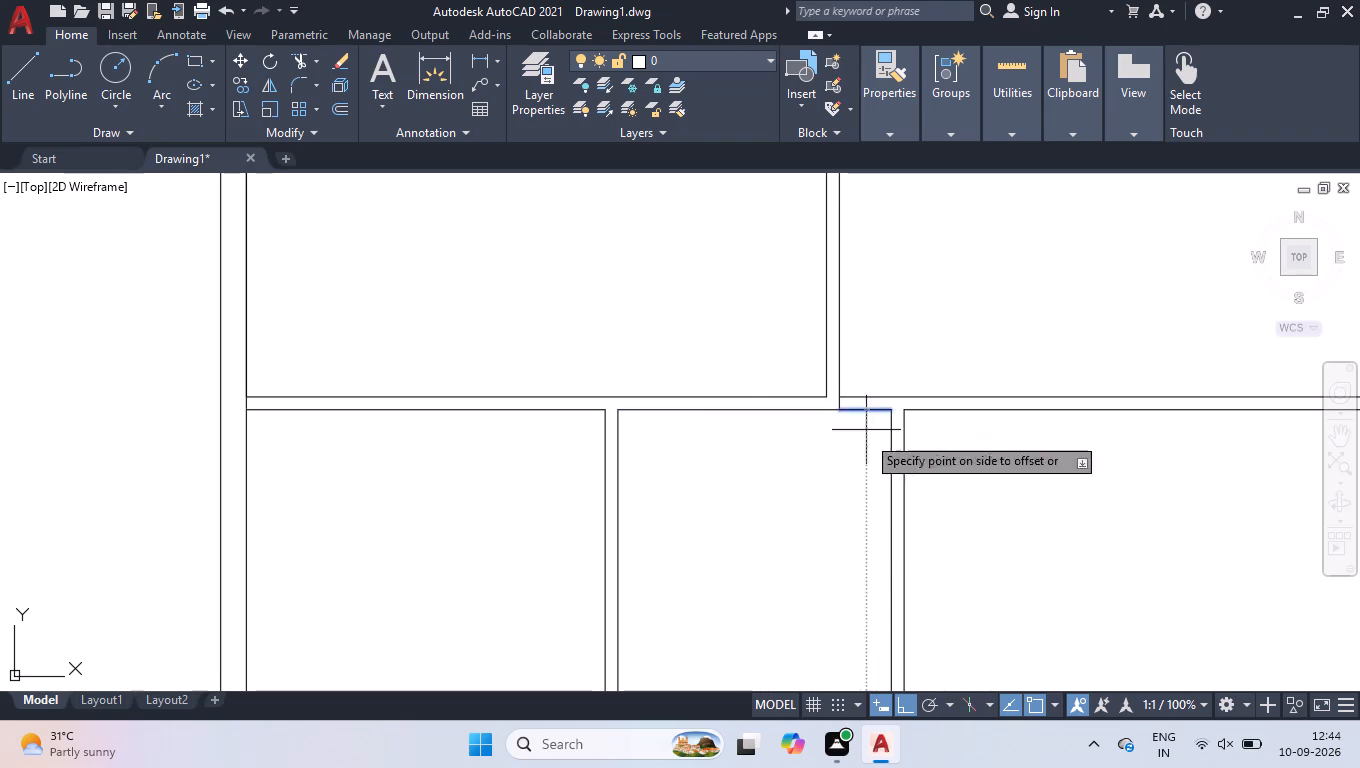
{"action": "left_click", "coordinate": [854, 518]}
Offset both segments of the new cross line in the passage 4.5" downward to form a cross wall.
{"action": "scroll", "coordinate": [859, 511], "scroll_direction": "down", "scroll_amount": 4}
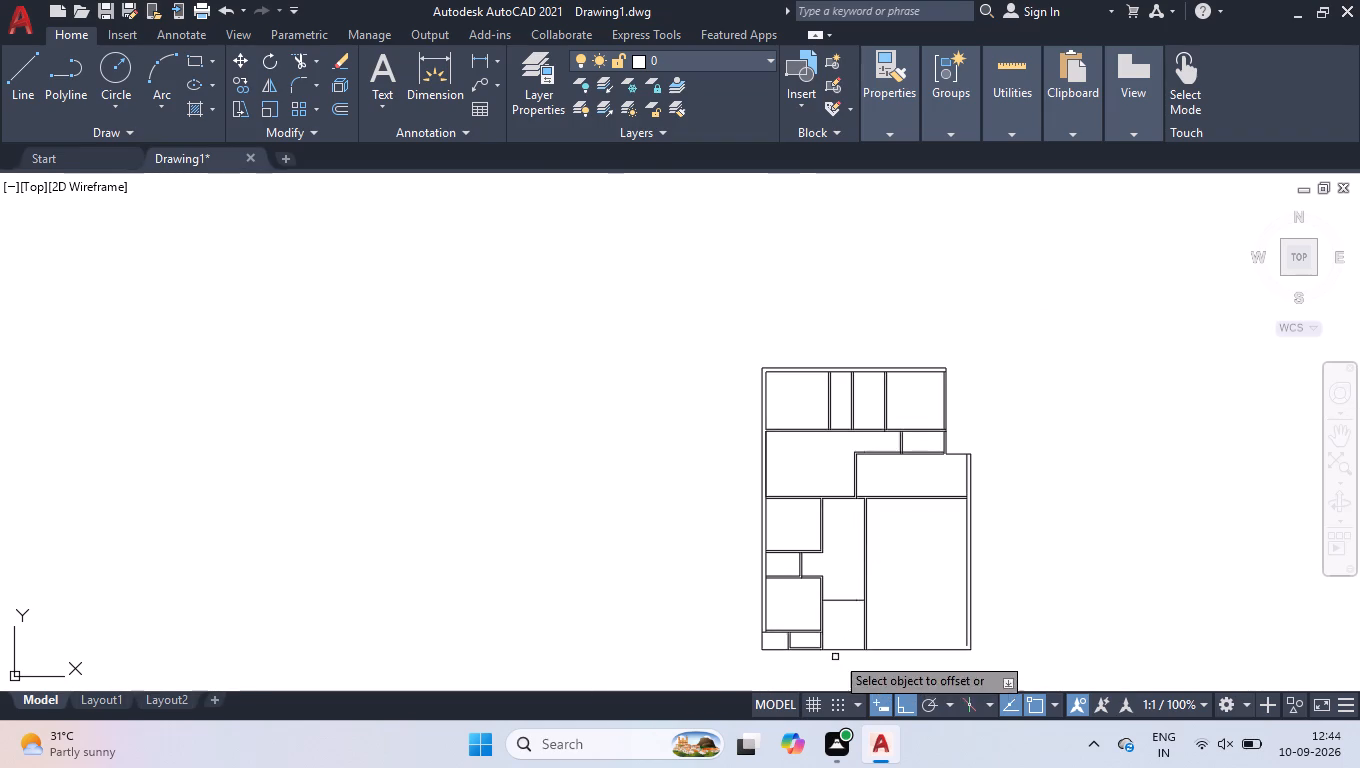
{"action": "scroll", "coordinate": [836, 655], "scroll_direction": "up", "scroll_amount": 4}
{"action": "left_click", "coordinate": [974, 299]}
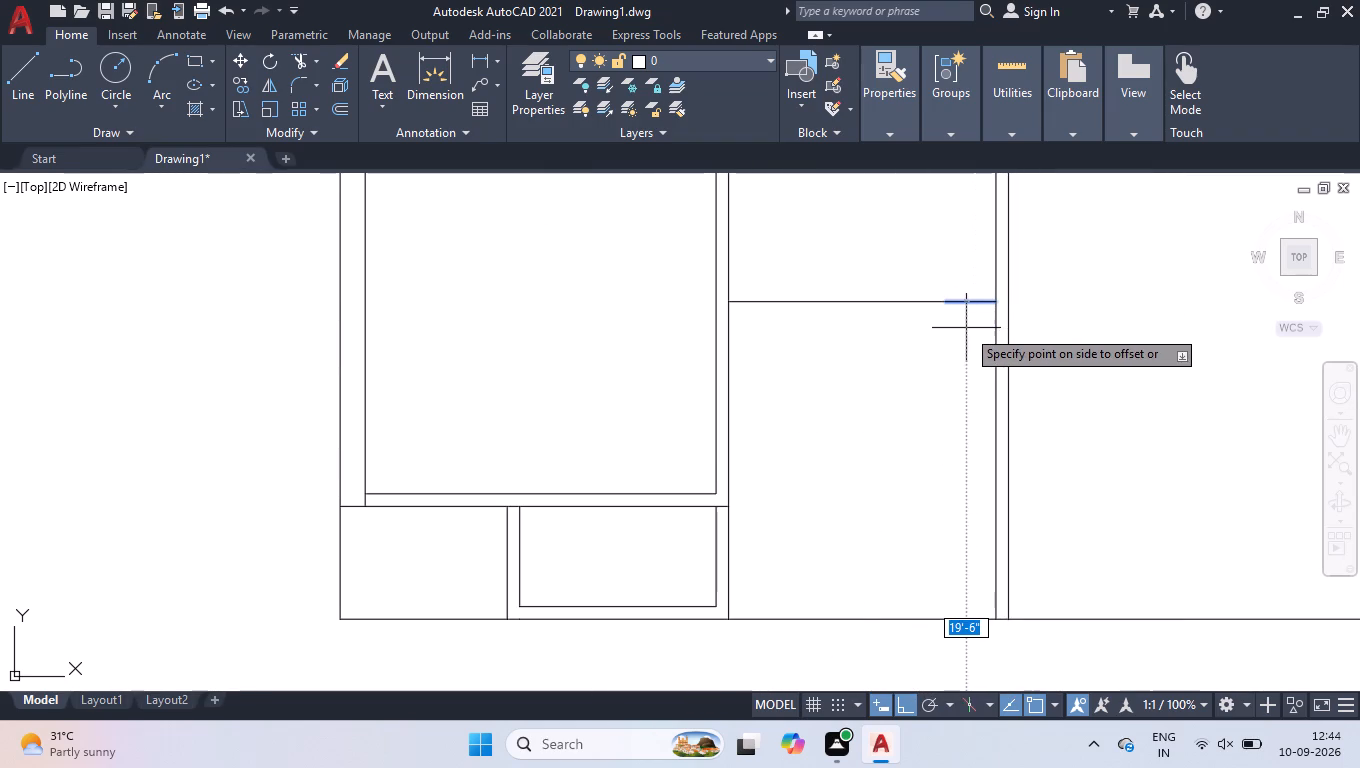
{"action": "type", "text": "4.5"}
{"action": "key", "text": "Return"}
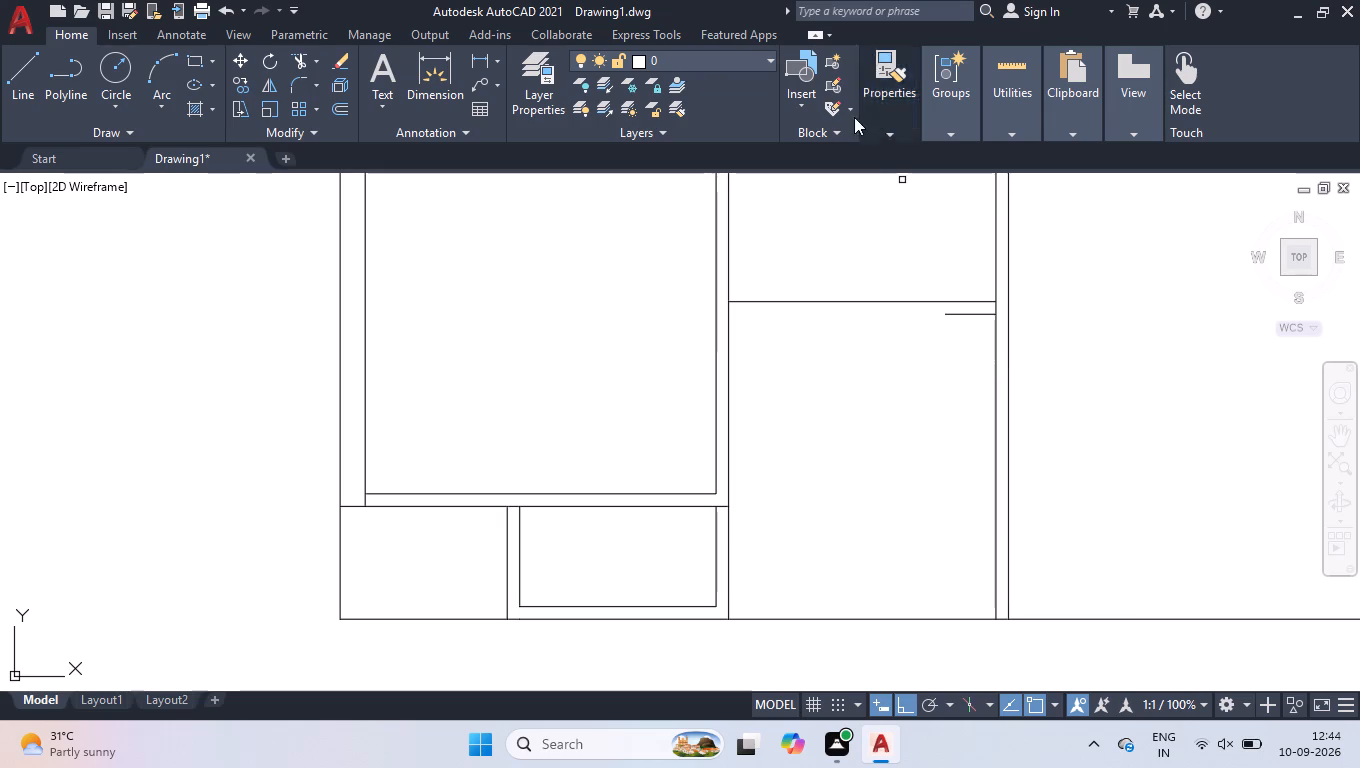
{"action": "left_click", "coordinate": [891, 301]}
{"action": "type", "text": "4.5"}
{"action": "key", "text": "Return"}
{"action": "key", "text": "Return"}
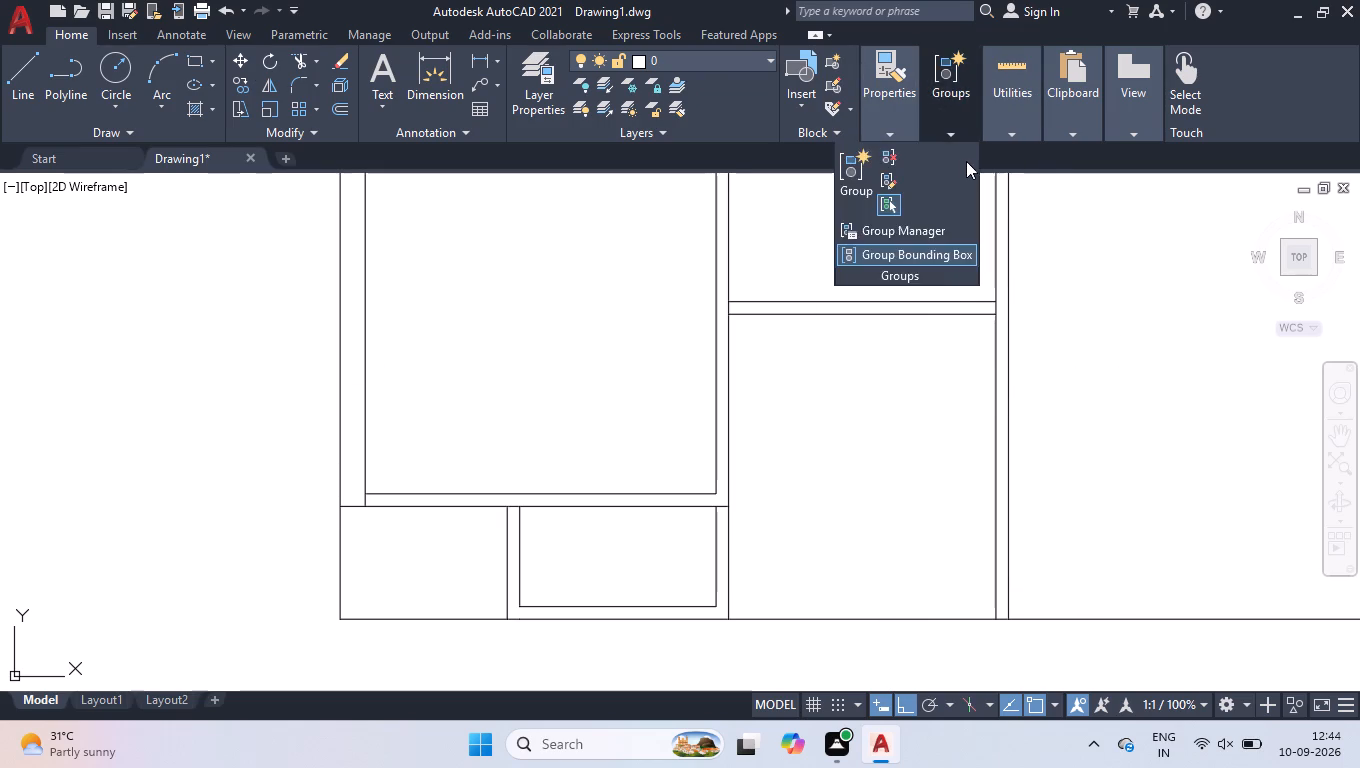
Measure the distances around the new cross wall in the passage.
{"action": "left_click", "coordinate": [983, 152]}
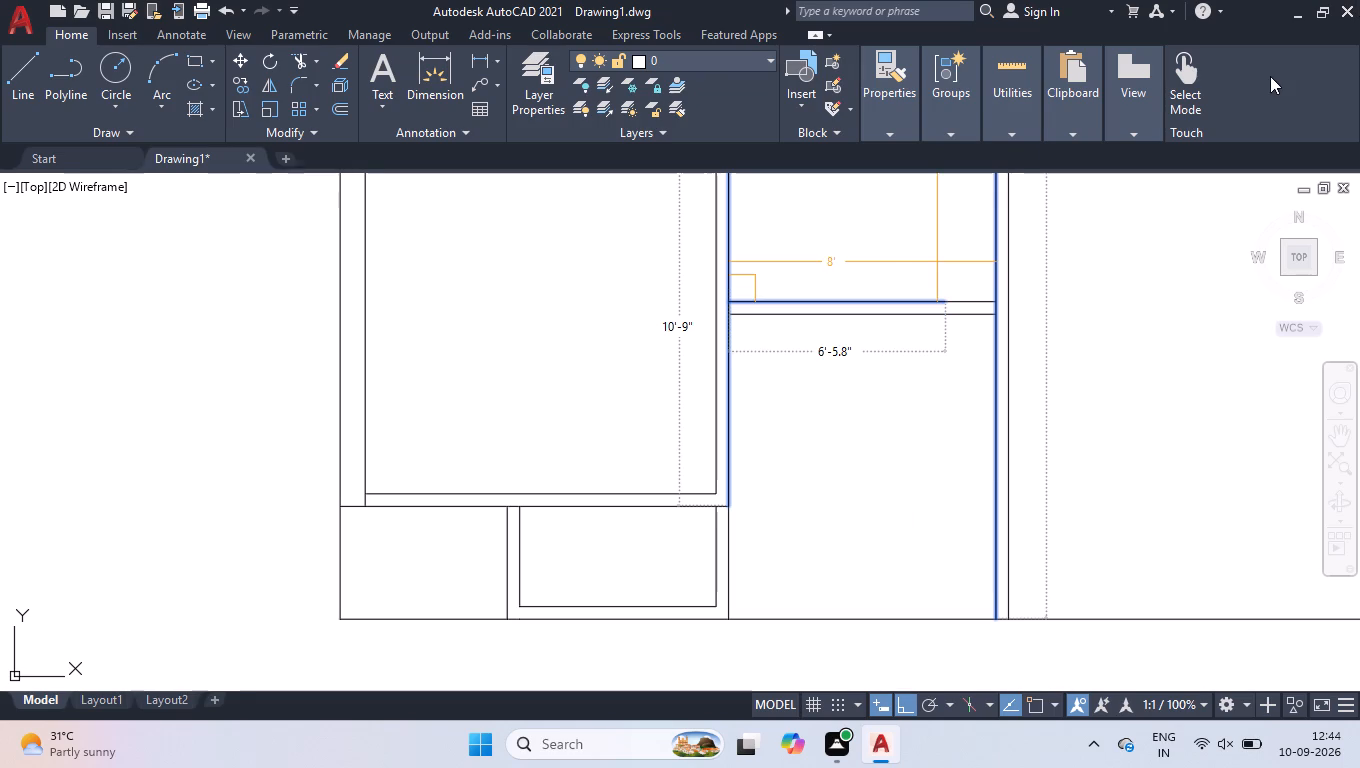
{"action": "key", "text": "space"}
Delete the two short right-hand segments of the passage's cross wall.
{"action": "left_click", "coordinate": [990, 288]}
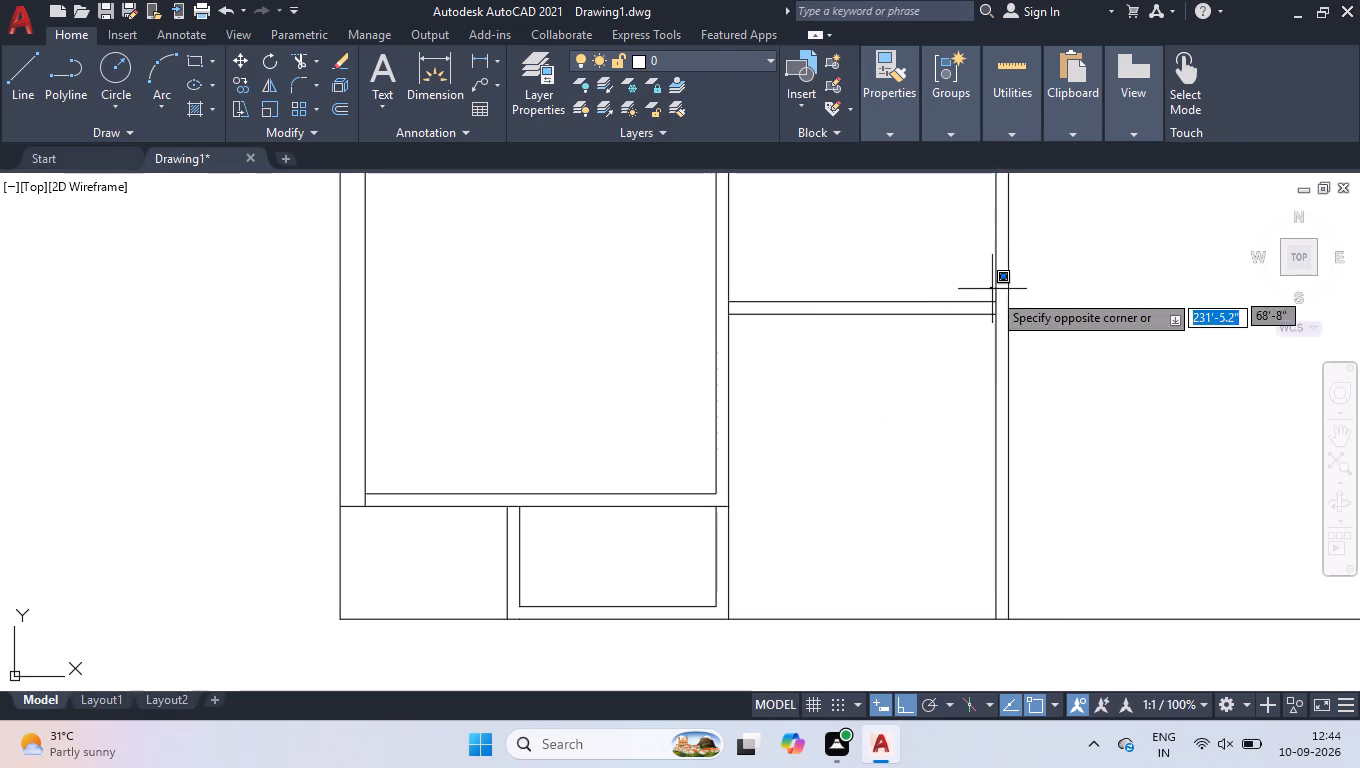
{"action": "left_click", "coordinate": [974, 344]}
{"action": "key", "text": "Delete"}
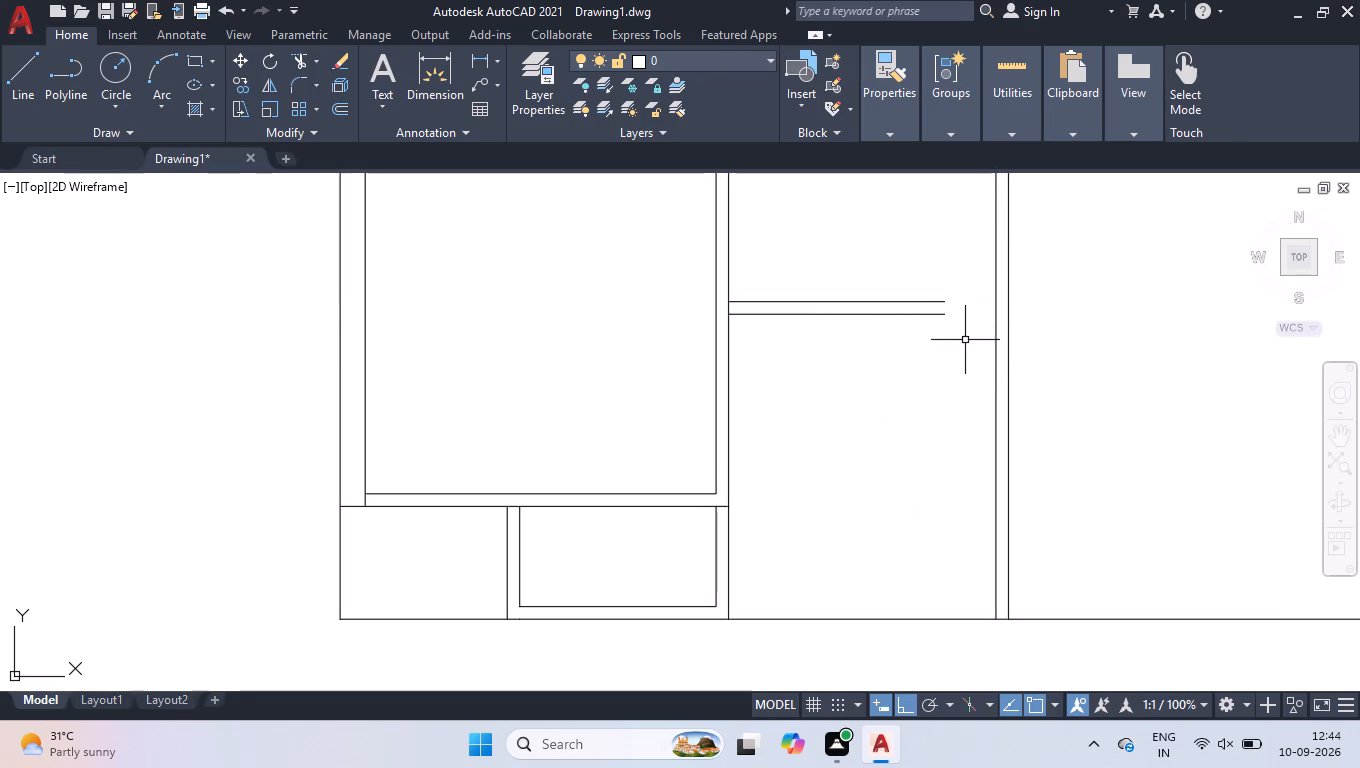
Stretch the right ends of both remaining cross-wall lines to the passage's right wall.
{"action": "left_click", "coordinate": [990, 278]}
{"action": "left_click", "coordinate": [920, 359]}
{"action": "scroll", "coordinate": [955, 296], "scroll_direction": "up", "scroll_amount": 3}
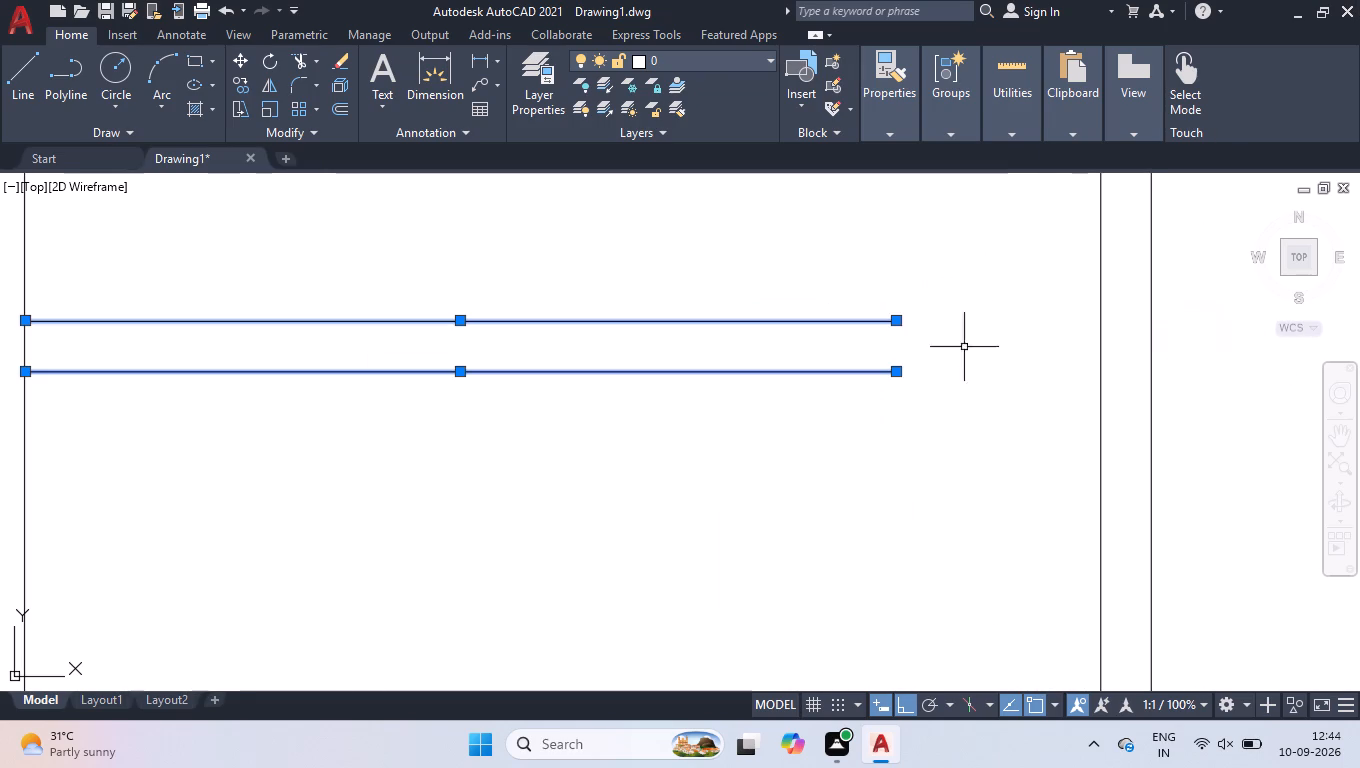
{"action": "left_click", "coordinate": [894, 323]}
{"action": "left_click", "coordinate": [1101, 322]}
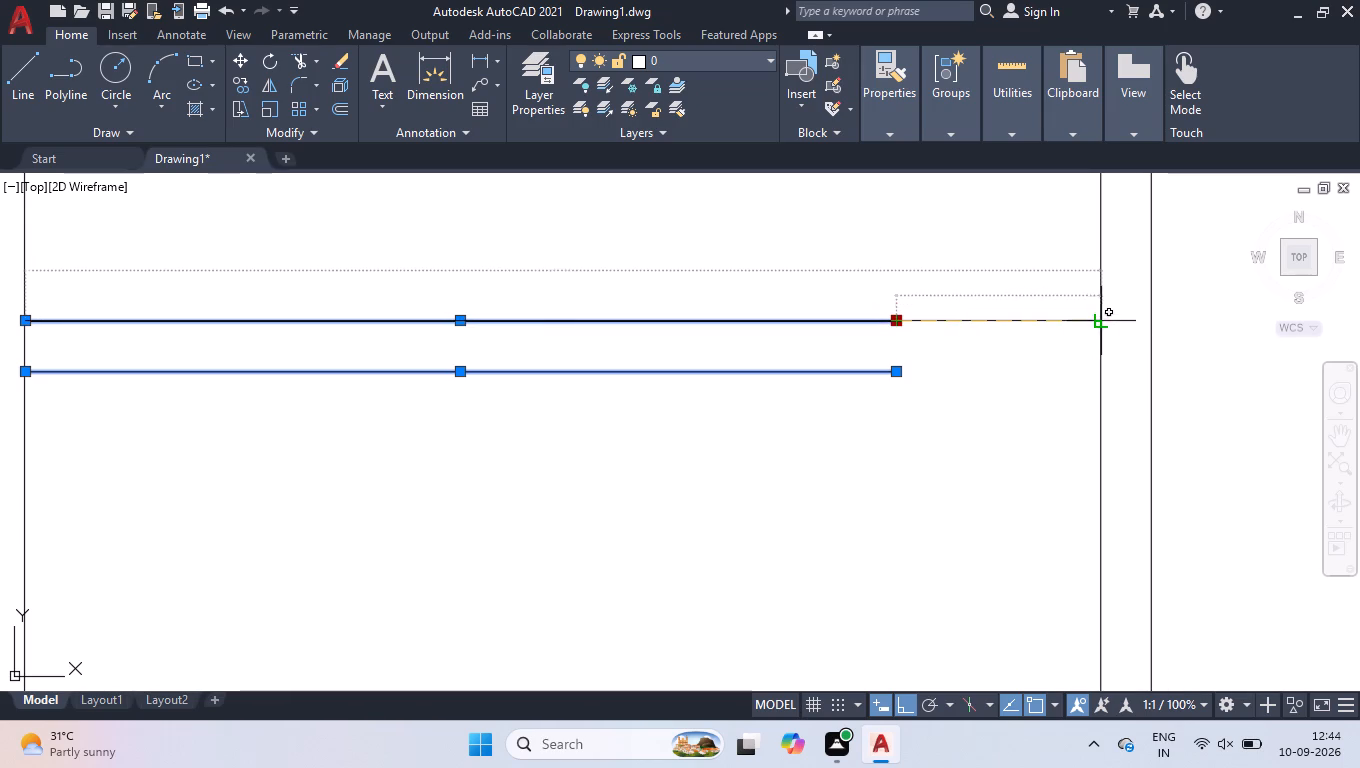
{"action": "left_click", "coordinate": [895, 370]}
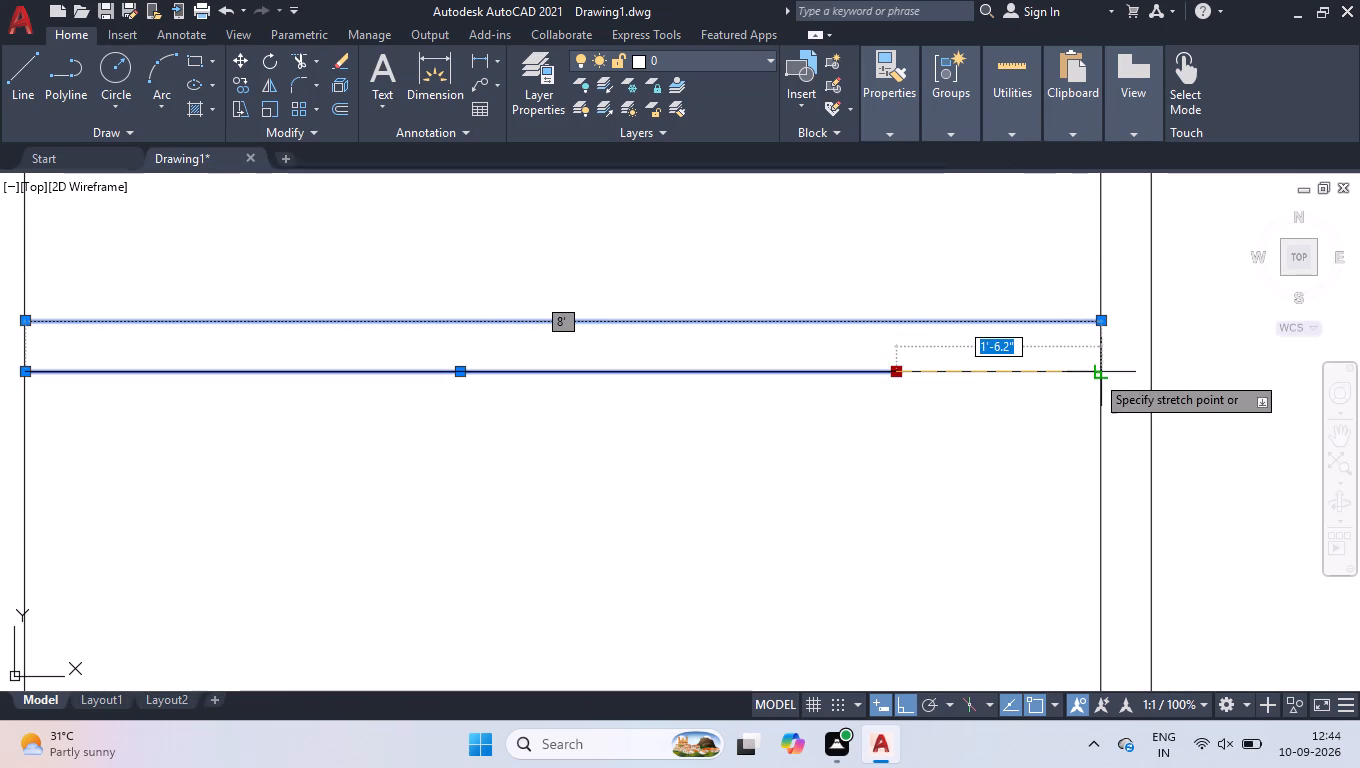
{"action": "left_click", "coordinate": [1099, 374]}
{"action": "right_click", "coordinate": [987, 399]}
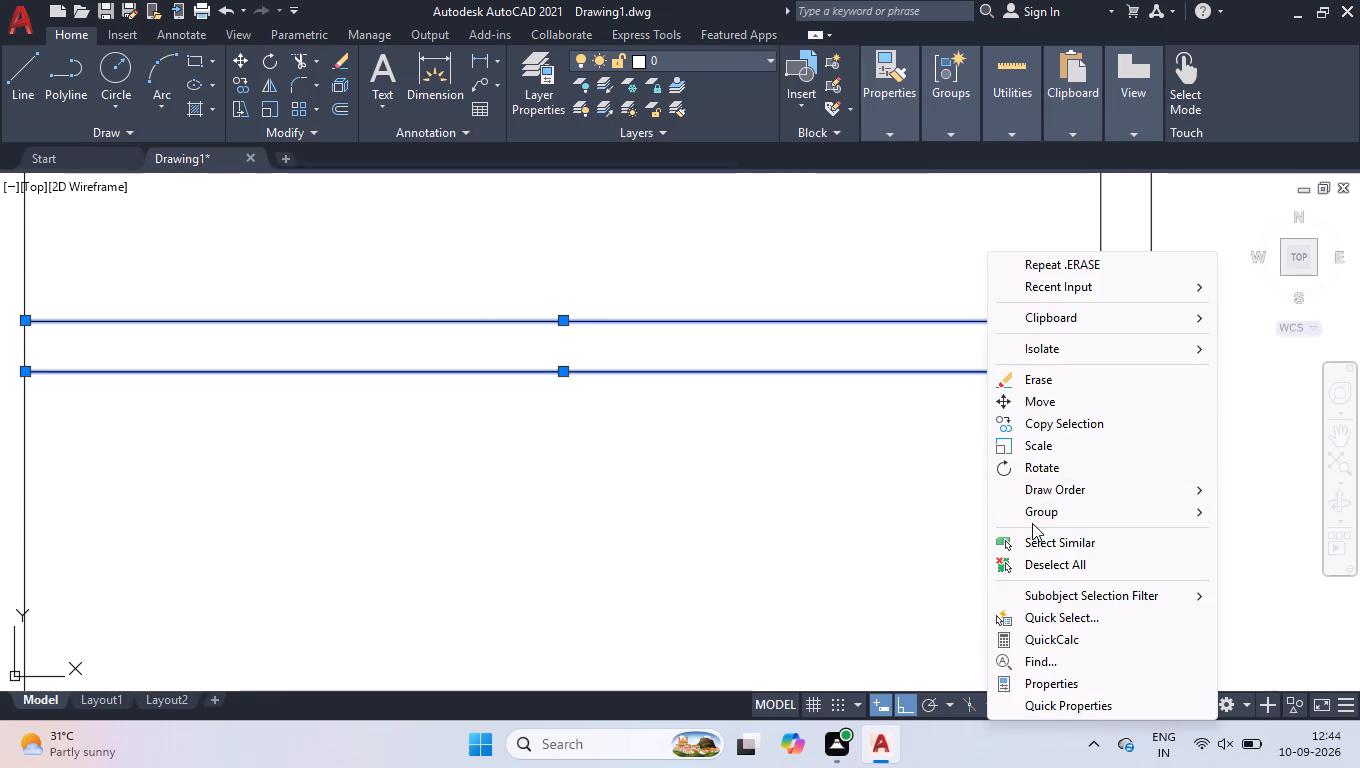
{"action": "left_click", "coordinate": [1050, 569]}
Offset the cross wall's lower line 8' downward, and offset that copy 4.5" further down.
{"action": "scroll", "coordinate": [1002, 346], "scroll_direction": "down", "scroll_amount": 4}
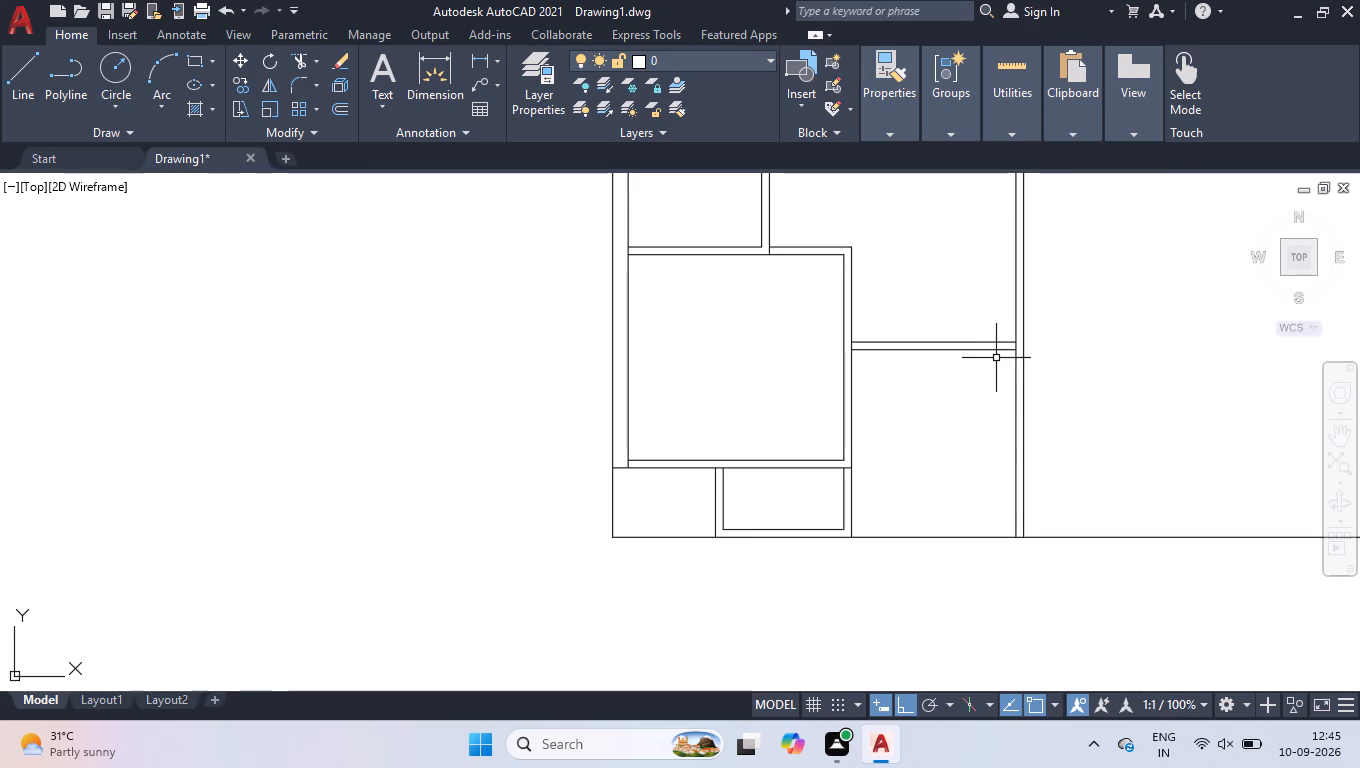
{"action": "scroll", "coordinate": [1024, 411], "scroll_direction": "up", "scroll_amount": 1}
{"action": "type", "text": "off"}
{"action": "key", "text": "Return"}
{"action": "type", "text": "8'"}
{"action": "key", "text": "Return"}
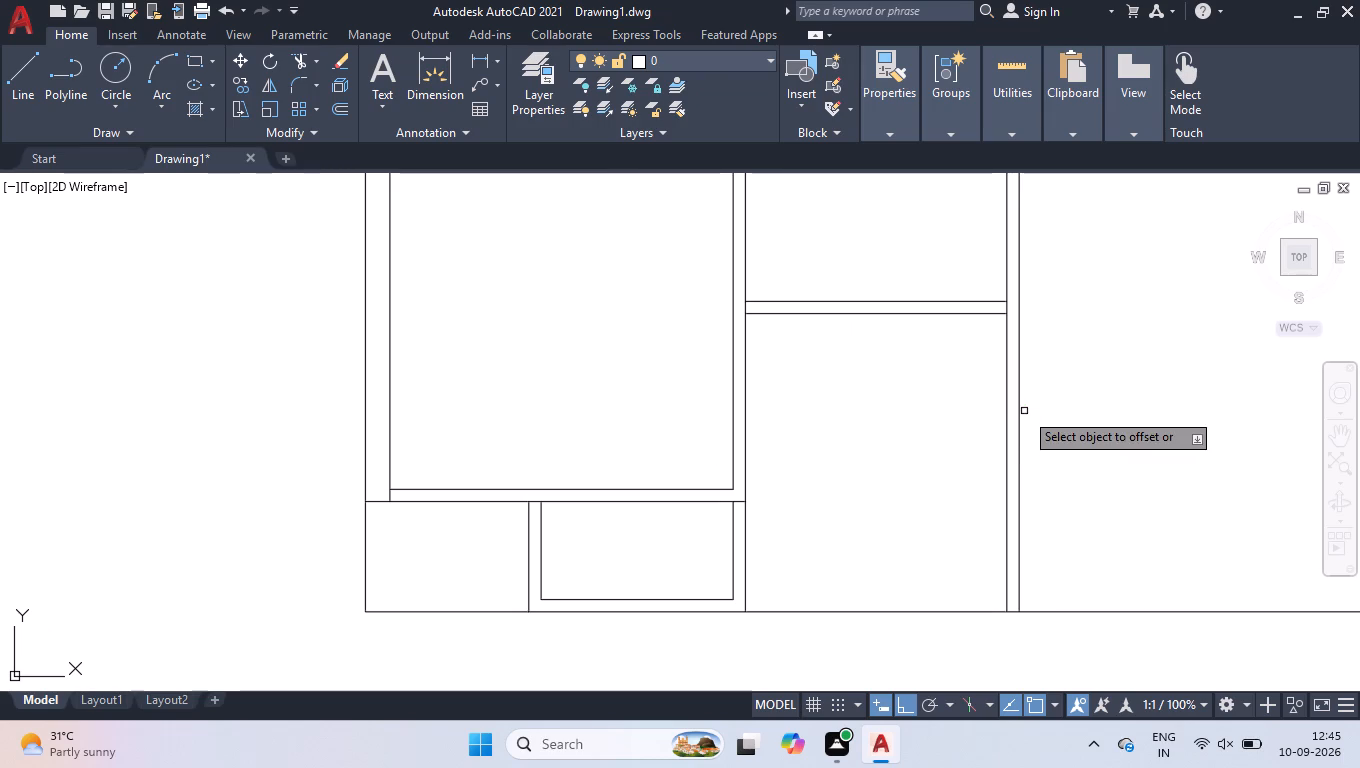
{"action": "left_click", "coordinate": [929, 311]}
{"action": "left_click", "coordinate": [892, 439]}
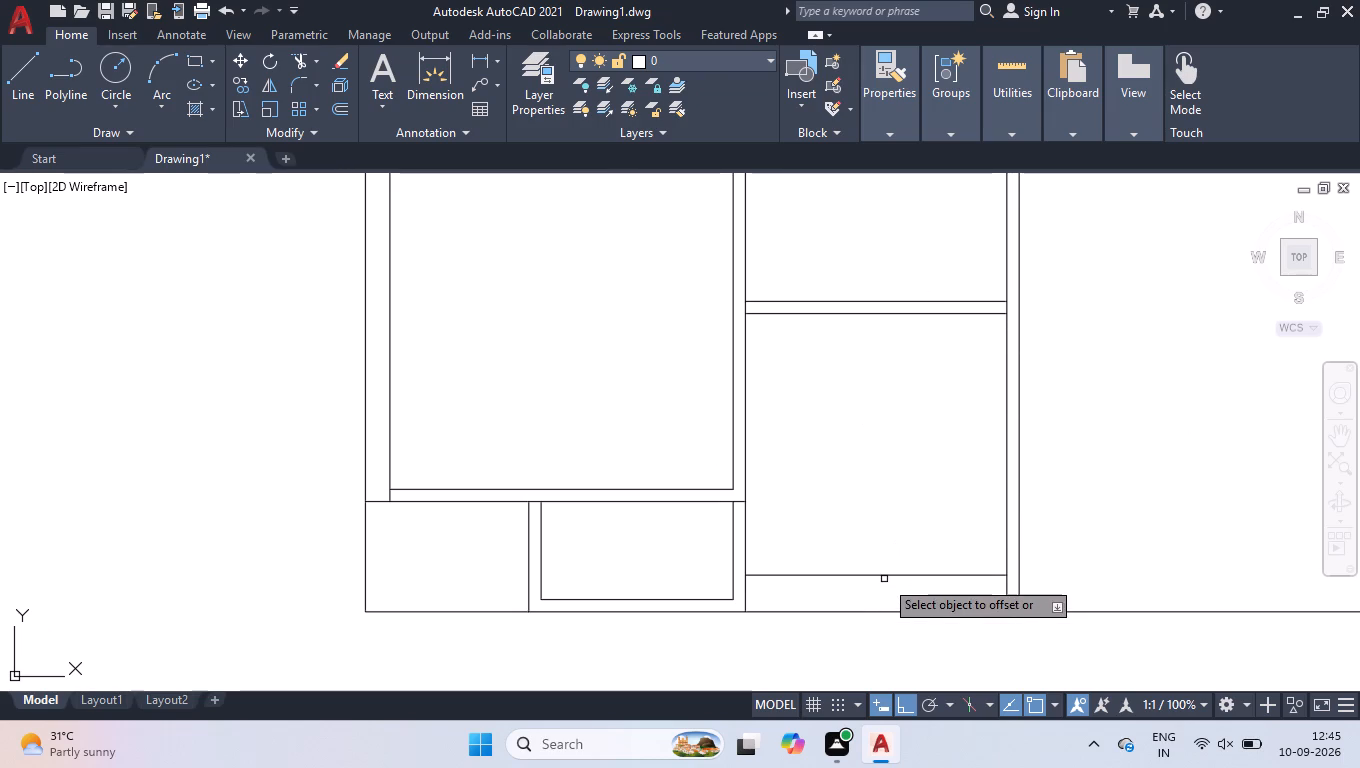
{"action": "left_click", "coordinate": [882, 573]}
{"action": "type", "text": "4.5"}
{"action": "key", "text": "Return"}
{"action": "key", "text": "Return"}
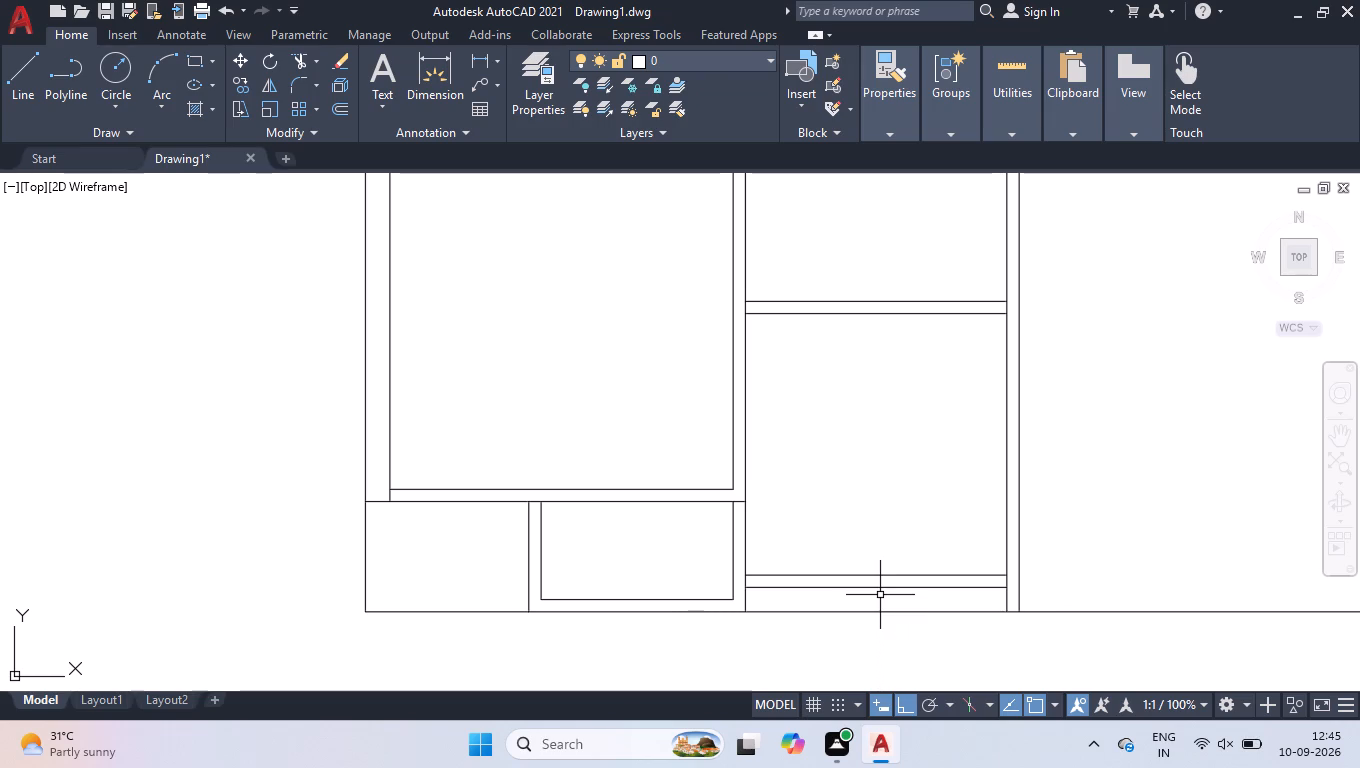
Trim the plan's bottom outer line between the passage's left and right walls.
{"action": "type", "text": "tr"}
{"action": "key", "text": "Return"}
{"action": "left_click", "coordinate": [897, 603]}
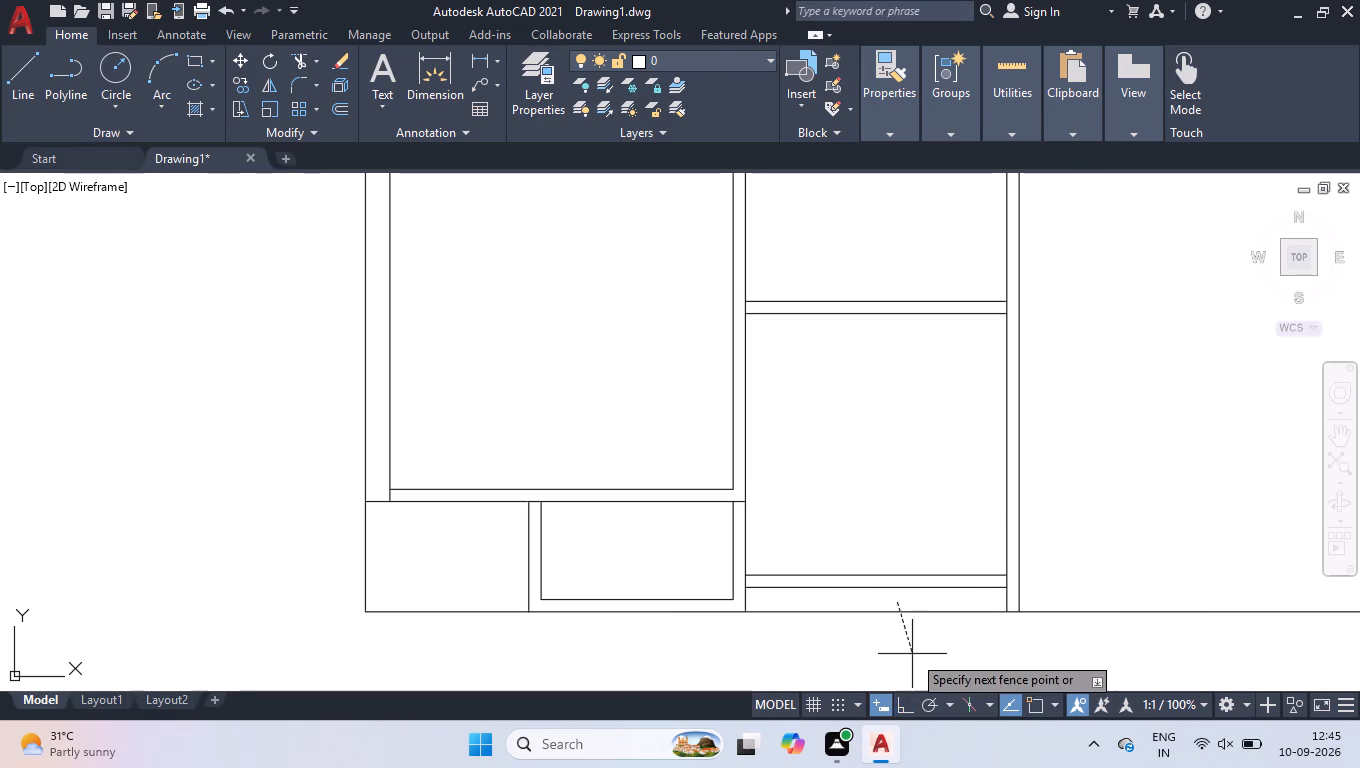
{"action": "left_click", "coordinate": [912, 654]}
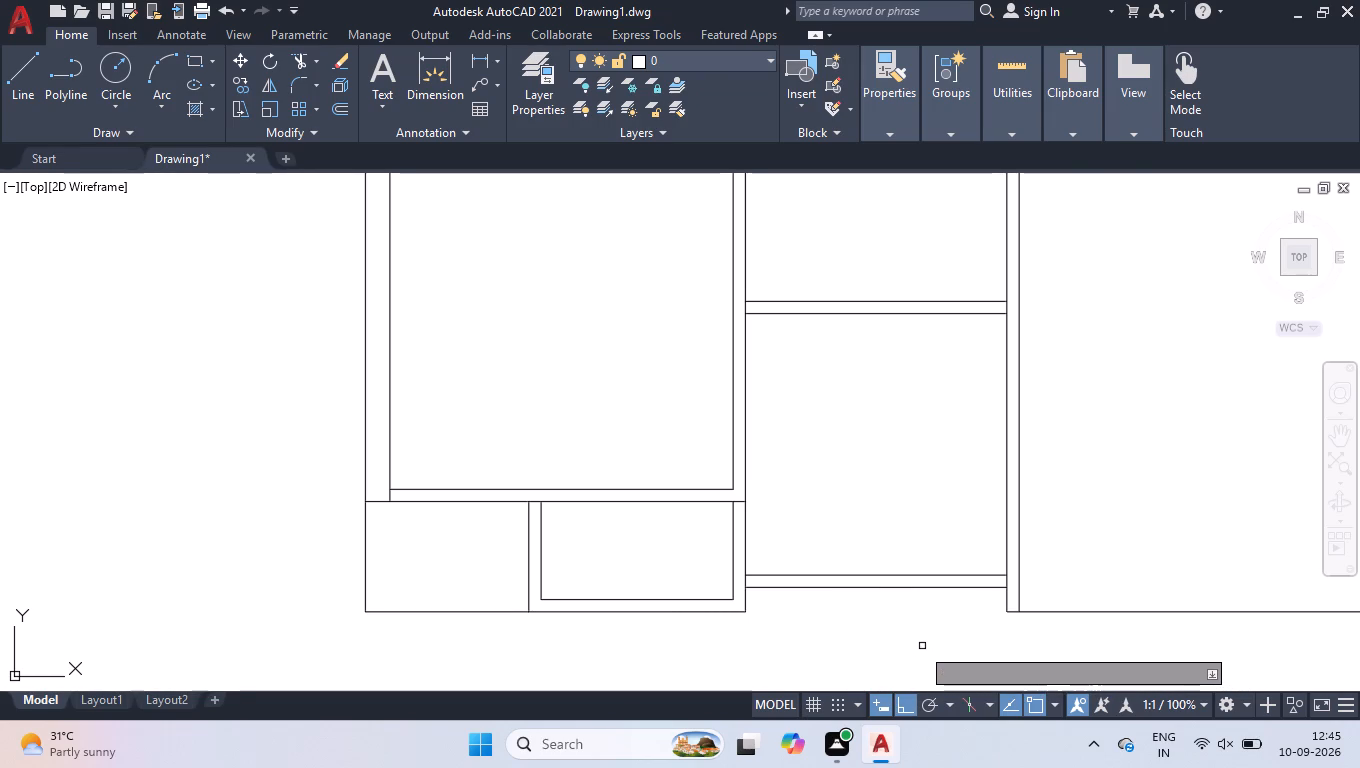
{"action": "key", "text": "Return"}
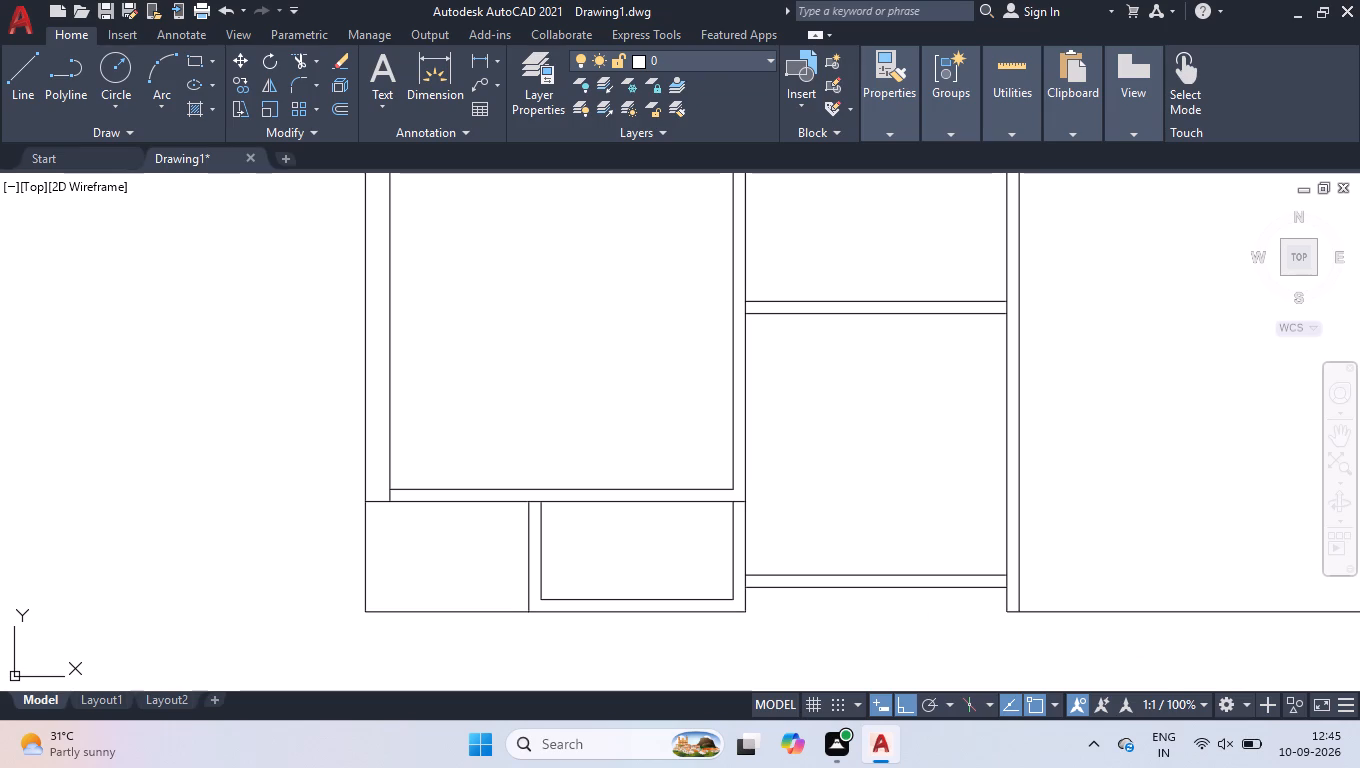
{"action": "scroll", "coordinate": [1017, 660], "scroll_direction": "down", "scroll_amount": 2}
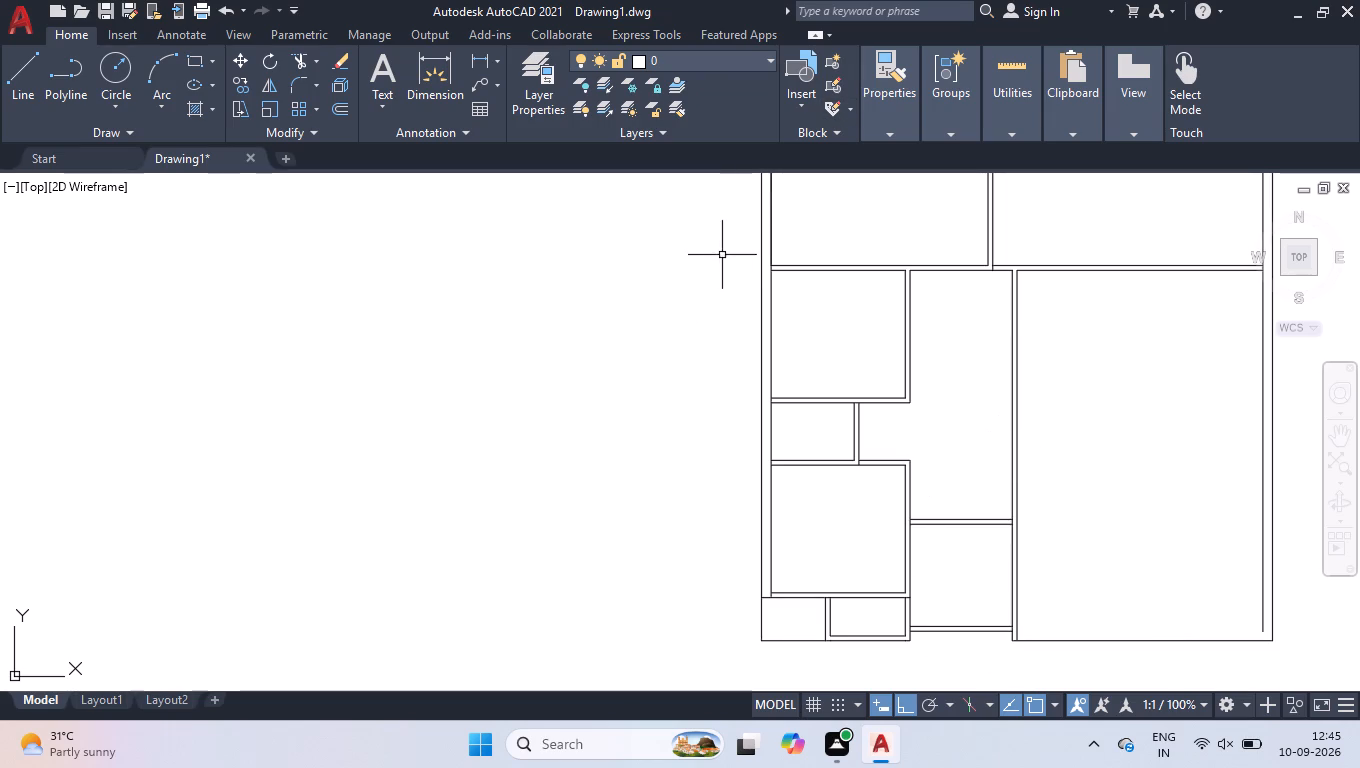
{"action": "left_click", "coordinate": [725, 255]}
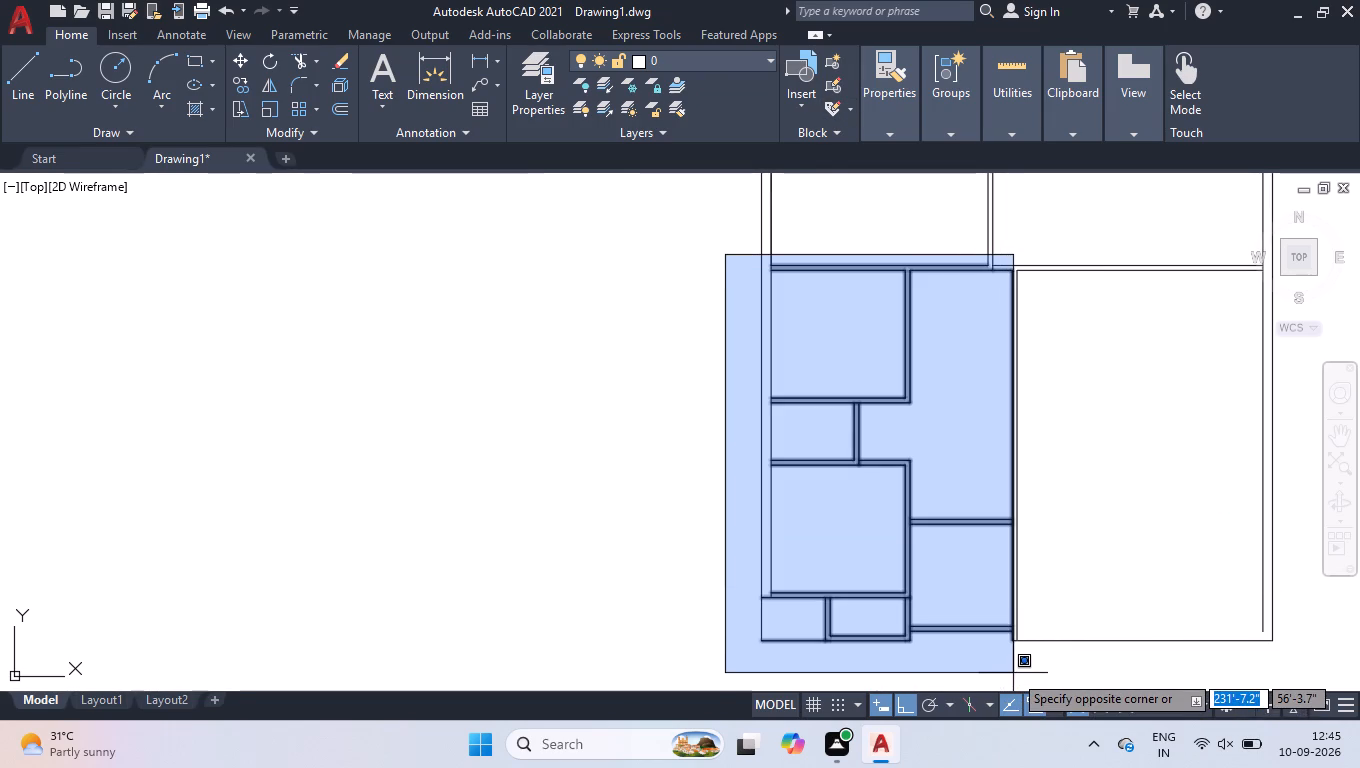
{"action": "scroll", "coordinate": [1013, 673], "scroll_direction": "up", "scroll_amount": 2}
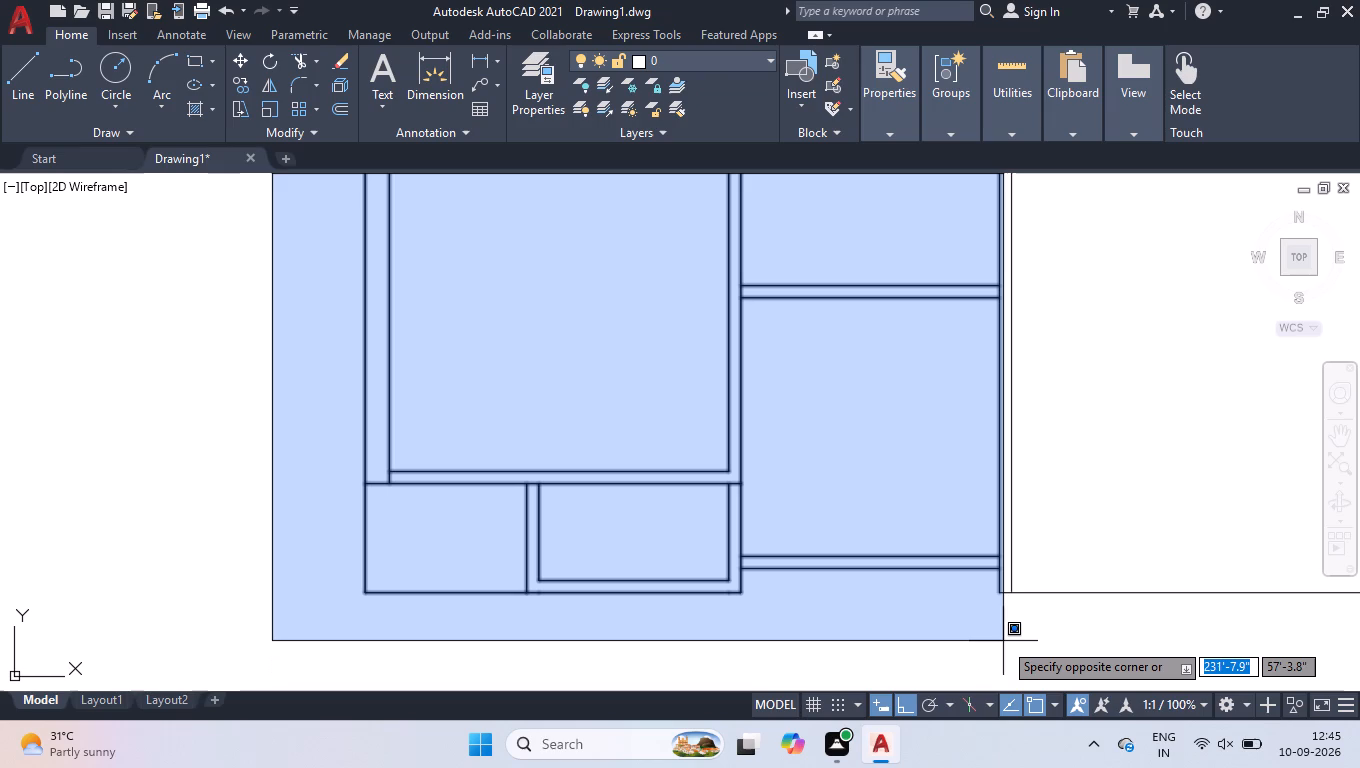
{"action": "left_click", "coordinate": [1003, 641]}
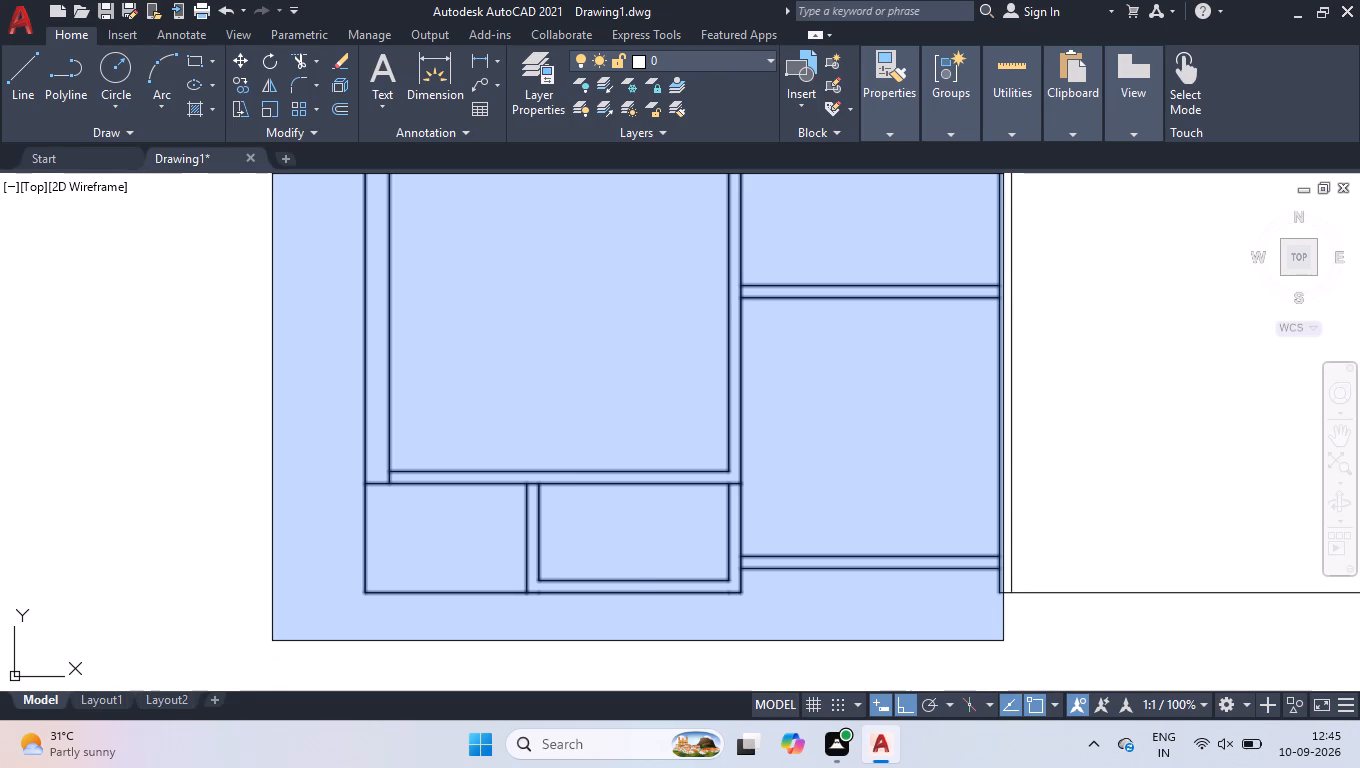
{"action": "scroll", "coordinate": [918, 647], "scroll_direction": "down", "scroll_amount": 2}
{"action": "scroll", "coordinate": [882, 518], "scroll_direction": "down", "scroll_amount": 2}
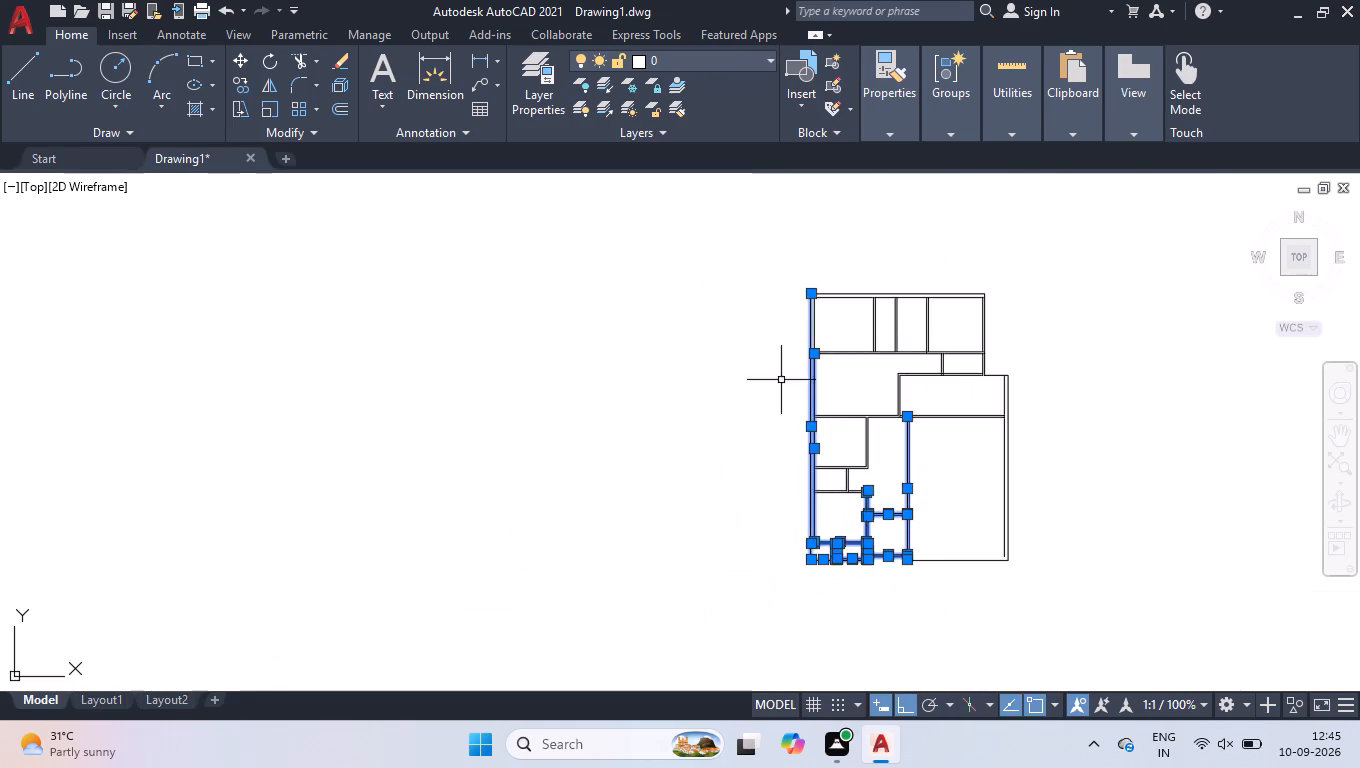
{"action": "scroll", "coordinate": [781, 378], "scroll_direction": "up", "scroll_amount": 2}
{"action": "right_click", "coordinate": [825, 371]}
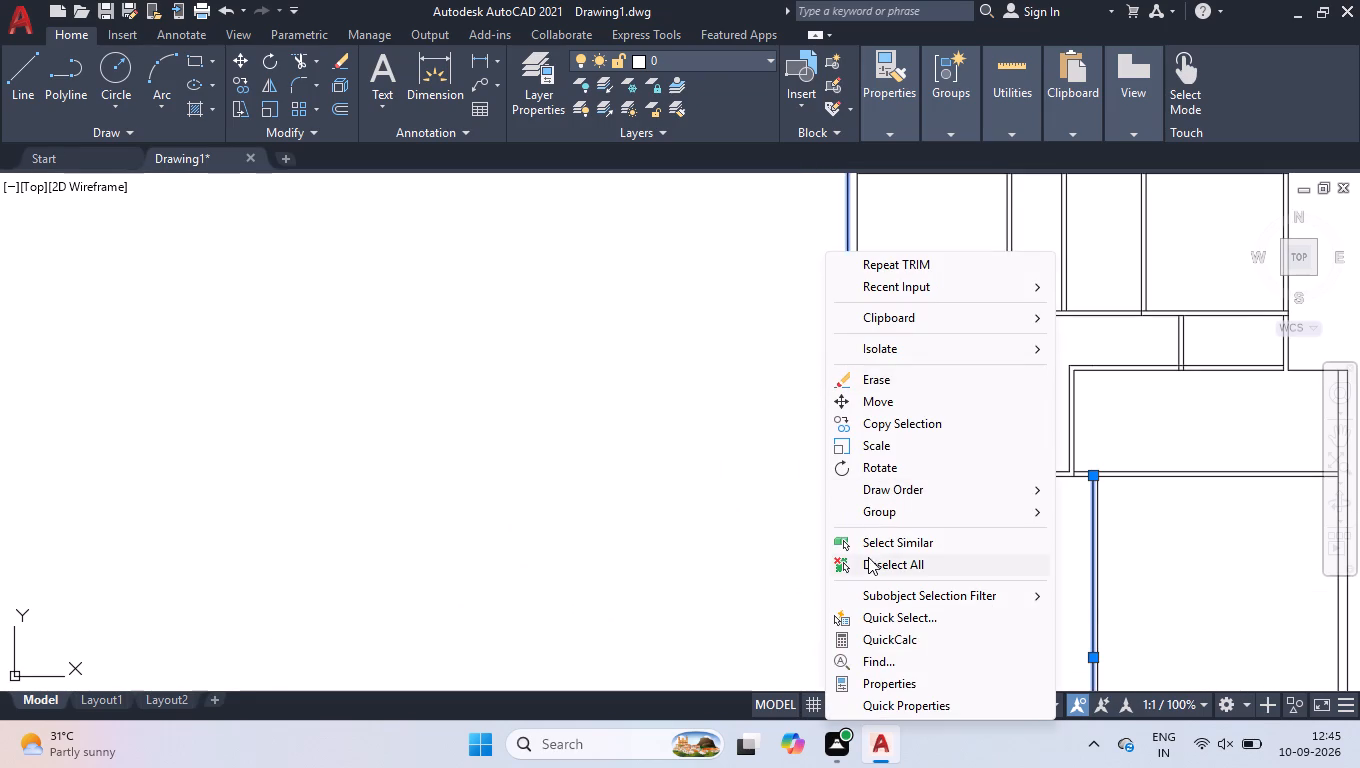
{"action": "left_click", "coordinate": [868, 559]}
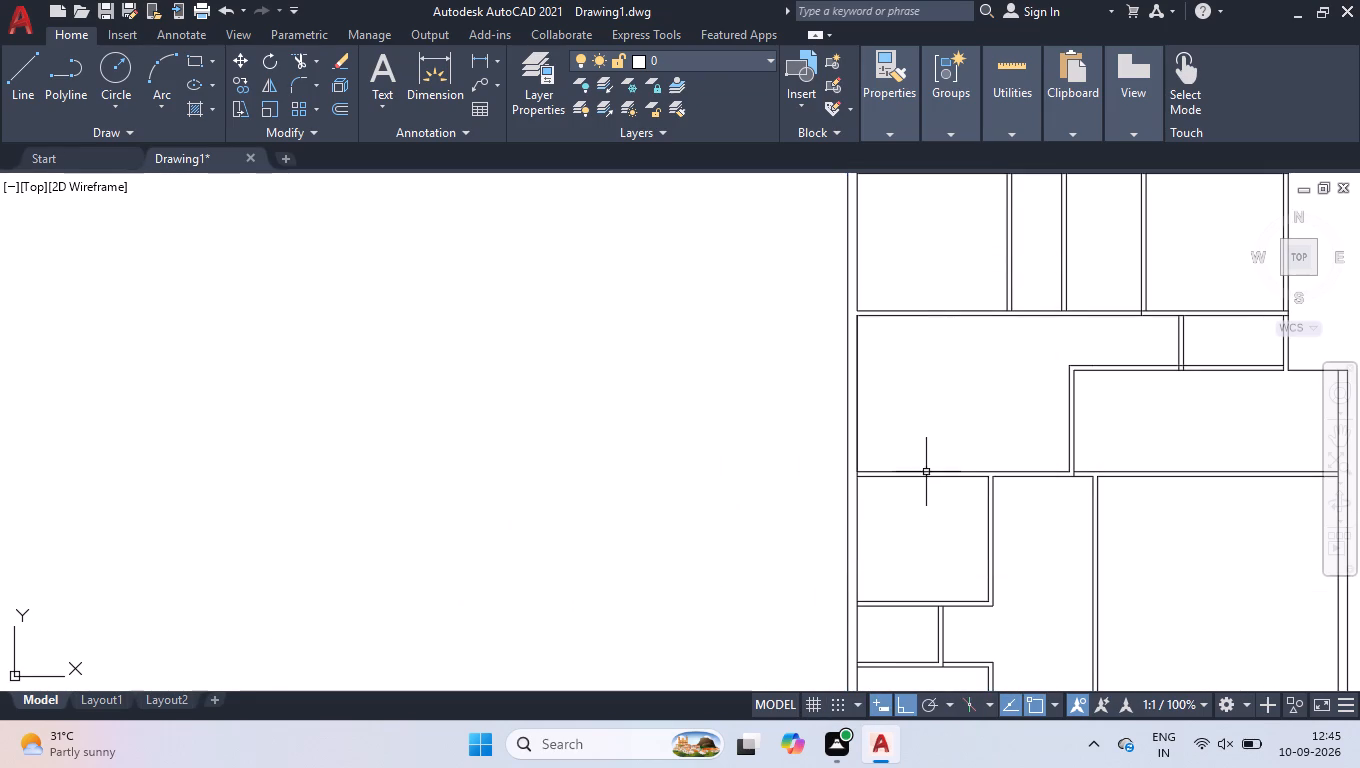
Delete the overlapping duplicate line on the left outer wall's inner face, beside the large middle-left room.
{"action": "left_click", "coordinate": [855, 387]}
{"action": "key", "text": "Delete"}
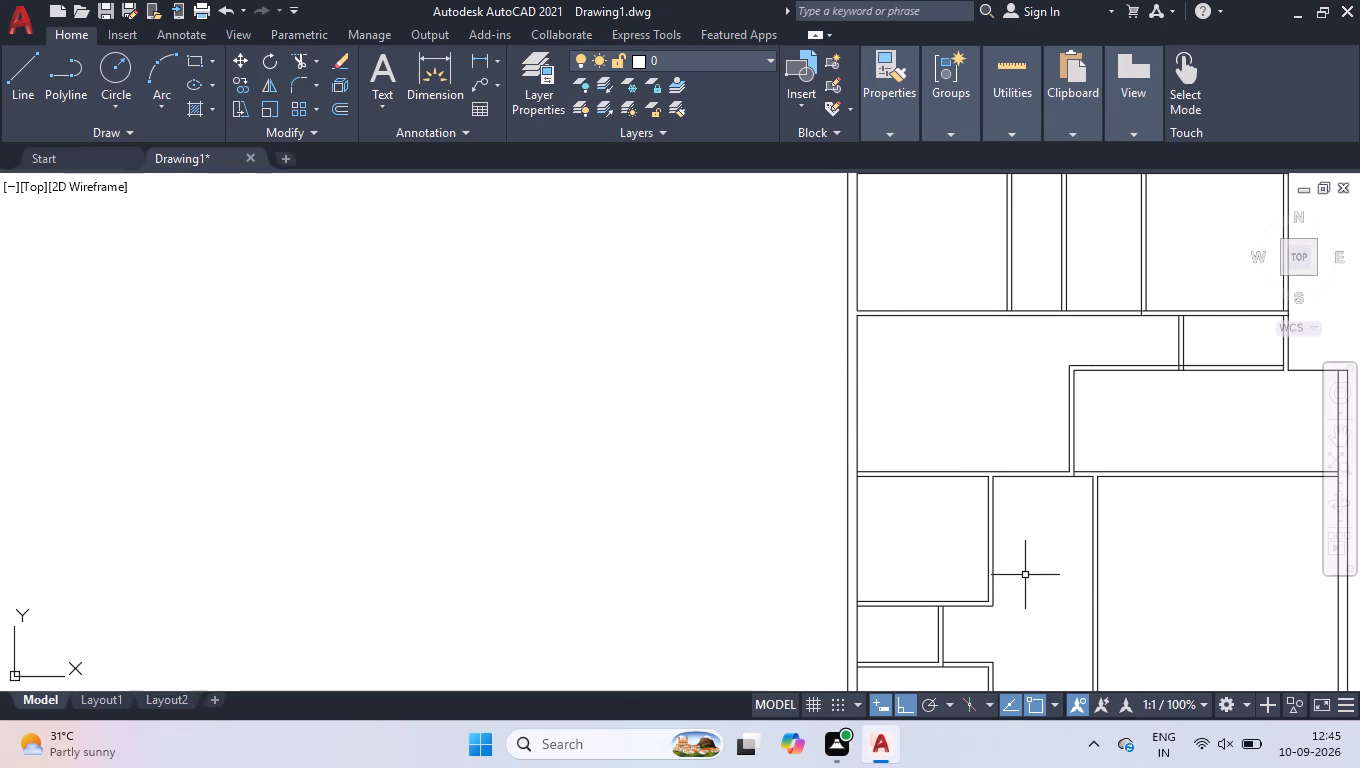
Trim the left outer wall's inner line between the two lines of the horizontal wall below the middle-left room.
{"action": "scroll", "coordinate": [874, 450], "scroll_direction": "up", "scroll_amount": 2}
{"action": "type", "text": "tr"}
{"action": "key", "text": "Return"}
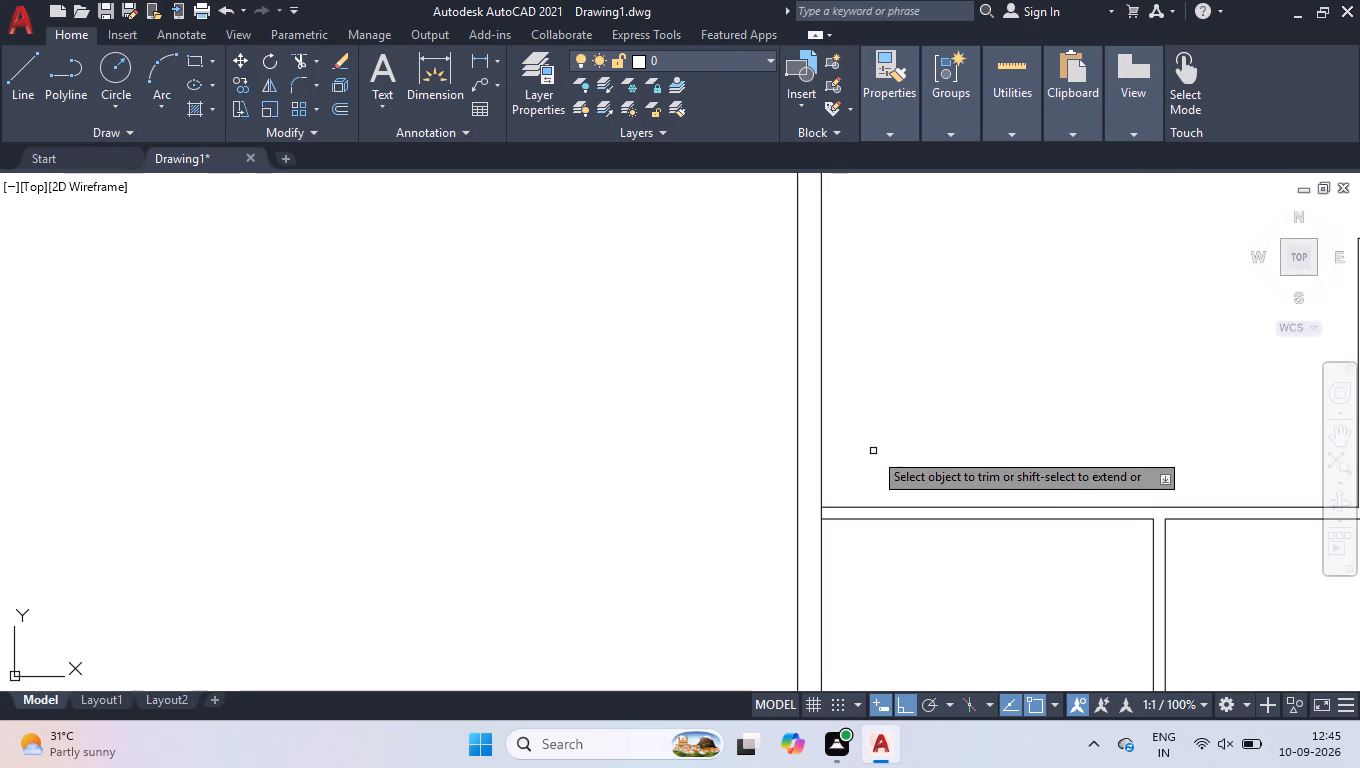
{"action": "left_click", "coordinate": [823, 515]}
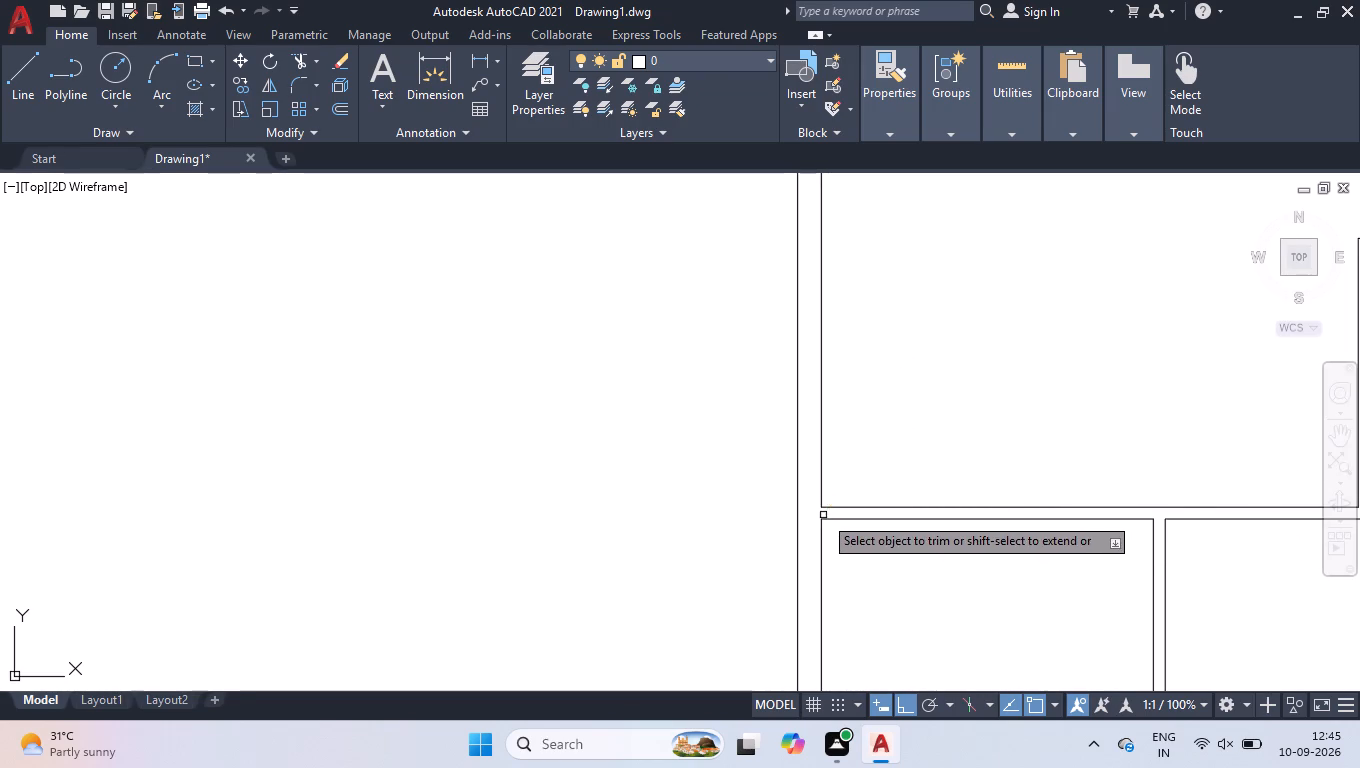
{"action": "key", "text": "space"}
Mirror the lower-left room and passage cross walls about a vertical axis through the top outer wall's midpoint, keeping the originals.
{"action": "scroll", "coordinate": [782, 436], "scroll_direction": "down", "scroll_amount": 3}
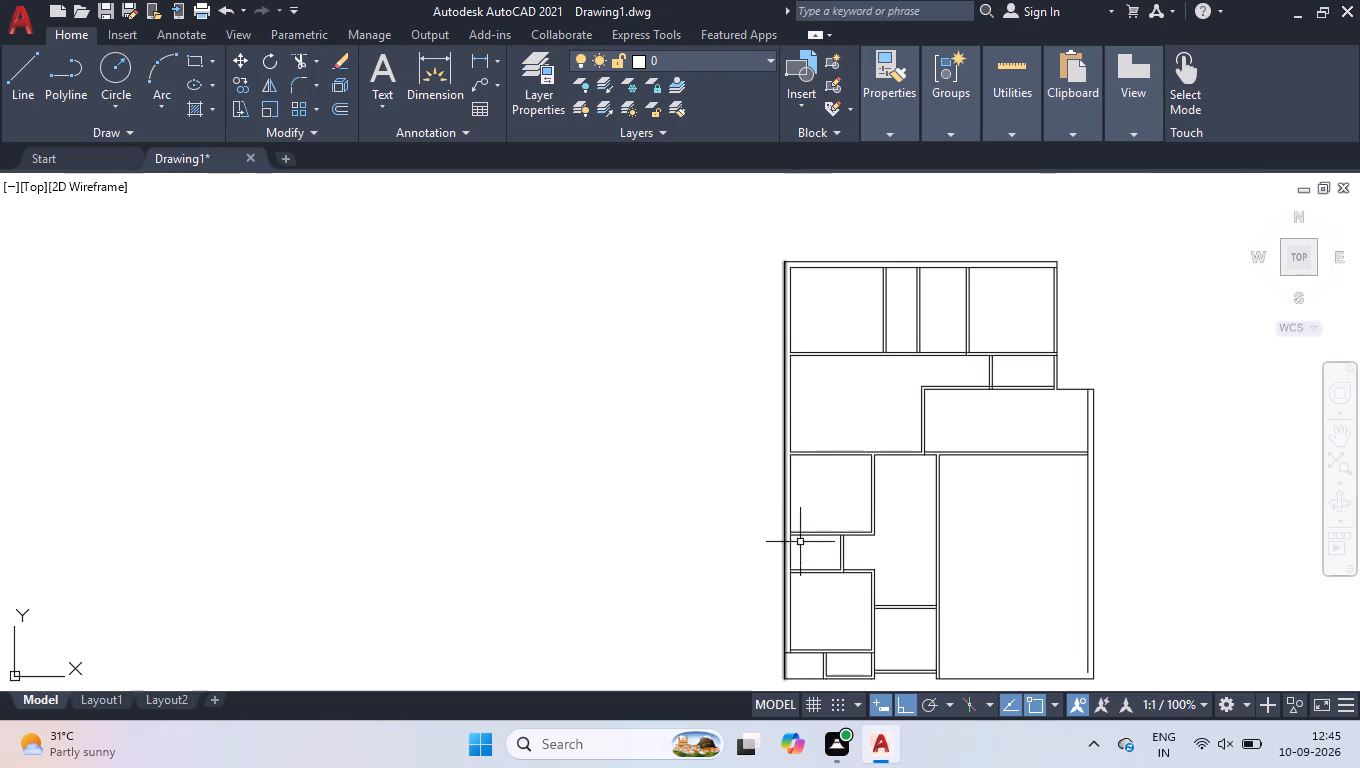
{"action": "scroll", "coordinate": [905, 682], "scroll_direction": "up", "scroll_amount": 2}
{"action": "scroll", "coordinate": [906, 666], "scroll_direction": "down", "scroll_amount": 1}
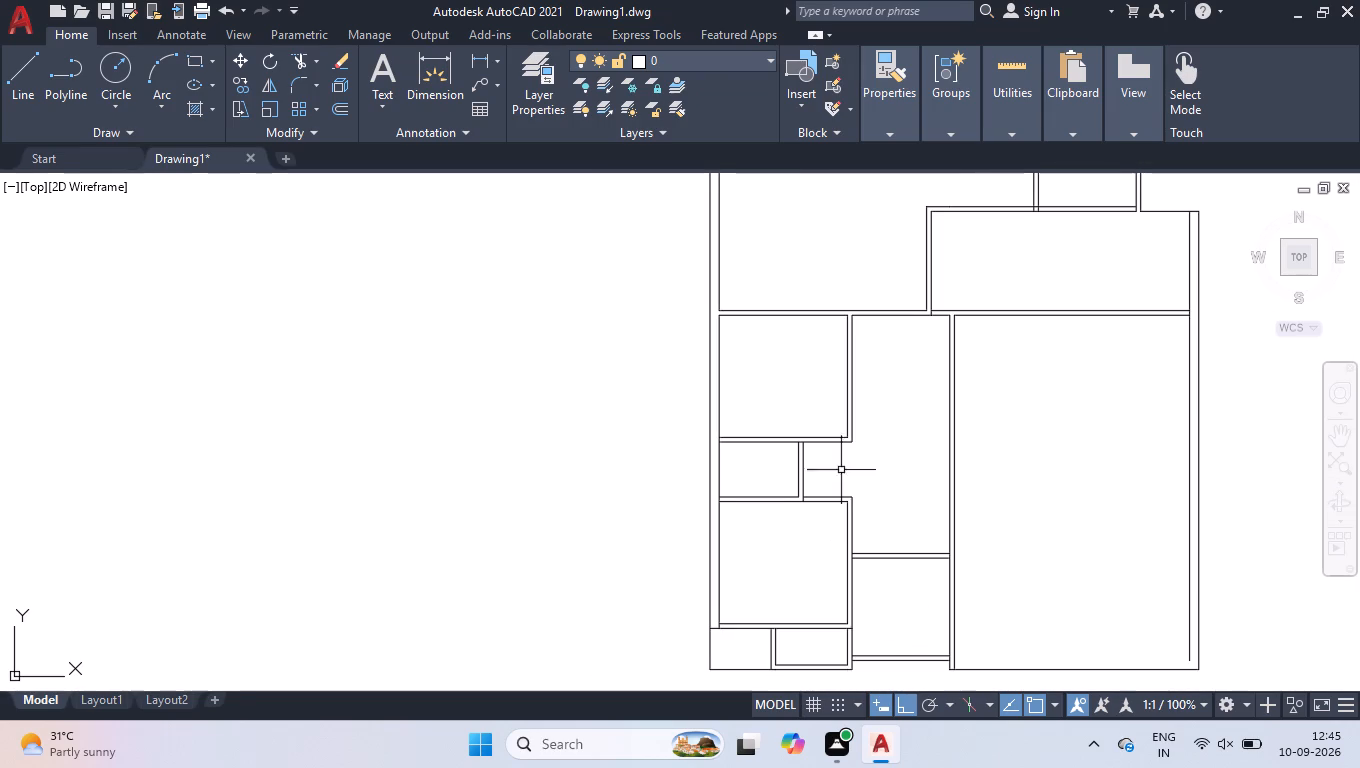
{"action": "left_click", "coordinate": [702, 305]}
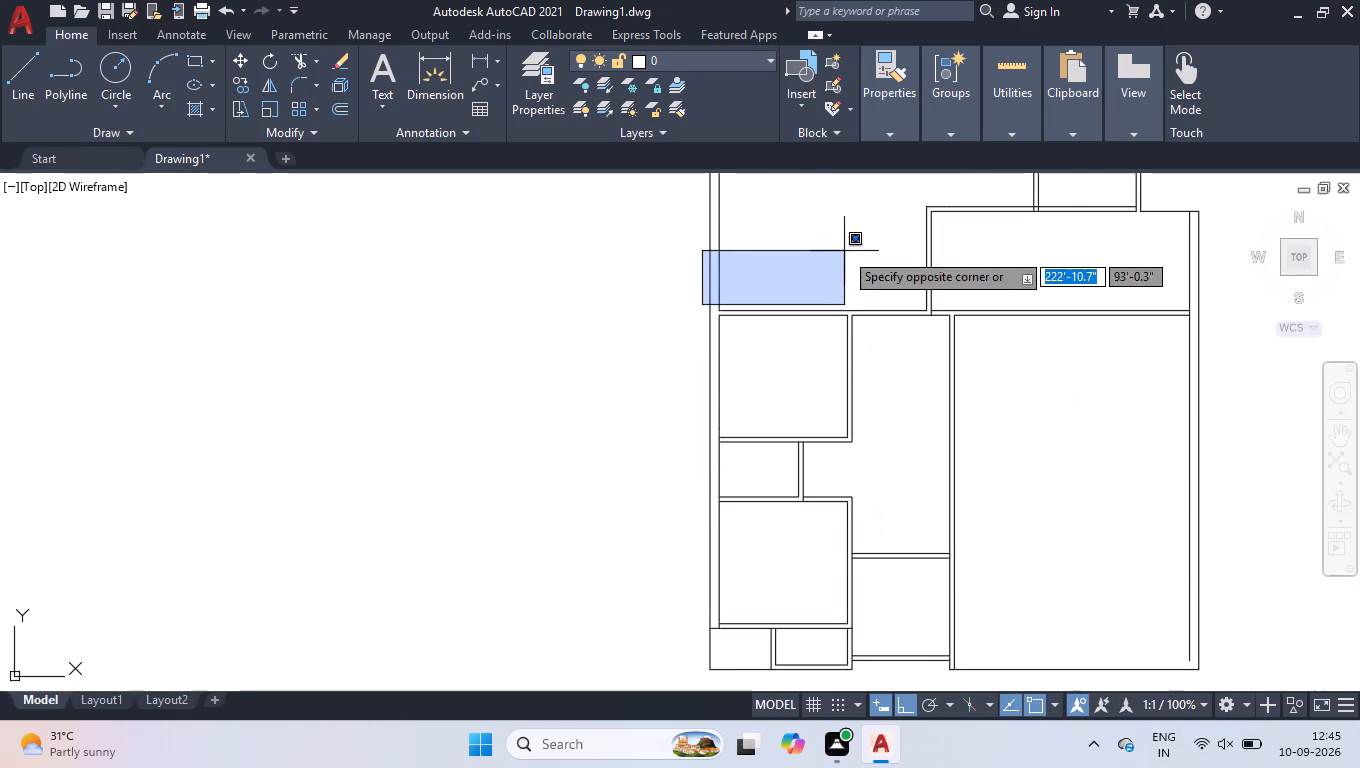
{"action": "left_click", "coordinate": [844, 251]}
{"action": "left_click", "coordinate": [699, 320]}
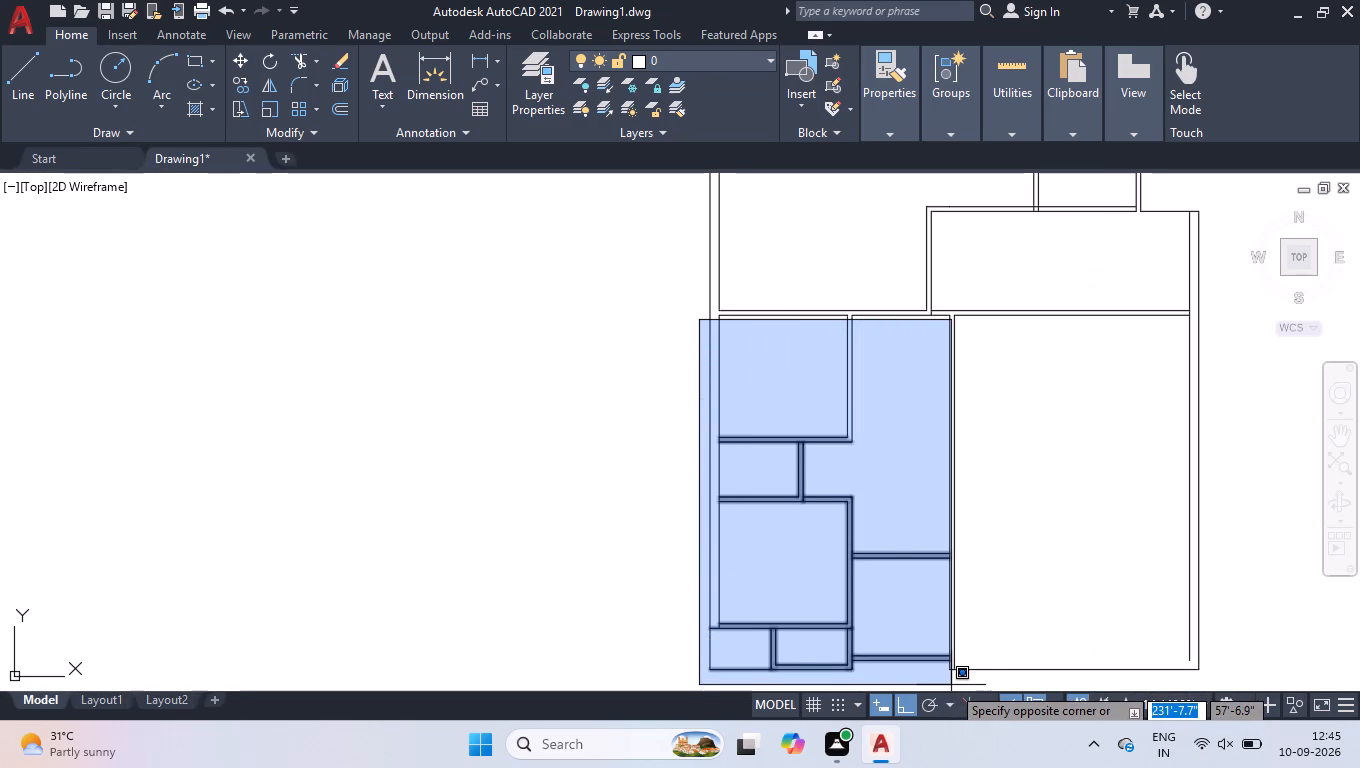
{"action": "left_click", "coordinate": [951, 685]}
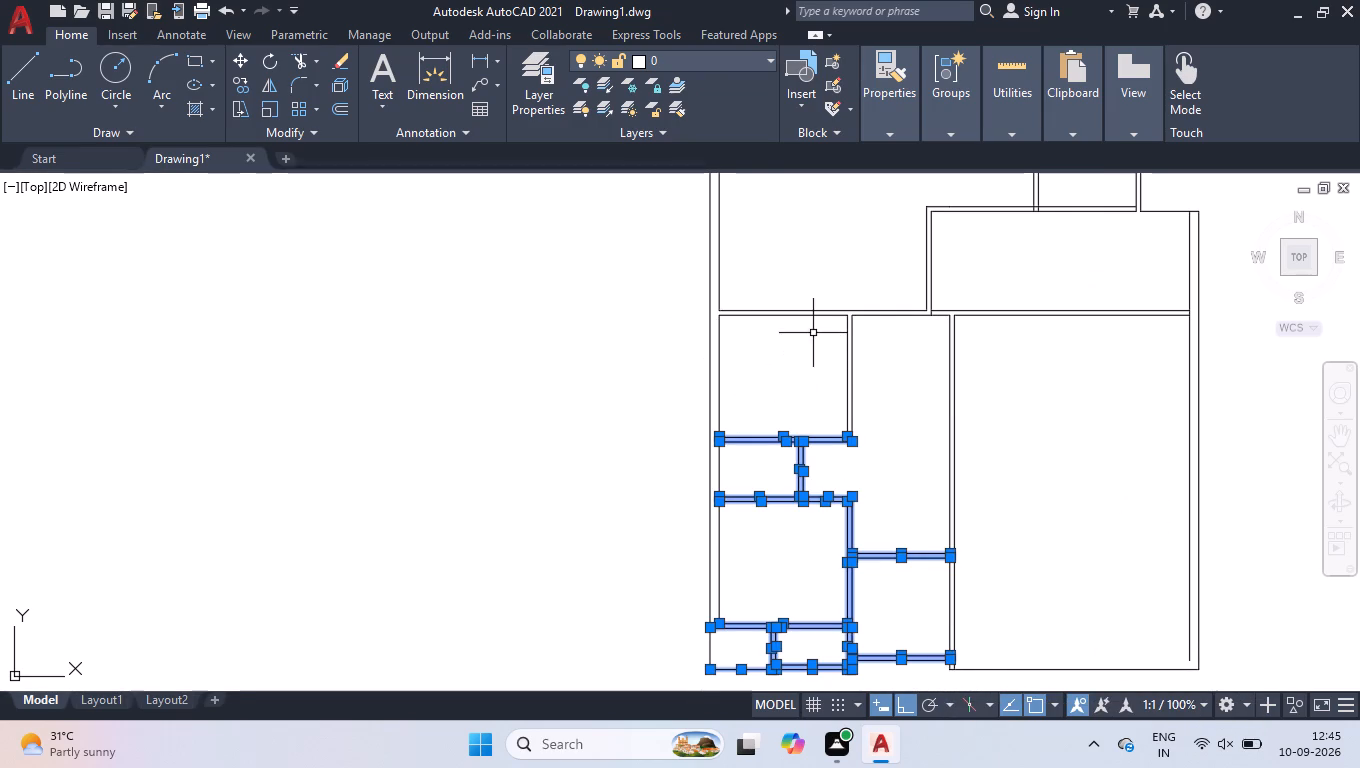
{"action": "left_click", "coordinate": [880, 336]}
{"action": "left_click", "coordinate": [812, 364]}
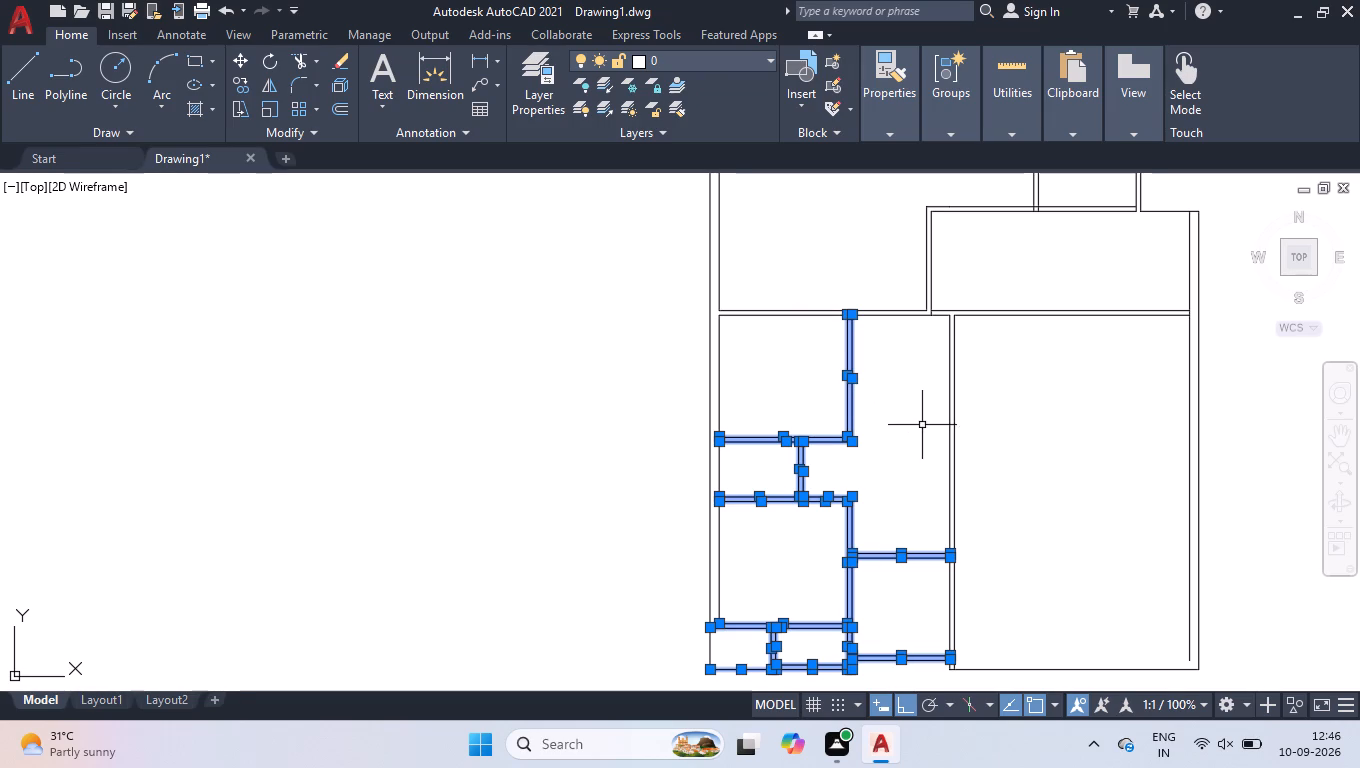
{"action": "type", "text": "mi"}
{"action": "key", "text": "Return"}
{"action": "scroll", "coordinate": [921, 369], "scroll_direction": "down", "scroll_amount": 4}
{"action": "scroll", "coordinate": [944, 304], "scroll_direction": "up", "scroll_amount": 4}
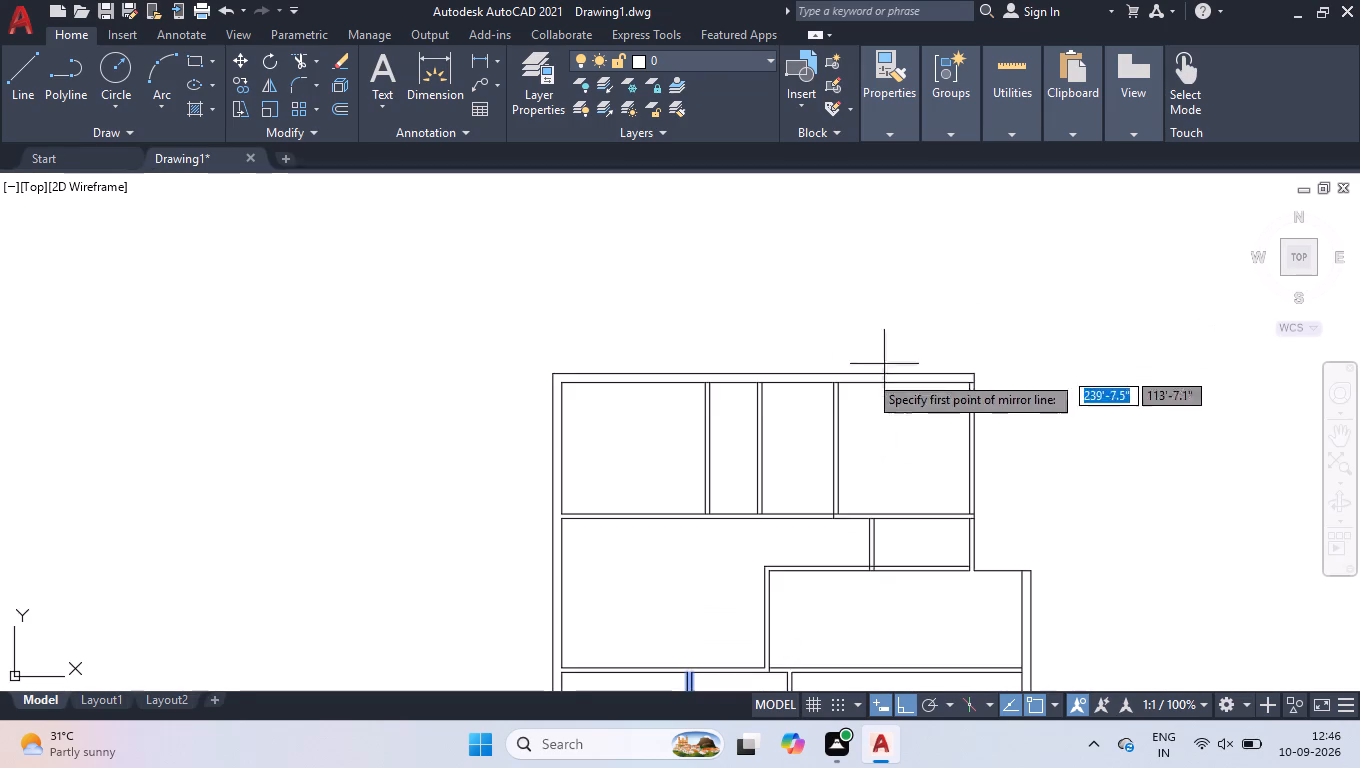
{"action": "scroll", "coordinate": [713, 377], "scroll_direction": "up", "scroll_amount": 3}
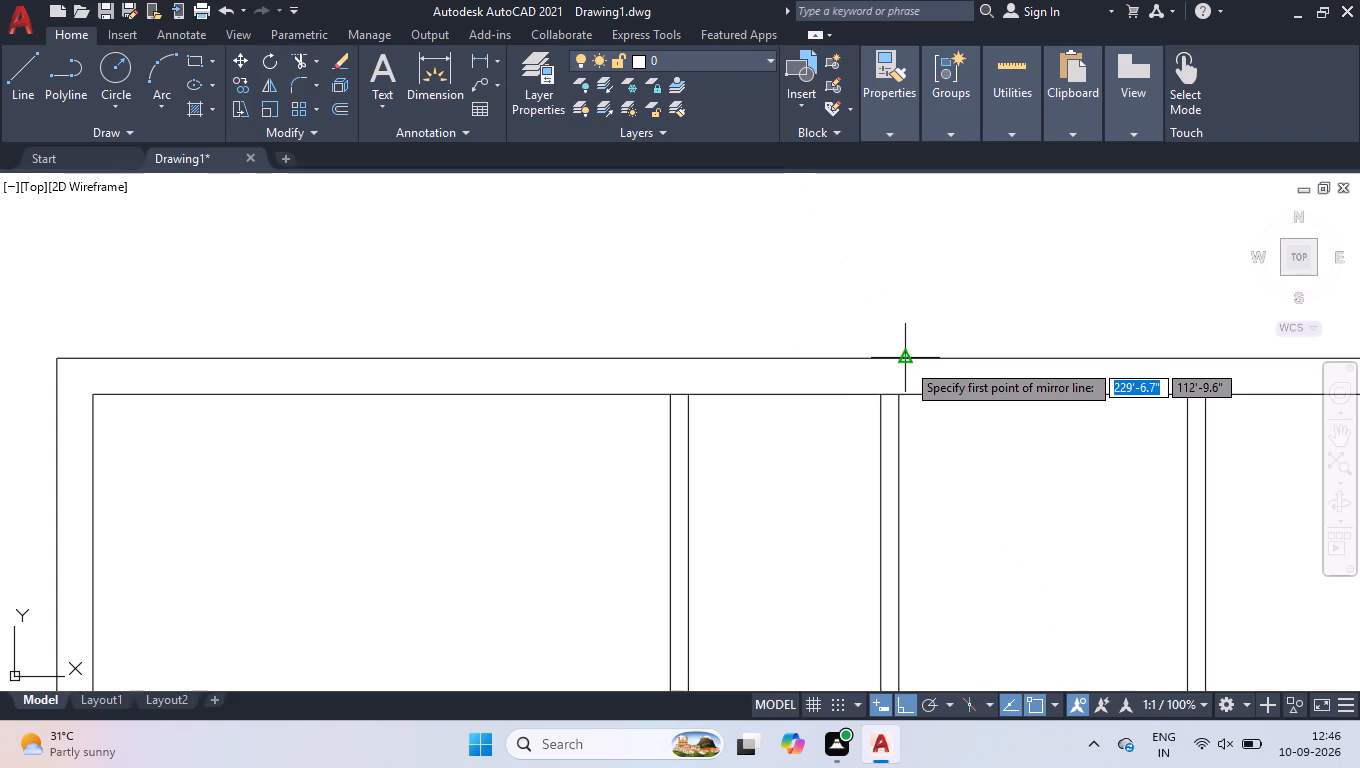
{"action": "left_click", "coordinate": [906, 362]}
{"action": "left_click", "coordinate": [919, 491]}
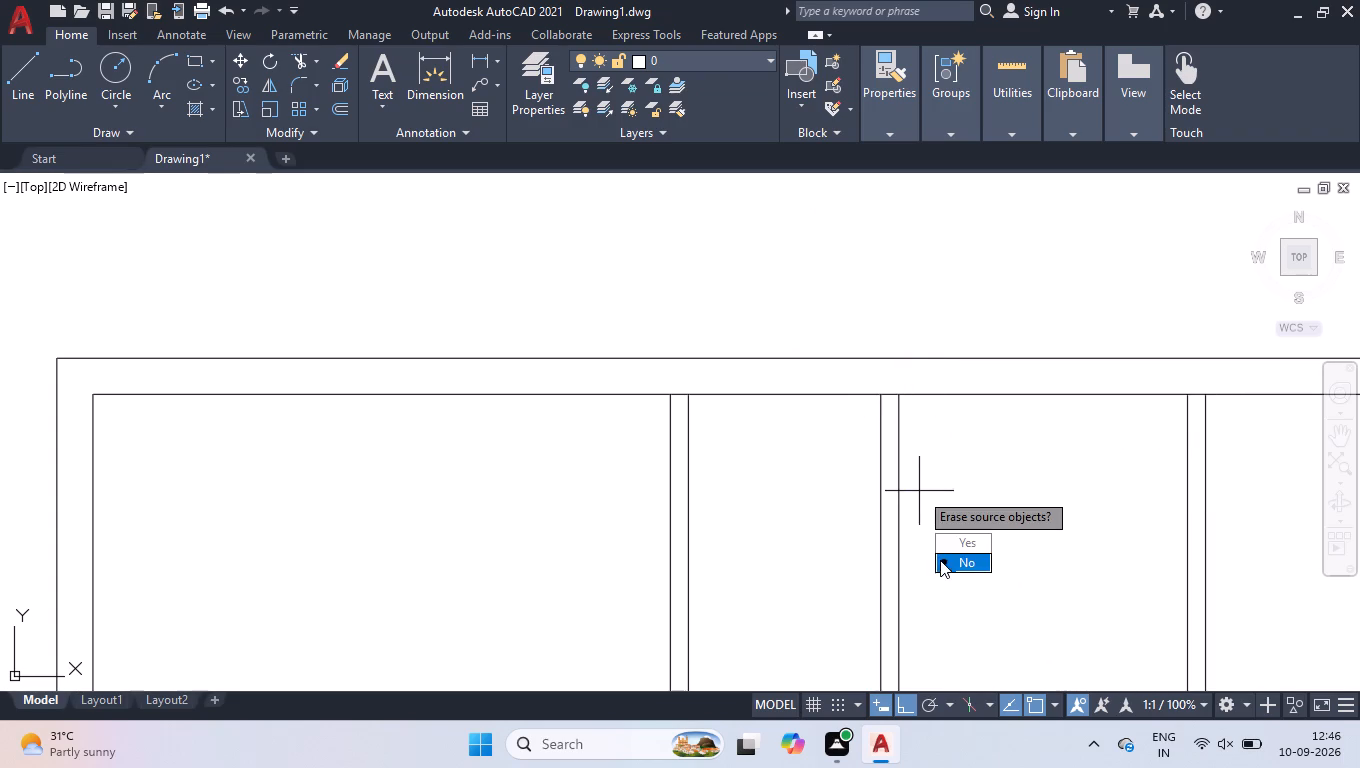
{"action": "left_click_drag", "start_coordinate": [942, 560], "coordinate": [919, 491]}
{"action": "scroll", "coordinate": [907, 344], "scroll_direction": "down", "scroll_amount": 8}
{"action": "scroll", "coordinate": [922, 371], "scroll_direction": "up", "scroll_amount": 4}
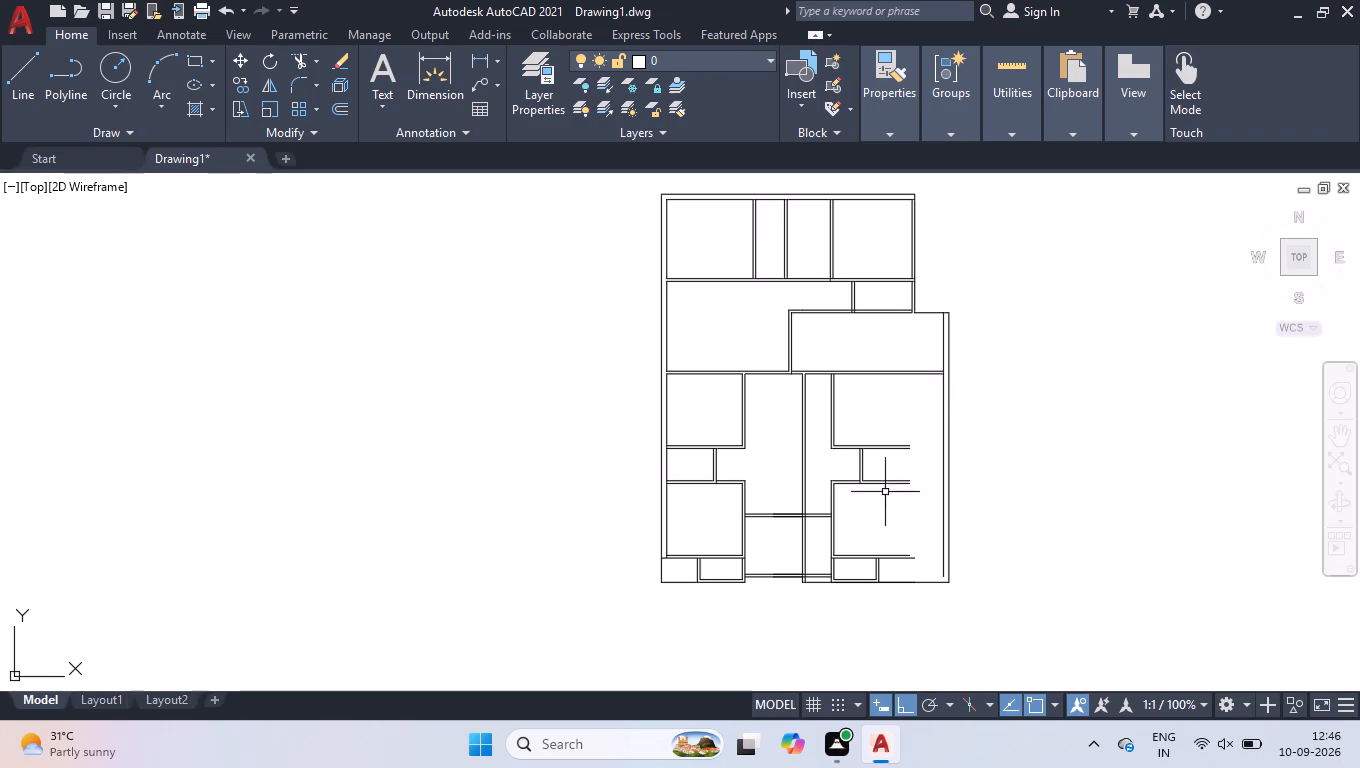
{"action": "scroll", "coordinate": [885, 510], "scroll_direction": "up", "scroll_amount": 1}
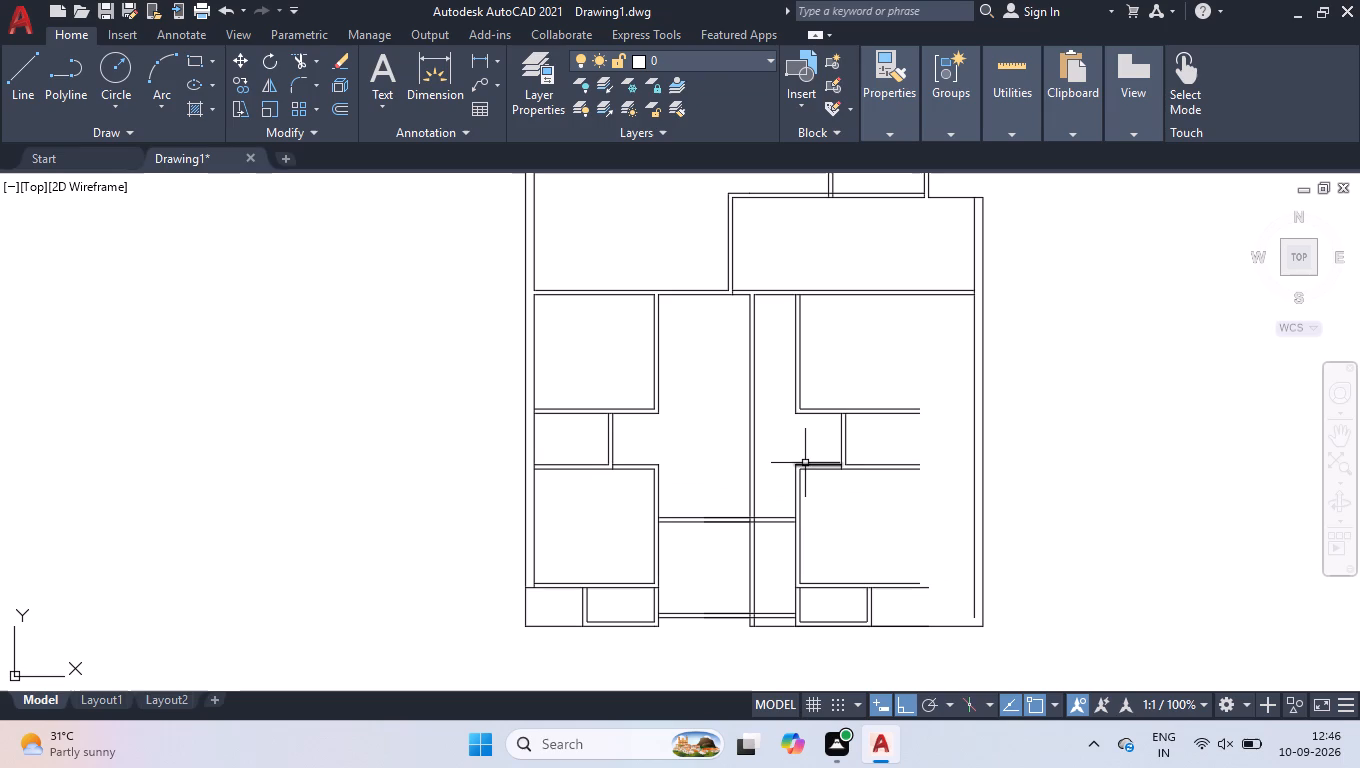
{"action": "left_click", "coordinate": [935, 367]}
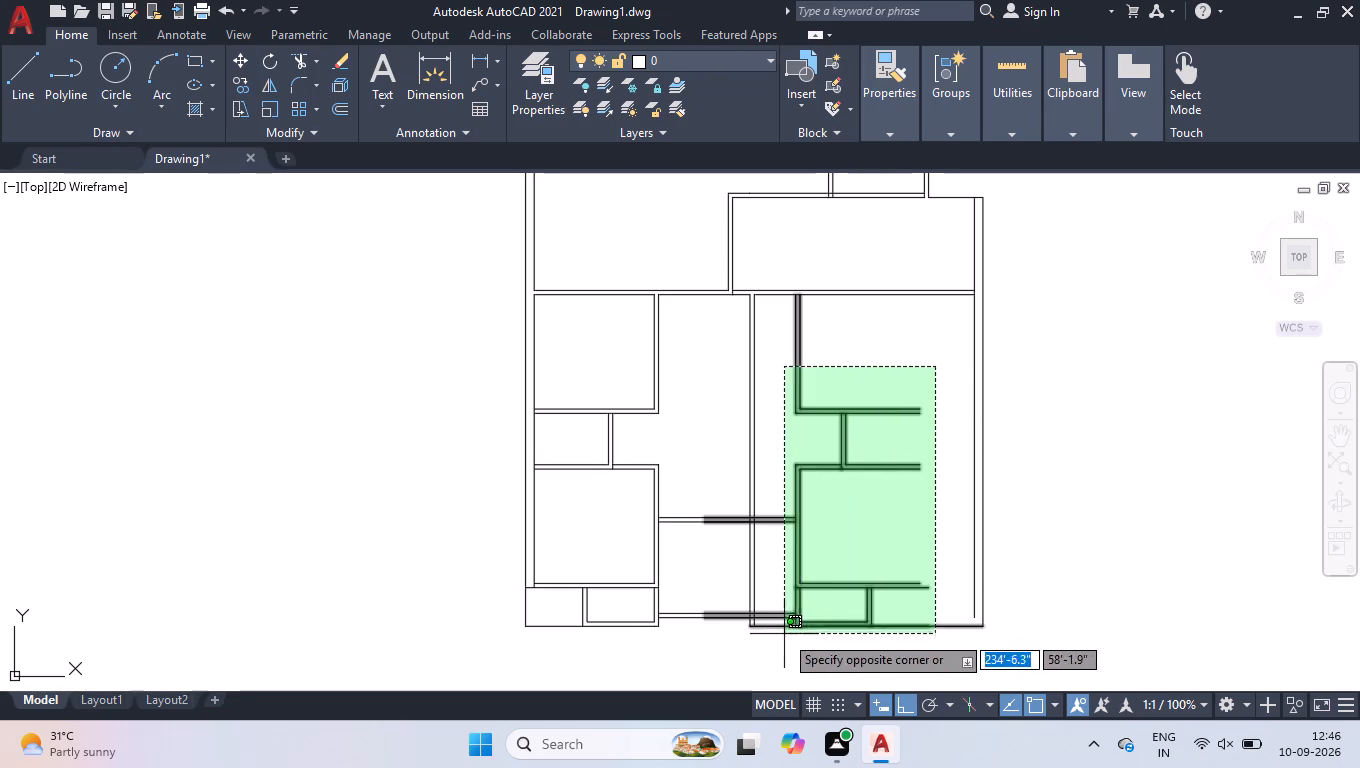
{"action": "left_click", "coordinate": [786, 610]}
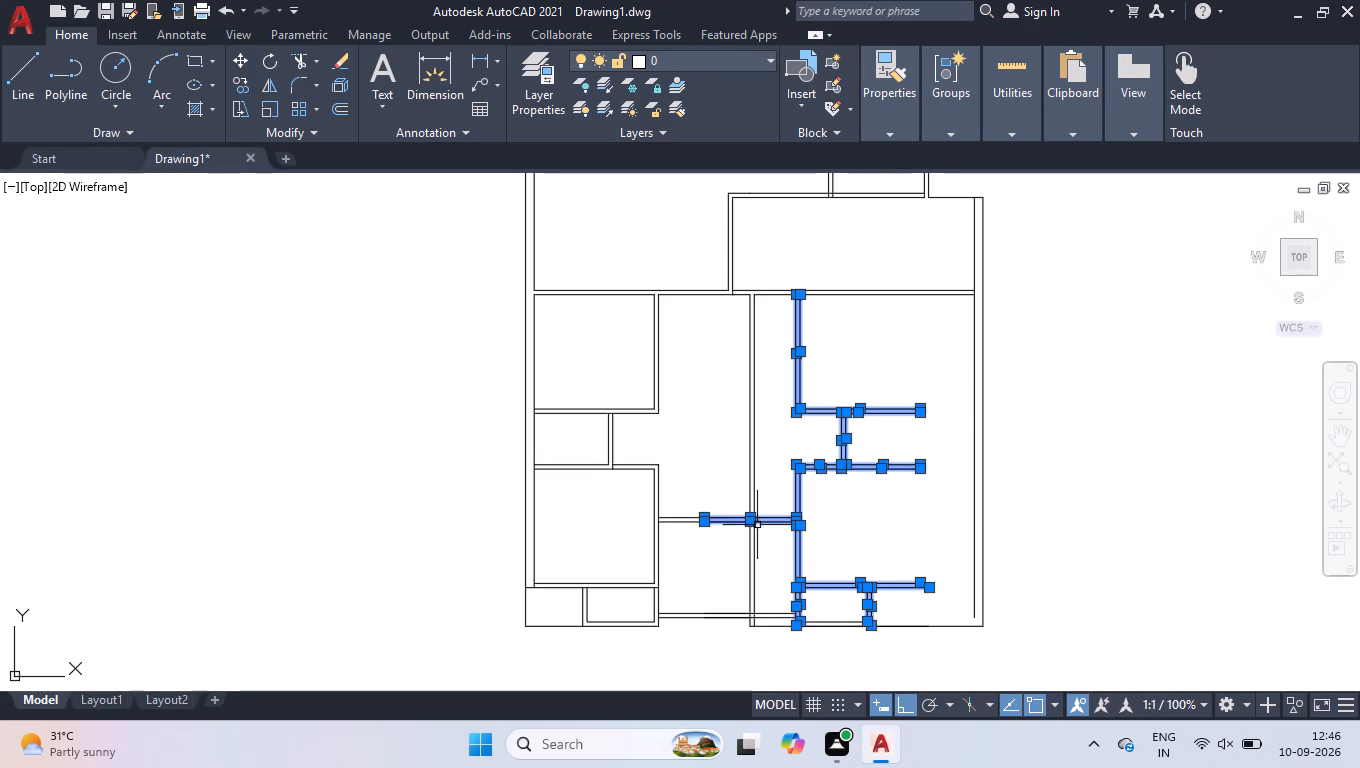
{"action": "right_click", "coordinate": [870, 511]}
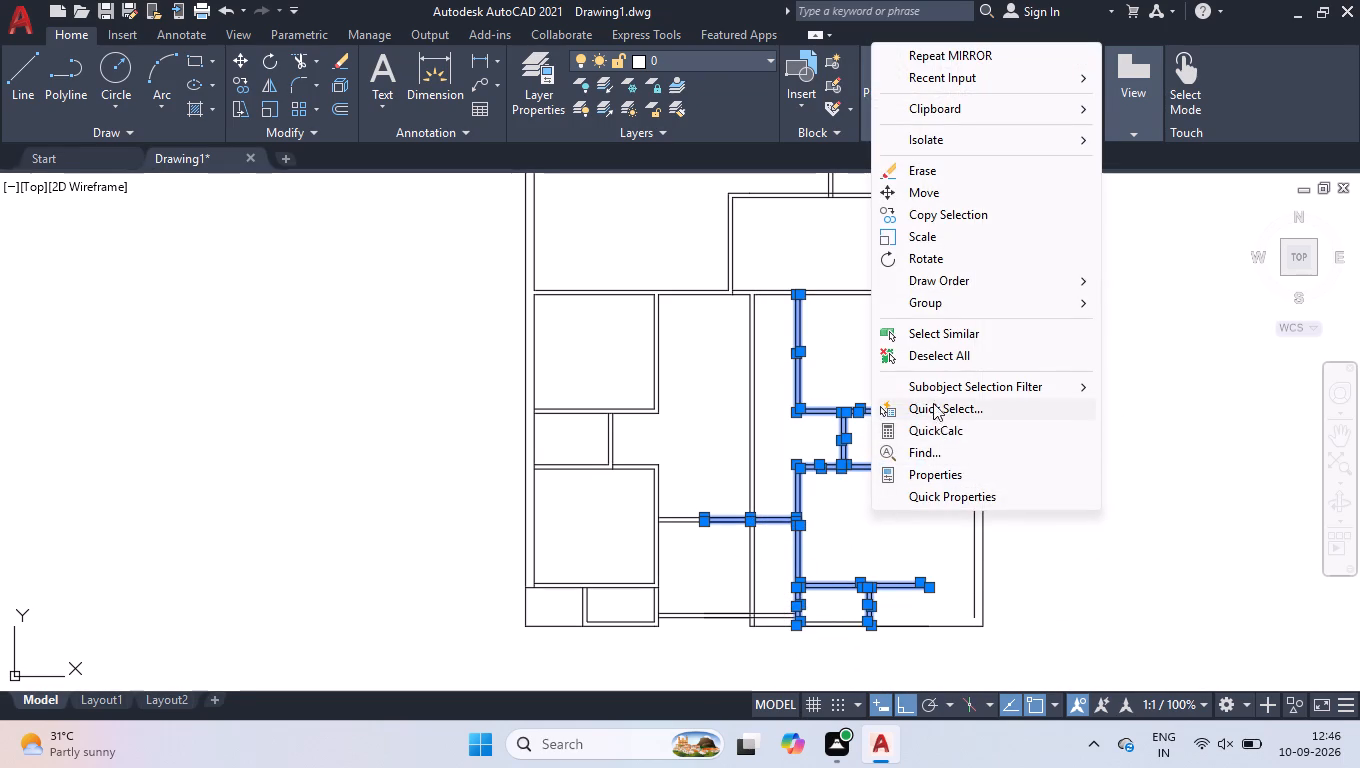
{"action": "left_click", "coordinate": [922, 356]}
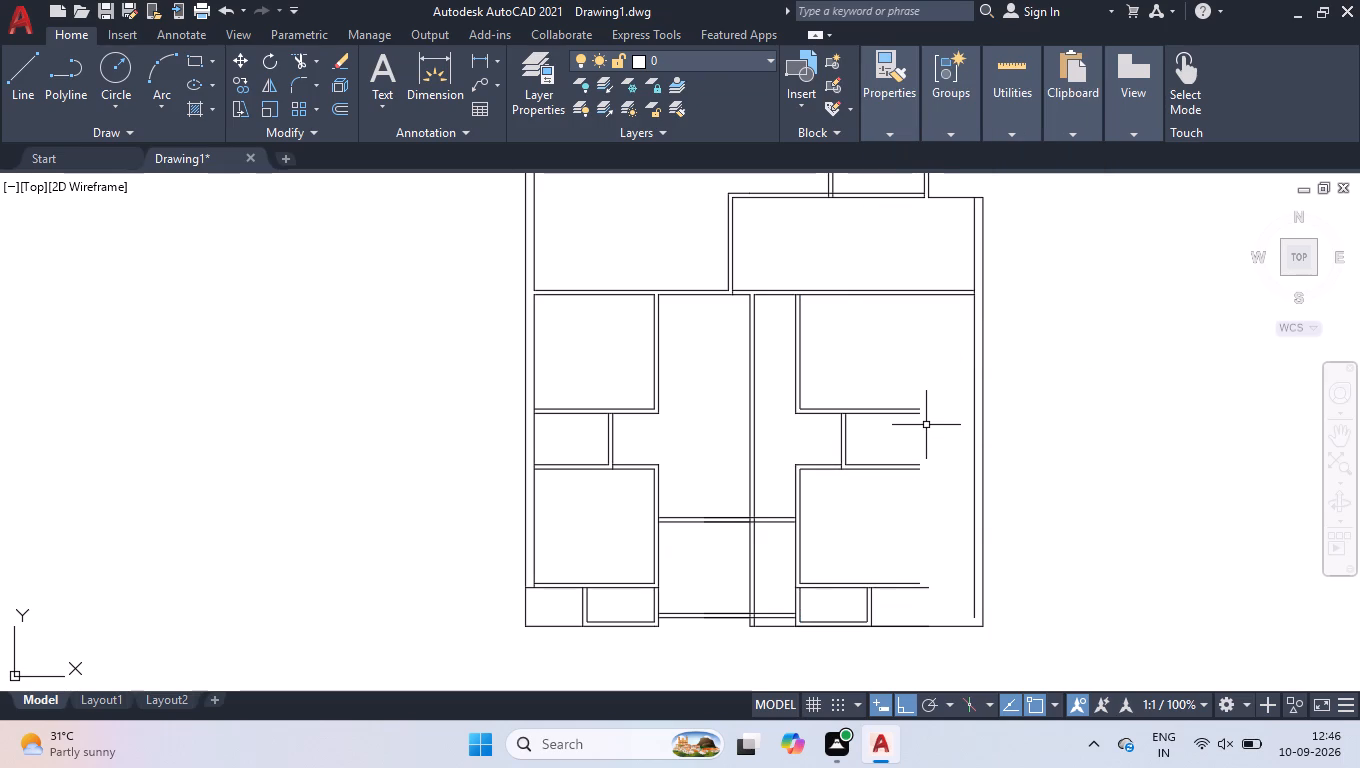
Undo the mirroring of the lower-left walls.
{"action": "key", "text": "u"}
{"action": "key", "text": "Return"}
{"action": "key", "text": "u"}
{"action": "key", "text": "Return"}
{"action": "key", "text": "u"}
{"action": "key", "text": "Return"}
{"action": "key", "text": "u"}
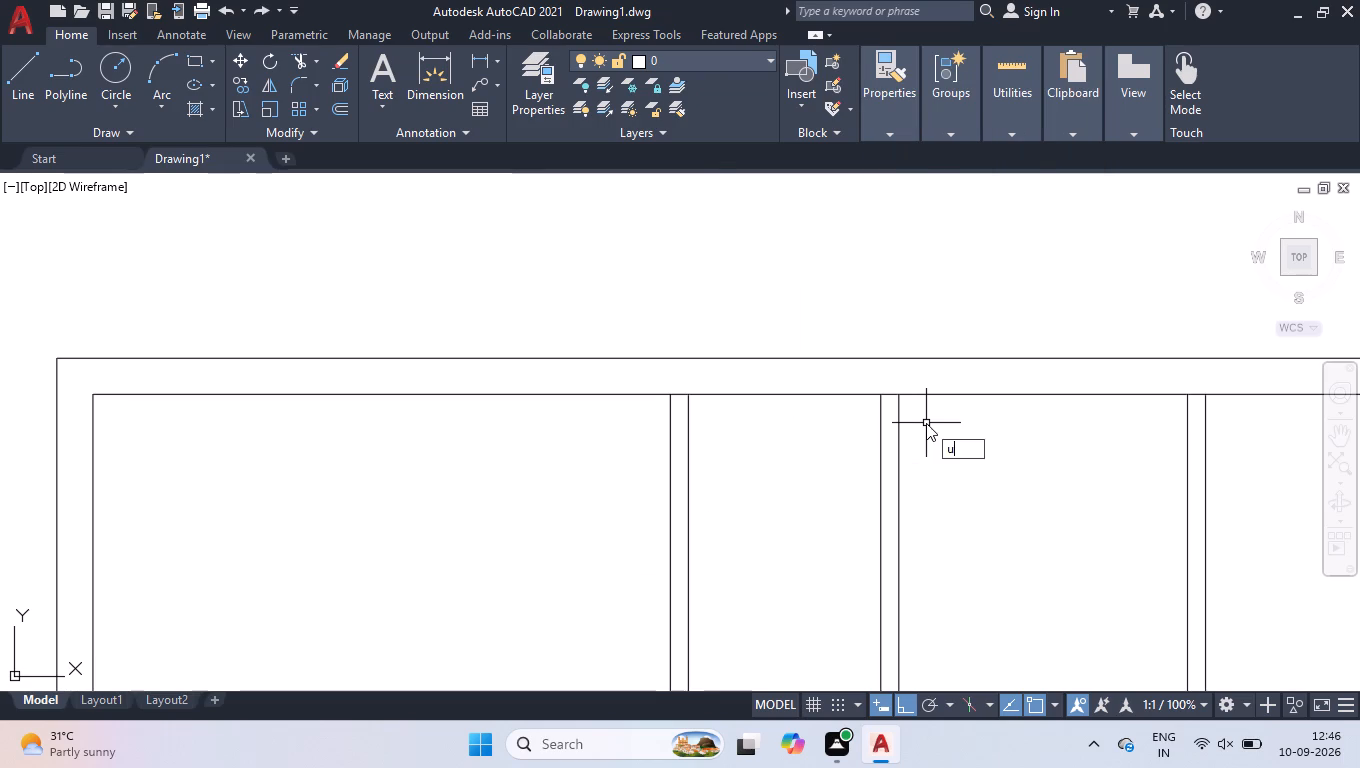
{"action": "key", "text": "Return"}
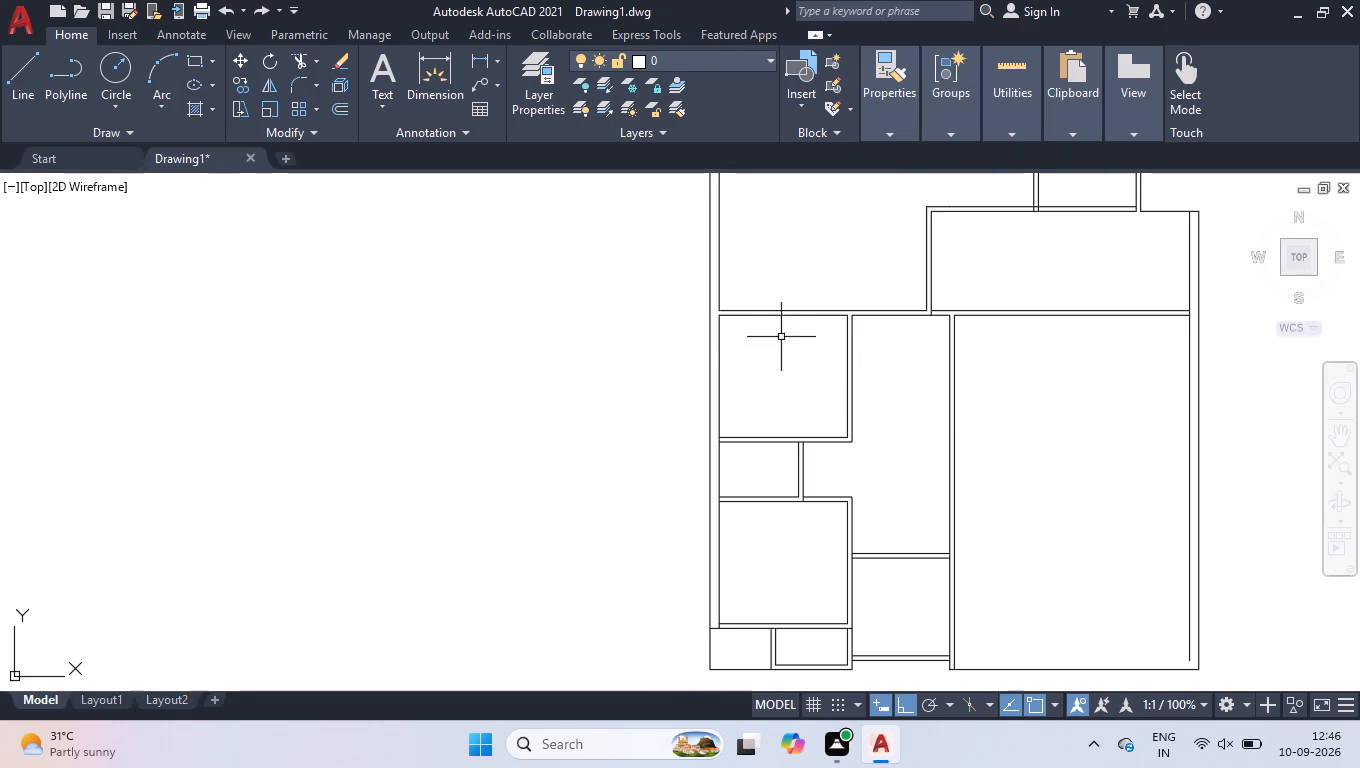
Copy the lower-left room walls and passage cross walls into the empty space left of the plan.
{"action": "left_click", "coordinate": [696, 320]}
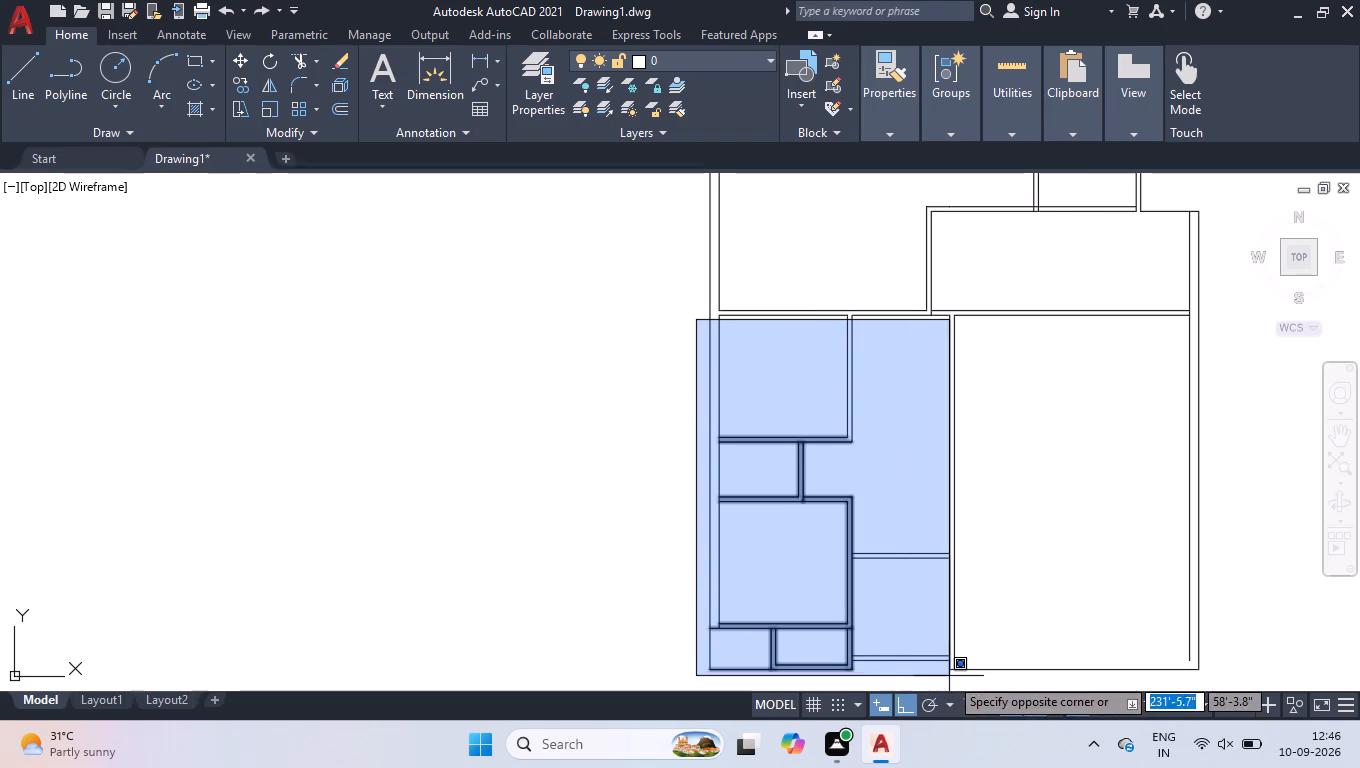
{"action": "left_click", "coordinate": [956, 676]}
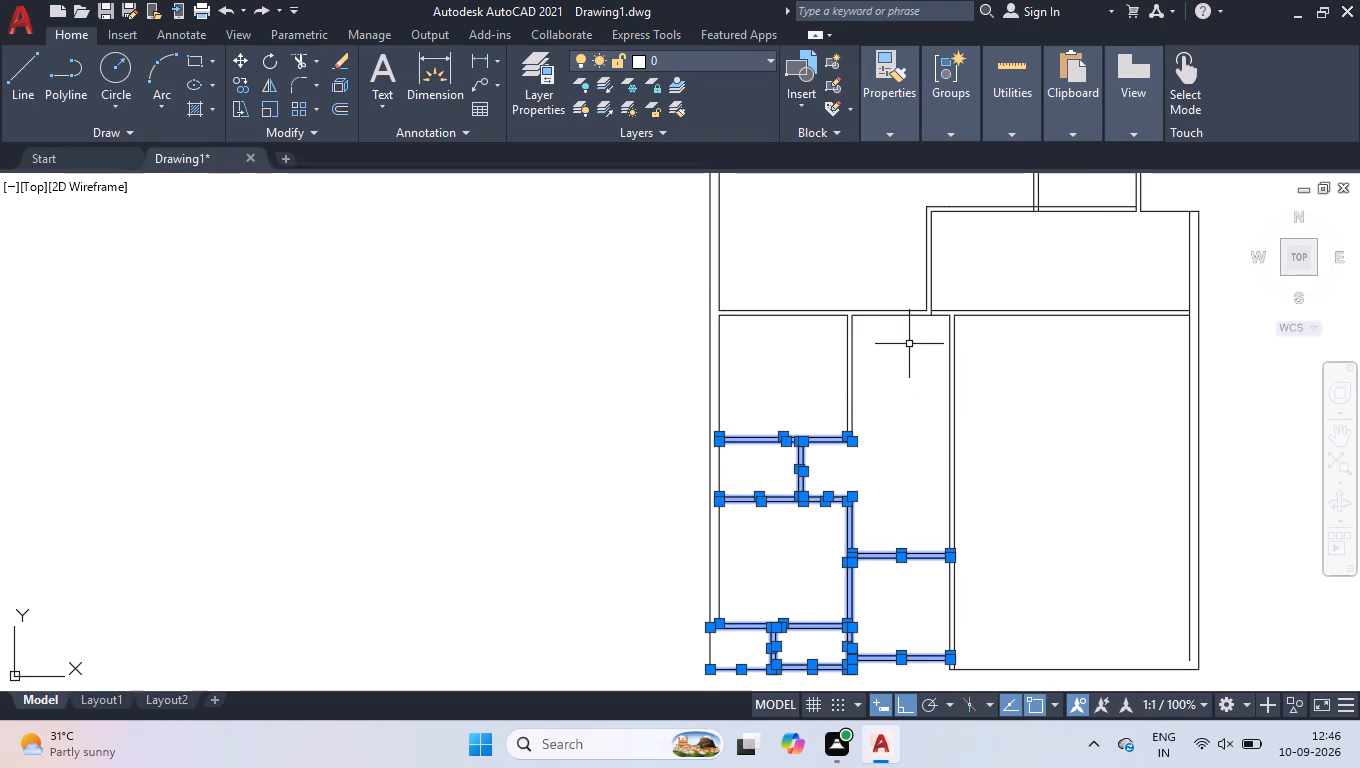
{"action": "left_click", "coordinate": [909, 344]}
{"action": "left_click", "coordinate": [775, 411]}
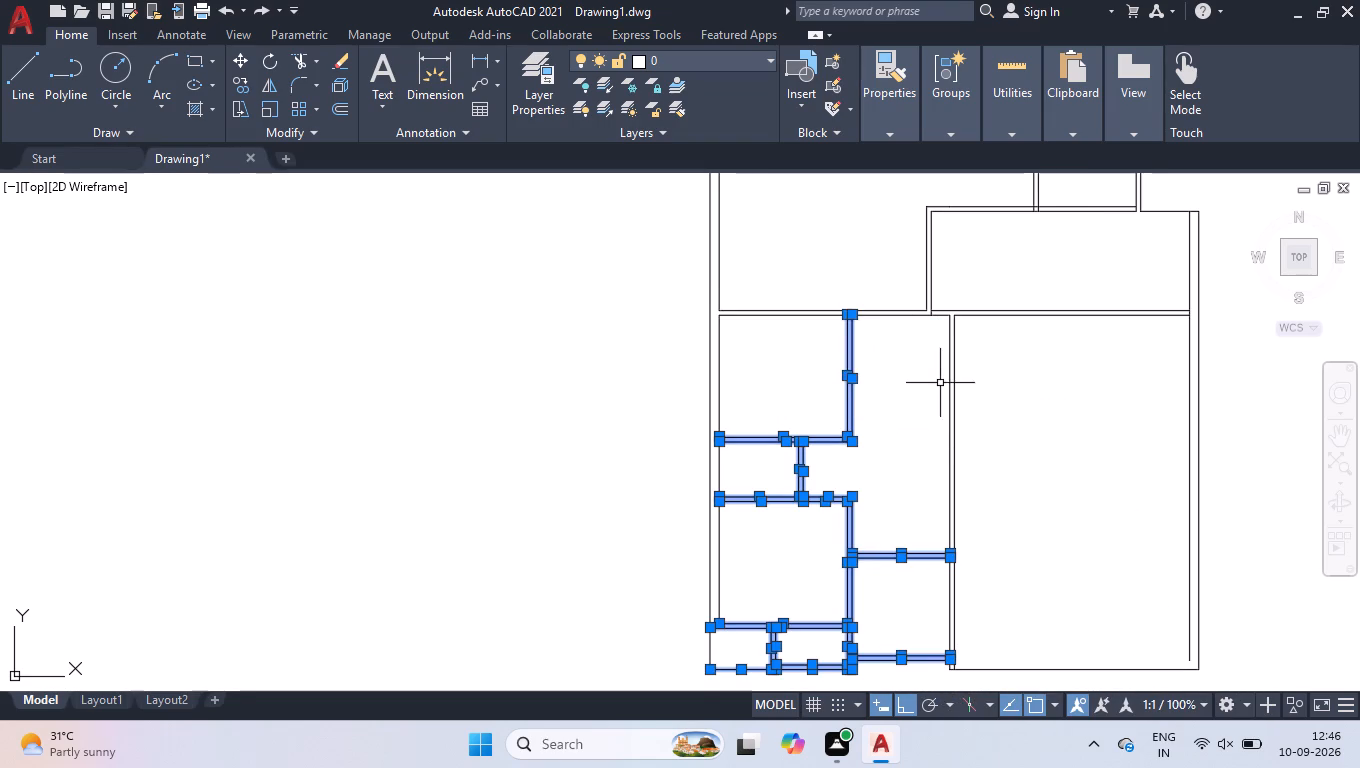
{"action": "scroll", "coordinate": [927, 374], "scroll_direction": "down", "scroll_amount": 2}
{"action": "type", "text": "co"}
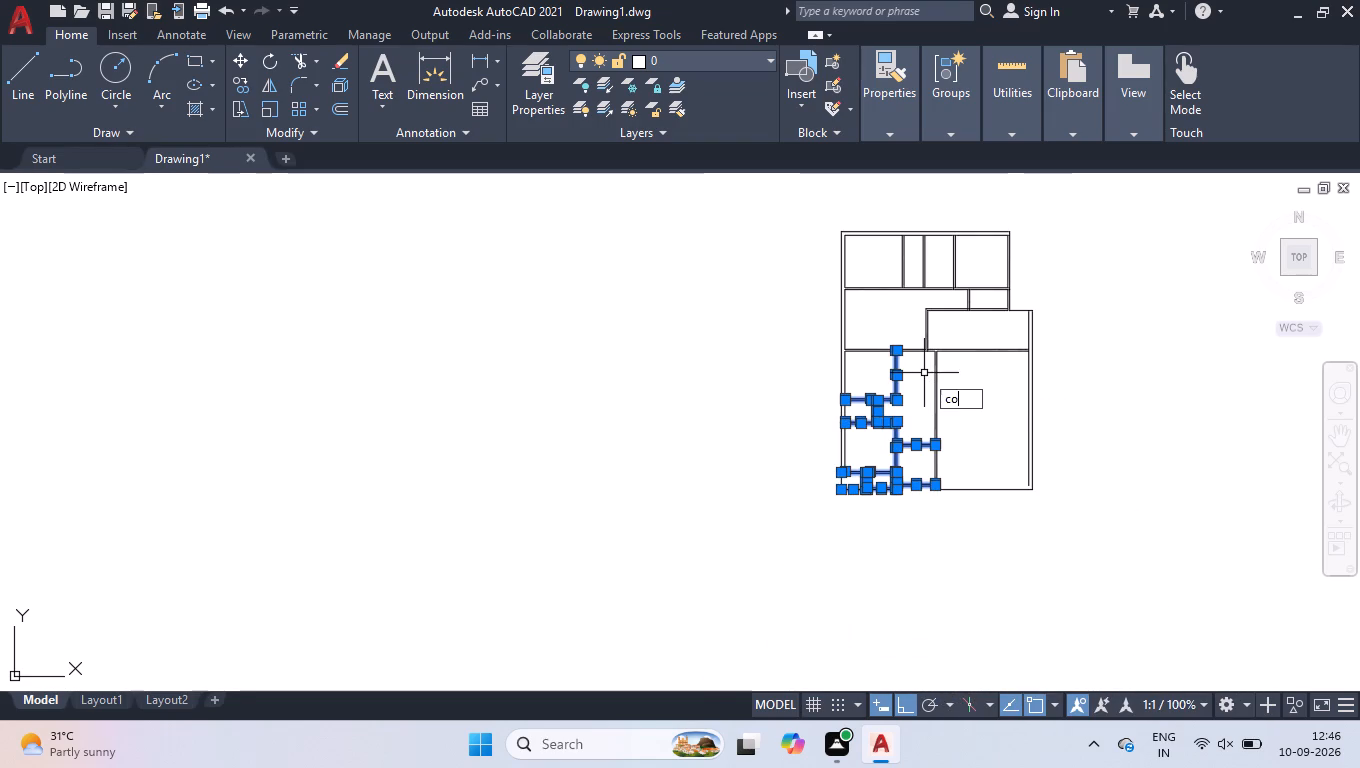
{"action": "key", "text": "Return"}
{"action": "left_click", "coordinate": [921, 378]}
{"action": "left_click", "coordinate": [676, 365]}
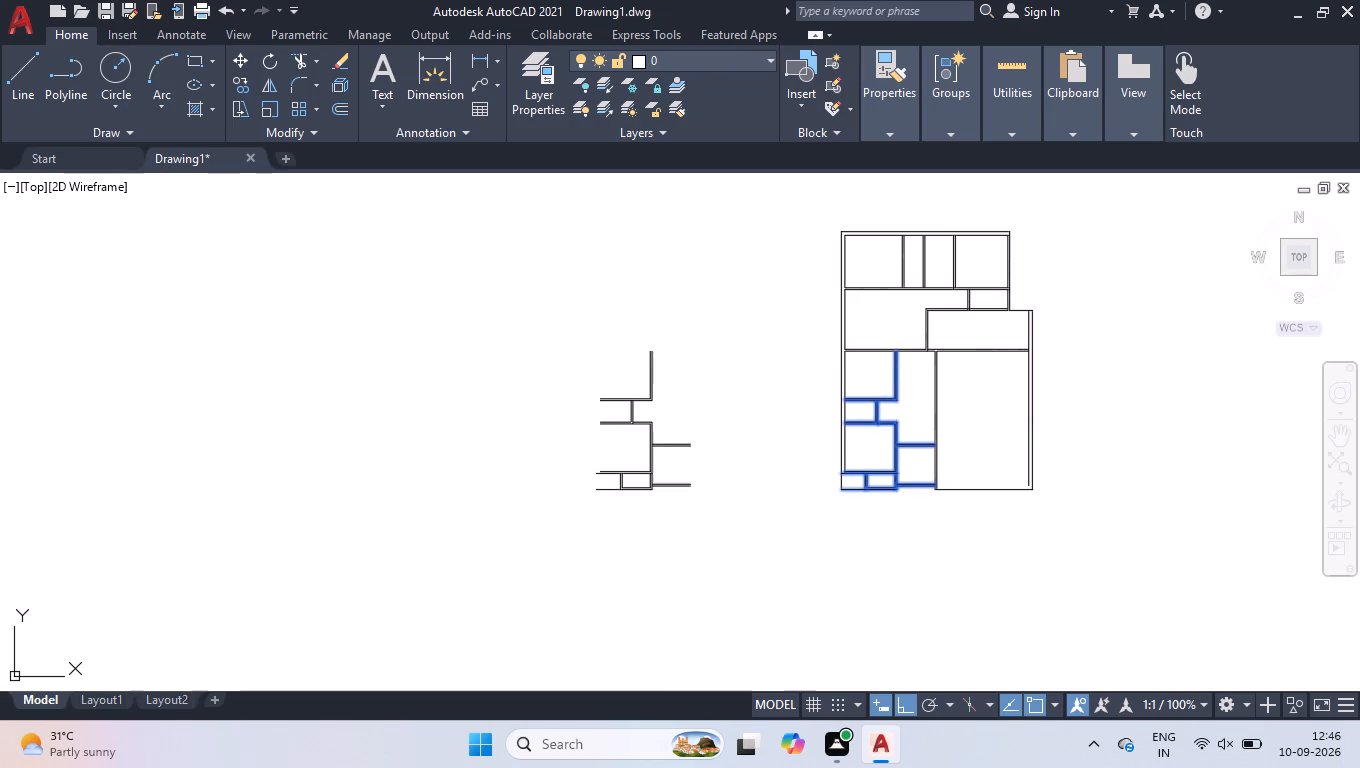
{"action": "key", "text": "space"}
Mirror the copied wall group about a vertical axis between it and the plan, keeping the originals.
{"action": "left_click", "coordinate": [729, 341]}
{"action": "left_click", "coordinate": [539, 538]}
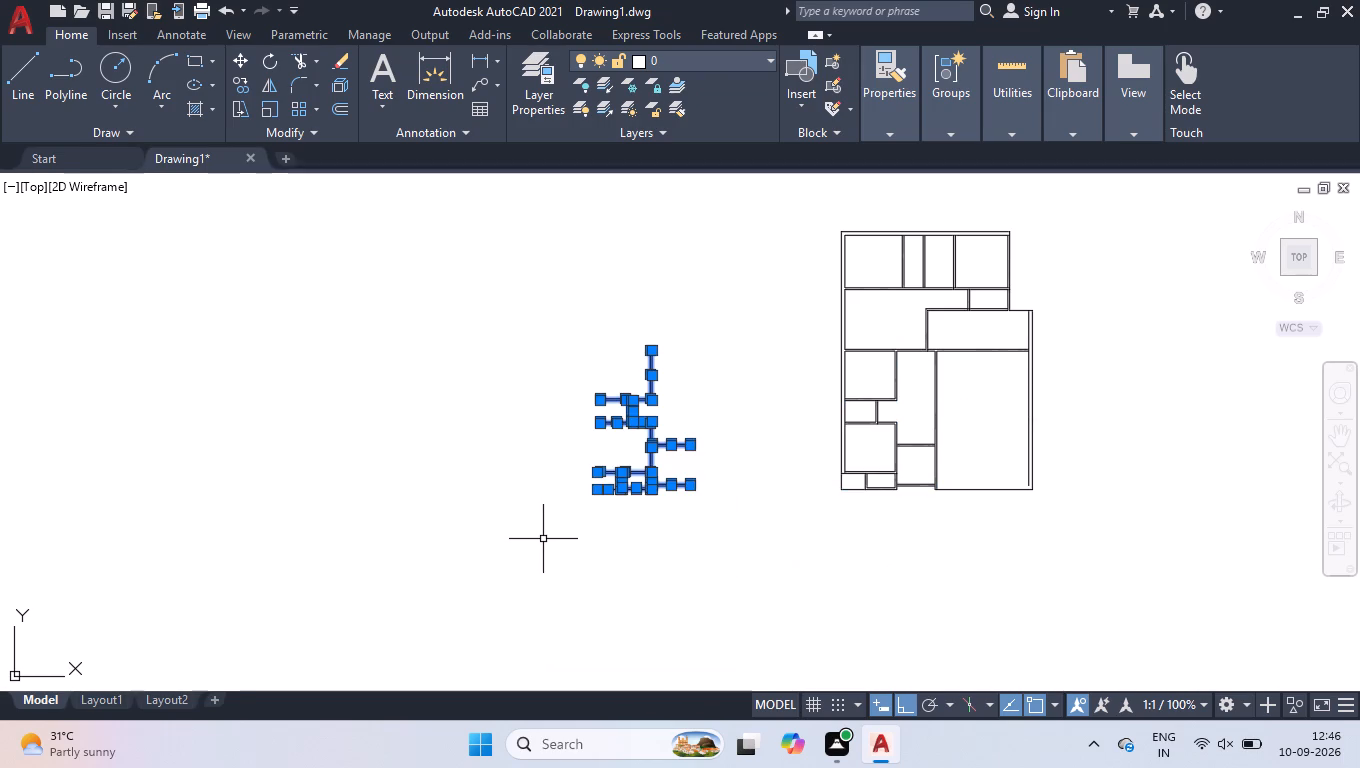
{"action": "type", "text": "mi"}
{"action": "key", "text": "Return"}
{"action": "left_click", "coordinate": [726, 298]}
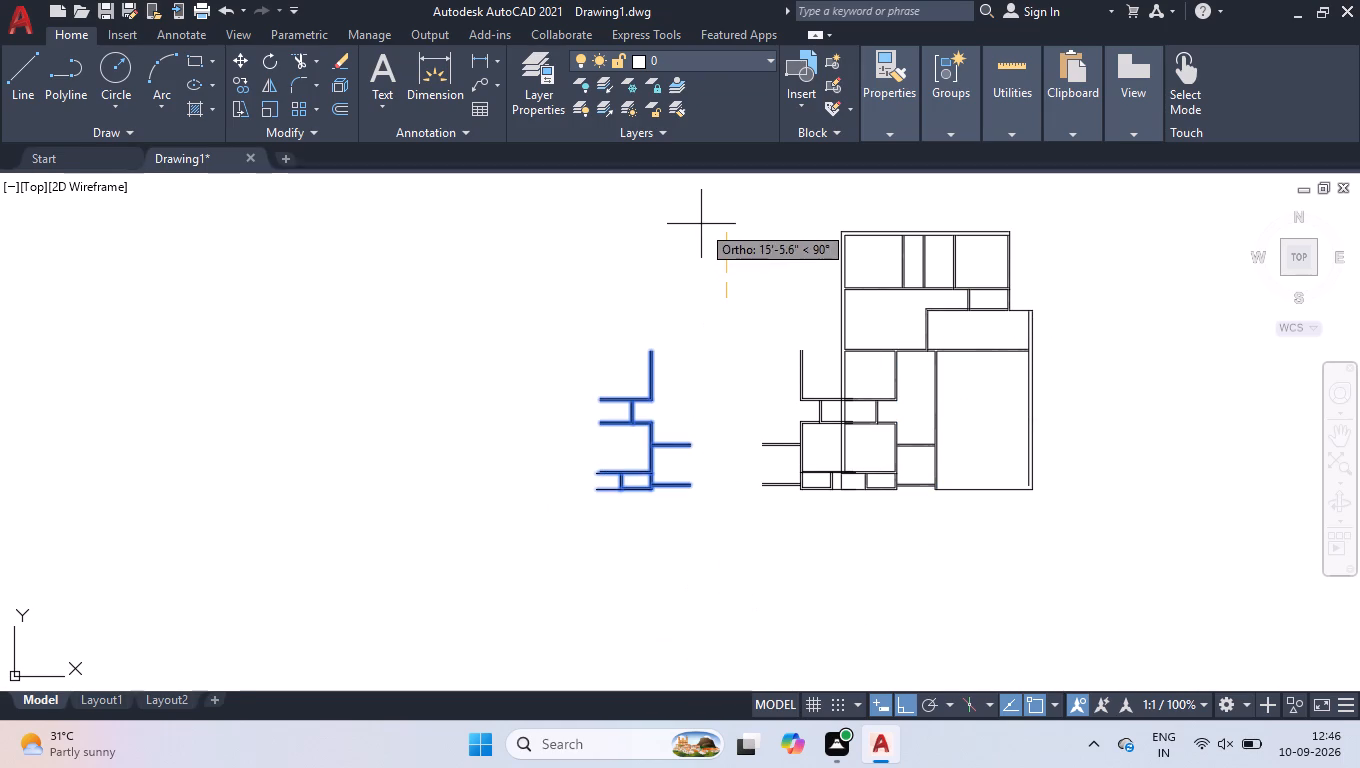
{"action": "key", "text": "space"}
{"action": "left_click", "coordinate": [725, 554]}
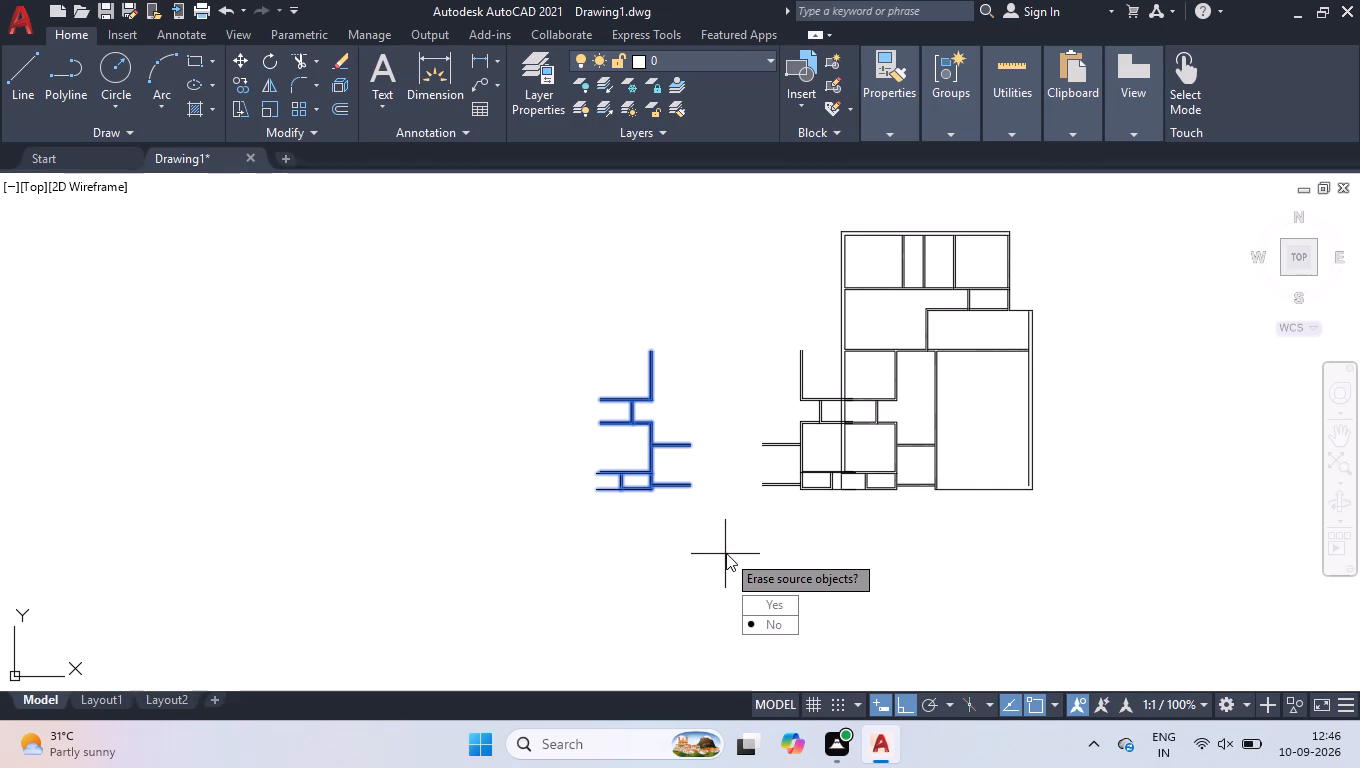
{"action": "left_click_drag", "start_coordinate": [755, 628], "coordinate": [727, 551]}
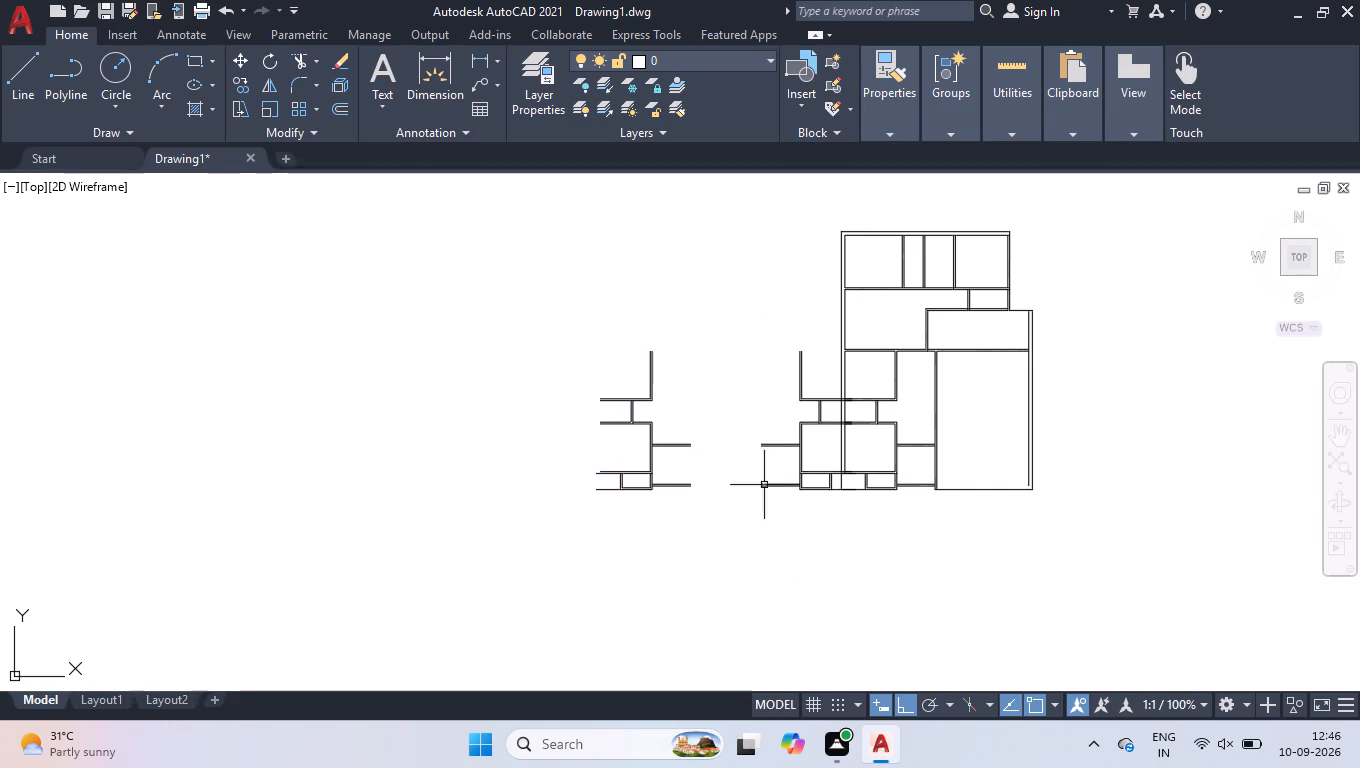
Move the mirrored wall group horizontally off the plan into the empty space beyond the original copied walls.
{"action": "left_click", "coordinate": [770, 317]}
{"action": "left_click", "coordinate": [805, 545]}
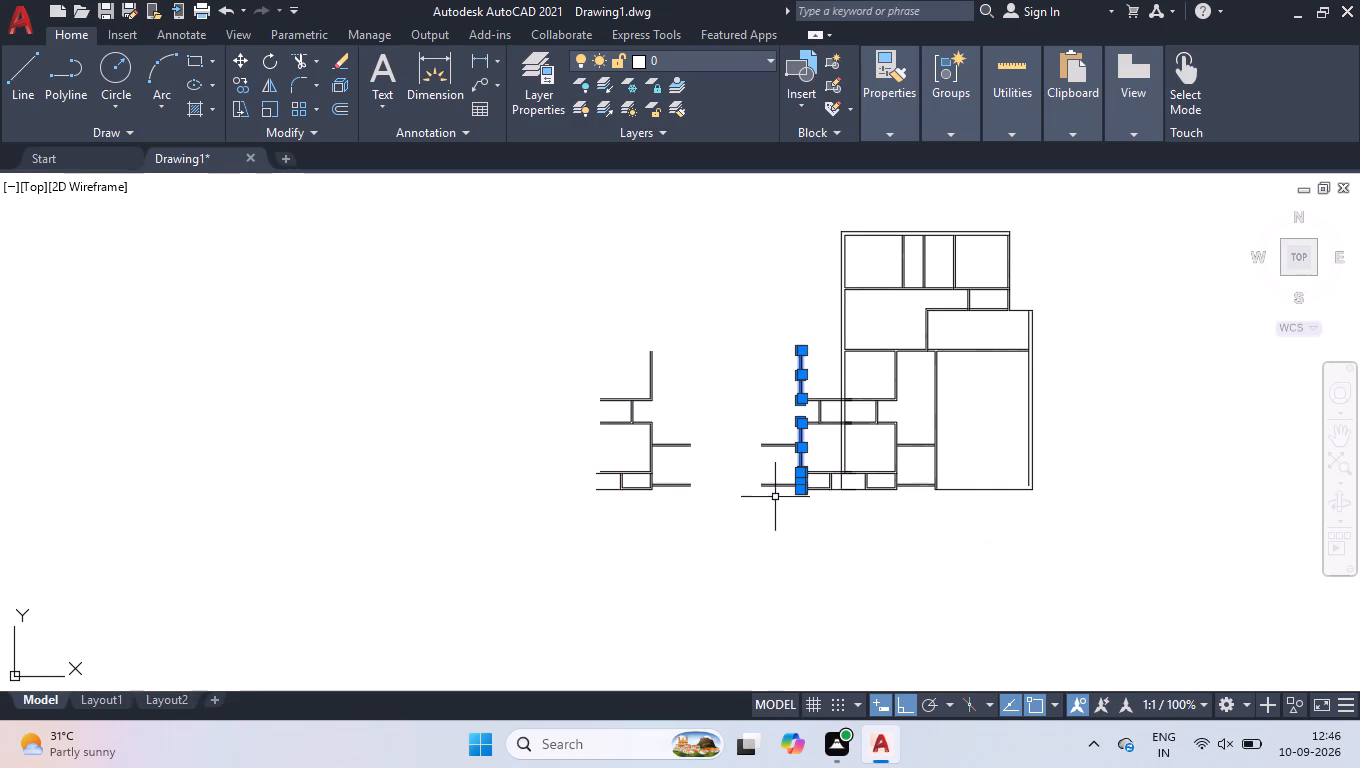
{"action": "left_click", "coordinate": [827, 377]}
{"action": "left_click", "coordinate": [731, 528]}
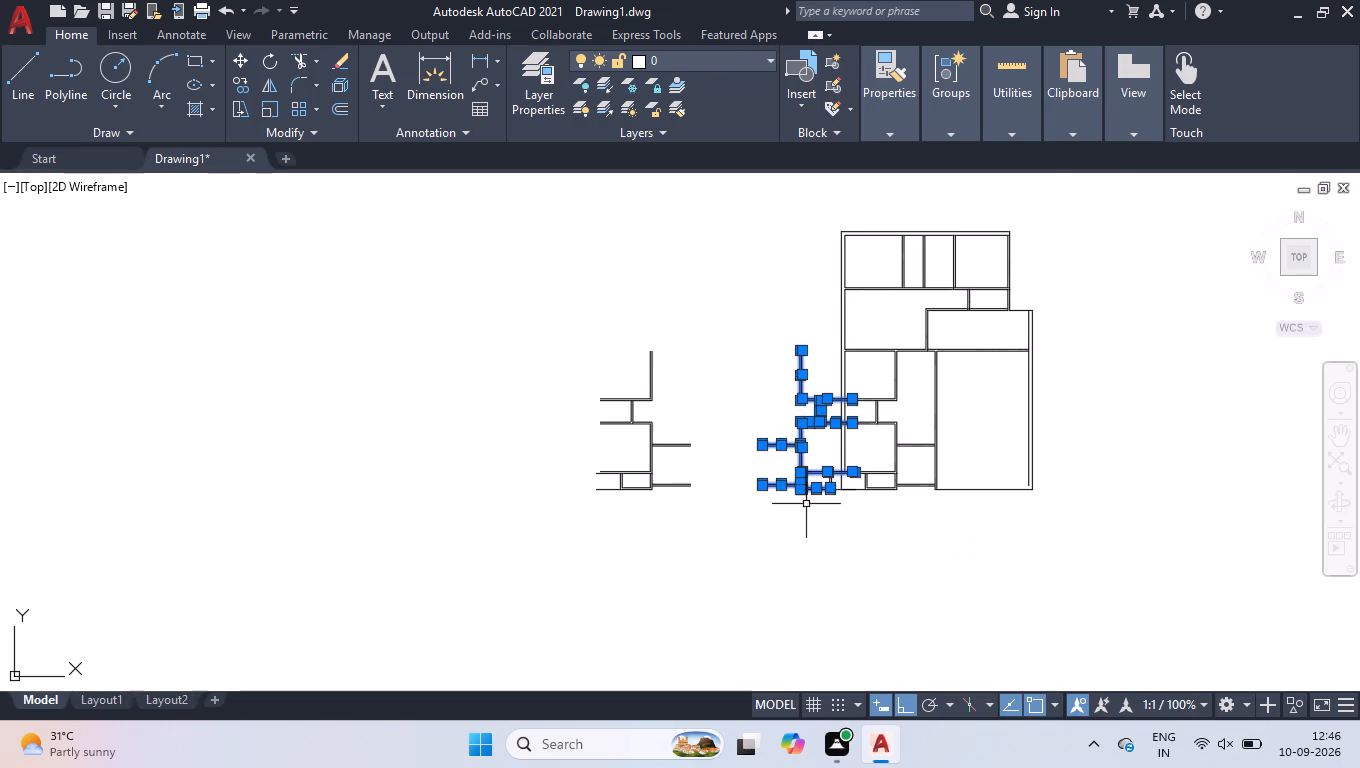
{"action": "scroll", "coordinate": [818, 482], "scroll_direction": "up", "scroll_amount": 3}
{"action": "left_click", "coordinate": [875, 511]}
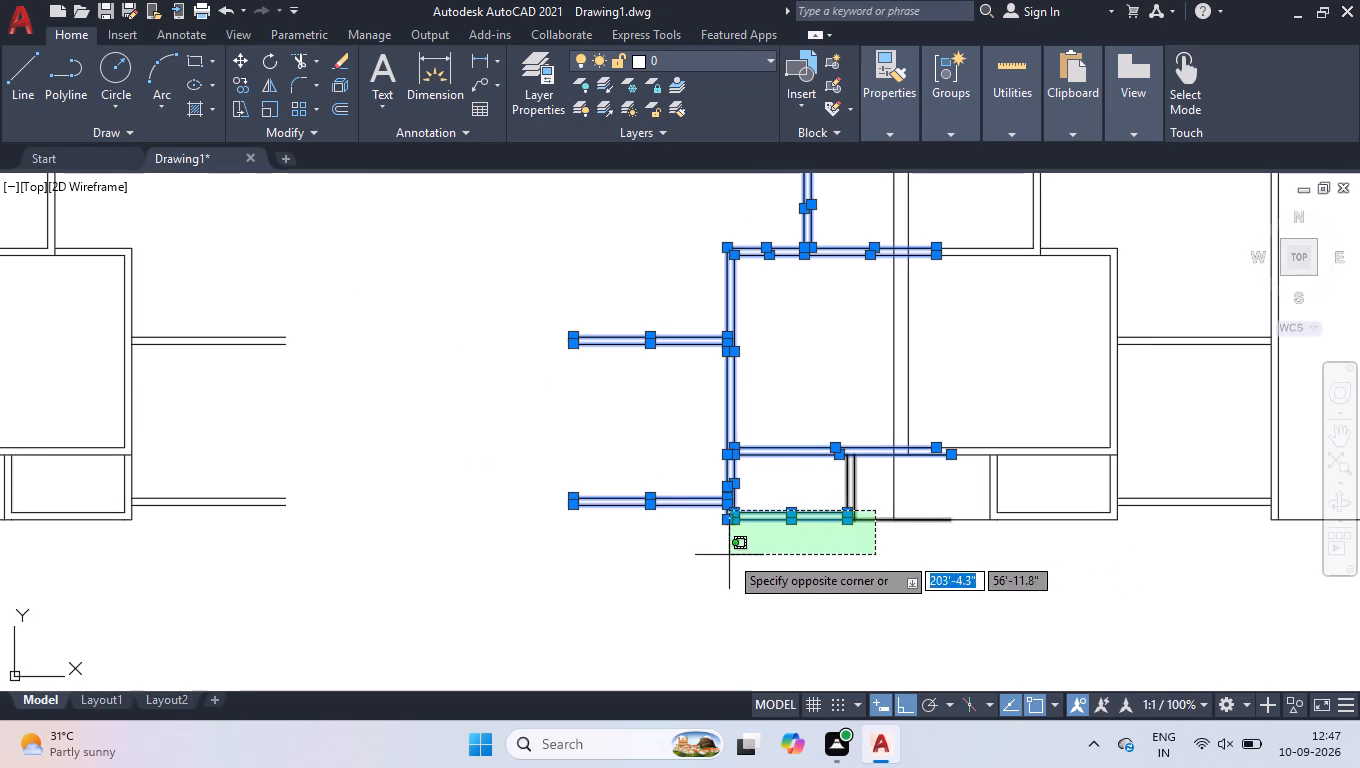
{"action": "left_click", "coordinate": [722, 554]}
{"action": "scroll", "coordinate": [714, 559], "scroll_direction": "down", "scroll_amount": 3}
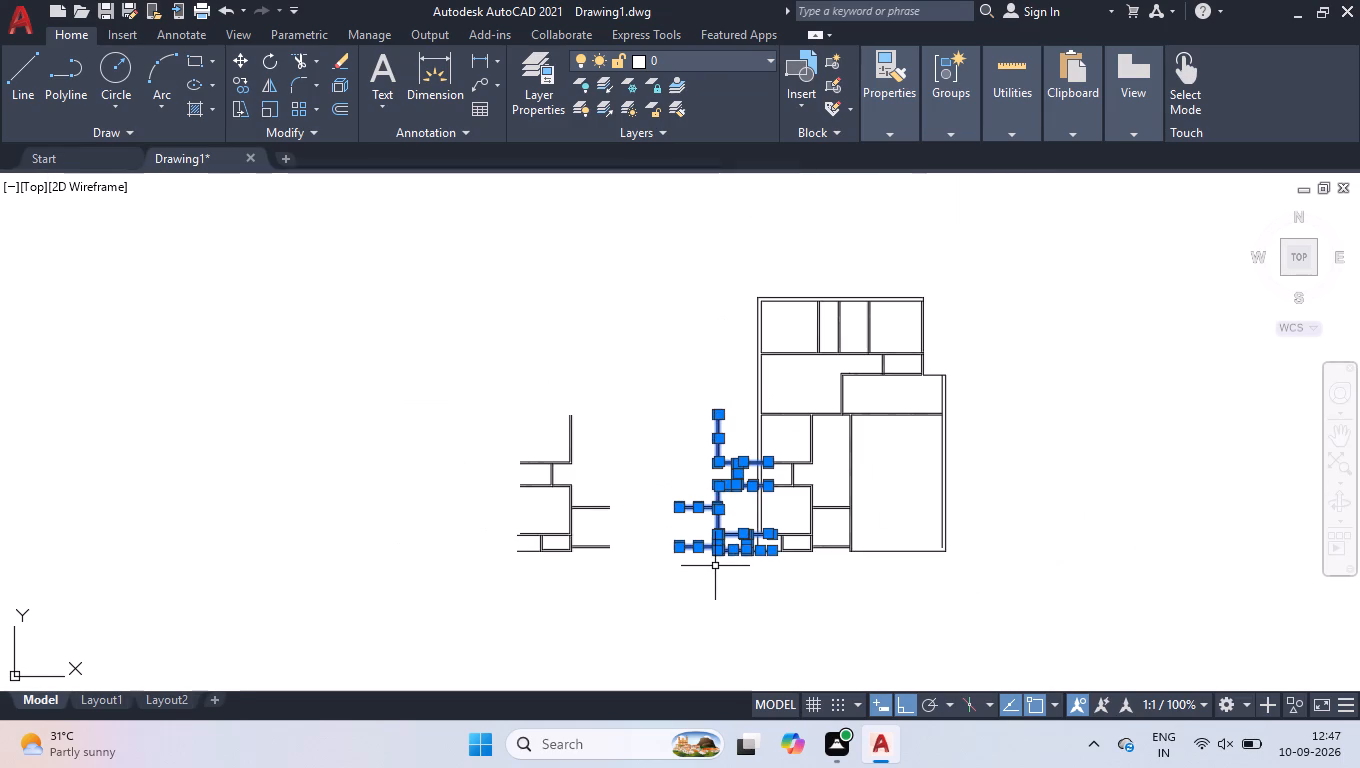
{"action": "key", "text": "m"}
{"action": "key", "text": "Return"}
{"action": "left_click", "coordinate": [726, 575]}
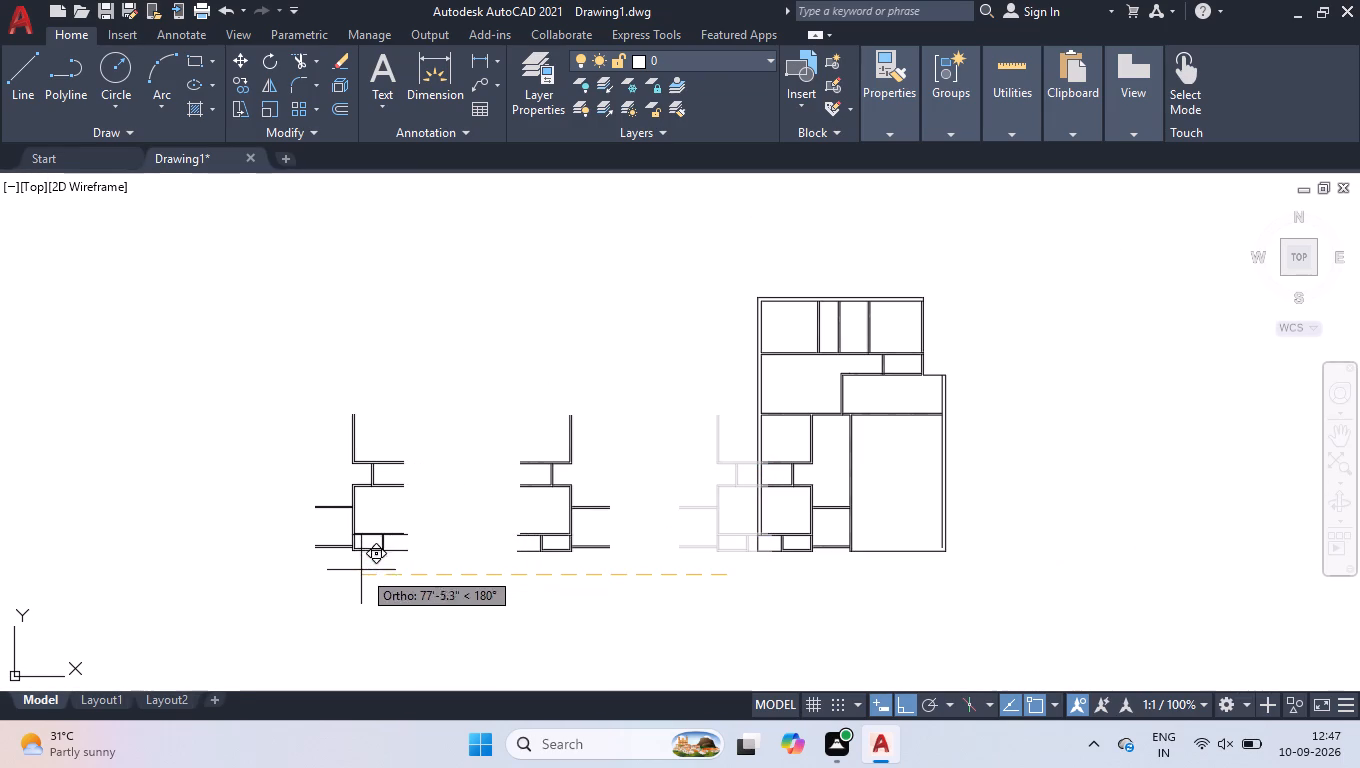
{"action": "left_click", "coordinate": [358, 572]}
{"action": "key", "text": "space"}
{"action": "key", "text": "space"}
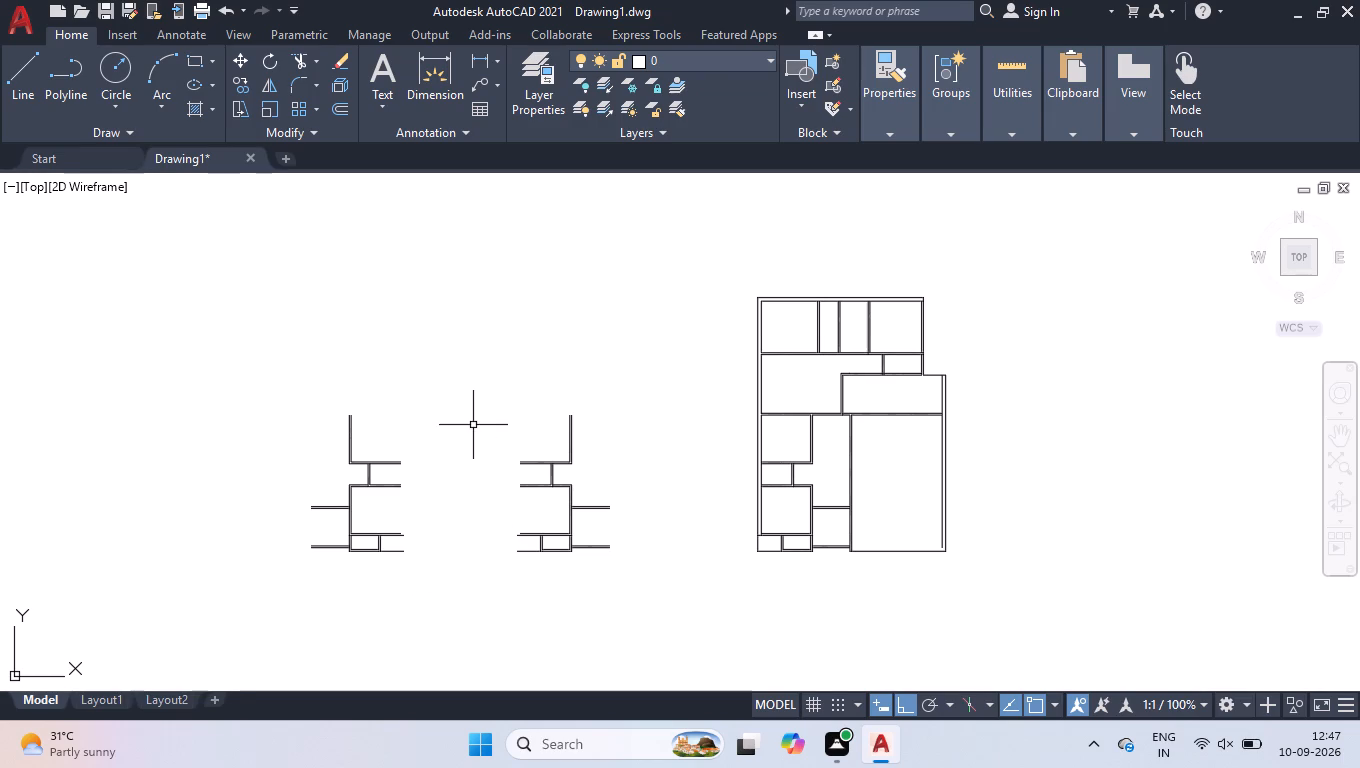
Move the mirrored wall group by its upper passage wall's free end onto the plan's central wall, mirroring the left rooms.
{"action": "left_click", "coordinate": [460, 394]}
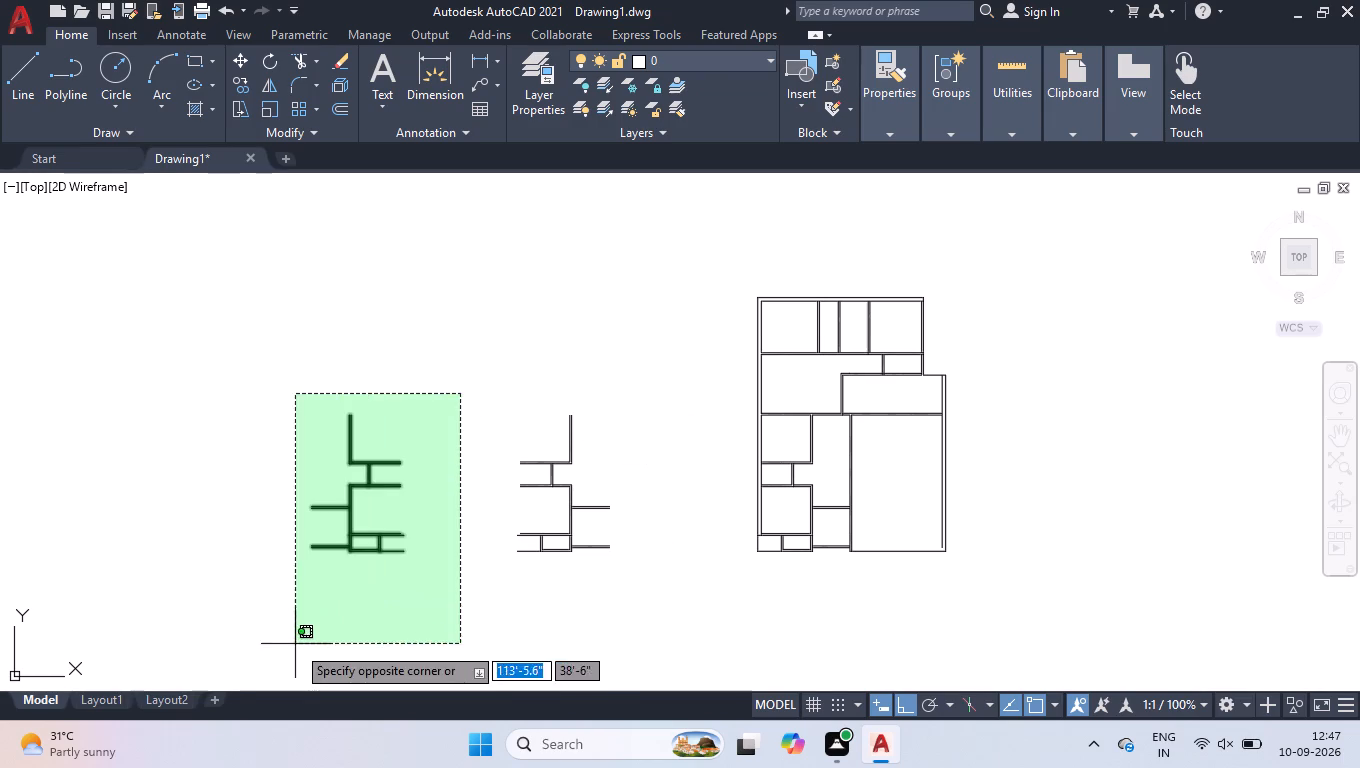
{"action": "left_click", "coordinate": [284, 628]}
{"action": "key", "text": "m"}
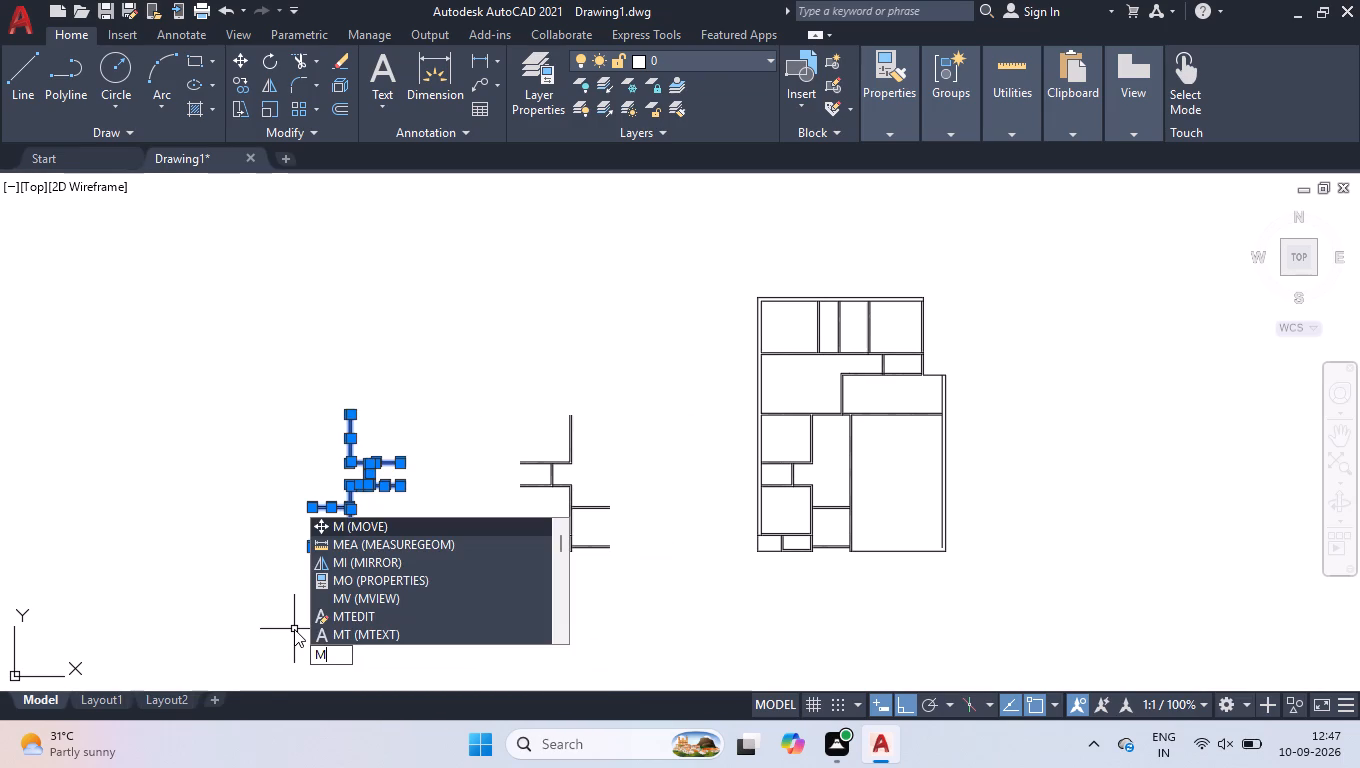
{"action": "left_click", "coordinate": [265, 421]}
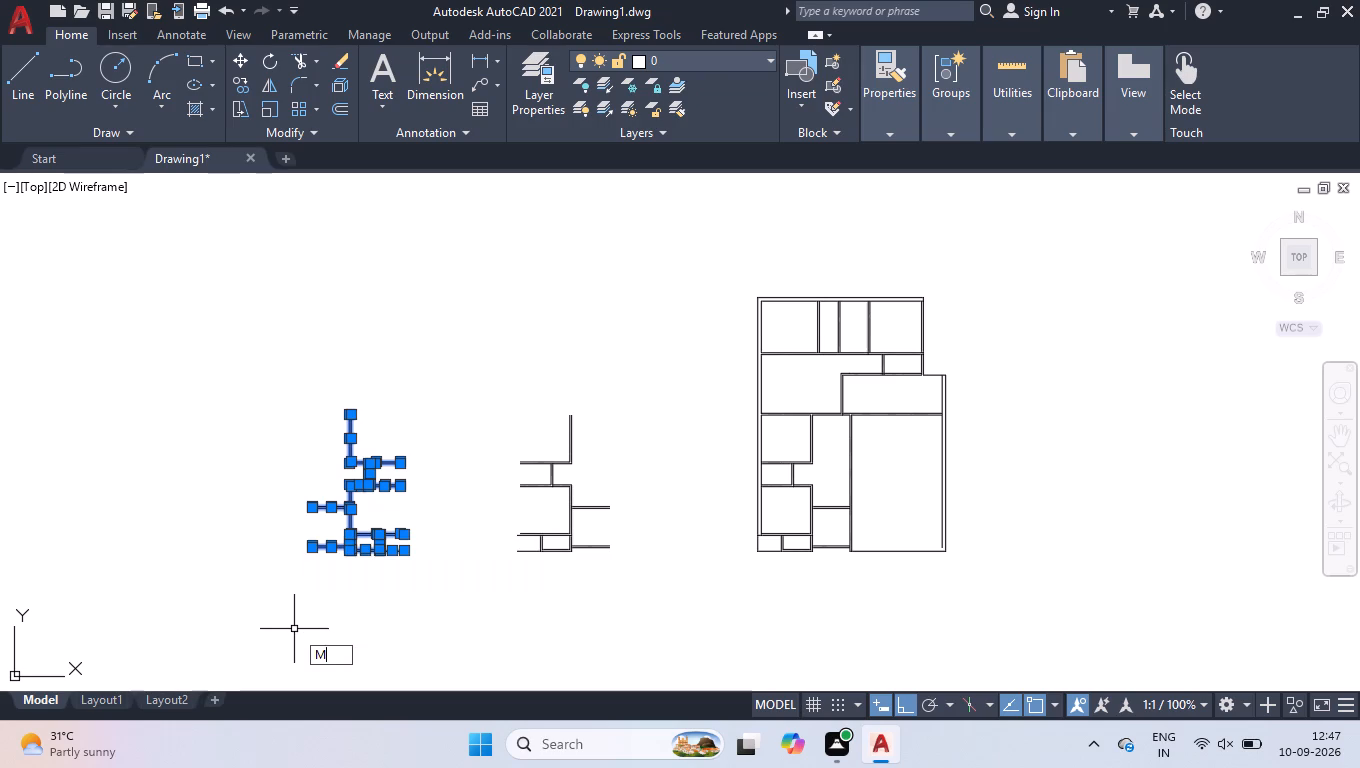
{"action": "left_click", "coordinate": [293, 385]}
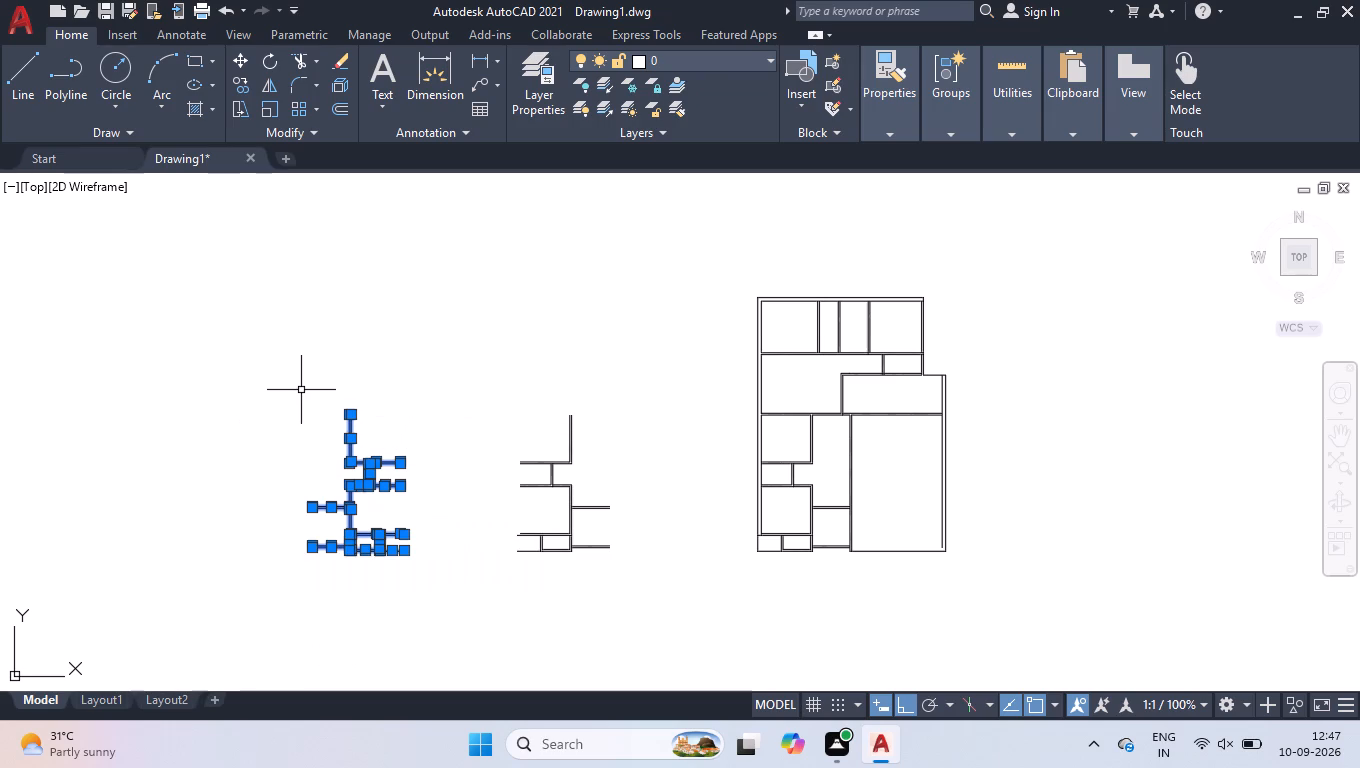
{"action": "key", "text": "m"}
{"action": "key", "text": "Return"}
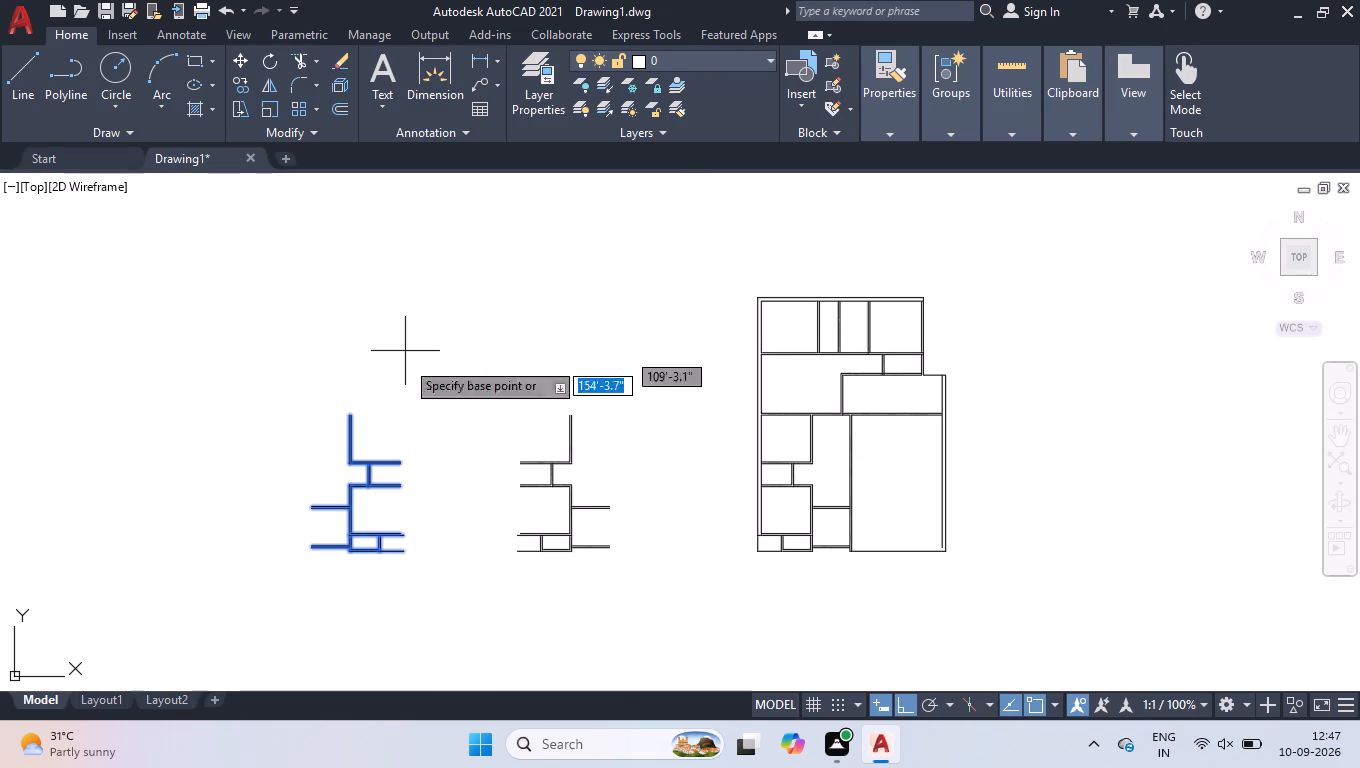
{"action": "scroll", "coordinate": [312, 533], "scroll_direction": "up", "scroll_amount": 4}
{"action": "left_click", "coordinate": [293, 365]}
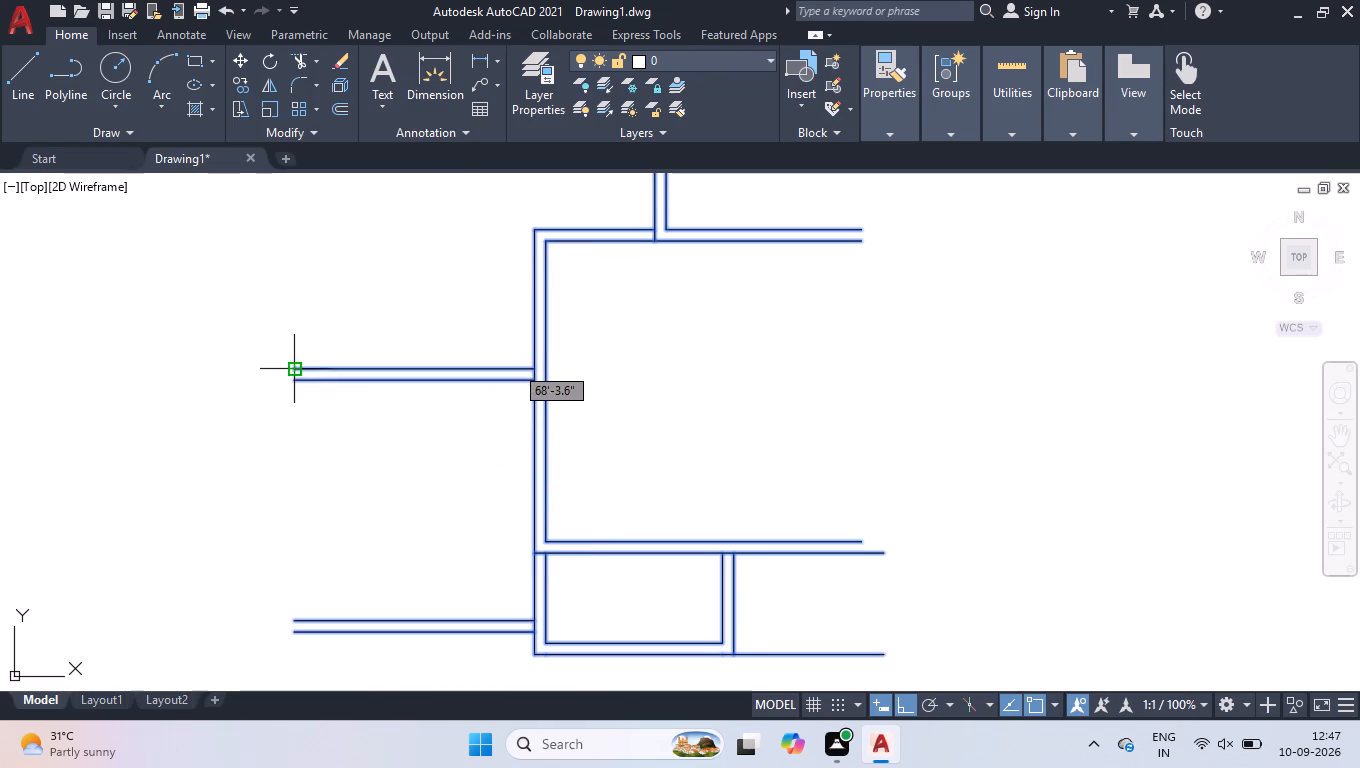
{"action": "scroll", "coordinate": [363, 362], "scroll_direction": "down", "scroll_amount": 3}
{"action": "scroll", "coordinate": [778, 412], "scroll_direction": "down", "scroll_amount": 1}
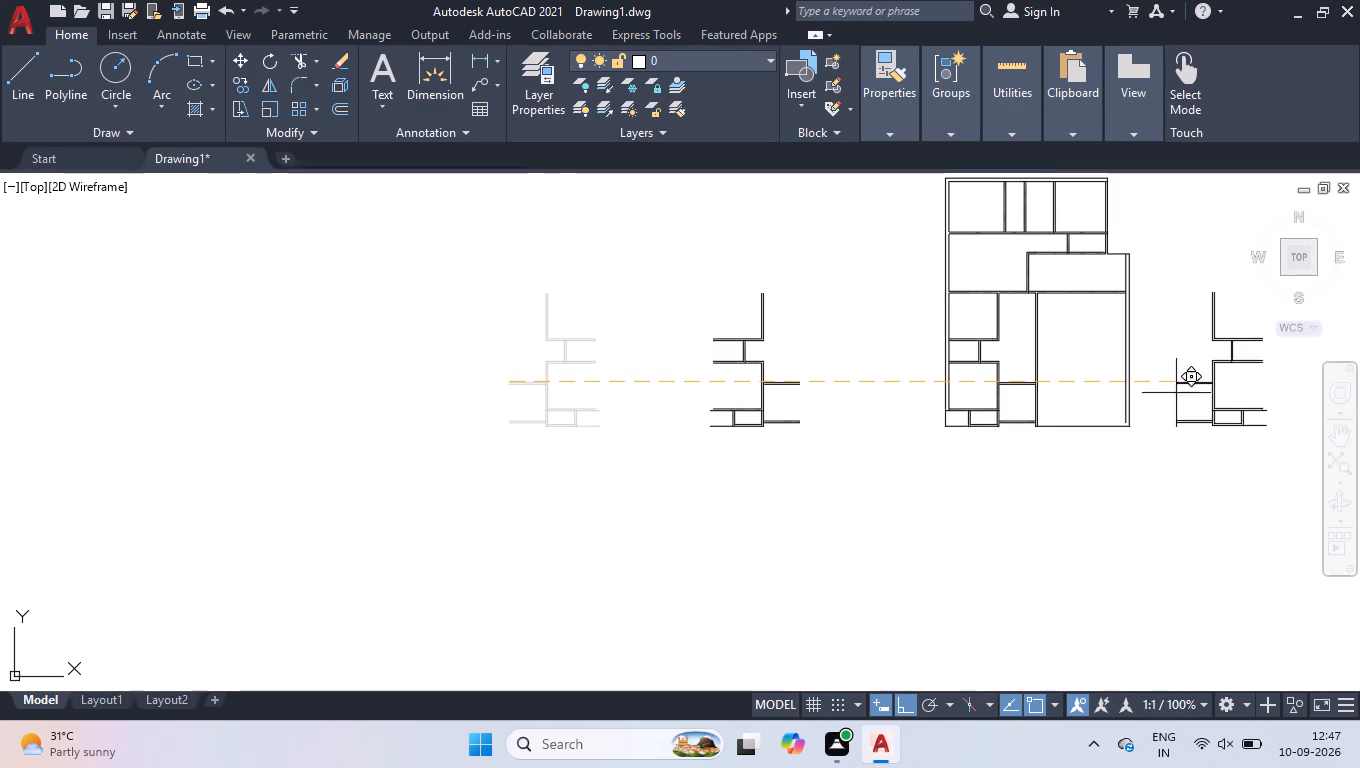
{"action": "scroll", "coordinate": [1090, 440], "scroll_direction": "up", "scroll_amount": 3}
{"action": "scroll", "coordinate": [870, 152], "scroll_direction": "up", "scroll_amount": 3}
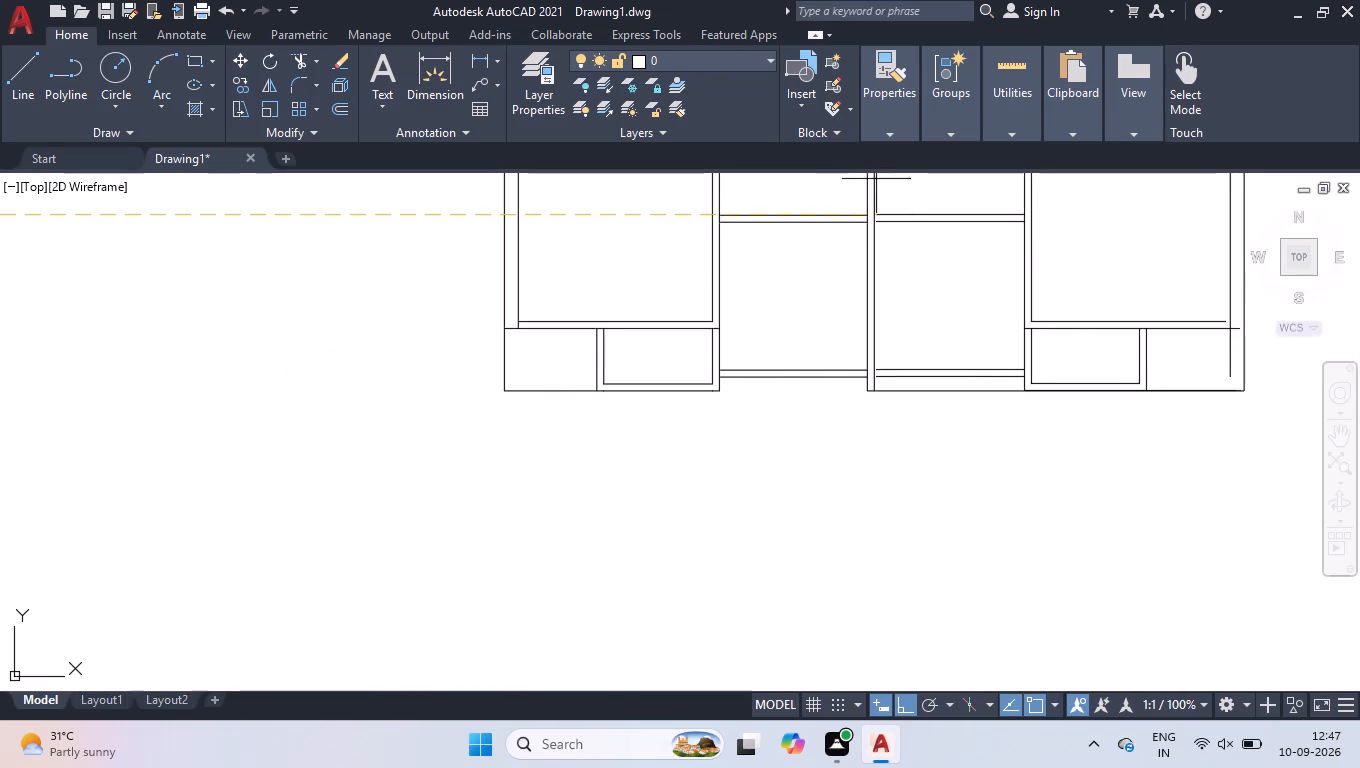
{"action": "scroll", "coordinate": [883, 220], "scroll_direction": "up", "scroll_amount": 6}
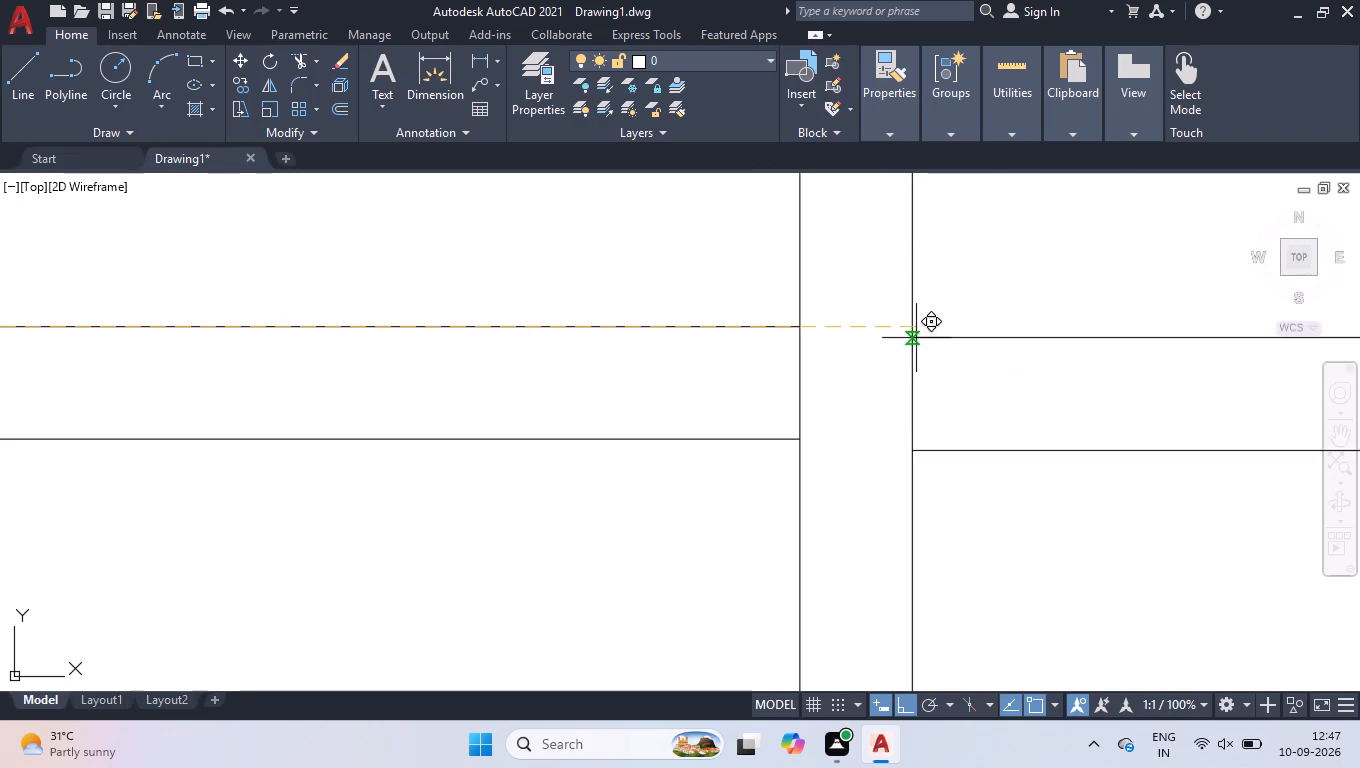
{"action": "left_click", "coordinate": [910, 324]}
Trim the central wall's lines below the lower passage wall and the bottom outer line across the right passage.
{"action": "scroll", "coordinate": [899, 326], "scroll_direction": "down", "scroll_amount": 6}
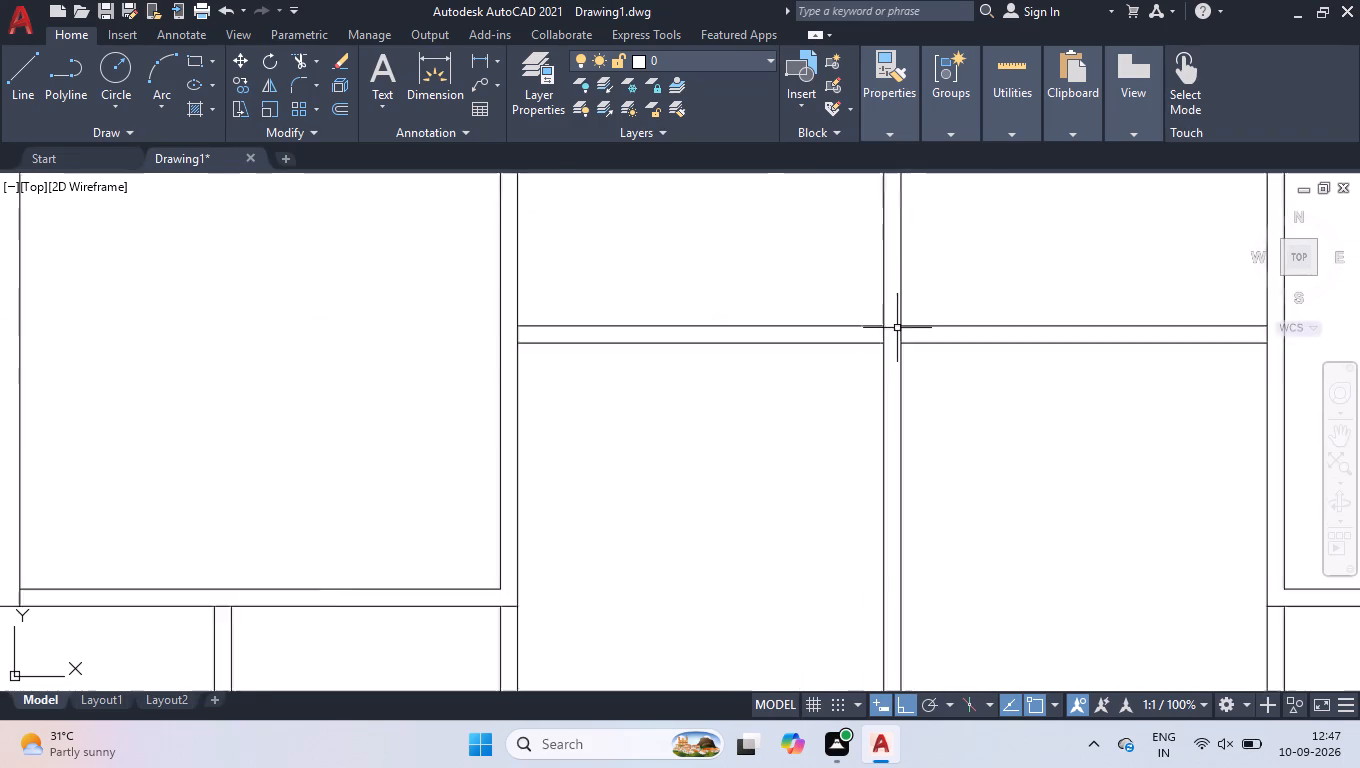
{"action": "scroll", "coordinate": [897, 329], "scroll_direction": "down", "scroll_amount": 2}
{"action": "scroll", "coordinate": [931, 413], "scroll_direction": "up", "scroll_amount": 3}
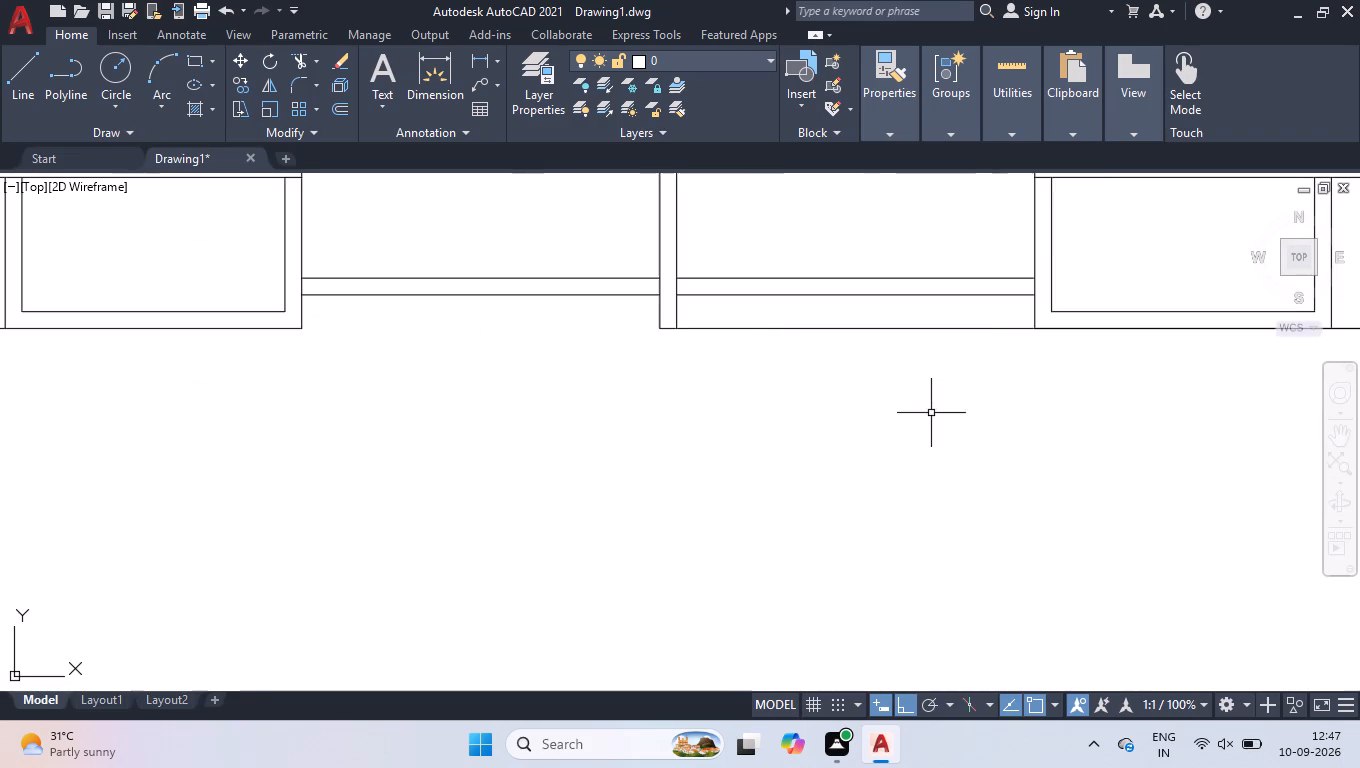
{"action": "scroll", "coordinate": [931, 413], "scroll_direction": "up", "scroll_amount": 1}
{"action": "type", "text": "tr"}
{"action": "key", "text": "Return"}
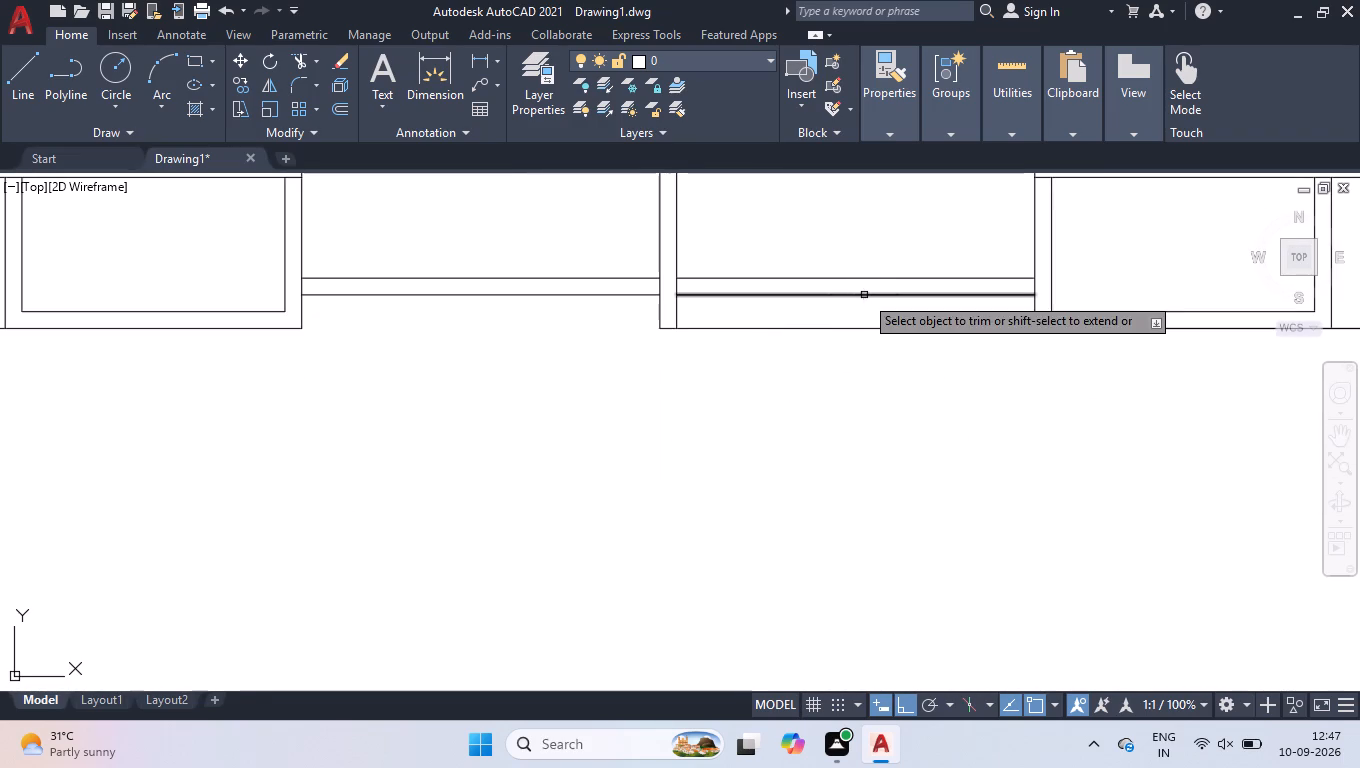
{"action": "left_click", "coordinate": [869, 315]}
{"action": "left_click", "coordinate": [628, 318]}
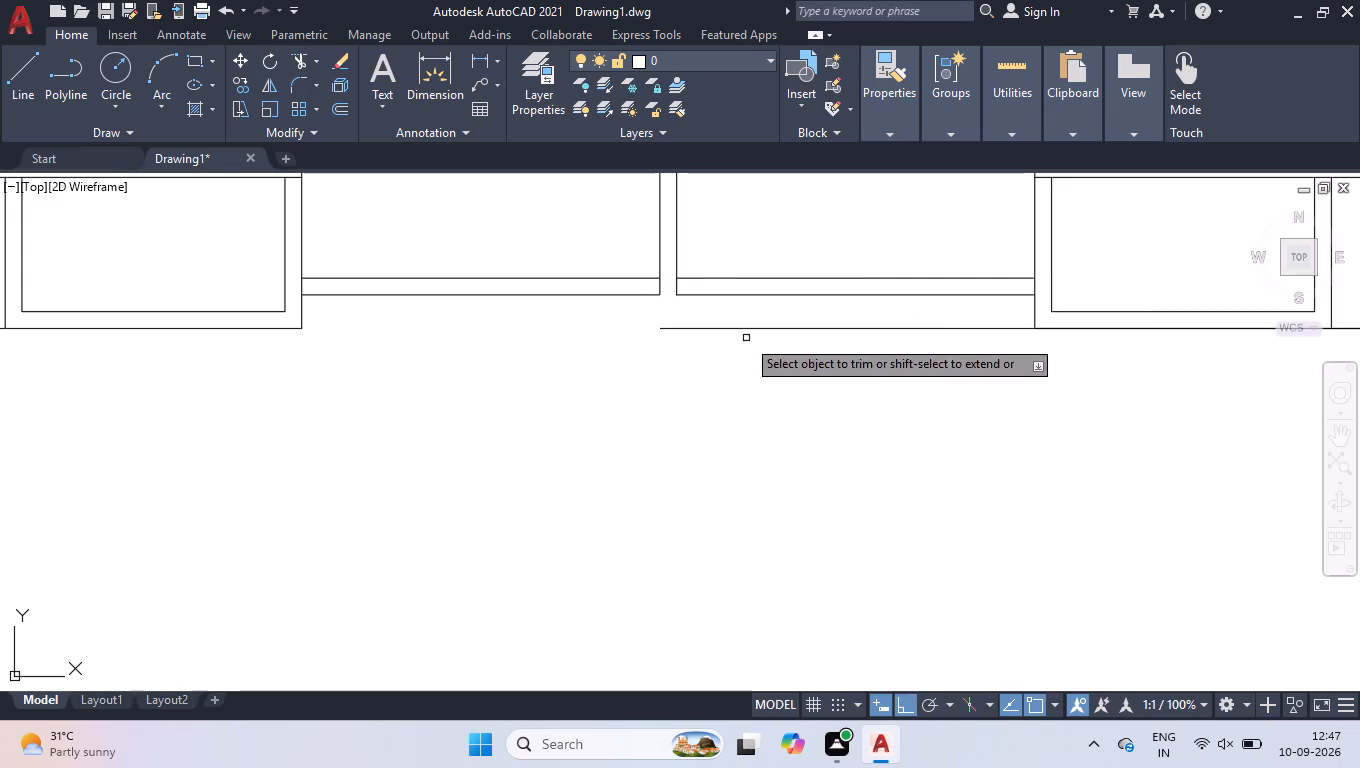
{"action": "left_click", "coordinate": [759, 323]}
{"action": "left_click", "coordinate": [758, 348]}
{"action": "key", "text": "space"}
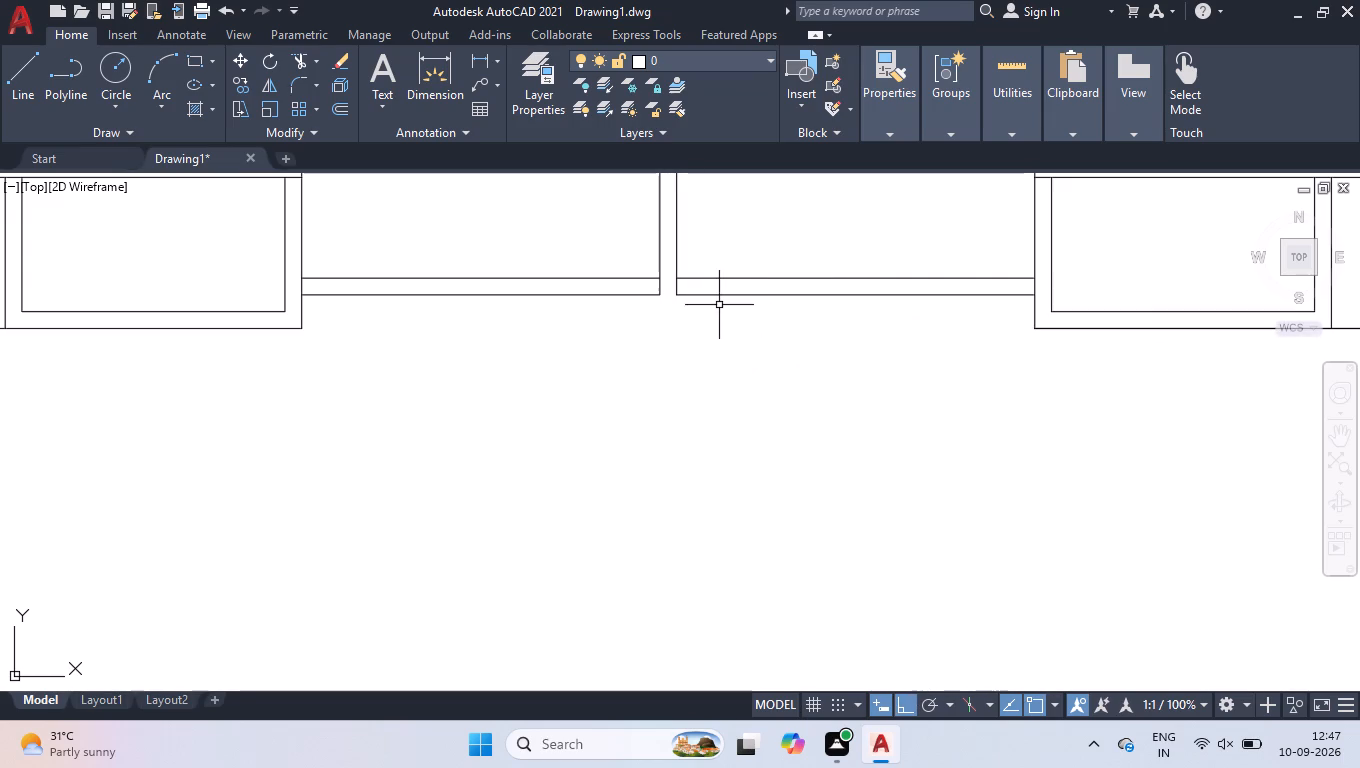
Stretch the right passage wall's lower line to the central wall's left line, closing the central wall's bottom end.
{"action": "left_click", "coordinate": [717, 297]}
{"action": "scroll", "coordinate": [655, 283], "scroll_direction": "up", "scroll_amount": 3}
{"action": "left_click", "coordinate": [720, 332]}
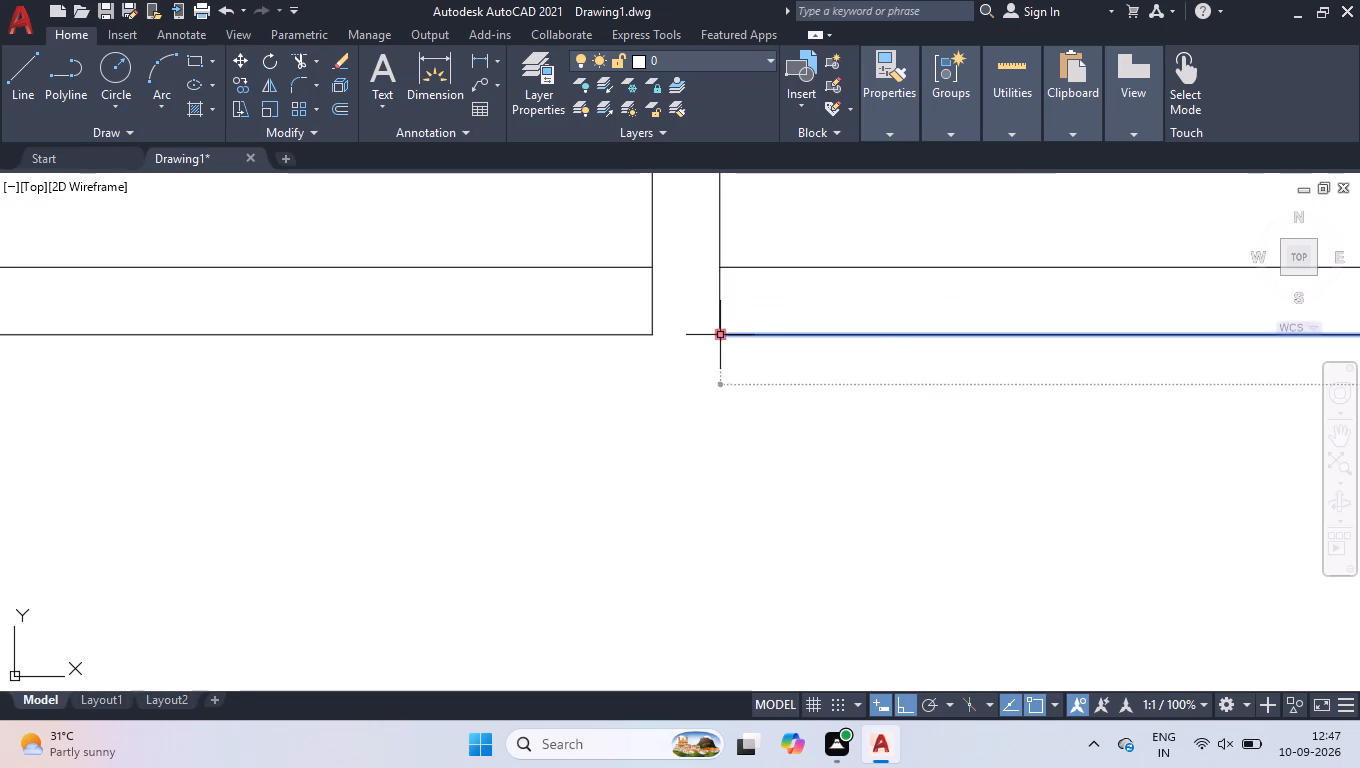
{"action": "left_click", "coordinate": [647, 333]}
{"action": "right_click", "coordinate": [702, 412]}
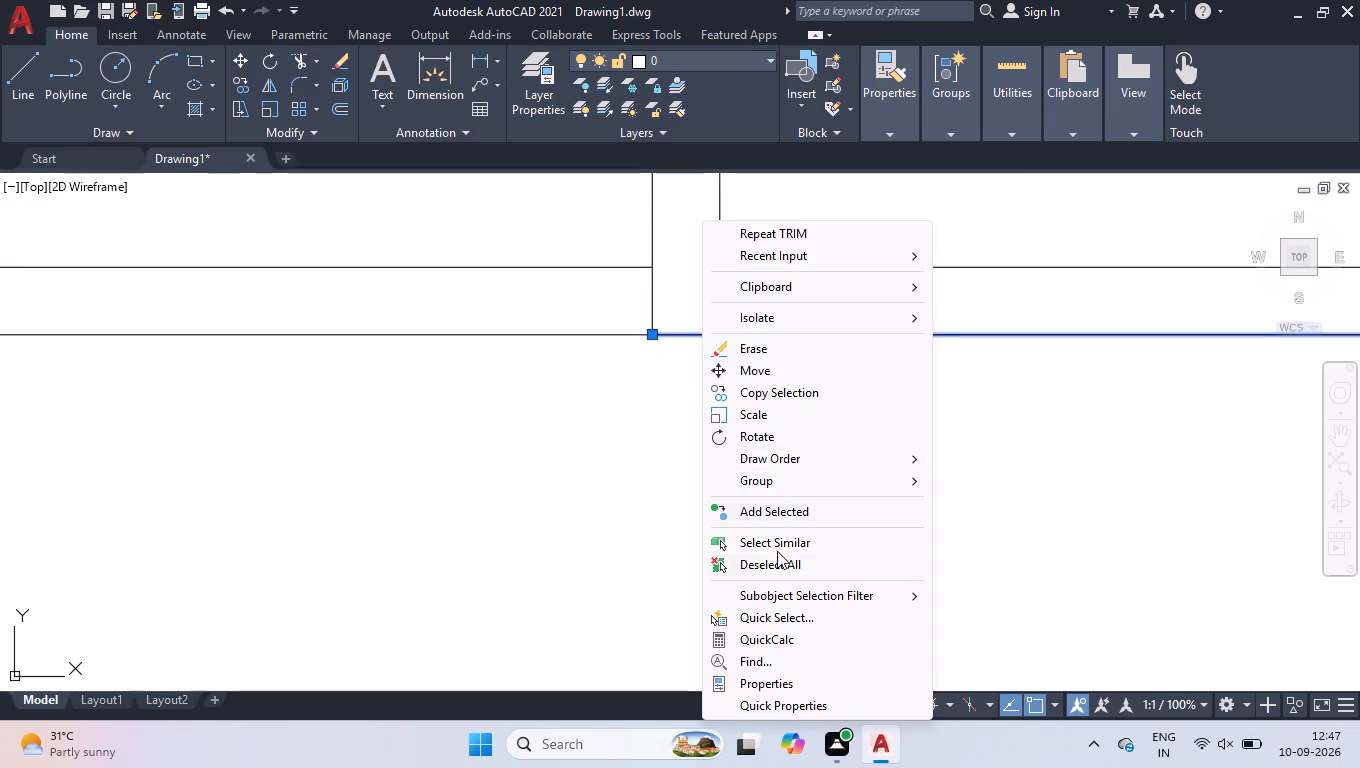
{"action": "left_click", "coordinate": [774, 565]}
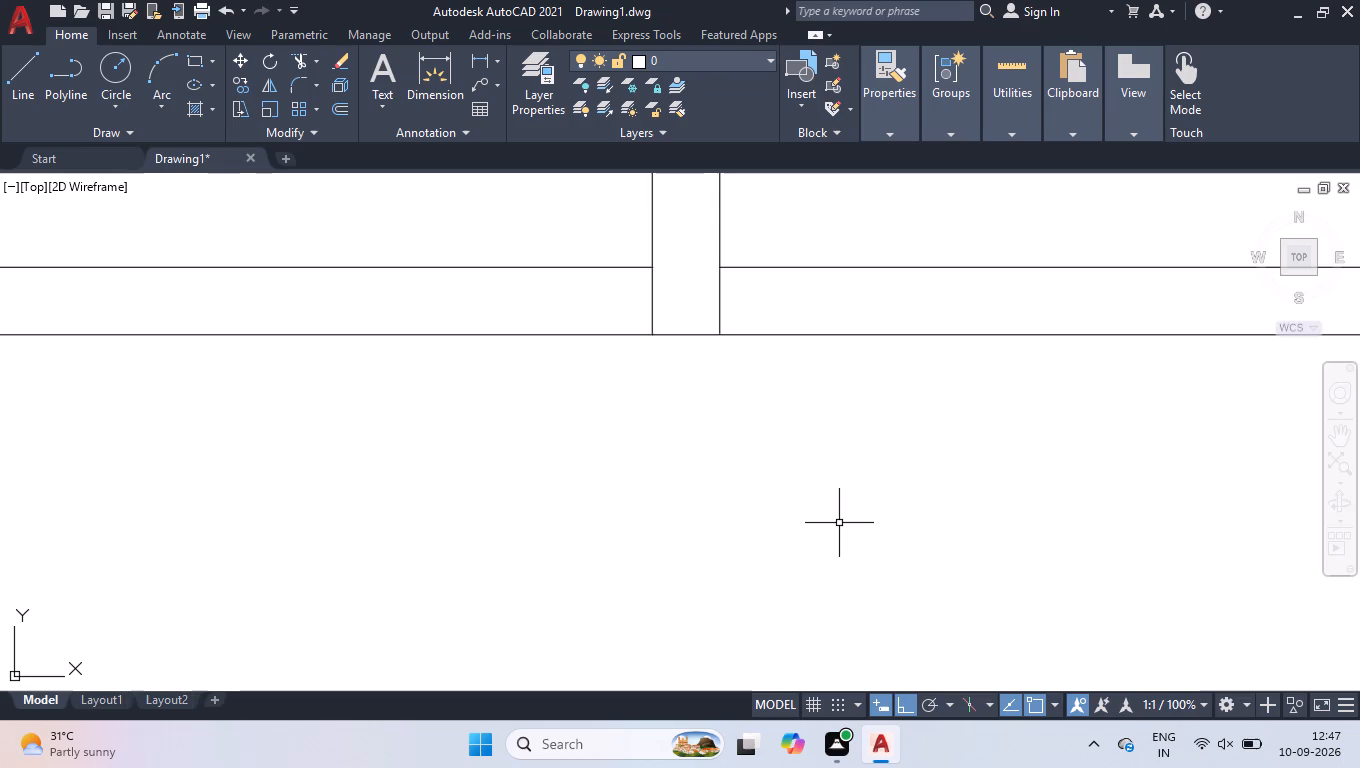
Extend the right-side rooms' horizontal wall lines to the right outer wall's inner line.
{"action": "scroll", "coordinate": [817, 513], "scroll_direction": "down", "scroll_amount": 9}
{"action": "scroll", "coordinate": [802, 515], "scroll_direction": "up", "scroll_amount": 3}
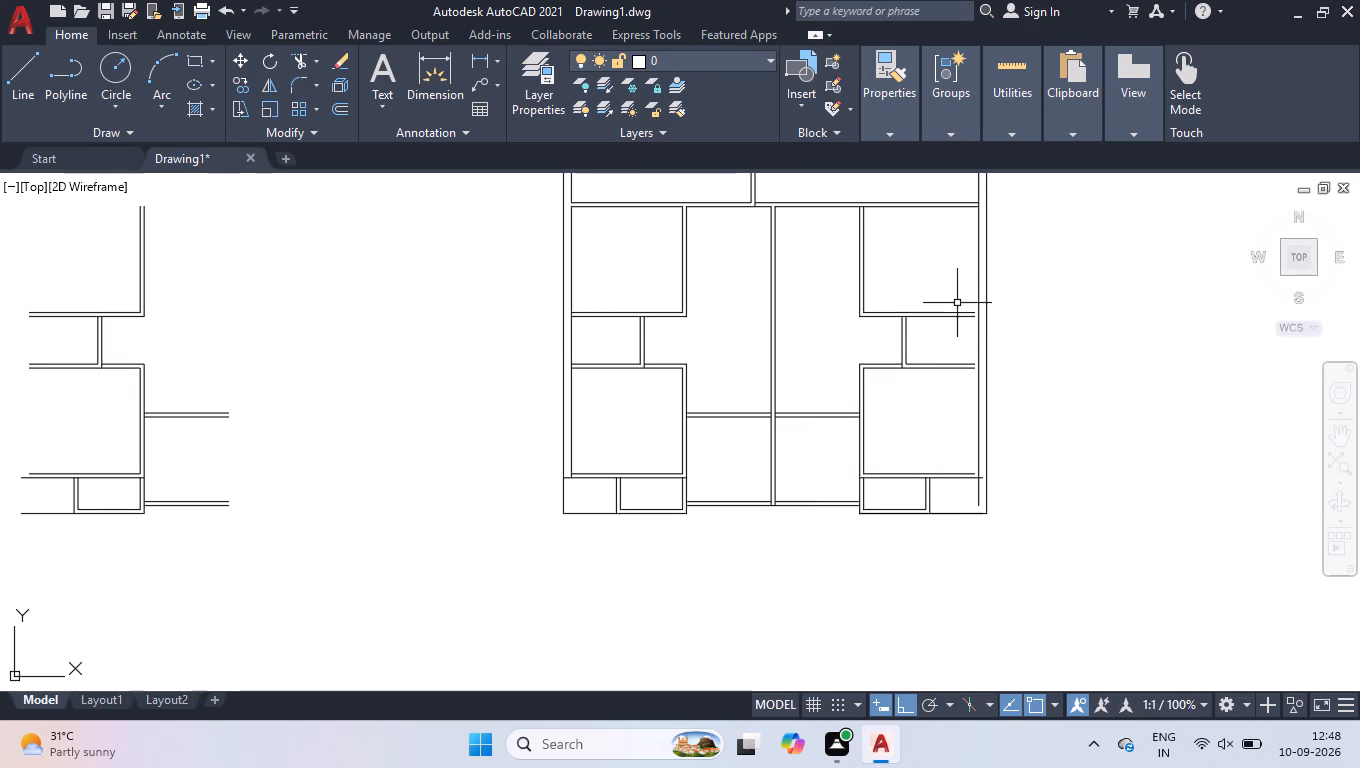
{"action": "type", "text": "ex"}
{"action": "key", "text": "Return"}
{"action": "left_click", "coordinate": [956, 280]}
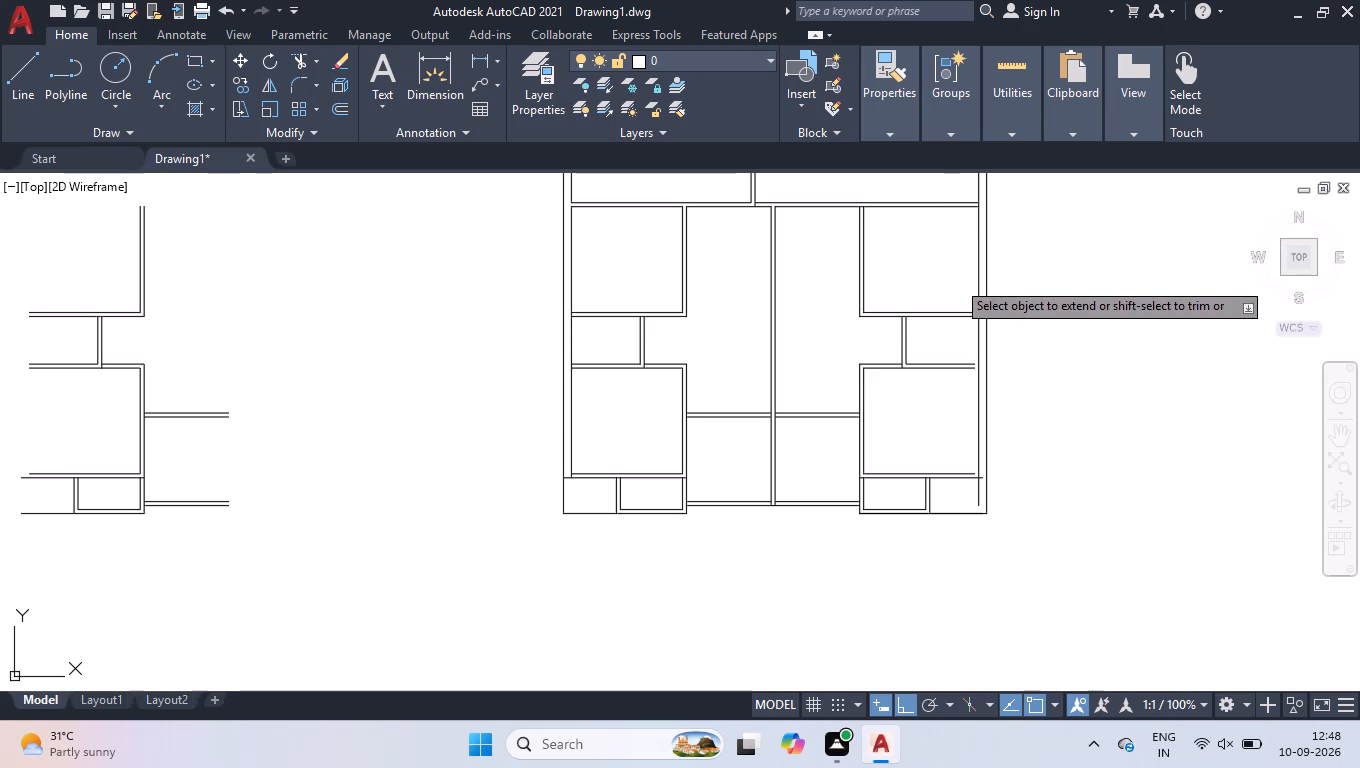
{"action": "left_click", "coordinate": [967, 500]}
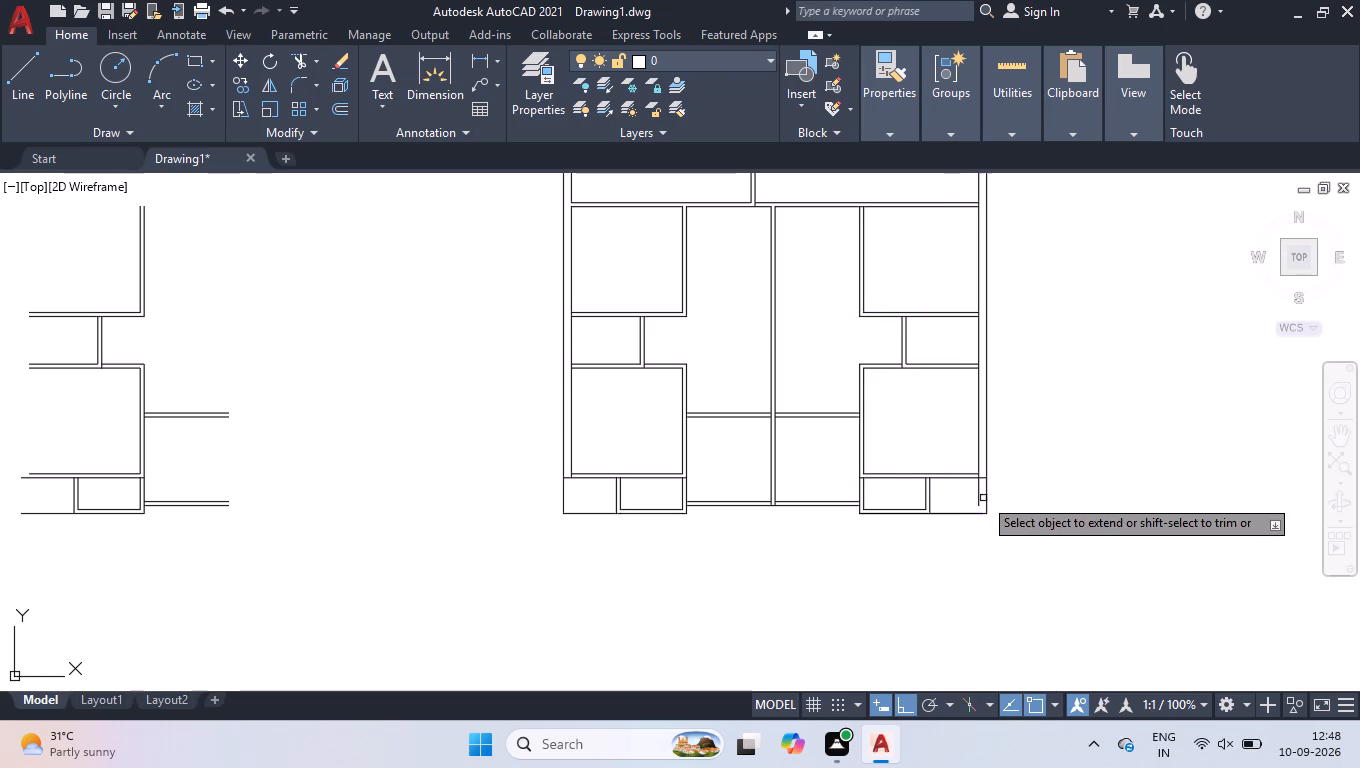
{"action": "key", "text": "Return"}
Trim the right outer wall's inner line below the lowest horizontal room wall.
{"action": "type", "text": "tr"}
{"action": "key", "text": "Return"}
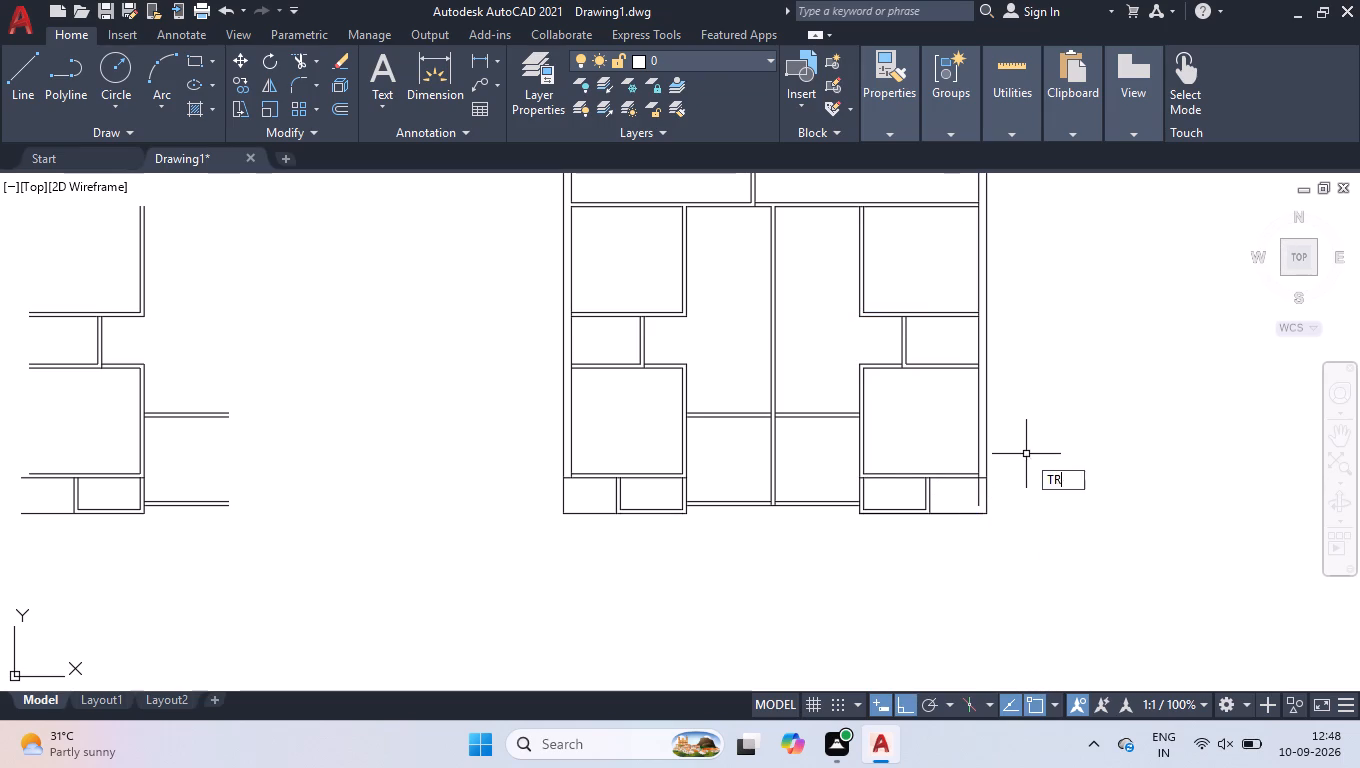
{"action": "scroll", "coordinate": [978, 471], "scroll_direction": "up", "scroll_amount": 2}
{"action": "left_click", "coordinate": [965, 527]}
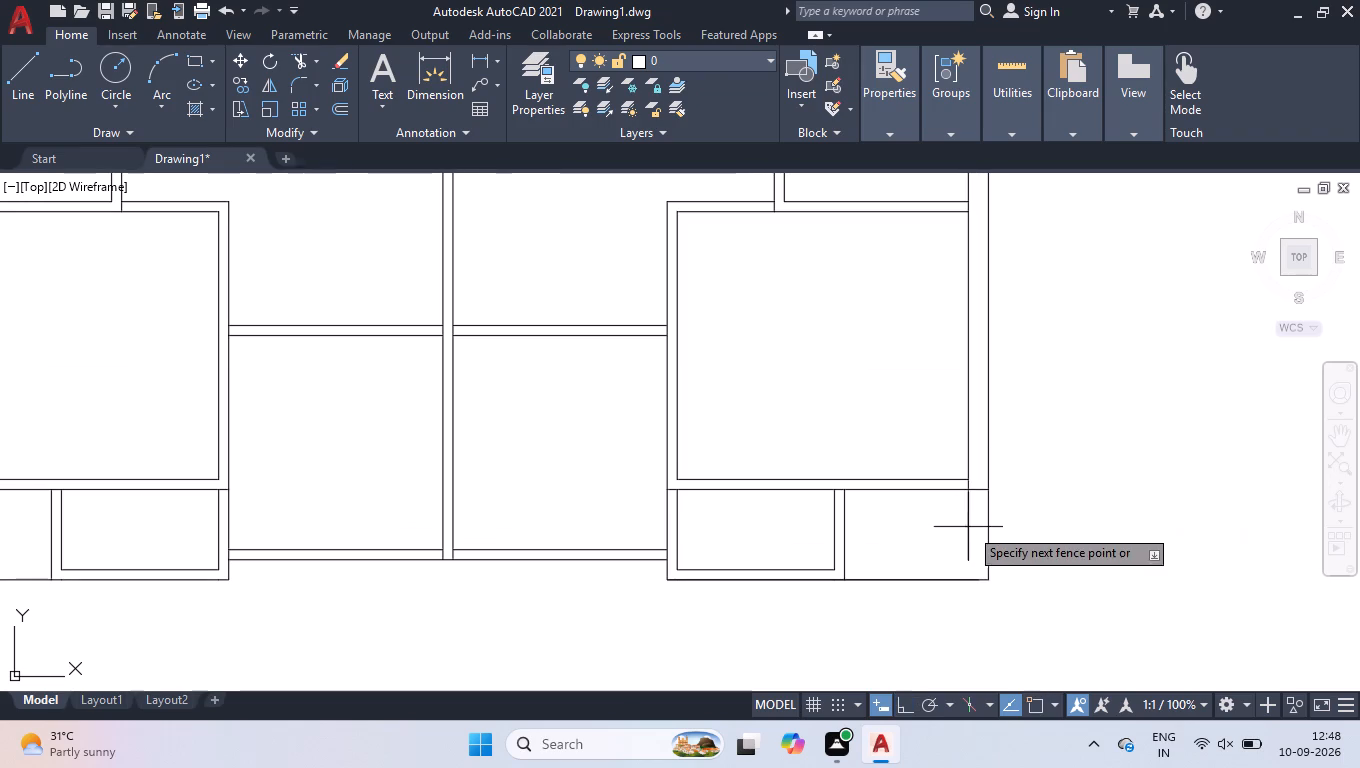
{"action": "left_click", "coordinate": [974, 526]}
{"action": "key", "text": "space"}
Delete the leftover overlapping line pieces along the bottom outer line of the plan's lower-right rooms.
{"action": "left_click", "coordinate": [881, 582]}
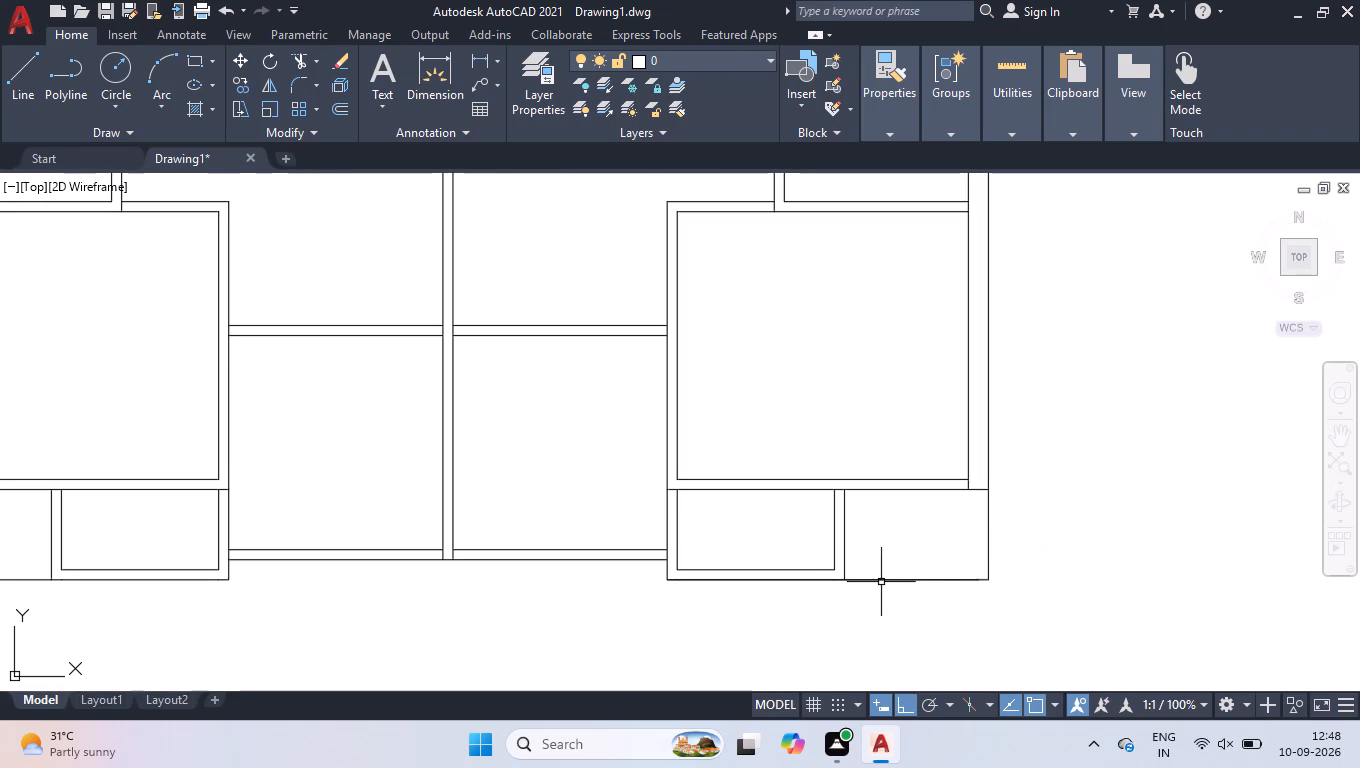
{"action": "key", "text": "Delete"}
{"action": "left_click", "coordinate": [792, 578]}
{"action": "key", "text": "Delete"}
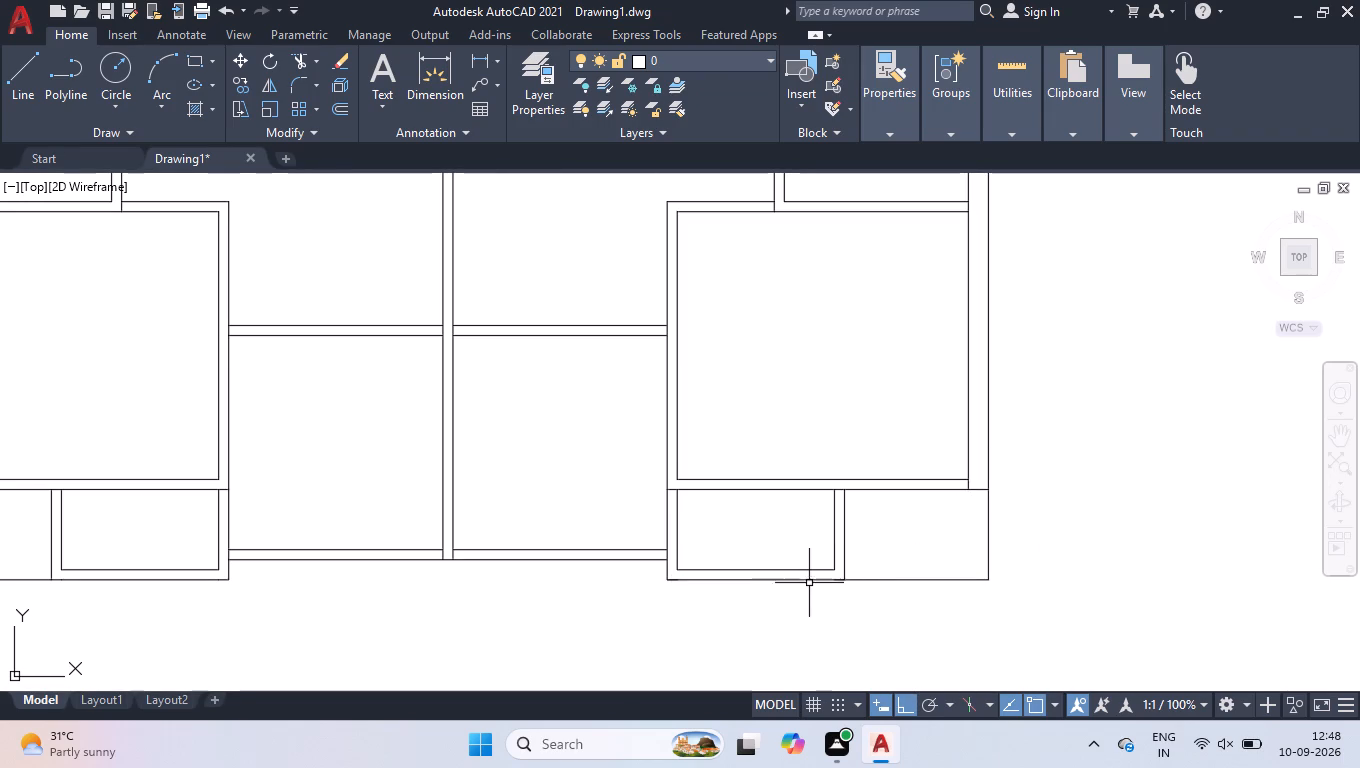
{"action": "scroll", "coordinate": [846, 580], "scroll_direction": "up", "scroll_amount": 1}
{"action": "left_click", "coordinate": [833, 577]}
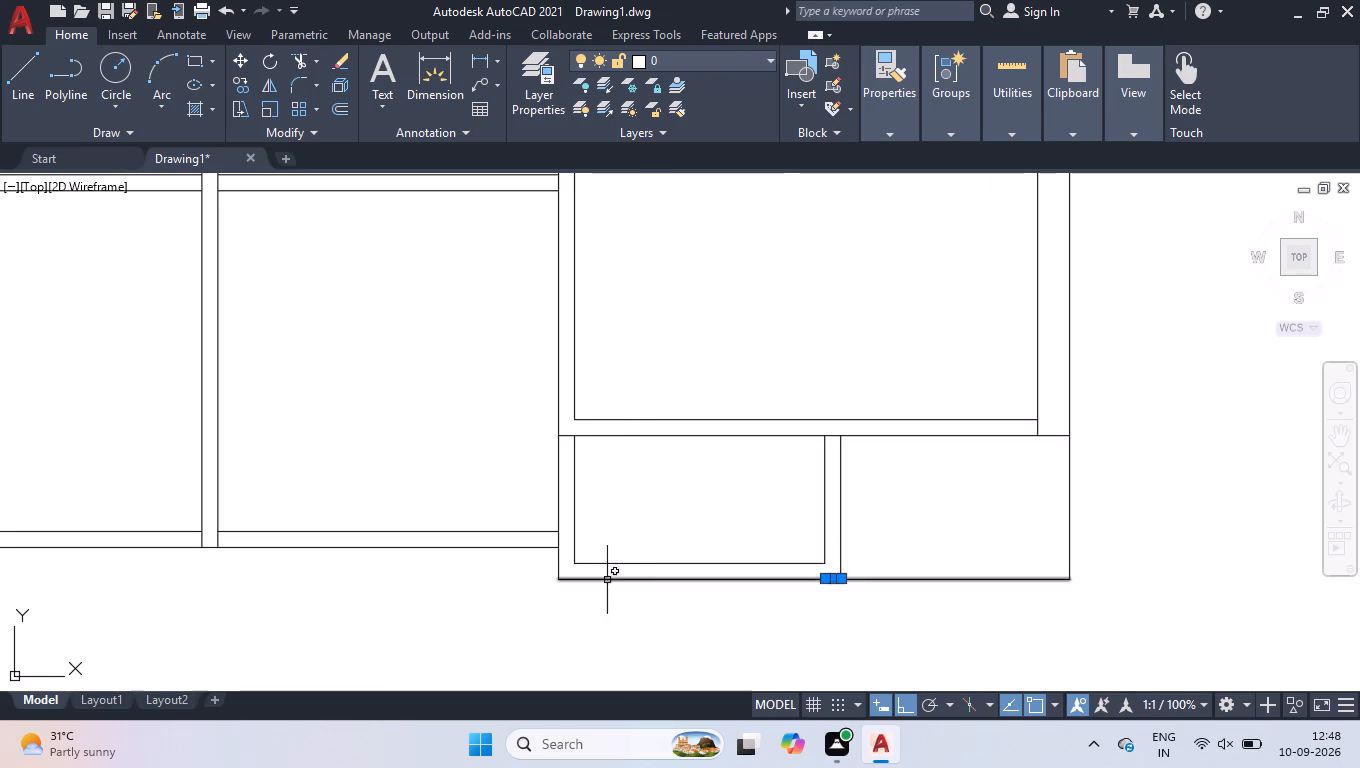
{"action": "left_click", "coordinate": [565, 580]}
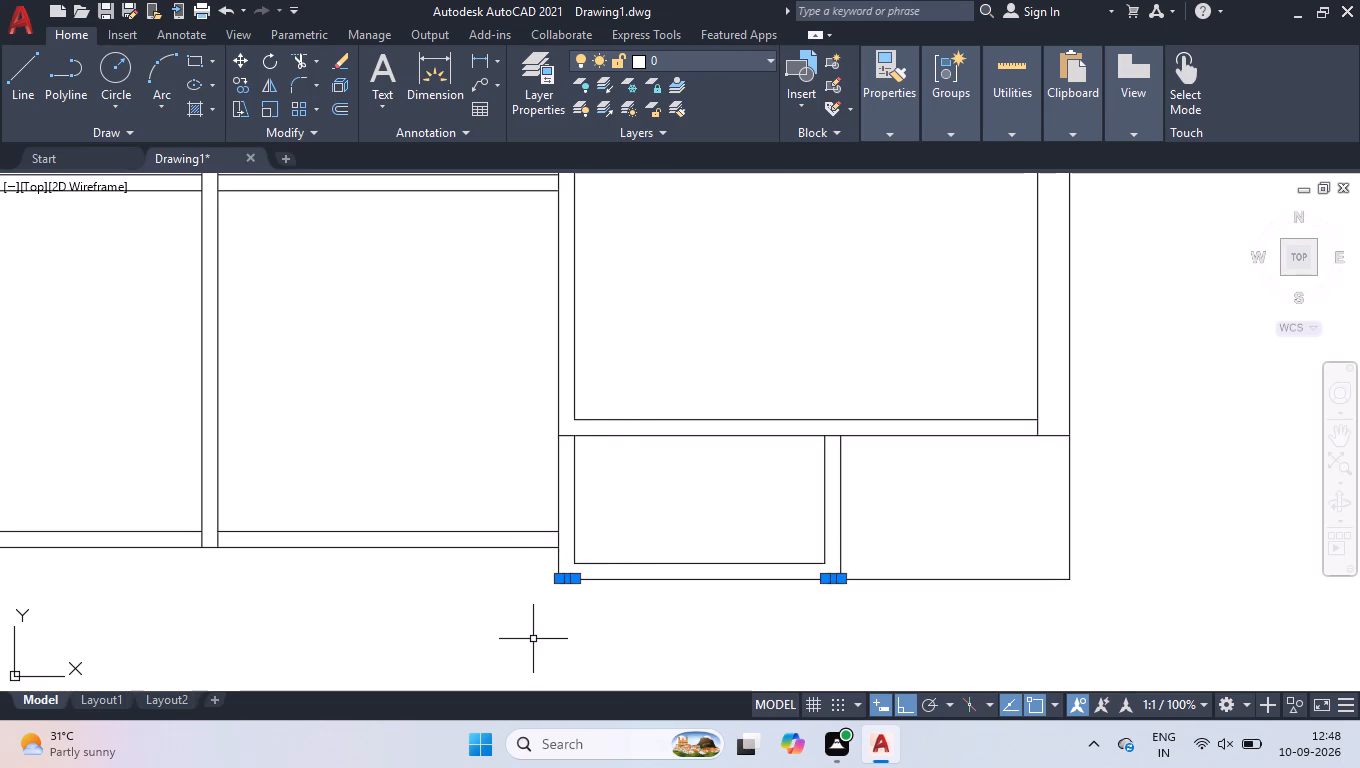
{"action": "key", "text": "Delete"}
Delete the spare copy of the room layout lying to the left of the floor plan and fit the plan in top view.
{"action": "scroll", "coordinate": [688, 647], "scroll_direction": "down", "scroll_amount": 3}
{"action": "scroll", "coordinate": [726, 626], "scroll_direction": "up", "scroll_amount": 1}
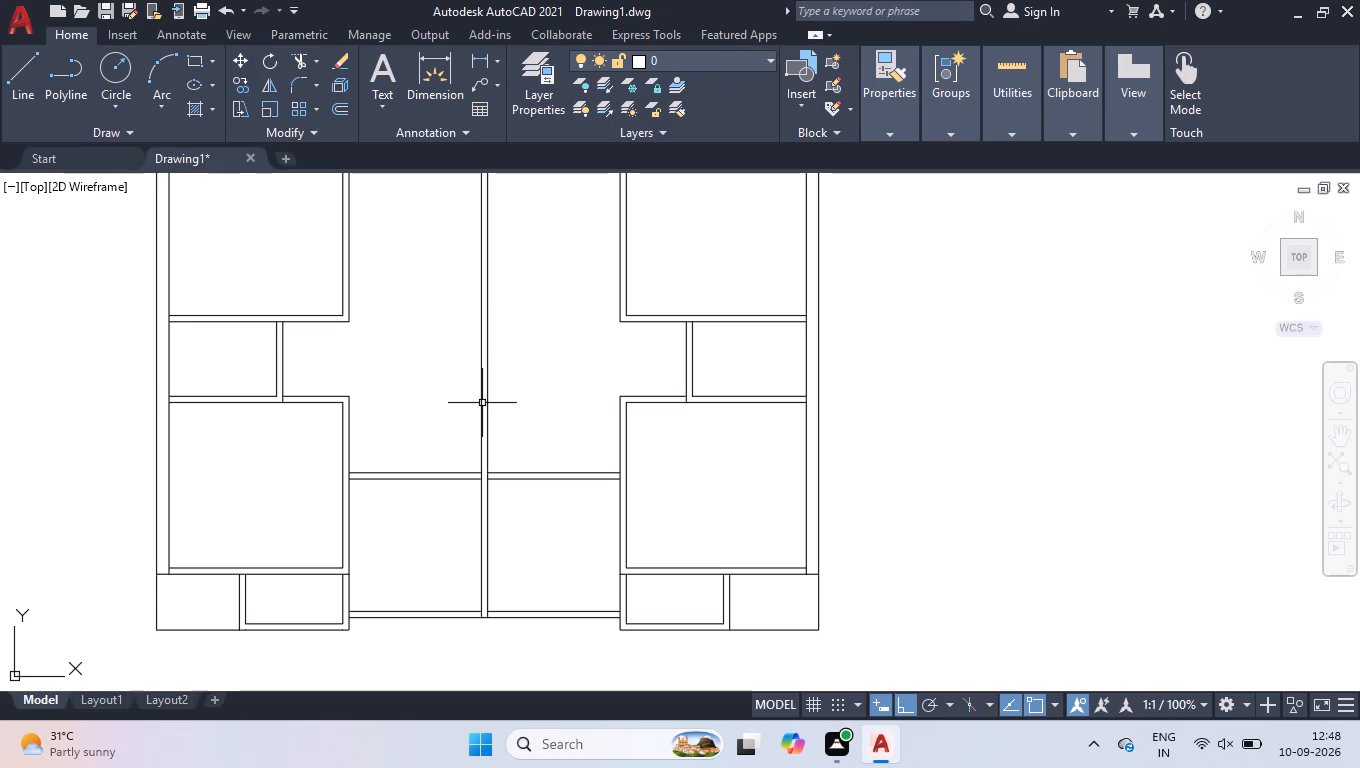
{"action": "scroll", "coordinate": [795, 526], "scroll_direction": "down", "scroll_amount": 2}
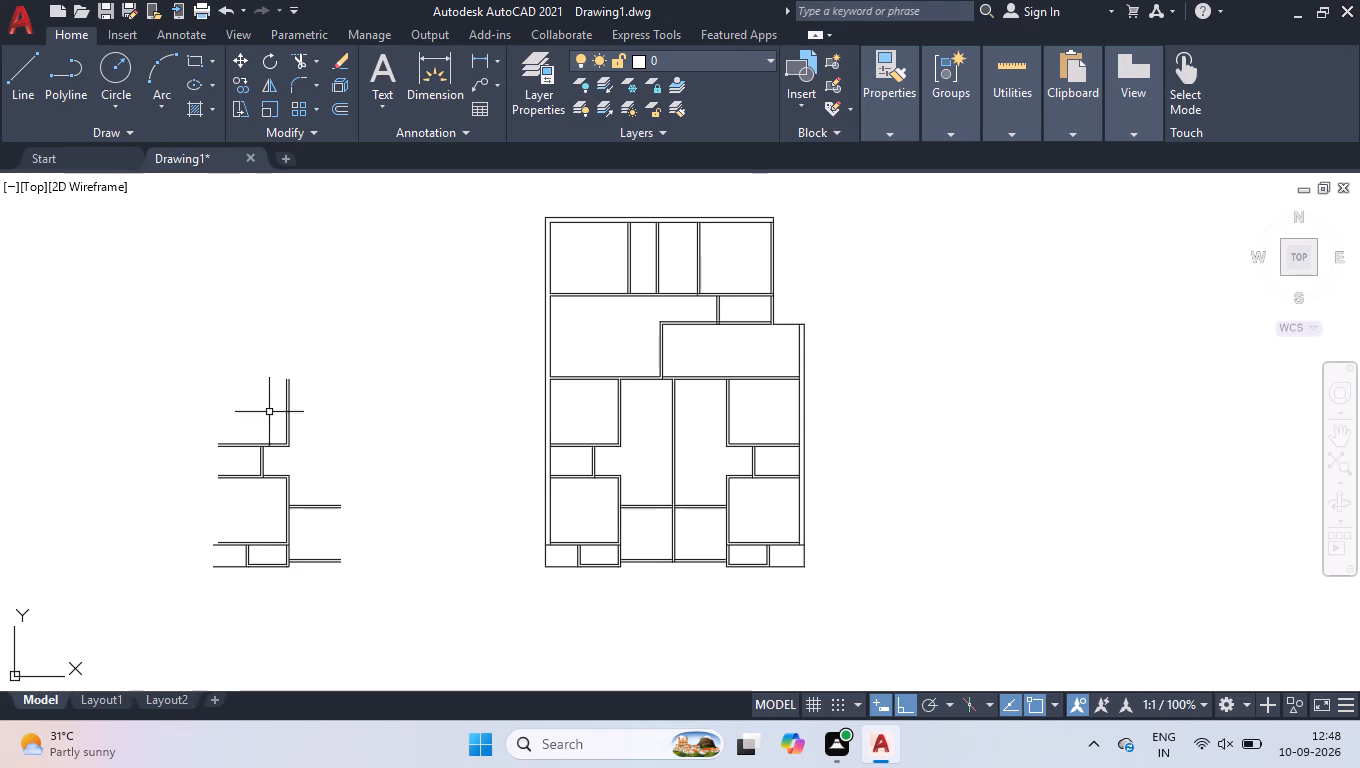
{"action": "left_click", "coordinate": [389, 388]}
{"action": "left_click", "coordinate": [150, 619]}
{"action": "key", "text": "Delete"}
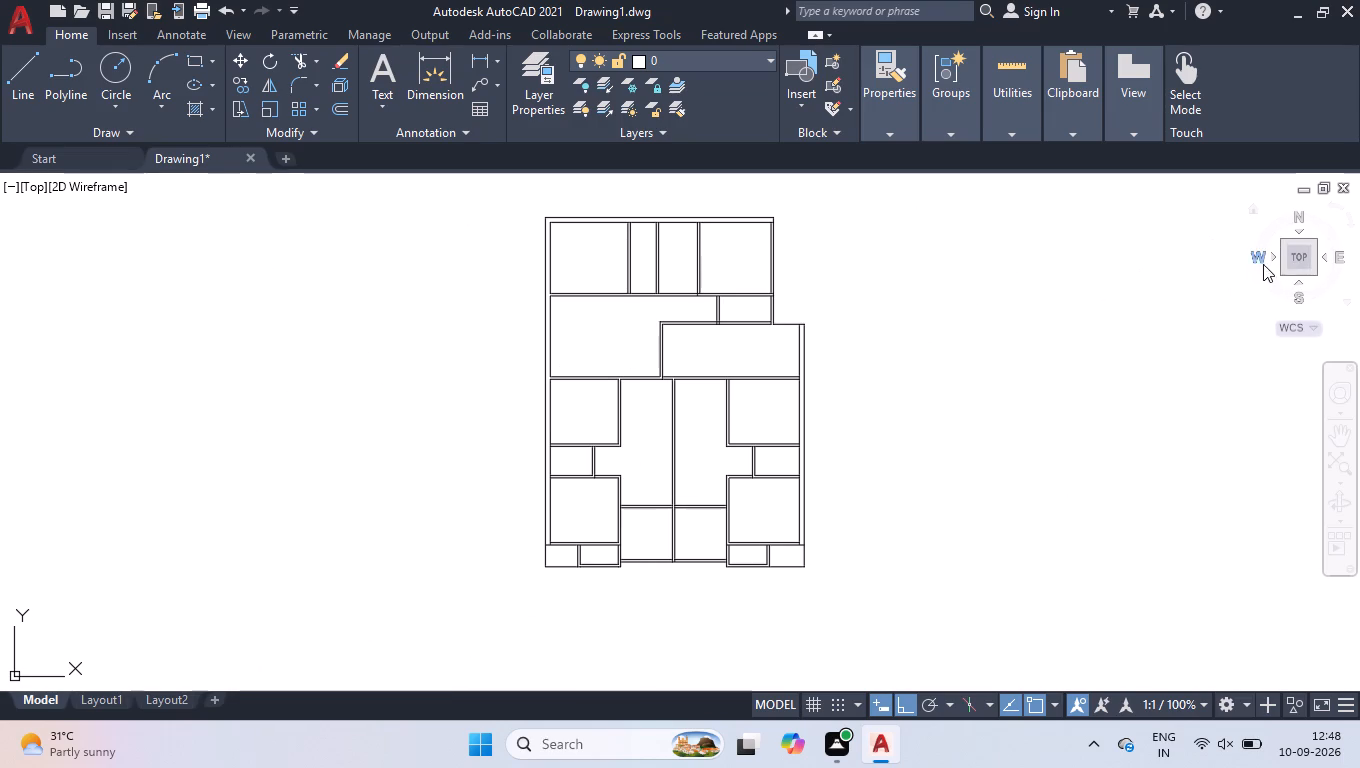
{"action": "left_click", "coordinate": [1299, 256]}
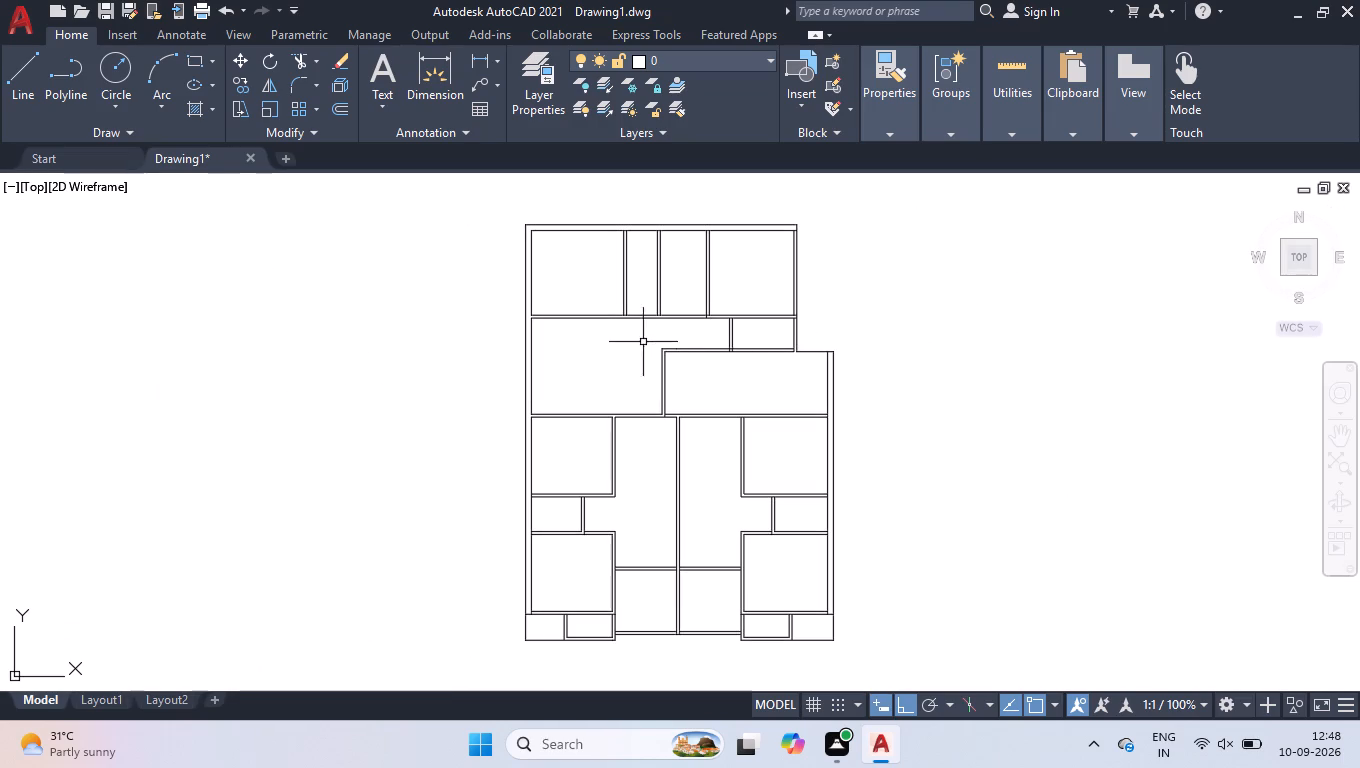
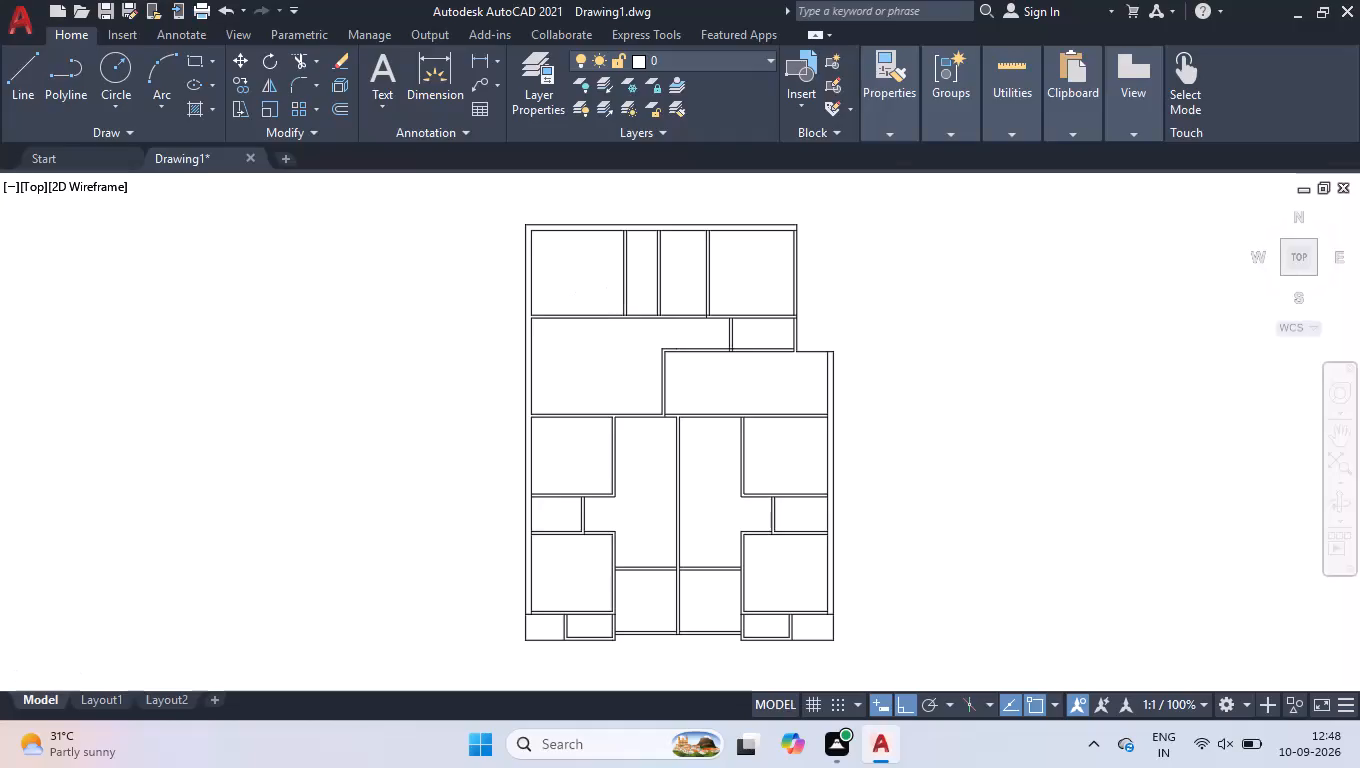
Extend the right-hand line of the upper-left room's partition down to the lower line of the horizontal wall.
{"action": "scroll", "coordinate": [701, 297], "scroll_direction": "up", "scroll_amount": 3}
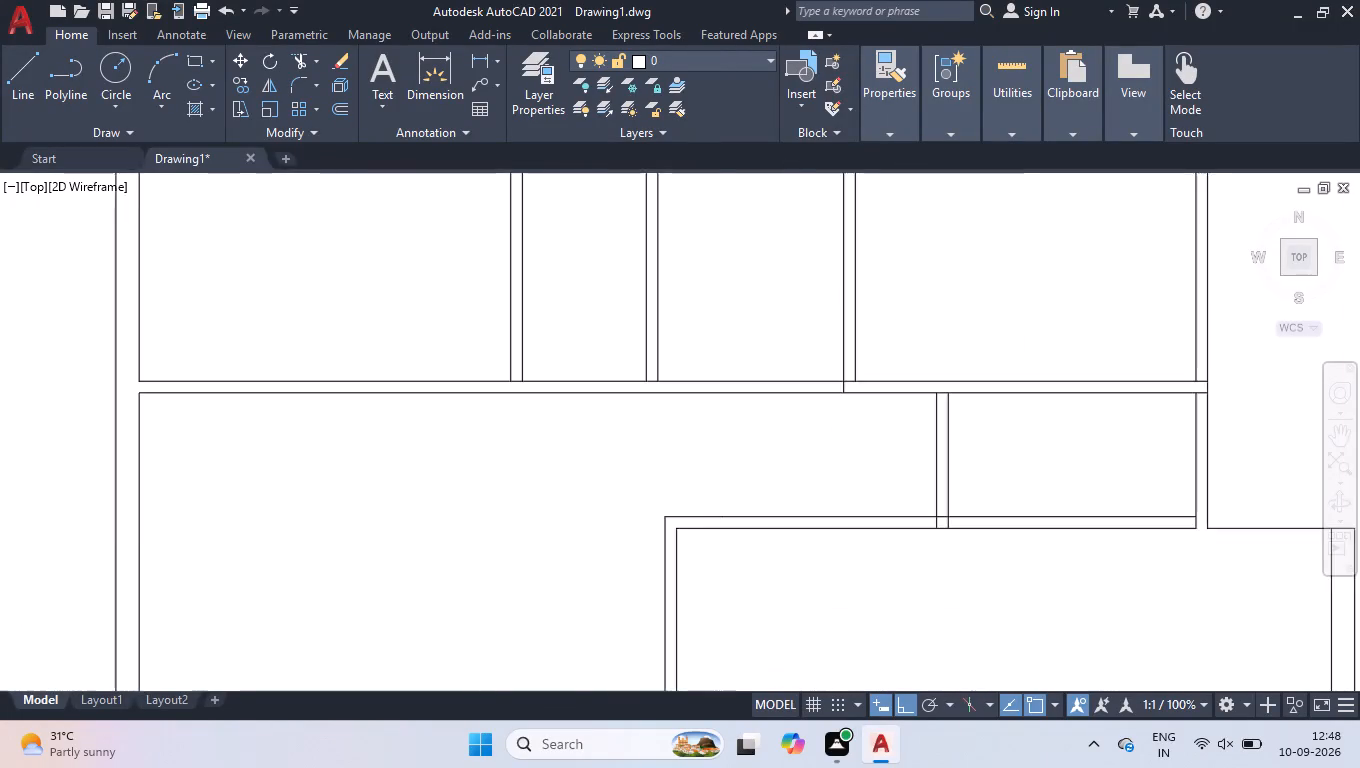
{"action": "scroll", "coordinate": [700, 296], "scroll_direction": "up", "scroll_amount": 1}
{"action": "type", "text": "ex"}
{"action": "key", "text": "Return"}
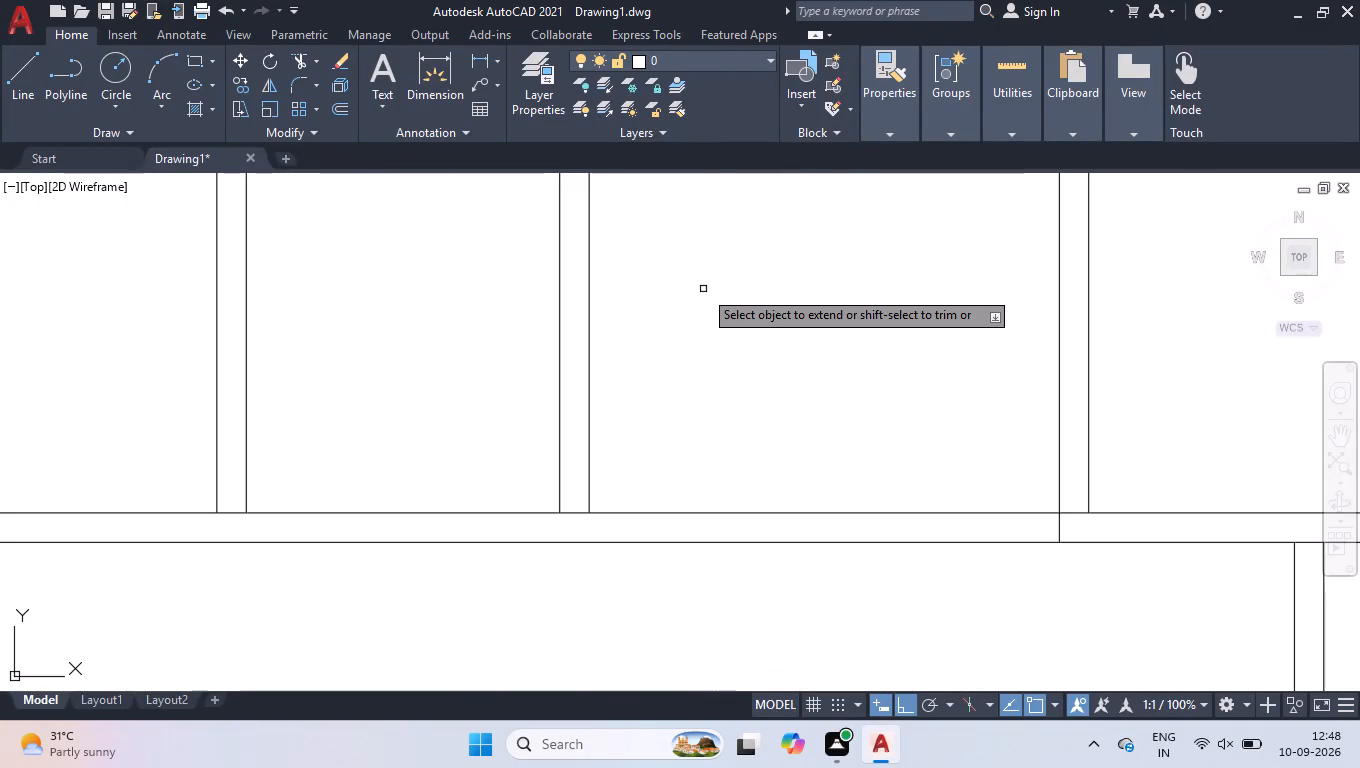
{"action": "left_click", "coordinate": [242, 381]}
{"action": "left_click", "coordinate": [254, 406]}
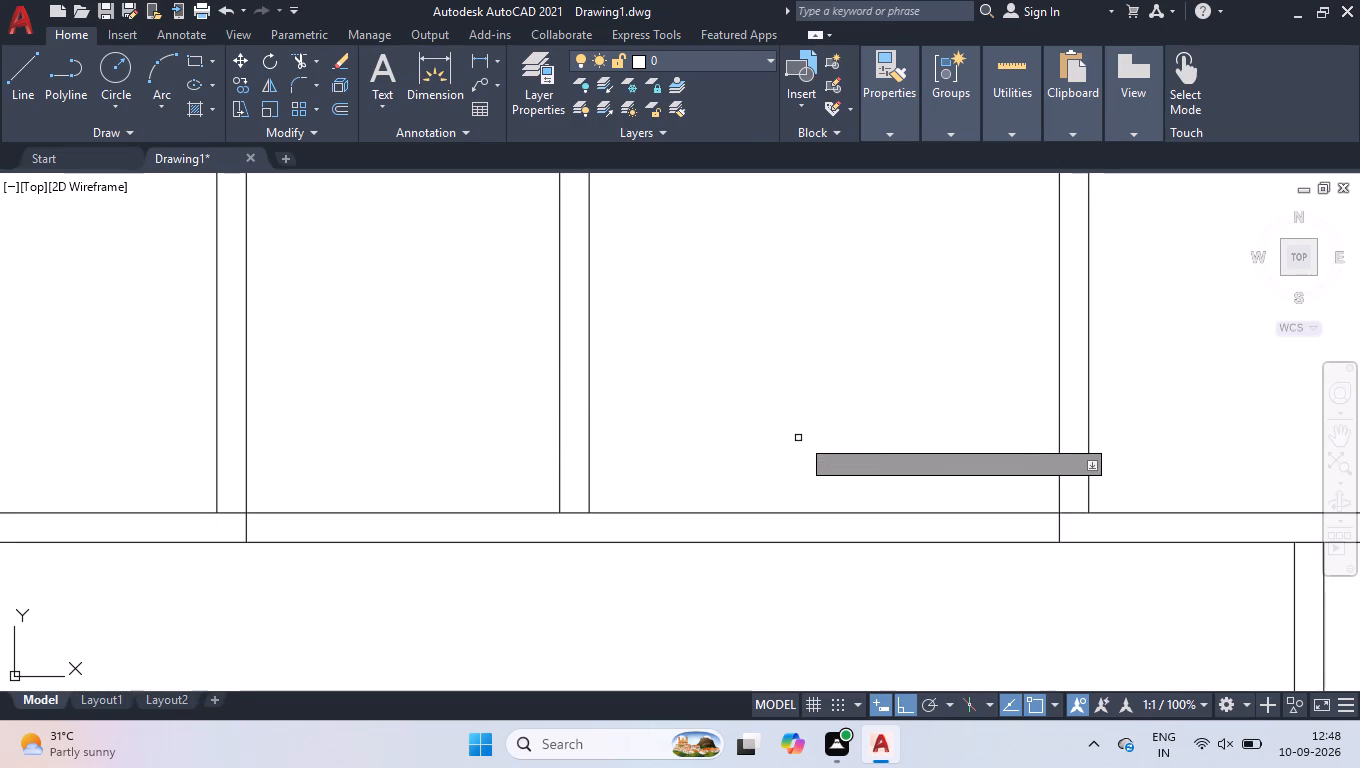
{"action": "key", "text": "space"}
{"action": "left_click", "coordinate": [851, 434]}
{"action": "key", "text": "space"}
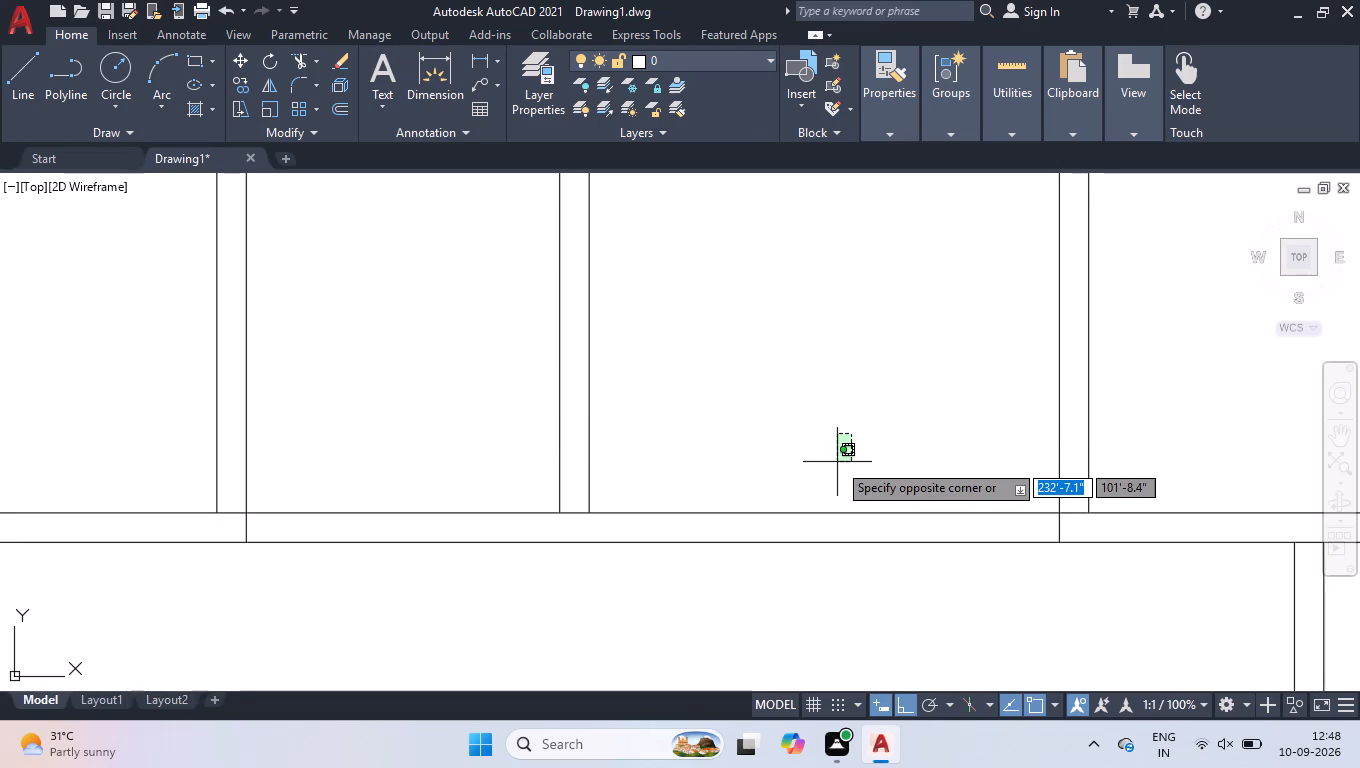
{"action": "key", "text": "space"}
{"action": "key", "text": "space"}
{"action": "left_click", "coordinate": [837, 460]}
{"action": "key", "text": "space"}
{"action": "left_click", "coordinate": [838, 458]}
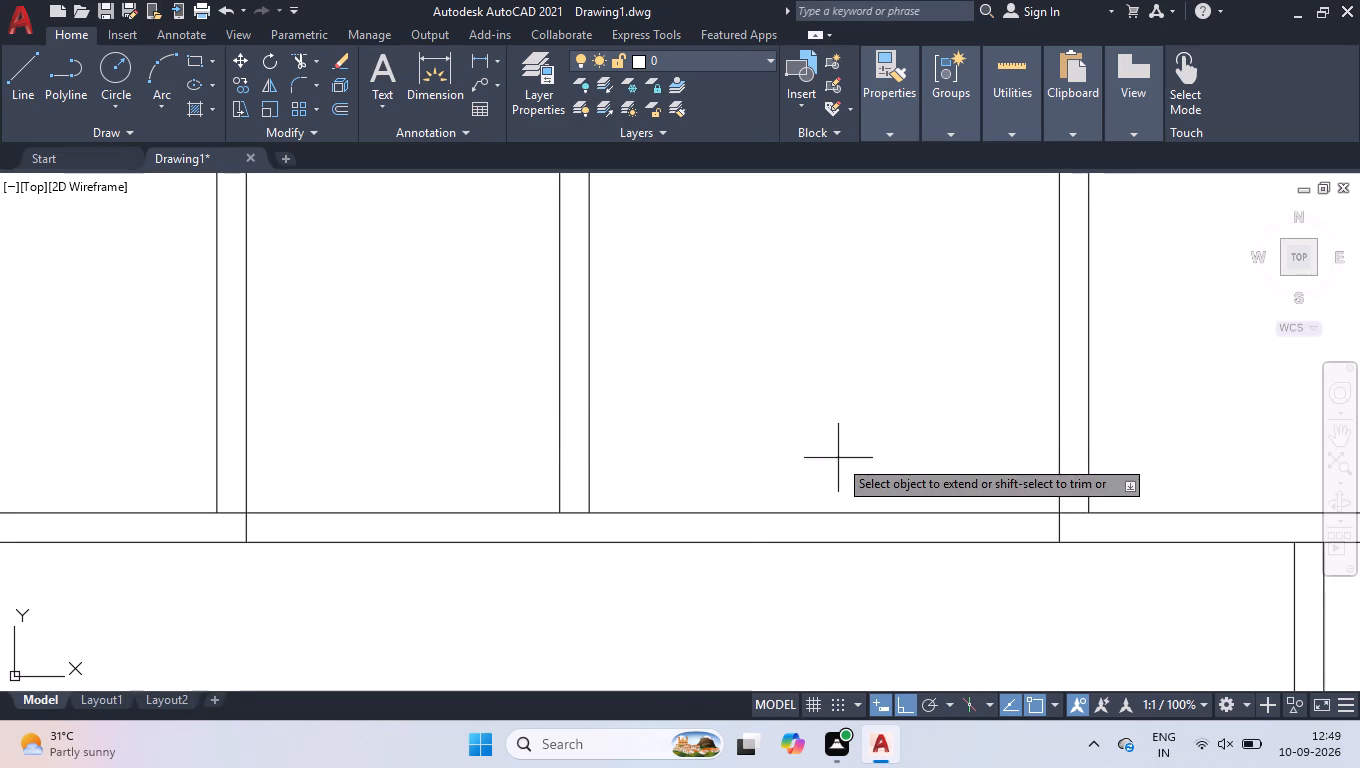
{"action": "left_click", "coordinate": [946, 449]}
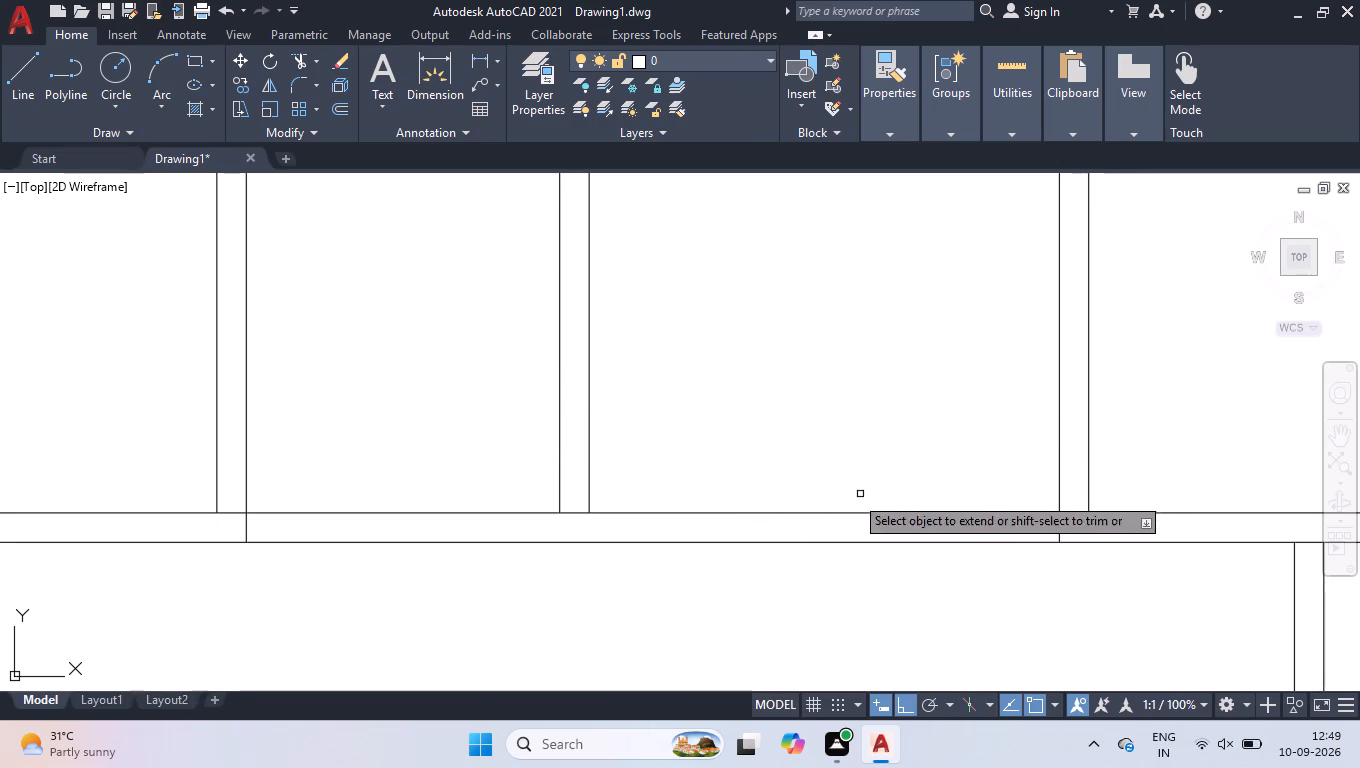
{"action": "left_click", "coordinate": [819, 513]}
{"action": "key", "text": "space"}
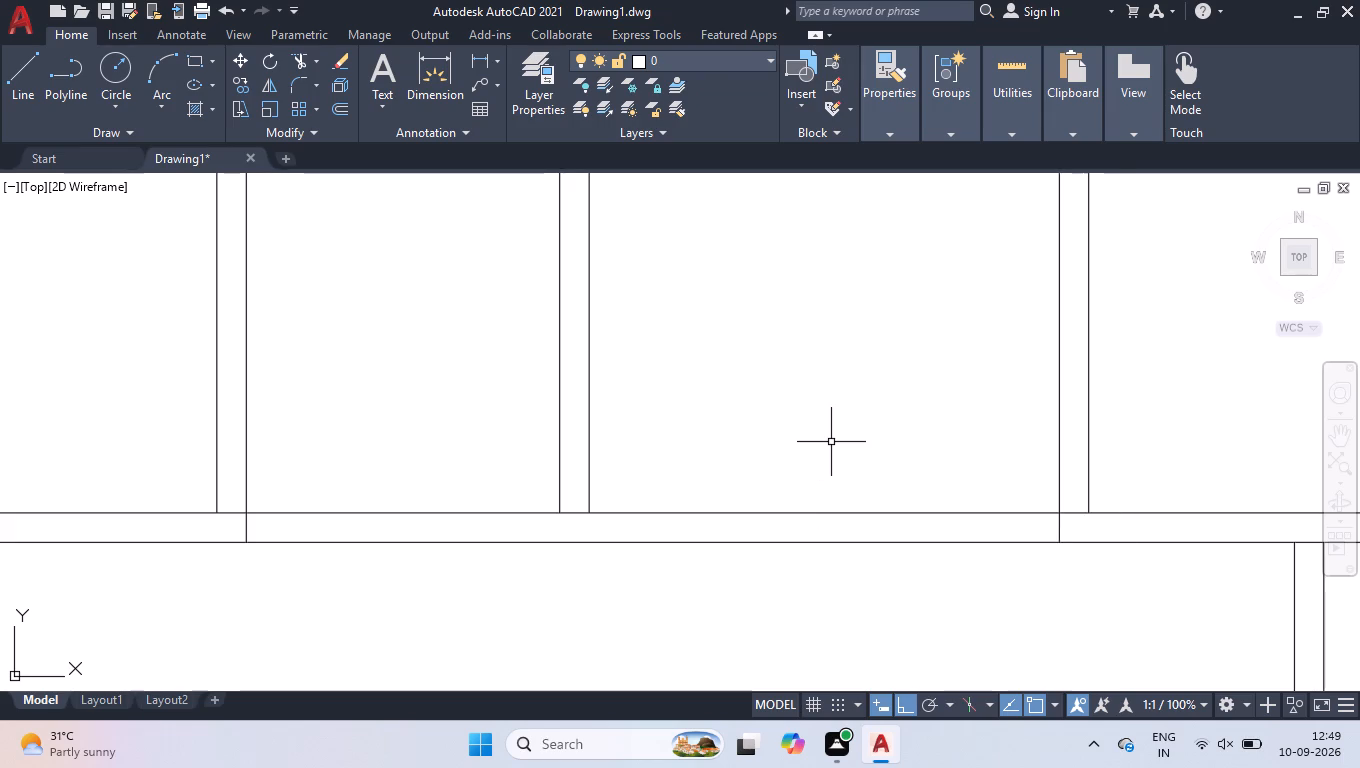
Trim away both horizontal wall lines below the two narrow middle rooms, between the upper-left and upper-right rooms' partitions.
{"action": "type", "text": "tr"}
{"action": "key", "text": "Return"}
{"action": "left_click", "coordinate": [831, 442]}
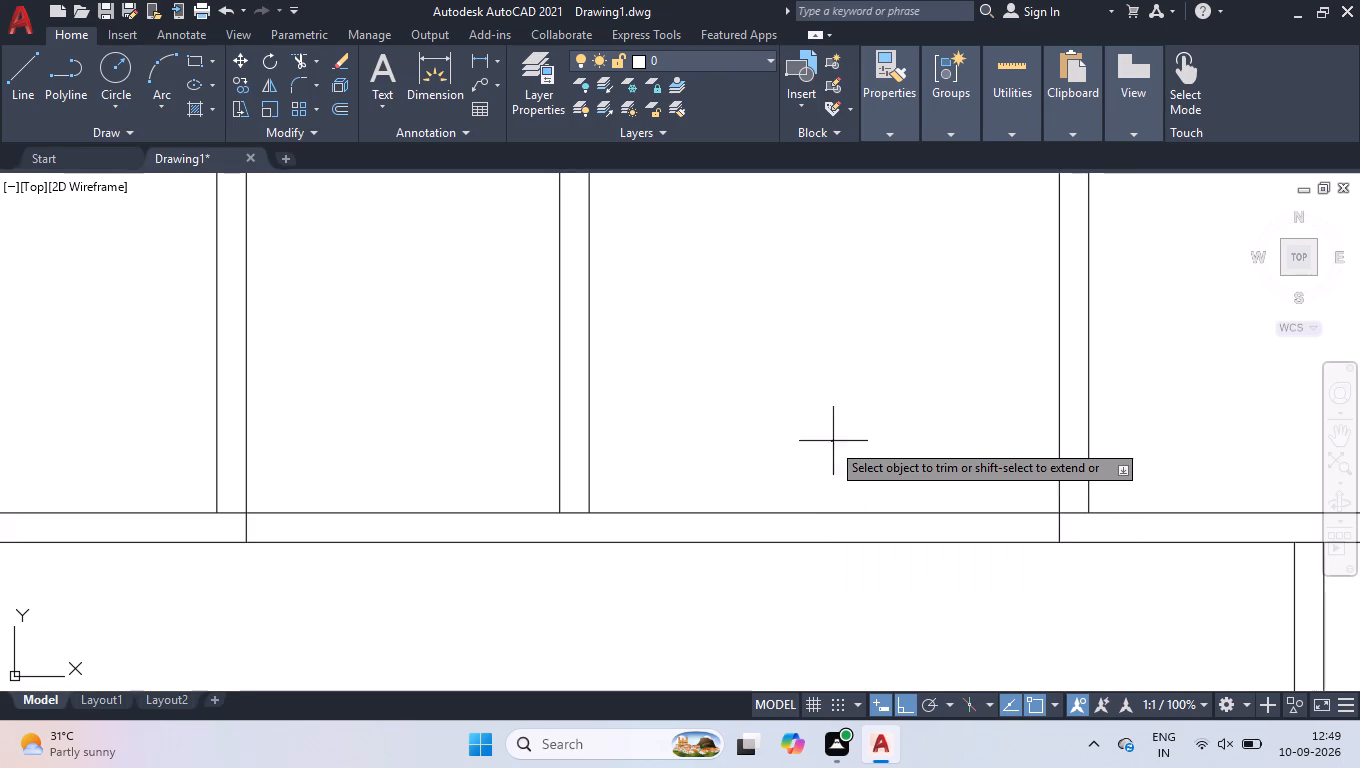
{"action": "left_click", "coordinate": [704, 590]}
{"action": "left_click_drag", "start_coordinate": [513, 483], "coordinate": [503, 513]}
{"action": "left_click", "coordinate": [488, 562]}
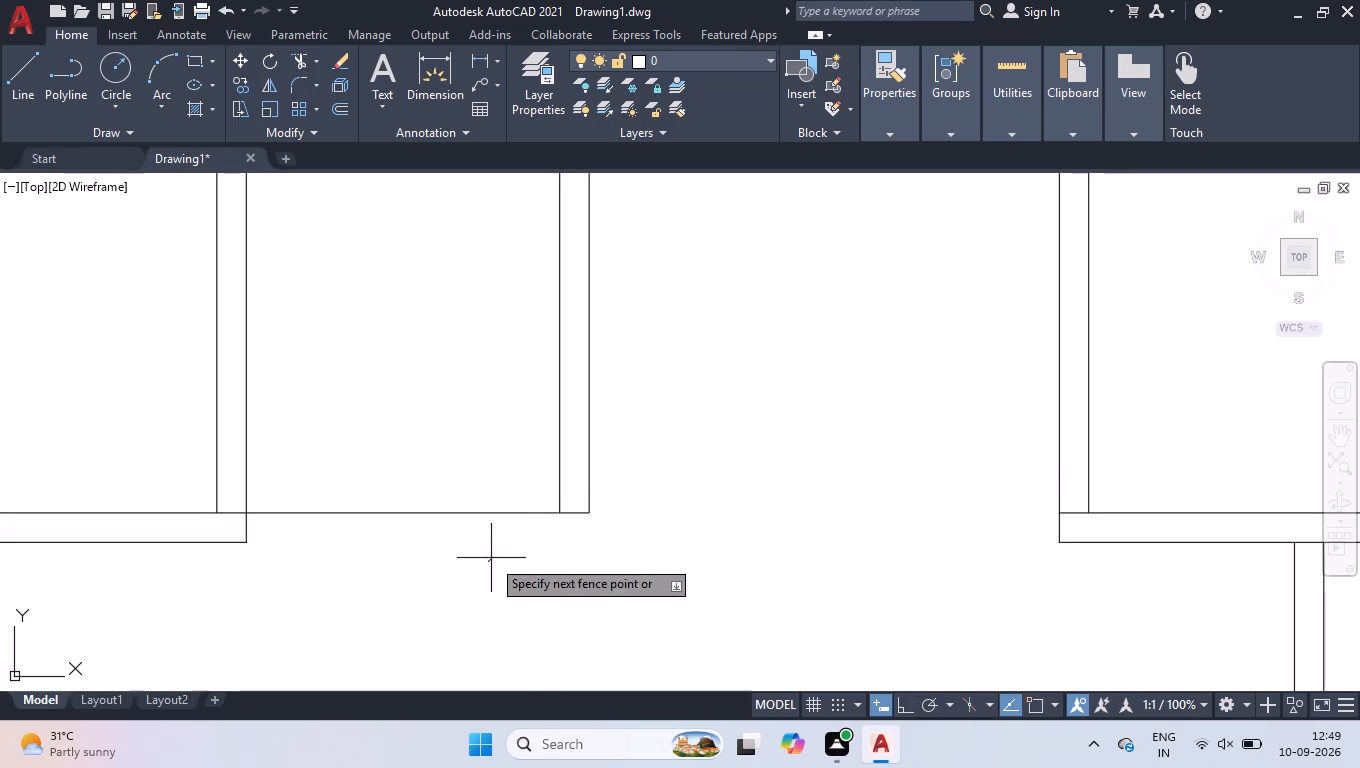
{"action": "left_click", "coordinate": [520, 440]}
Trim the top outer wall's inner line where the upper-left and upper-right rooms' partitions meet it.
{"action": "scroll", "coordinate": [716, 564], "scroll_direction": "down", "scroll_amount": 5}
{"action": "scroll", "coordinate": [740, 436], "scroll_direction": "up", "scroll_amount": 2}
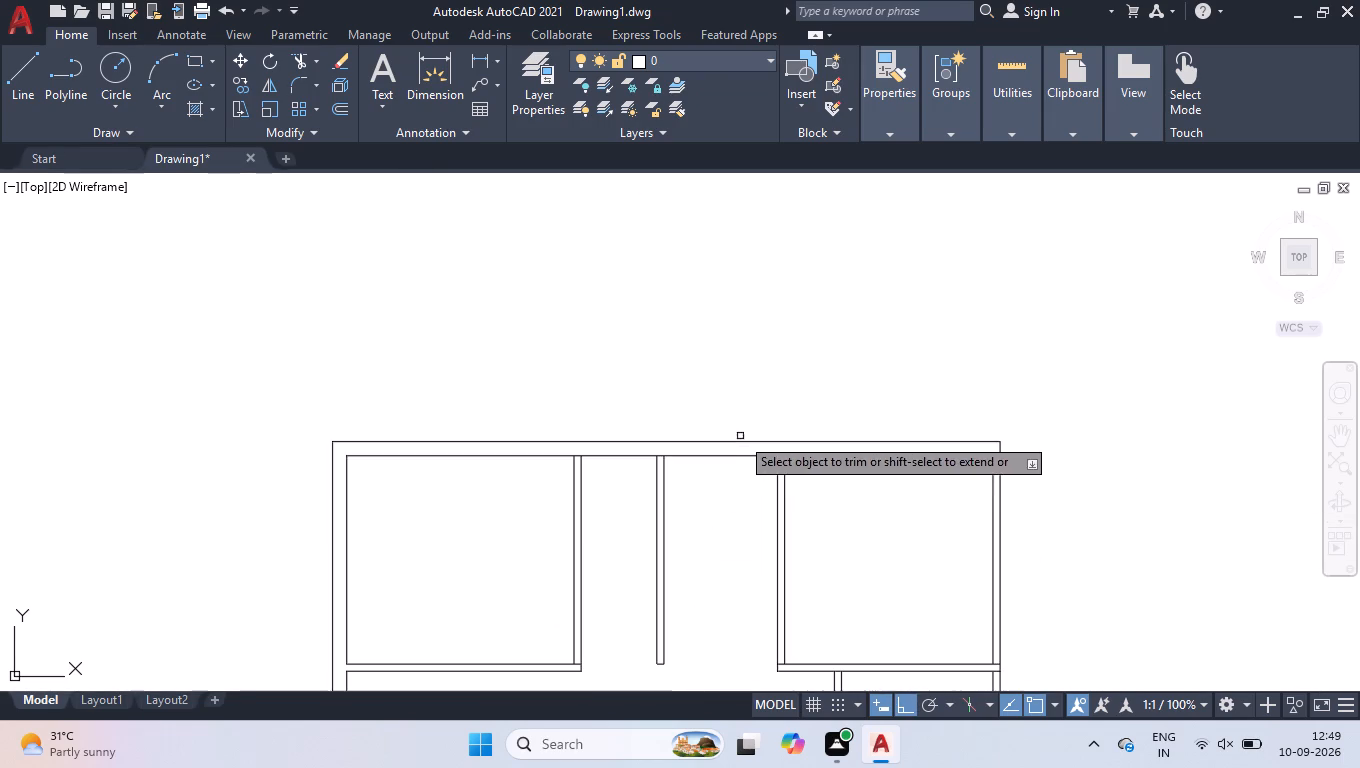
{"action": "scroll", "coordinate": [743, 451], "scroll_direction": "up", "scroll_amount": 3}
{"action": "left_click", "coordinate": [883, 478]}
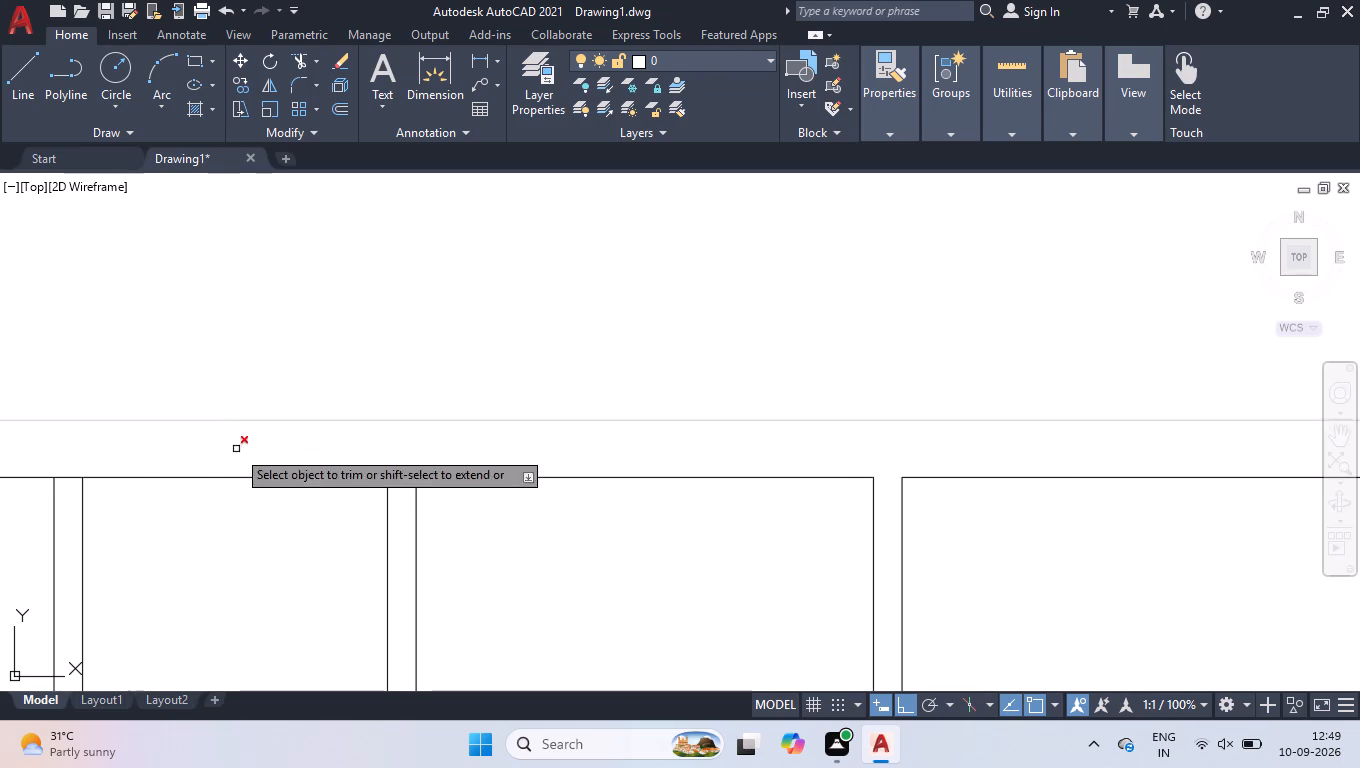
{"action": "left_click", "coordinate": [62, 472]}
{"action": "left_click", "coordinate": [65, 484]}
{"action": "scroll", "coordinate": [695, 221], "scroll_direction": "down", "scroll_amount": 2}
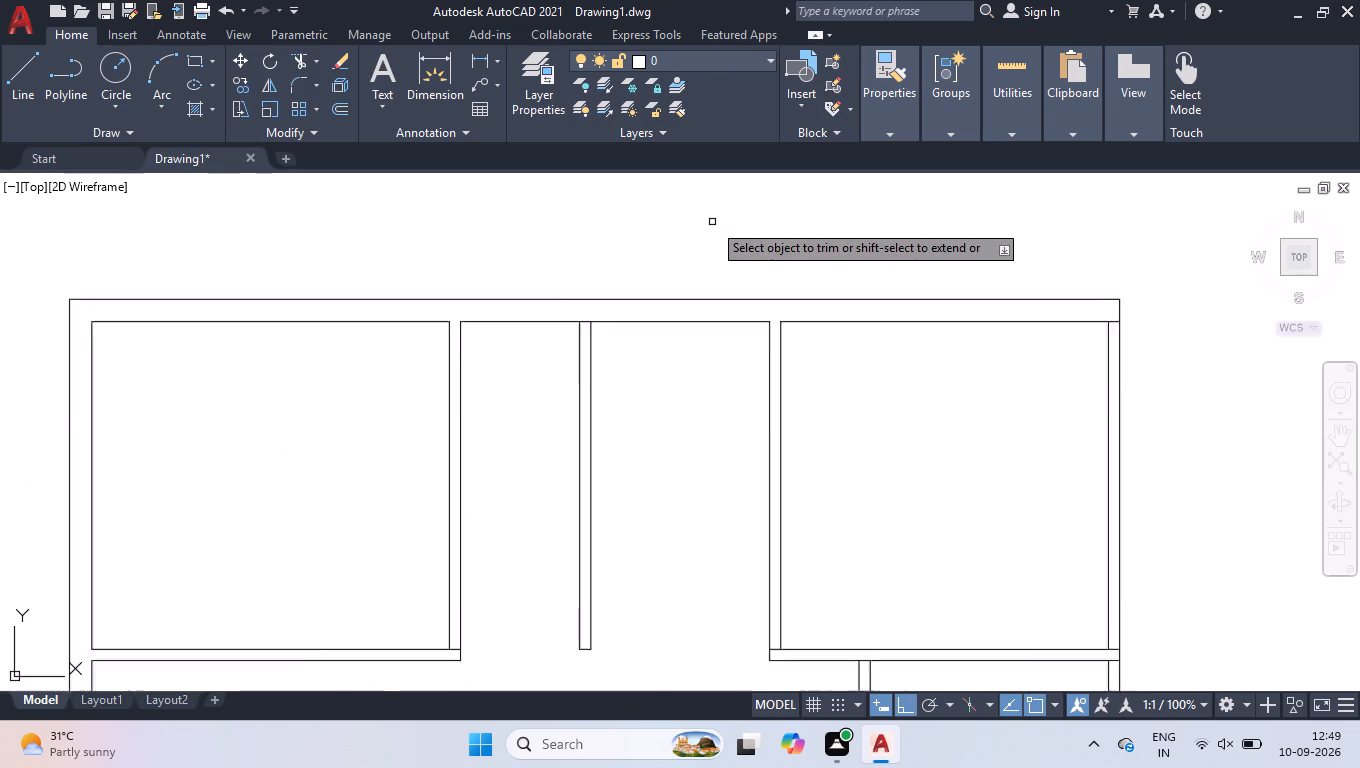
{"action": "scroll", "coordinate": [712, 222], "scroll_direction": "down", "scroll_amount": 1}
{"action": "scroll", "coordinate": [677, 264], "scroll_direction": "up", "scroll_amount": 1}
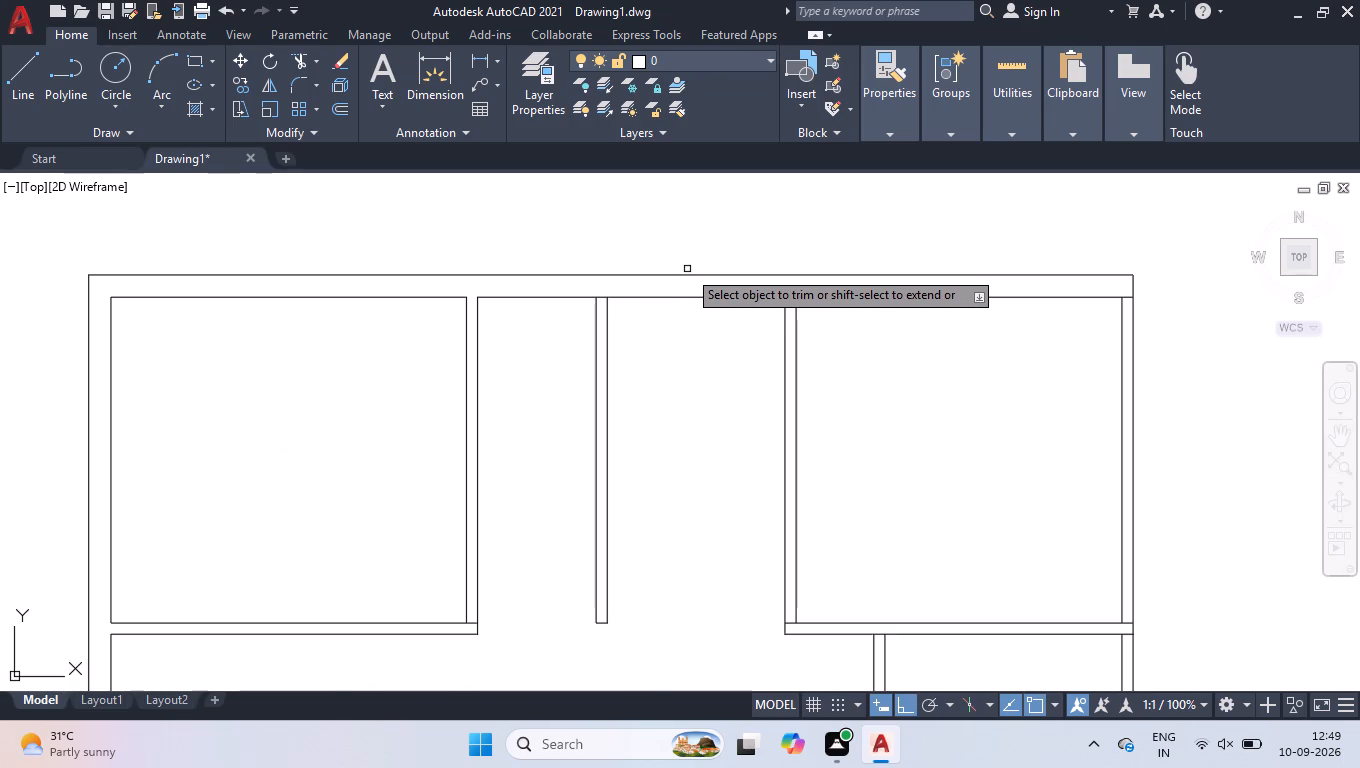
{"action": "key", "text": "Return"}
Offset the middle rooms' top inner wall line 7' downward, and offset that copy 4.5" further down as a wall.
{"action": "type", "text": "off"}
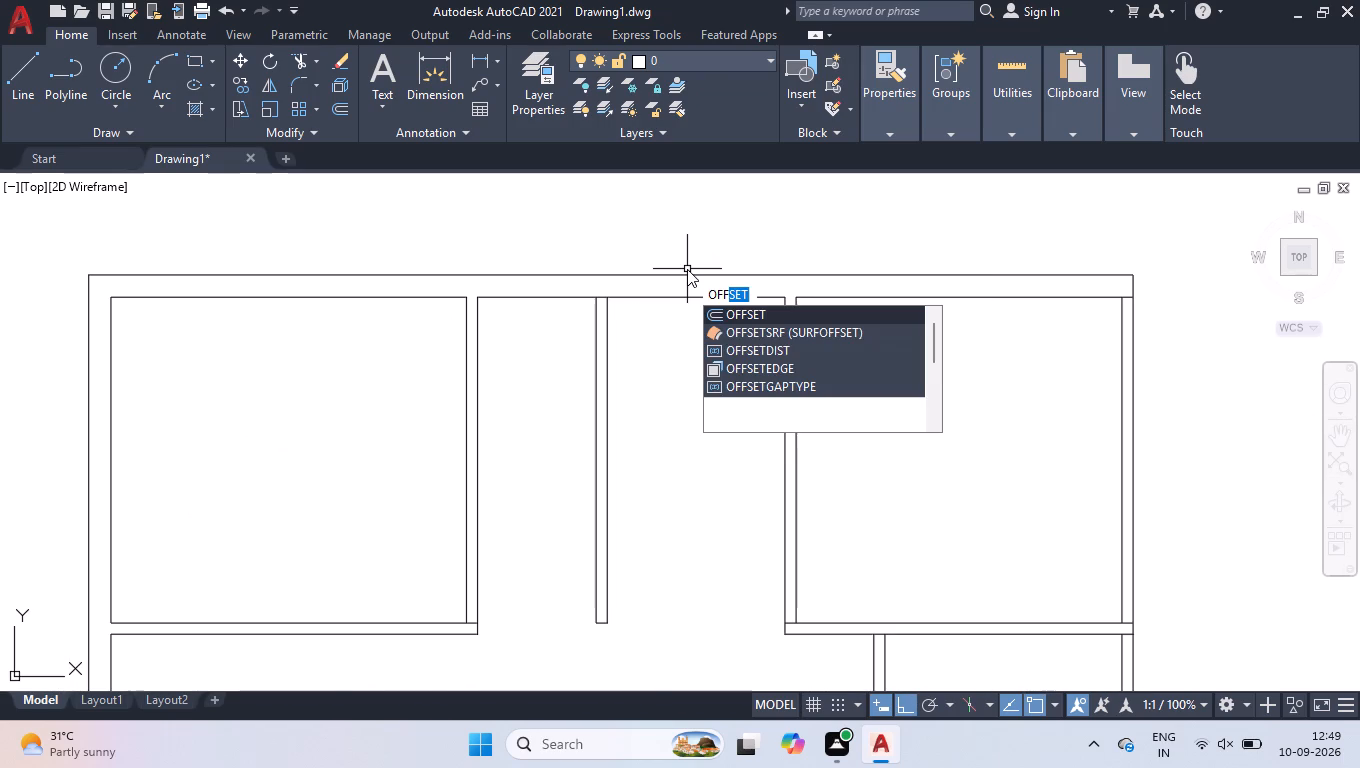
{"action": "key", "text": "Return"}
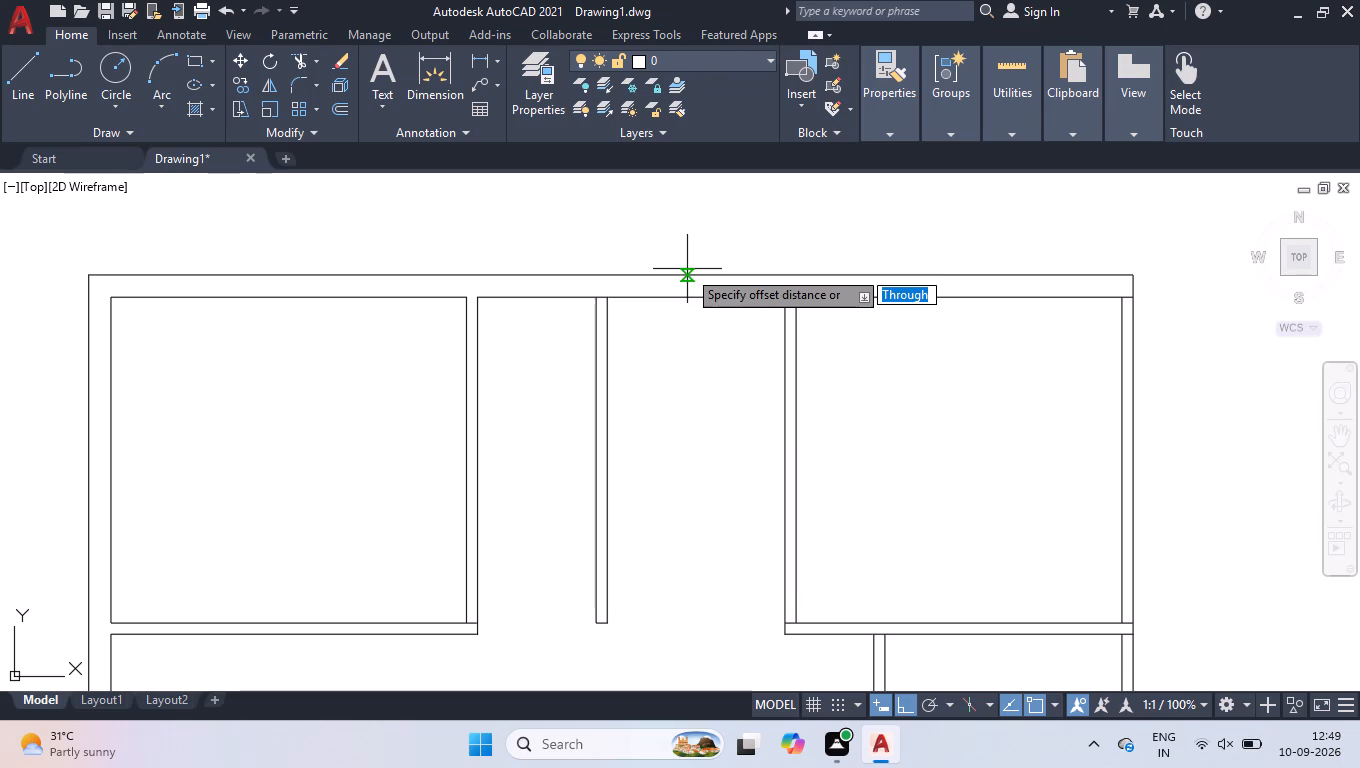
{"action": "type", "text": "7'"}
{"action": "key", "text": "Return"}
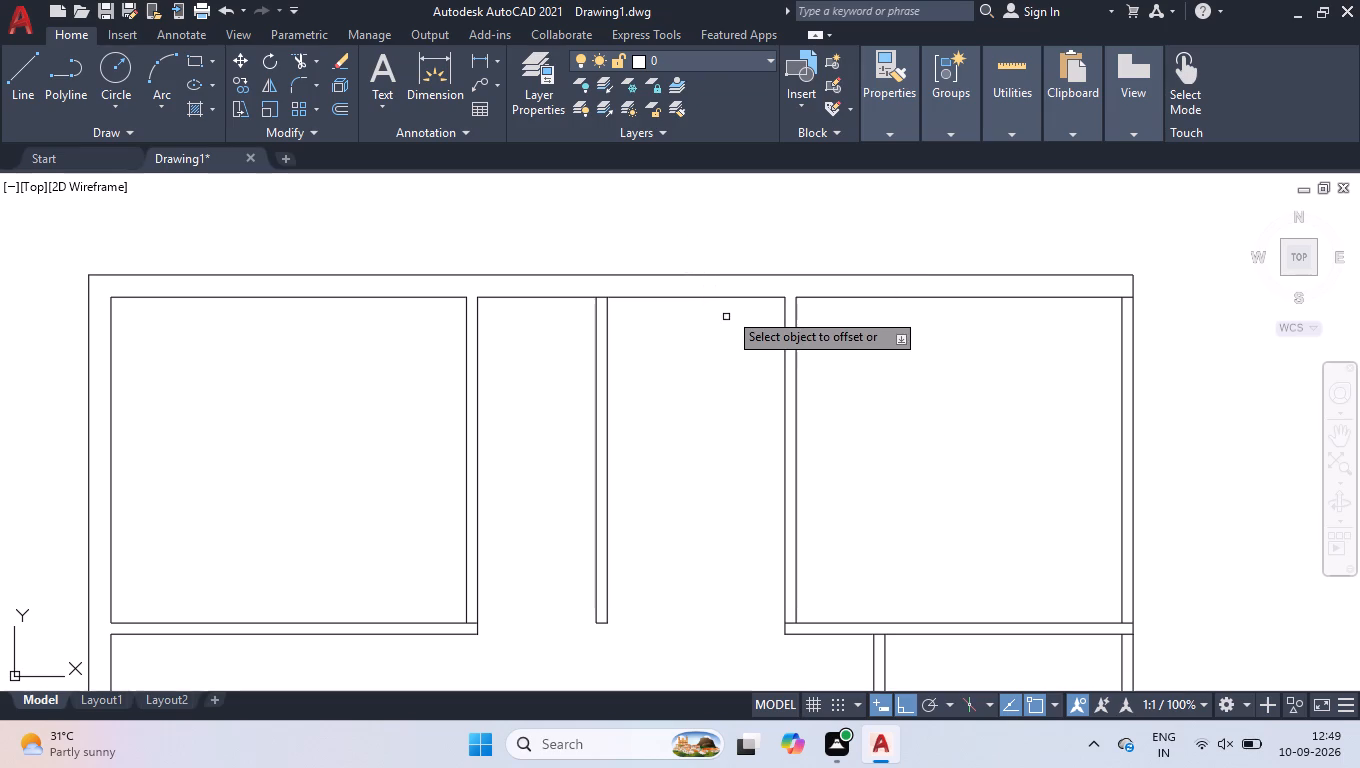
{"action": "left_click", "coordinate": [735, 295]}
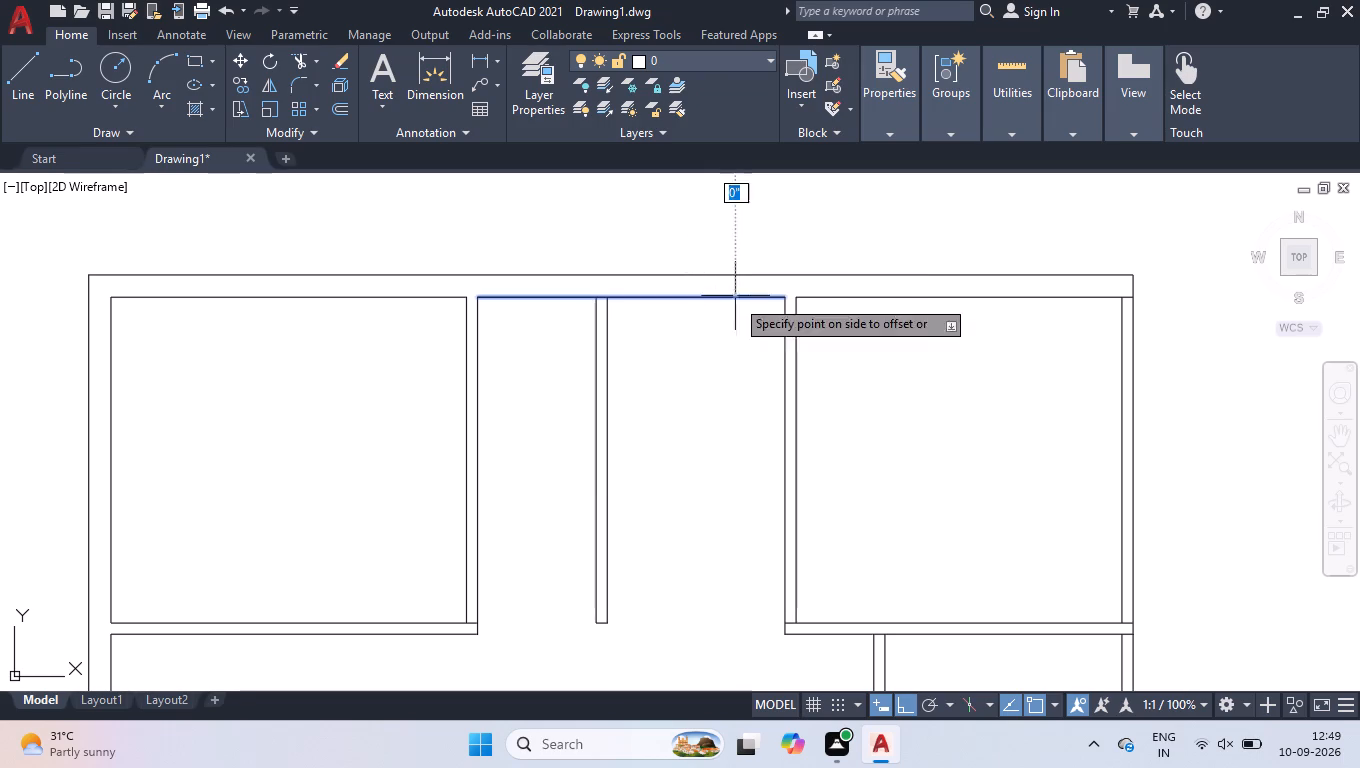
{"action": "left_click", "coordinate": [726, 386]}
{"action": "left_click_drag", "start_coordinate": [709, 504], "coordinate": [710, 522]}
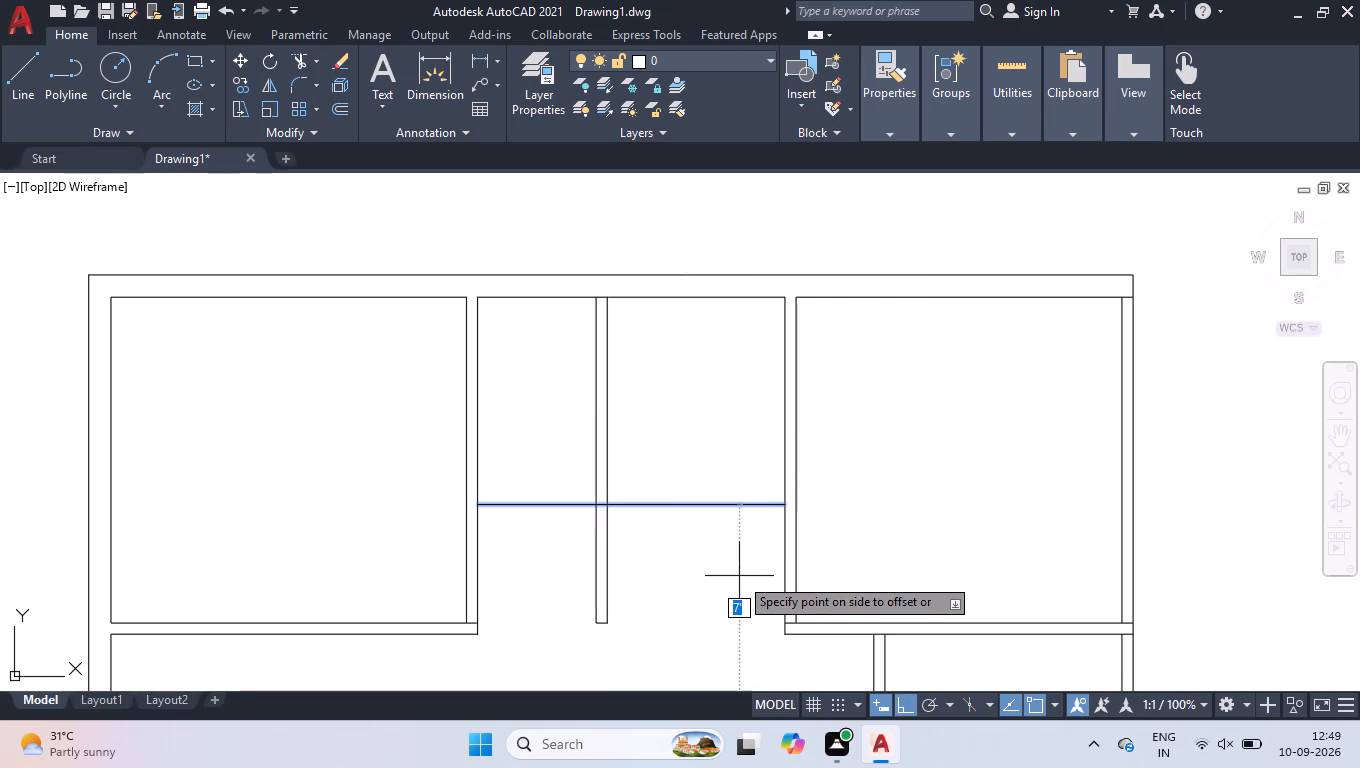
{"action": "type", "text": "4.5"}
{"action": "key", "text": "Return"}
{"action": "key", "text": "Return"}
Trim off the middle partition below the new horizontal wall, including its short end line.
{"action": "type", "text": "tr"}
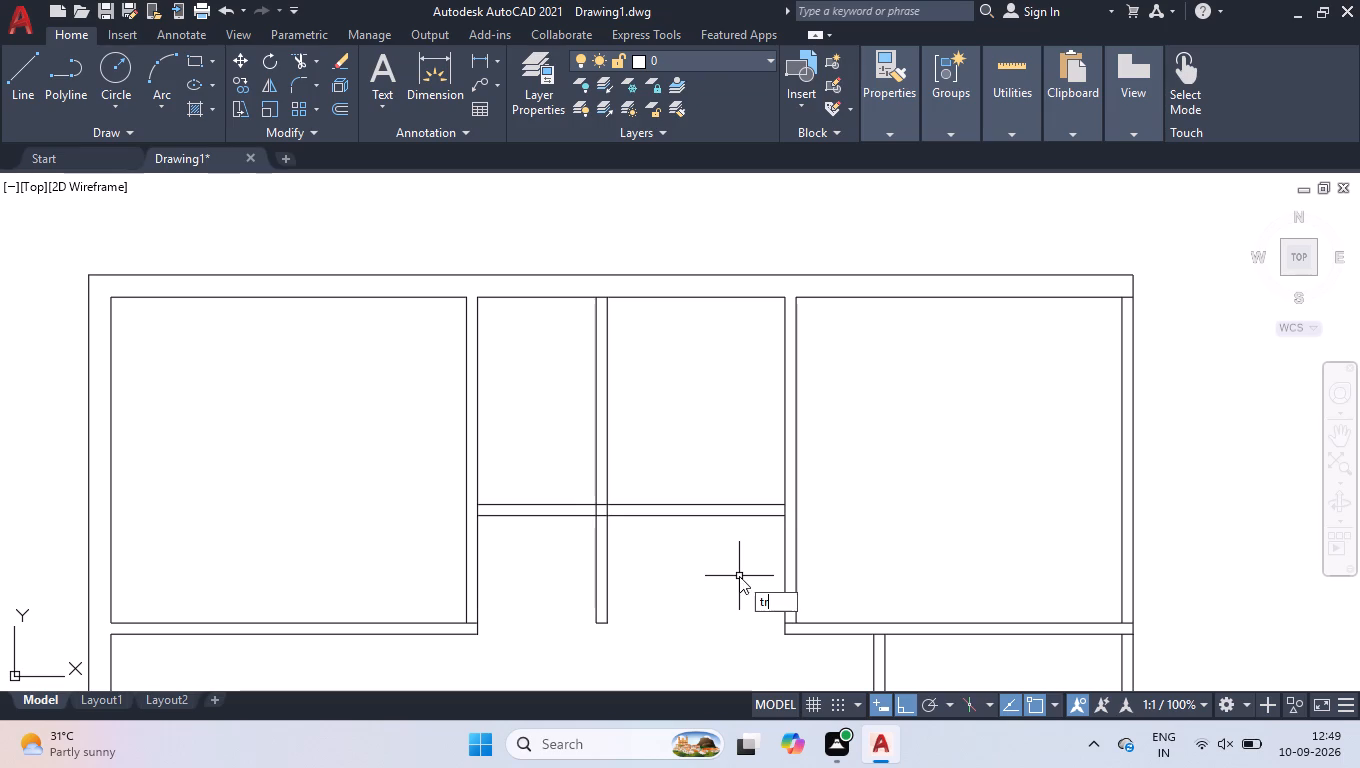
{"action": "key", "text": "Return"}
{"action": "left_click", "coordinate": [679, 539]}
{"action": "left_click", "coordinate": [558, 573]}
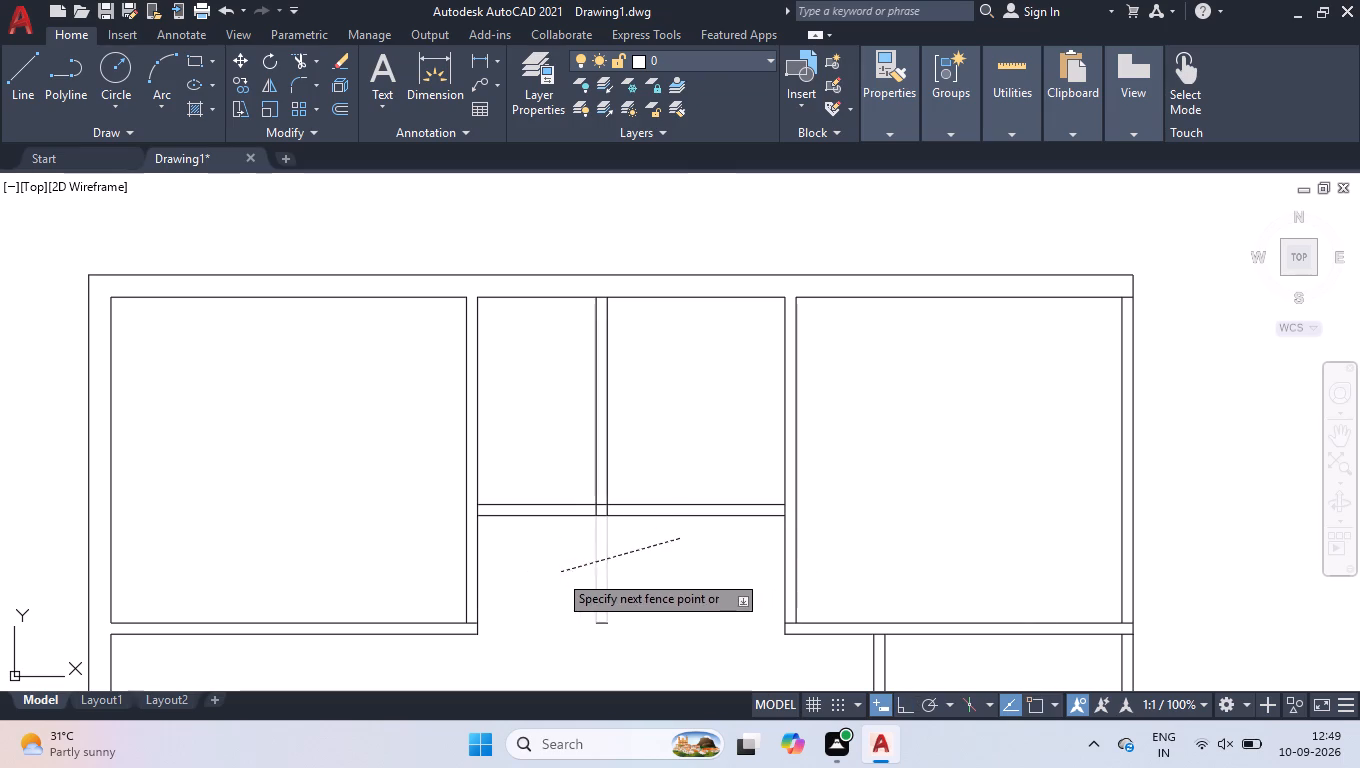
{"action": "left_click", "coordinate": [625, 605]}
{"action": "left_click", "coordinate": [585, 643]}
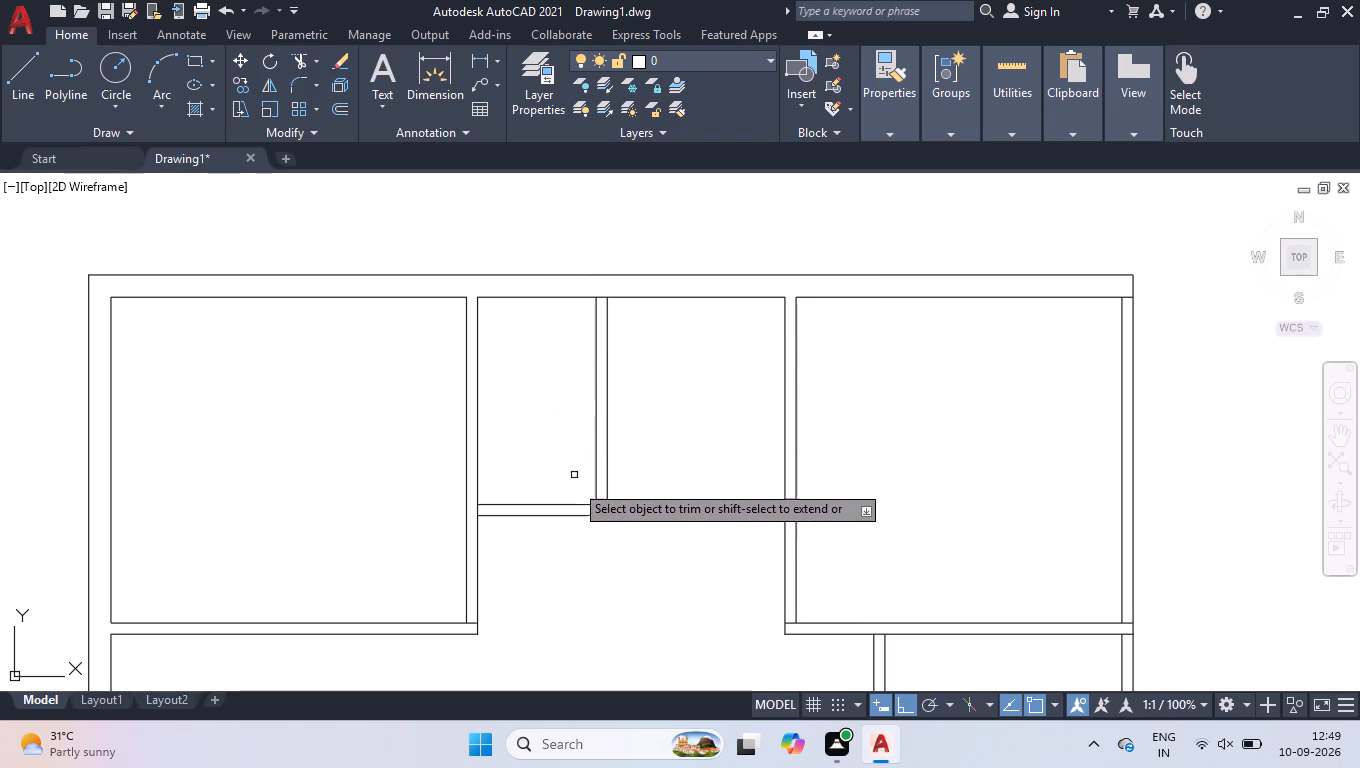
Trim the partition lines inside the new horizontal wall and that wall's upper line between them.
{"action": "scroll", "coordinate": [584, 517], "scroll_direction": "up", "scroll_amount": 4}
{"action": "left_click_drag", "start_coordinate": [588, 484], "coordinate": [607, 491]}
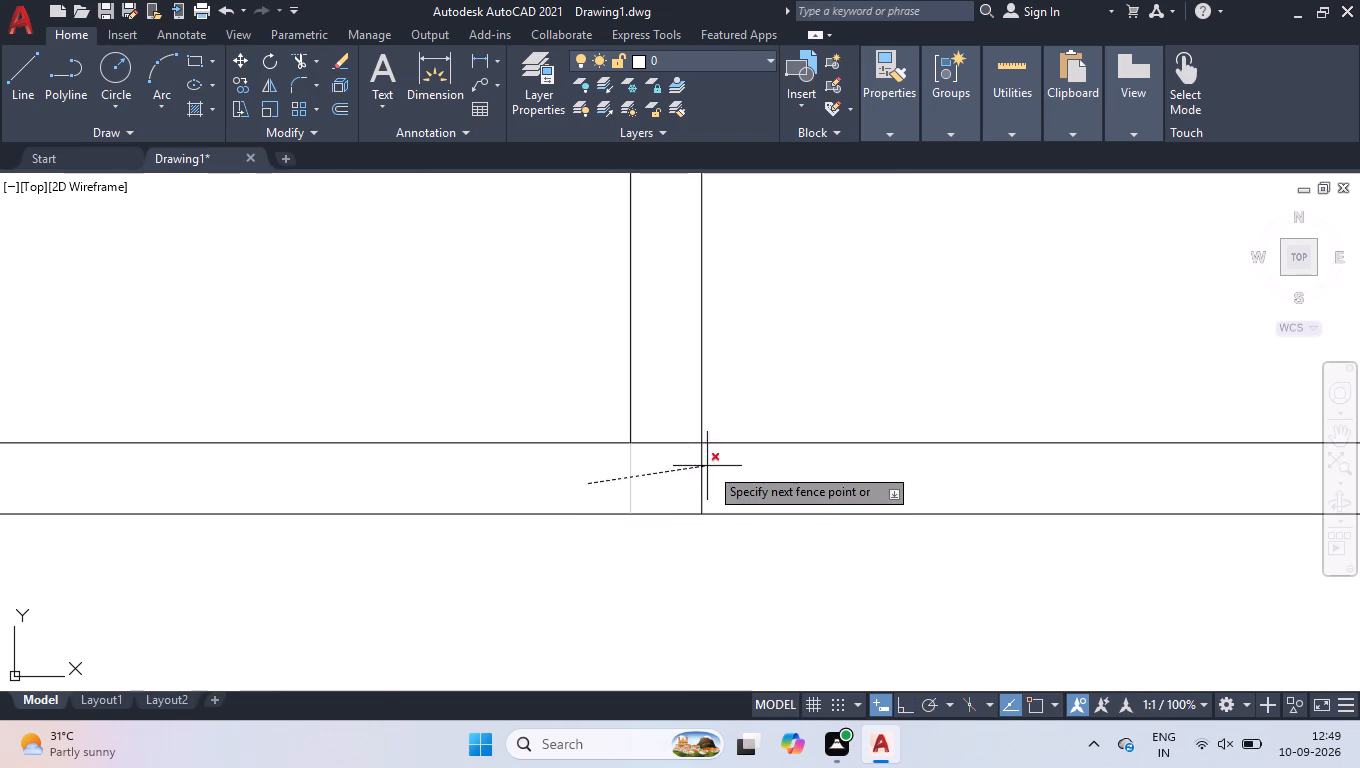
{"action": "left_click", "coordinate": [735, 474]}
{"action": "left_click_drag", "start_coordinate": [651, 460], "coordinate": [664, 432]}
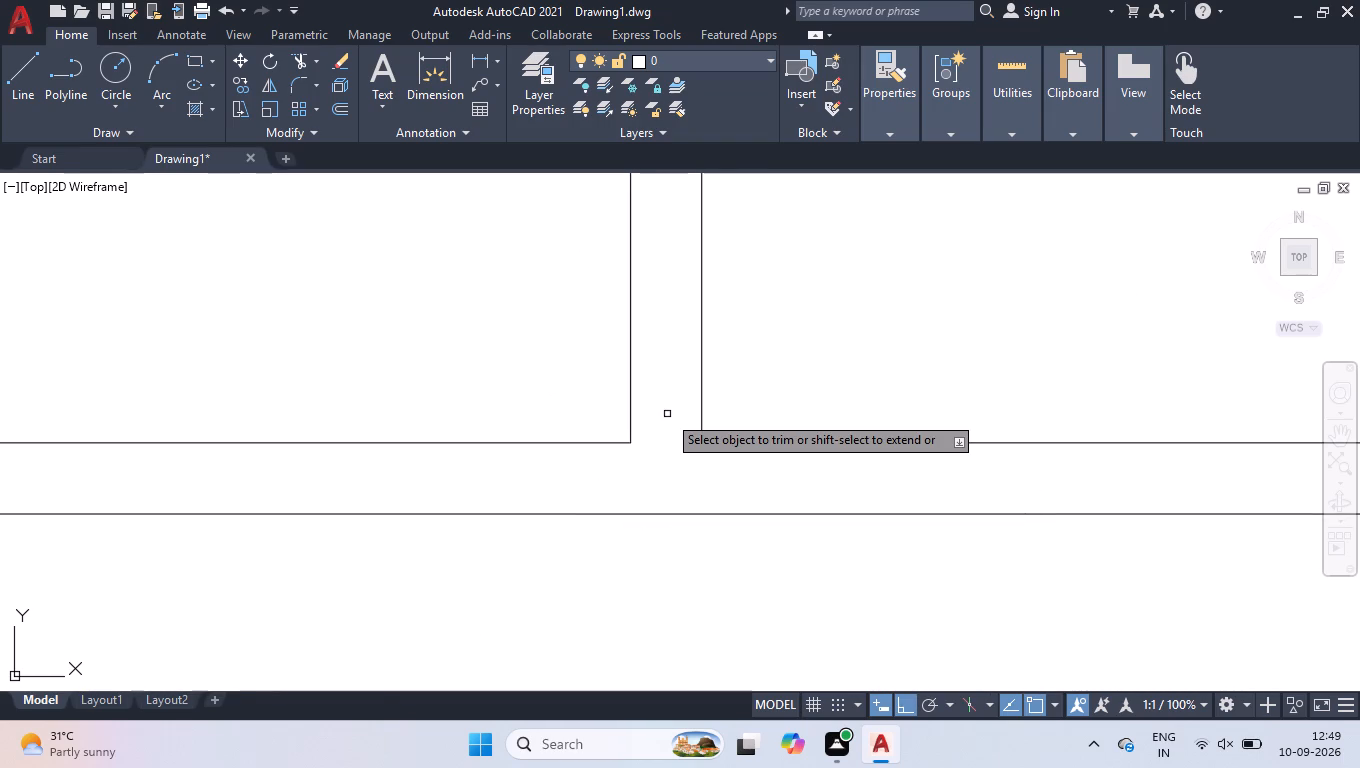
{"action": "key", "text": "space"}
Trim the top outer wall's inner line between the middle partition's two lines.
{"action": "scroll", "coordinate": [678, 446], "scroll_direction": "down", "scroll_amount": 4}
{"action": "scroll", "coordinate": [709, 244], "scroll_direction": "up", "scroll_amount": 2}
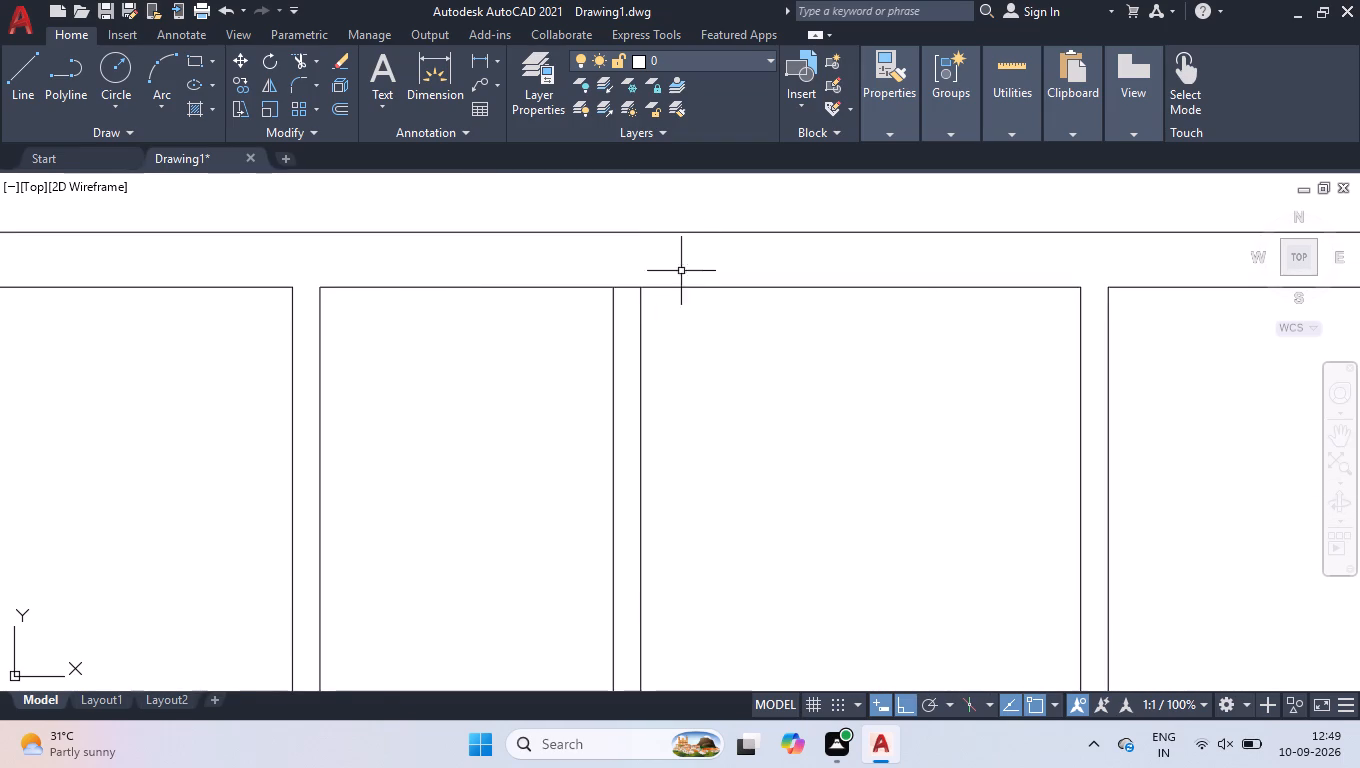
{"action": "key", "text": "space"}
{"action": "left_click", "coordinate": [623, 282]}
{"action": "left_click", "coordinate": [629, 323]}
{"action": "key", "text": "space"}
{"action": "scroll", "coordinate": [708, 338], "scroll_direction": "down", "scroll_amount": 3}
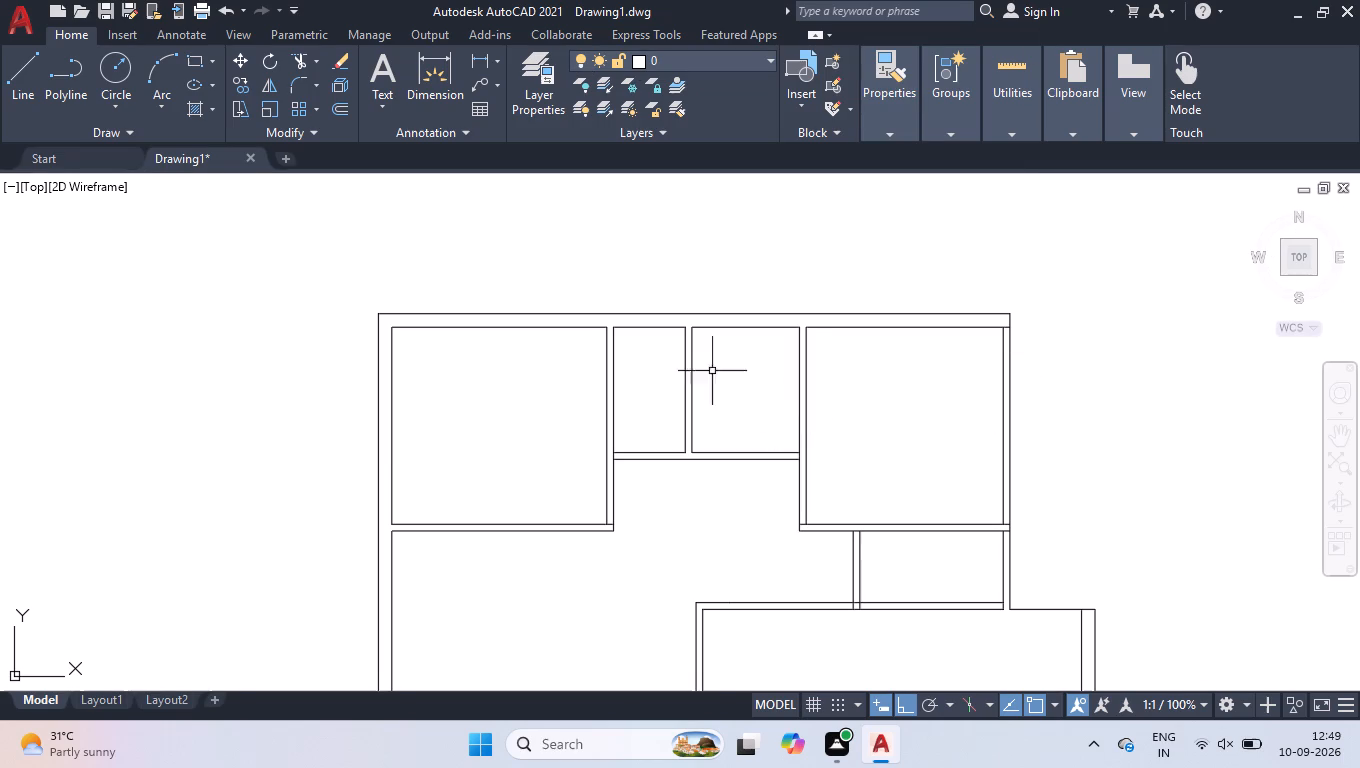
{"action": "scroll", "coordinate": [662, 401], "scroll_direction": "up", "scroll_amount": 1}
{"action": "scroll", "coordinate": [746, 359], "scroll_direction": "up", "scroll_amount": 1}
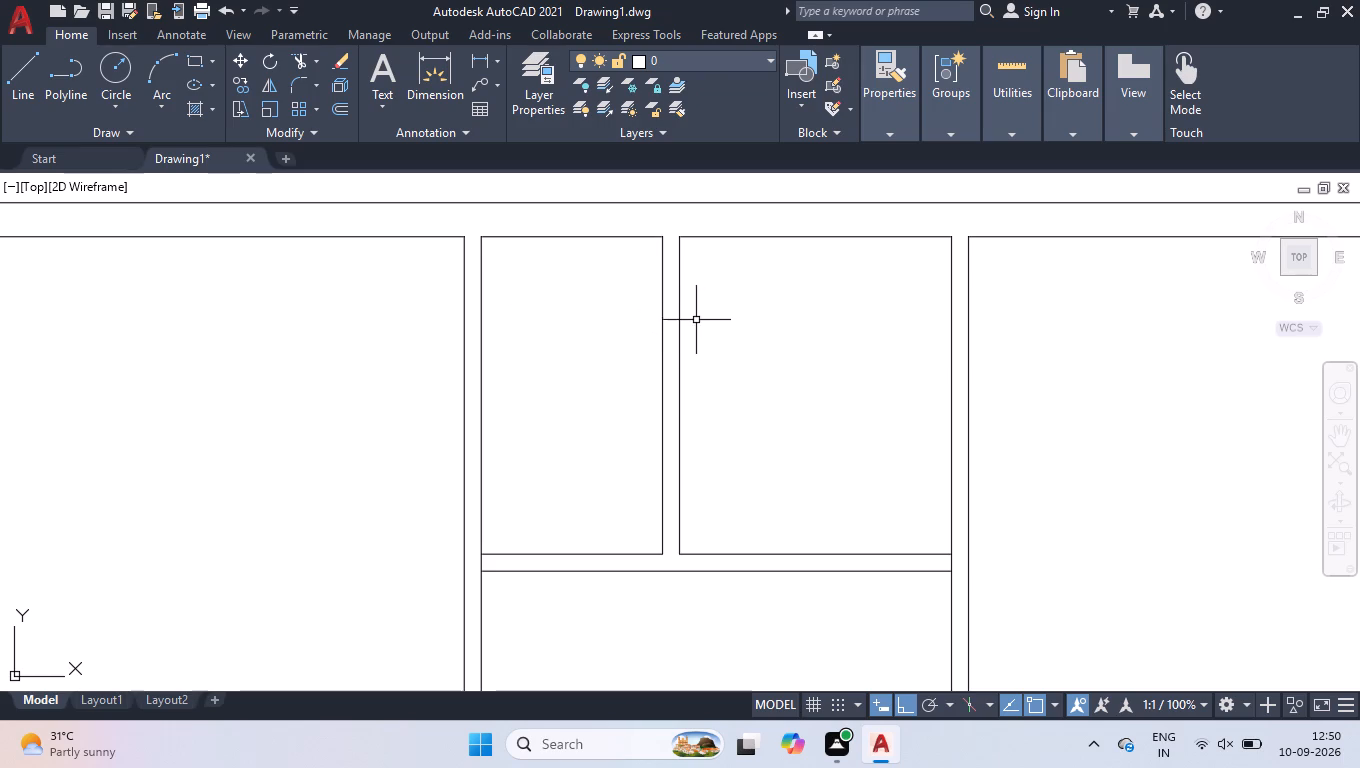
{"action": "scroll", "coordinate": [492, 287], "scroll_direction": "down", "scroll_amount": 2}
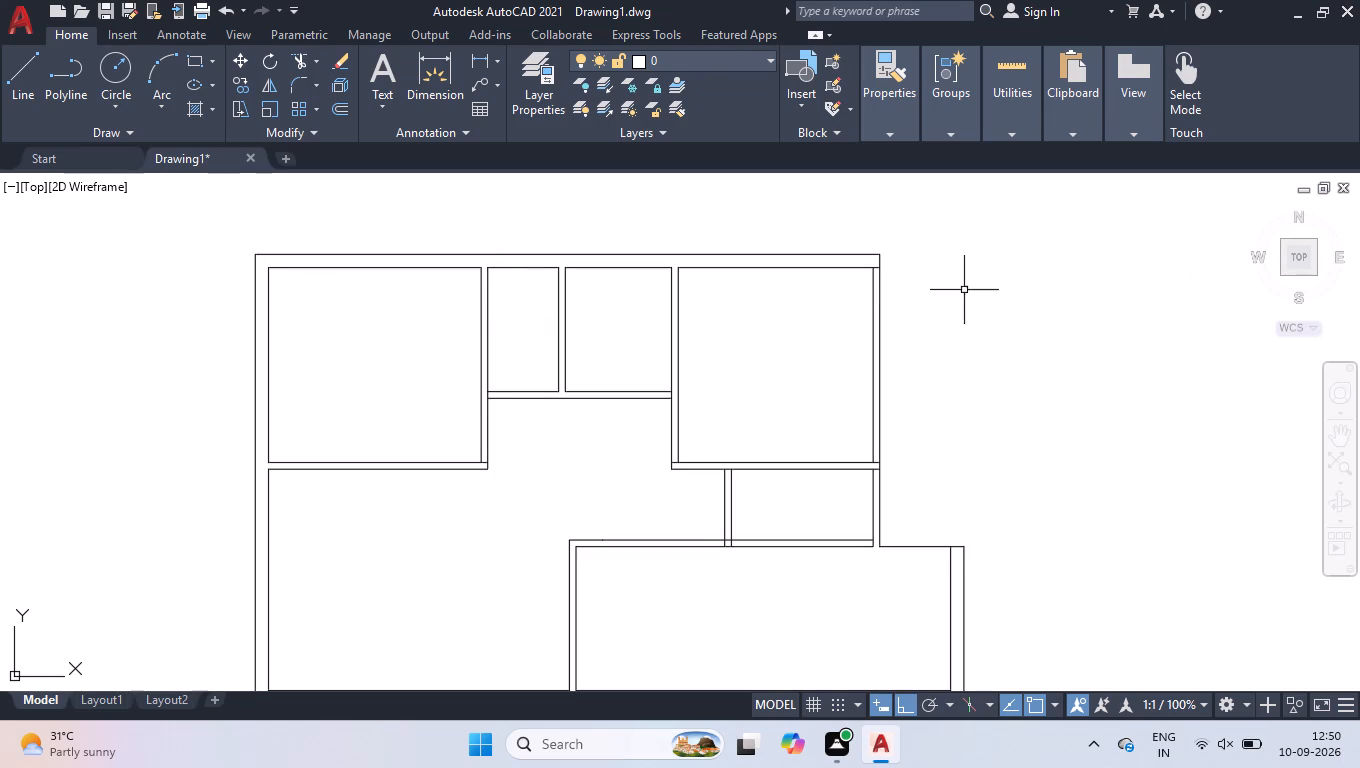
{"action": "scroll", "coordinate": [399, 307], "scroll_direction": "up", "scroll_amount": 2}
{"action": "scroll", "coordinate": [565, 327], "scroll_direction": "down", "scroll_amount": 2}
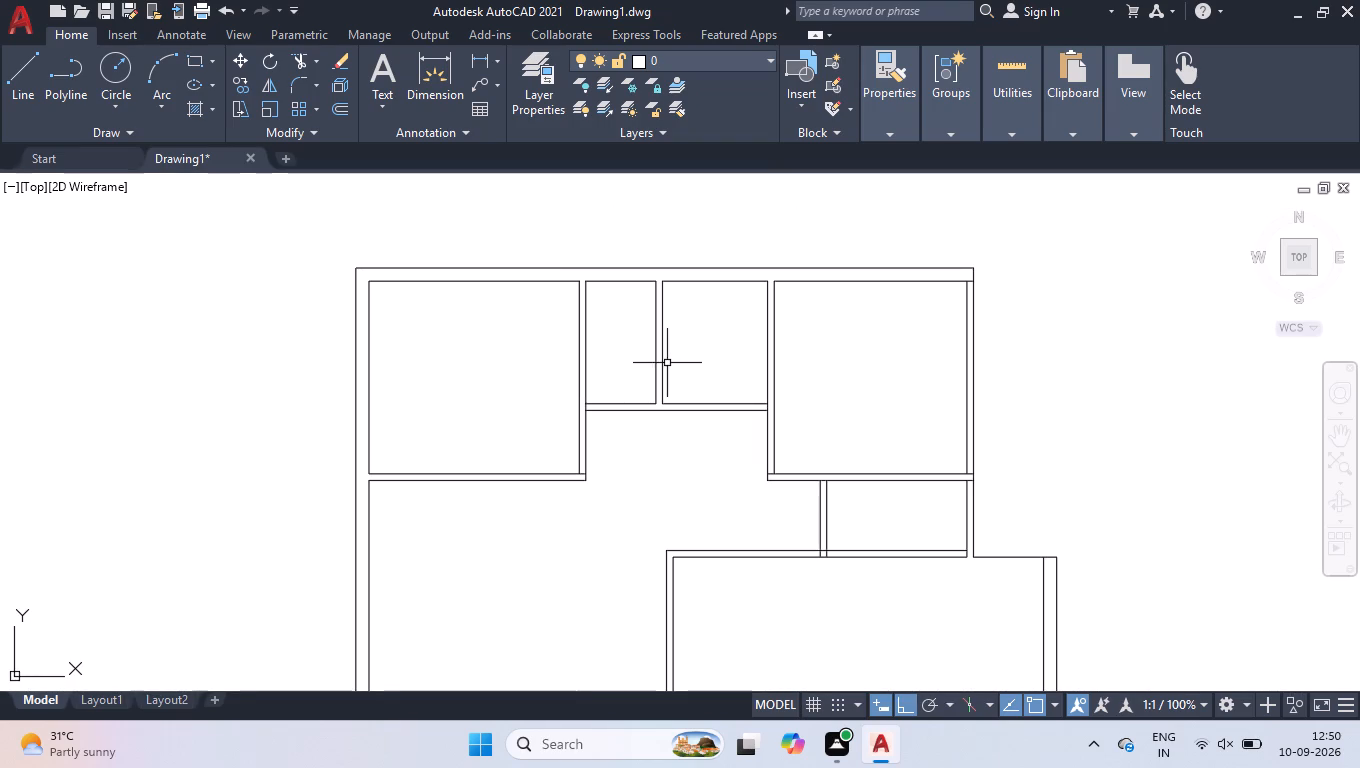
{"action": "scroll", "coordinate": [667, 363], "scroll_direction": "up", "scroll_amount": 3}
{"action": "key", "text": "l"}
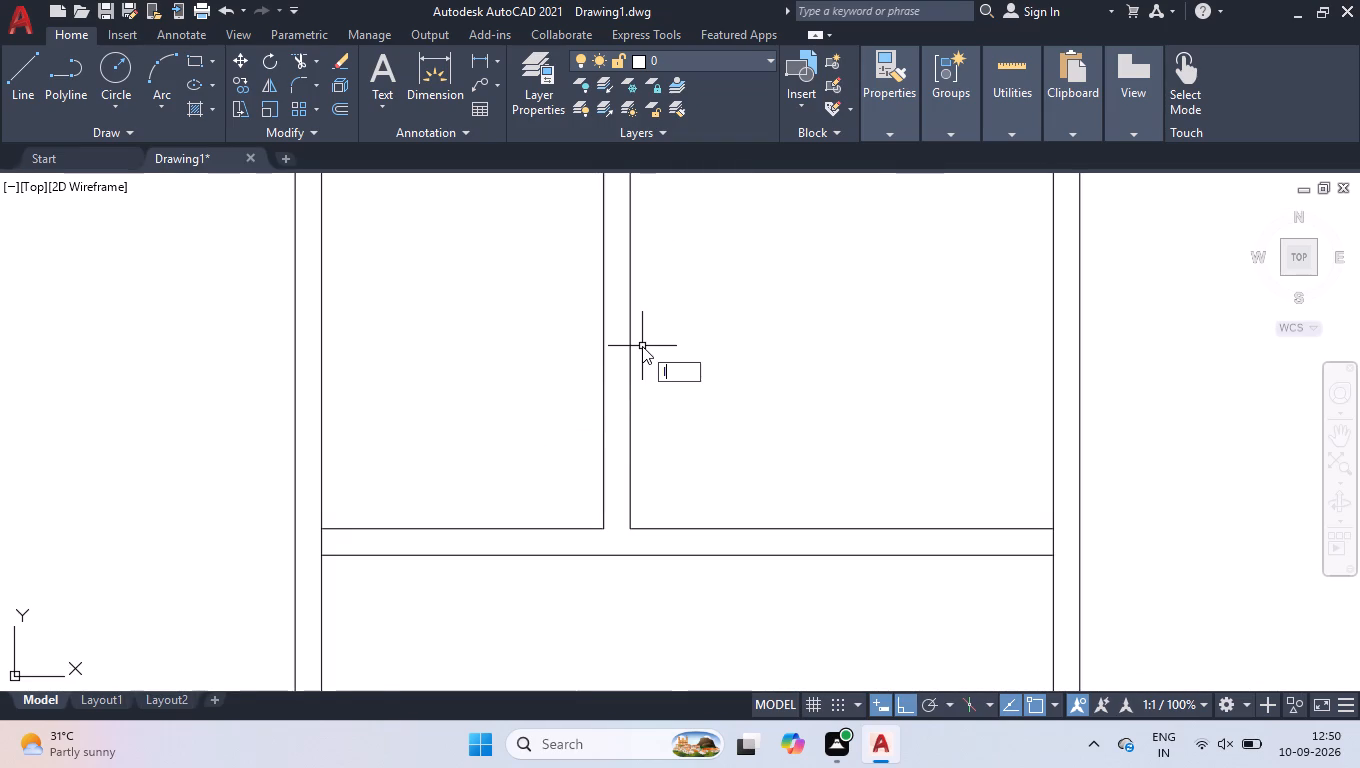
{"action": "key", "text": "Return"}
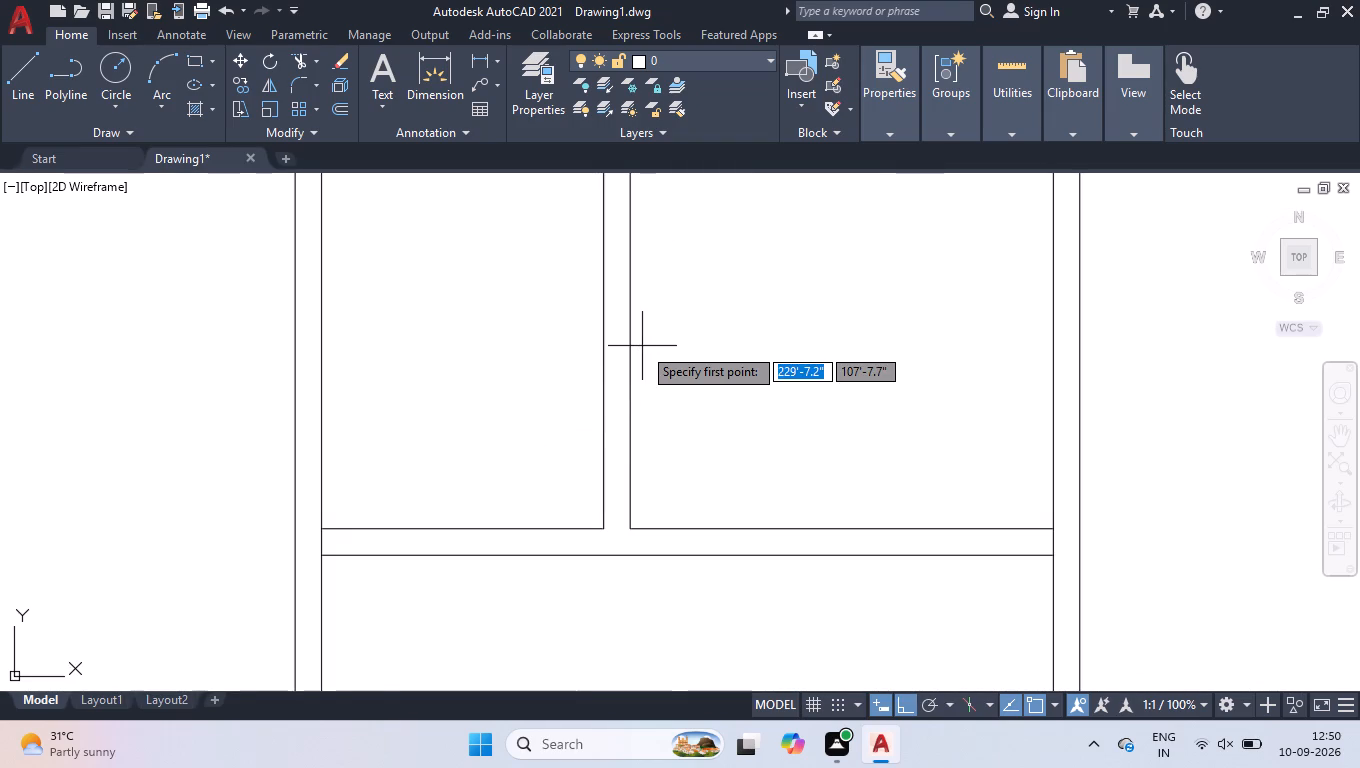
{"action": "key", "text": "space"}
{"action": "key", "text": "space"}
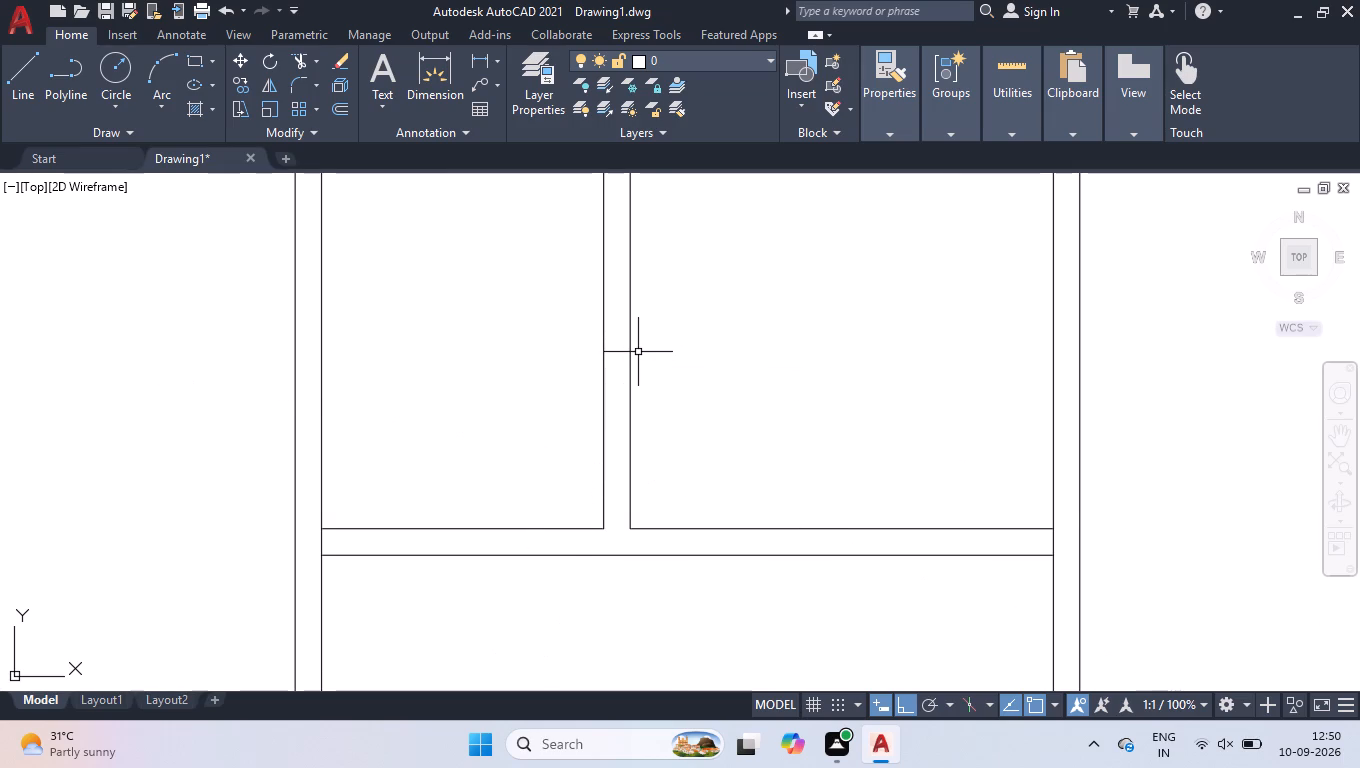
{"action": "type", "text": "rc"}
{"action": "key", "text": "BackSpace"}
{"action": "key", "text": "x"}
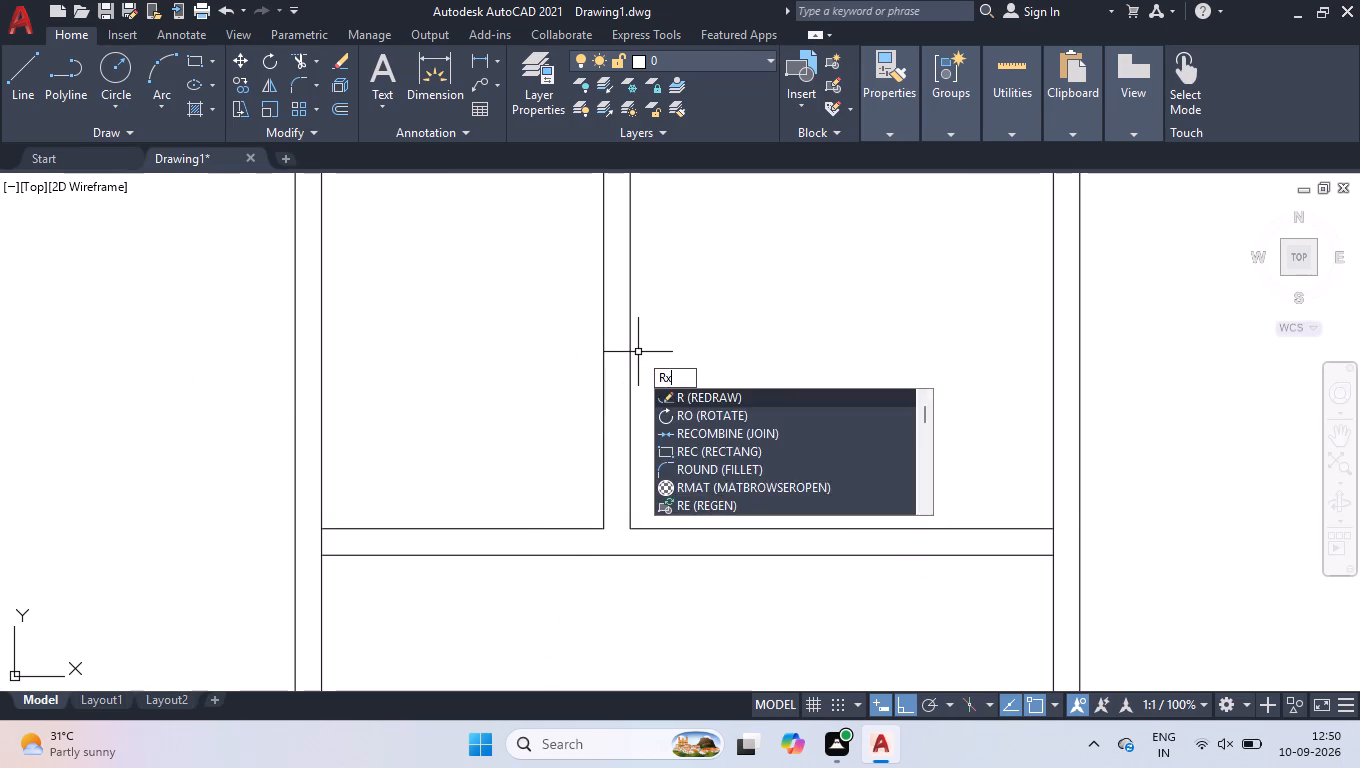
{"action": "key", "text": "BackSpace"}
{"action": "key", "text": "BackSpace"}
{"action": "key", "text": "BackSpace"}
Extend both middle partition lines down to the lower line of the new horizontal wall.
{"action": "type", "text": "ex"}
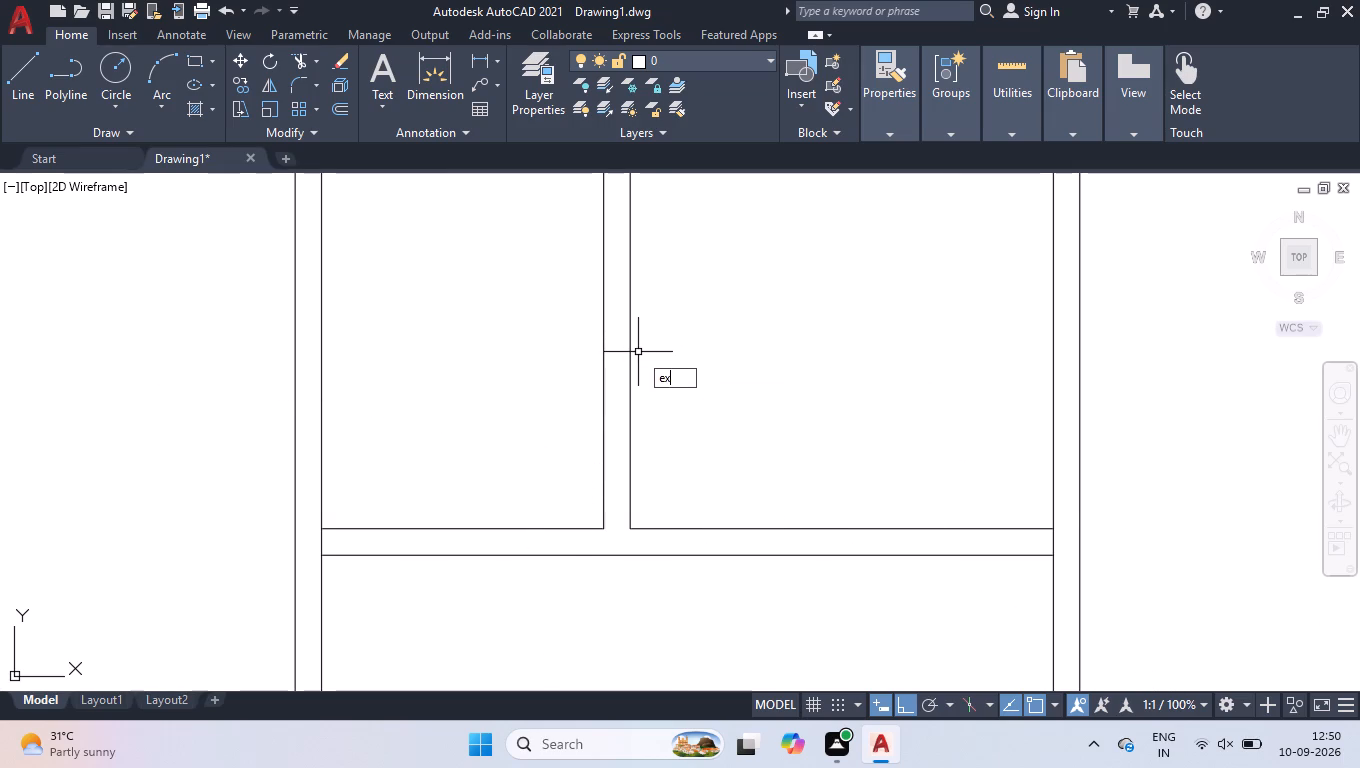
{"action": "key", "text": "Return"}
{"action": "left_click", "coordinate": [648, 412]}
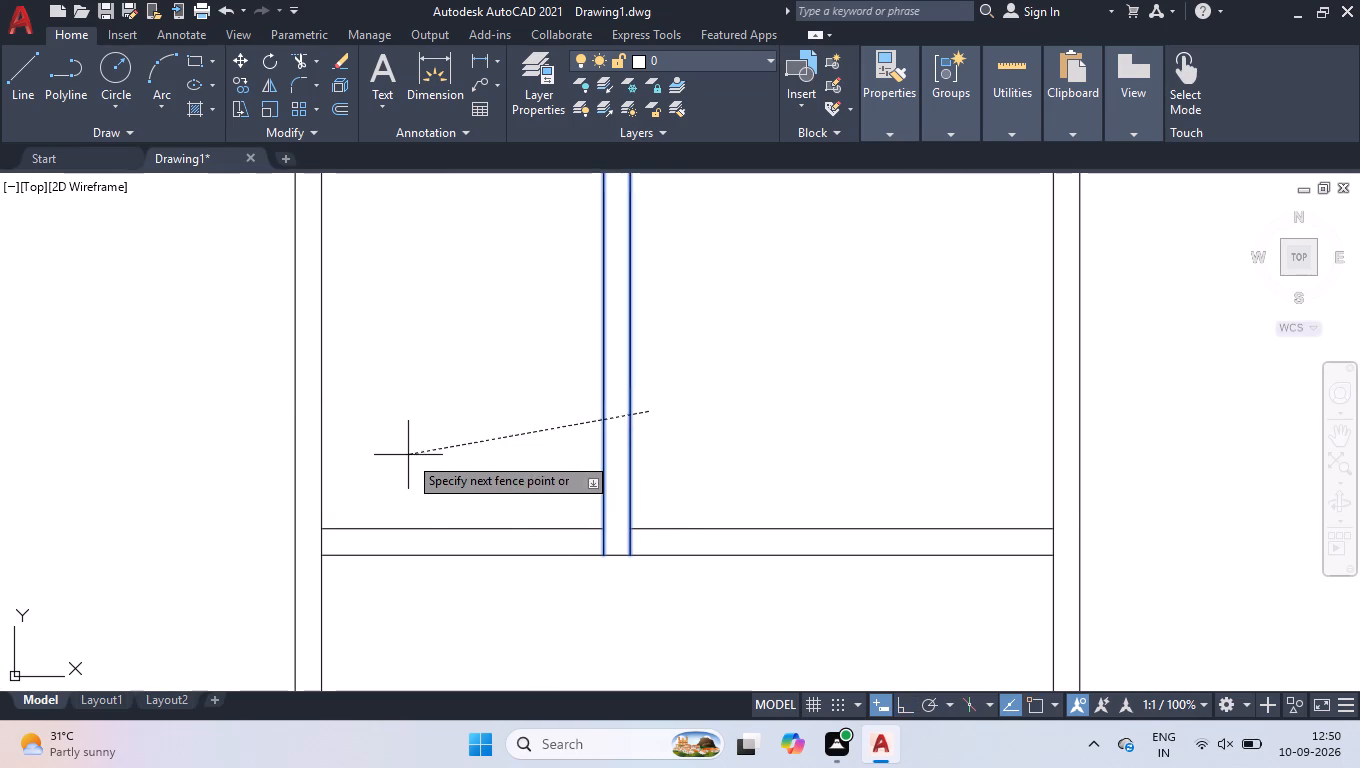
{"action": "left_click", "coordinate": [408, 455]}
{"action": "key", "text": "space"}
Draw two short vertical lines across the horizontal wall, one at each face of the middle partition.
{"action": "key", "text": "l"}
{"action": "key", "text": "Return"}
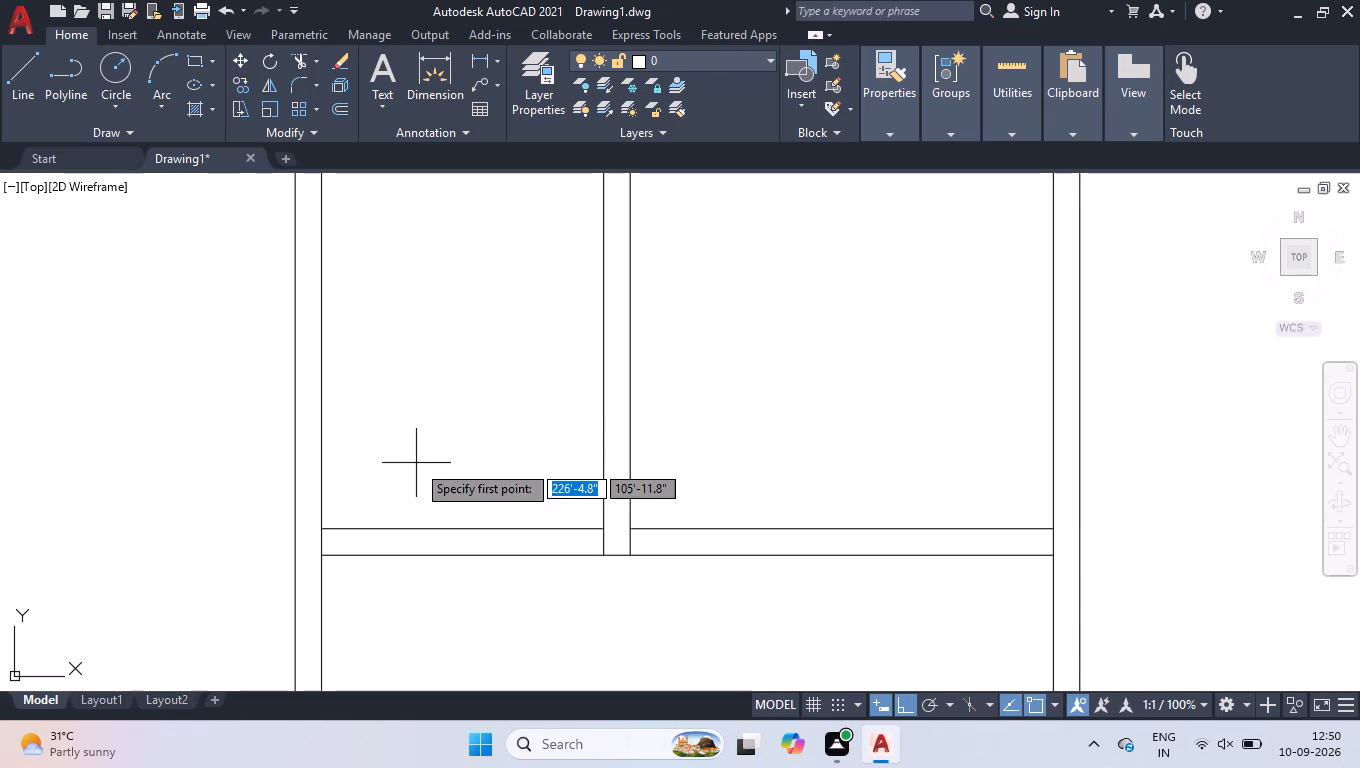
{"action": "left_click", "coordinate": [600, 530]}
{"action": "left_click", "coordinate": [602, 557]}
{"action": "key", "text": "space"}
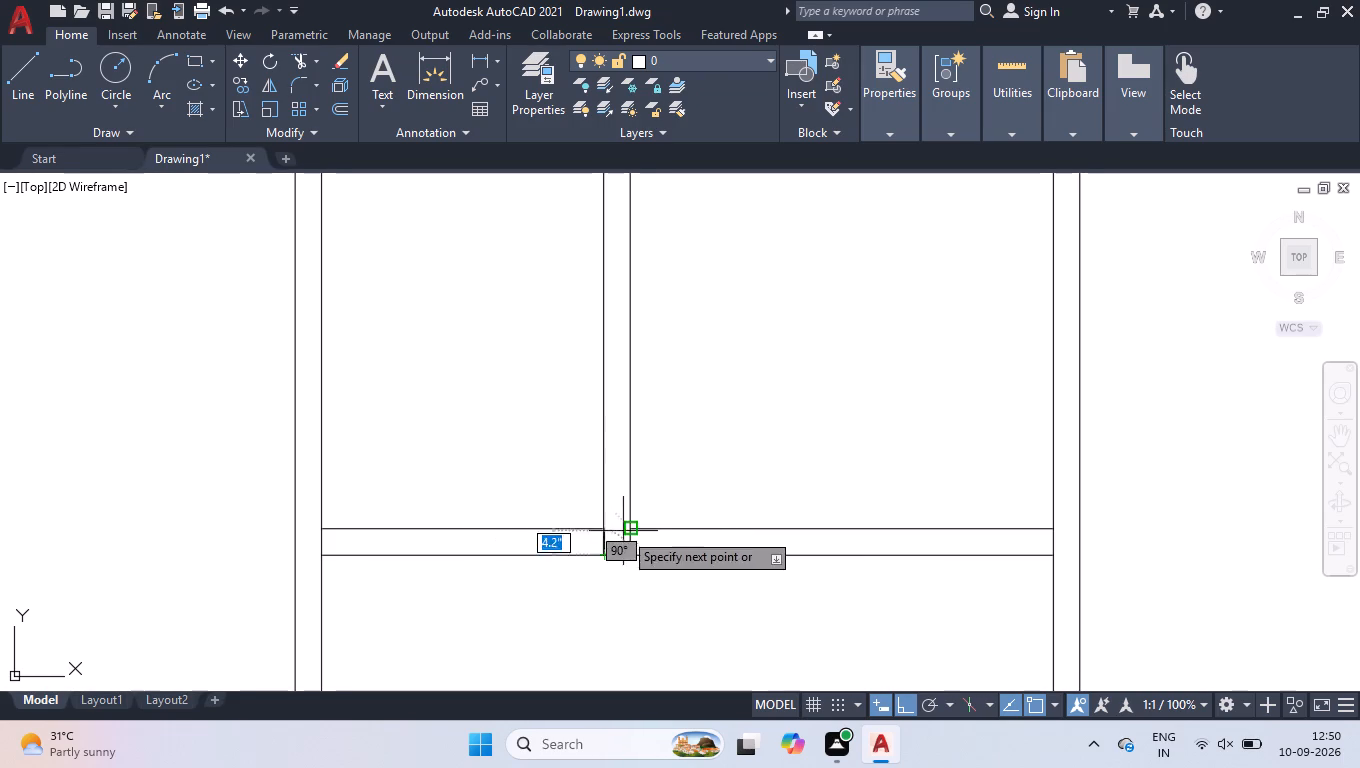
{"action": "key", "text": "space"}
{"action": "left_click", "coordinate": [632, 531]}
{"action": "left_click", "coordinate": [632, 552]}
{"action": "key", "text": "space"}
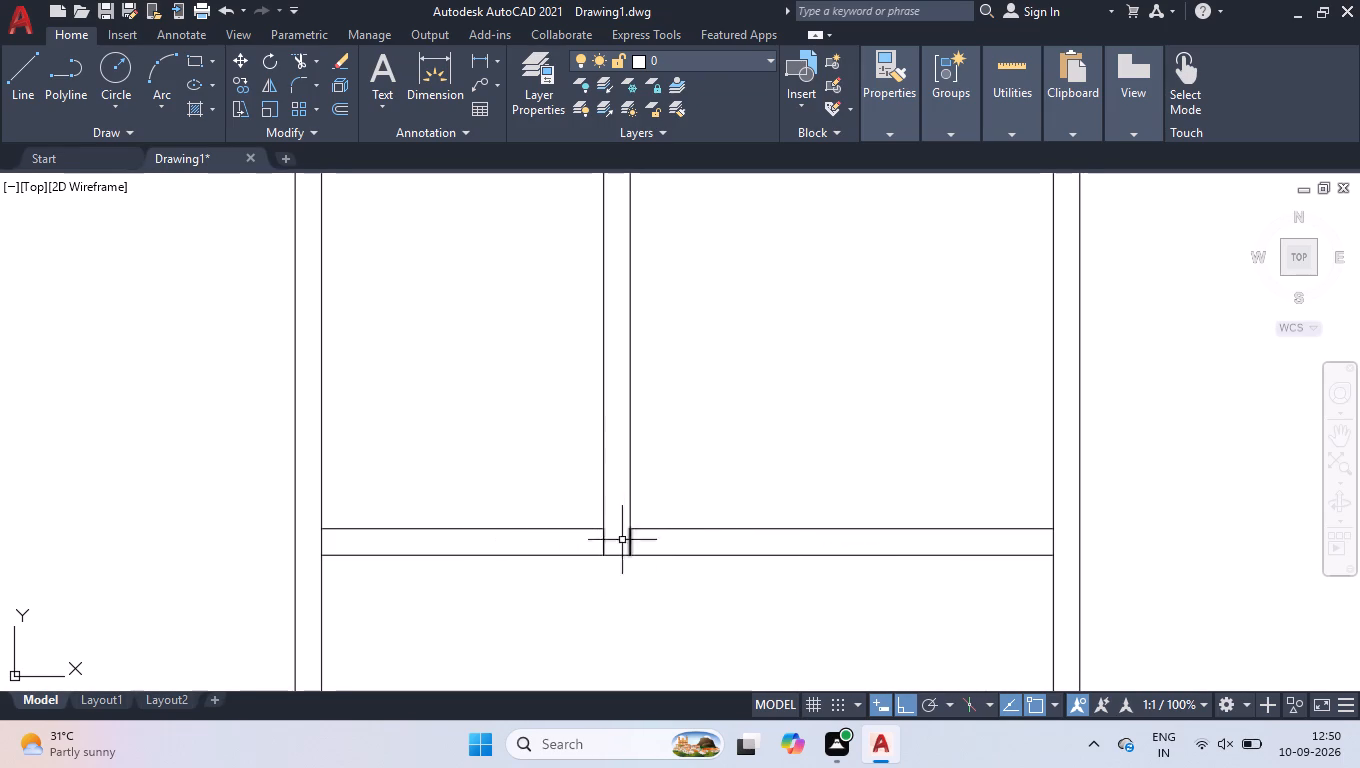
{"action": "key", "text": "space"}
{"action": "key", "text": "space"}
{"action": "key", "text": "space"}
Move the short line at the partition's right face 2'8" to the right along the horizontal wall.
{"action": "left_click", "coordinate": [623, 522]}
{"action": "left_click", "coordinate": [708, 589]}
{"action": "scroll", "coordinate": [661, 547], "scroll_direction": "up", "scroll_amount": 2}
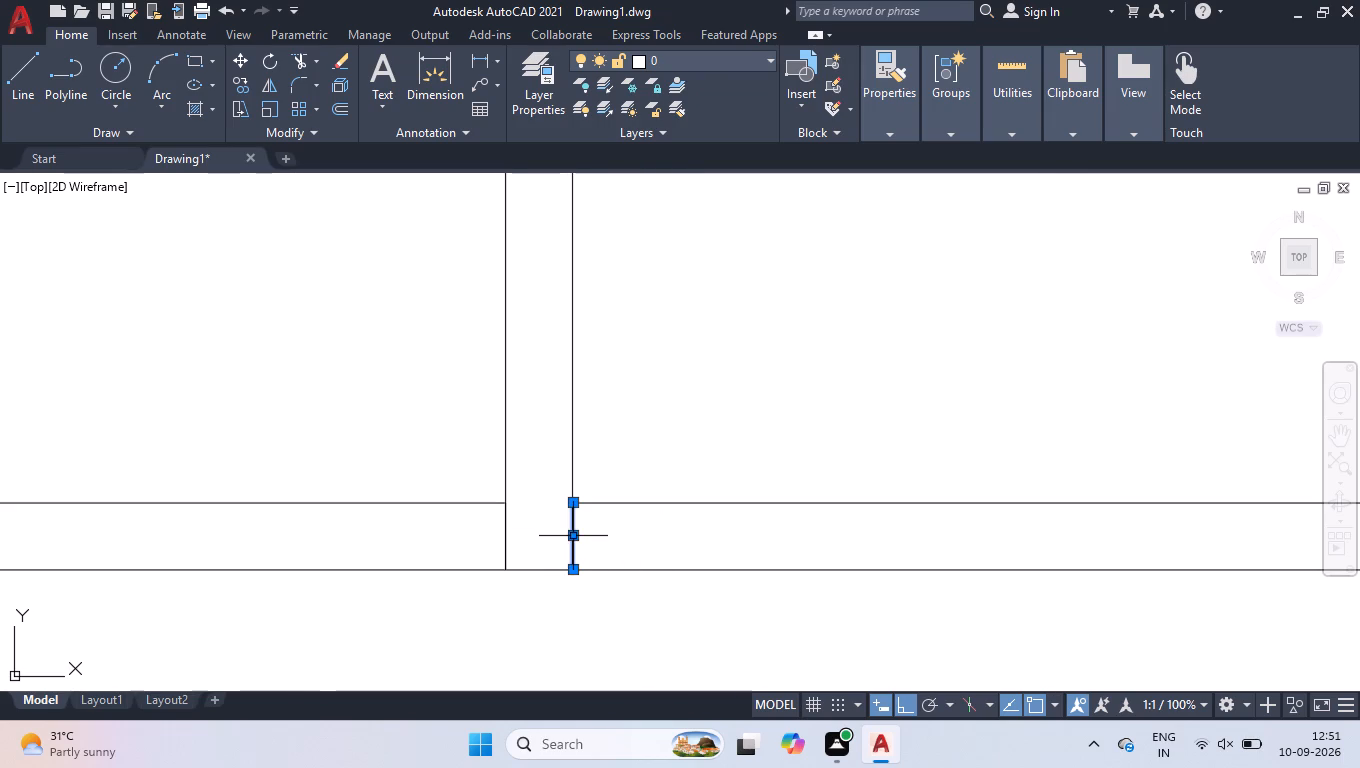
{"action": "left_click", "coordinate": [569, 535]}
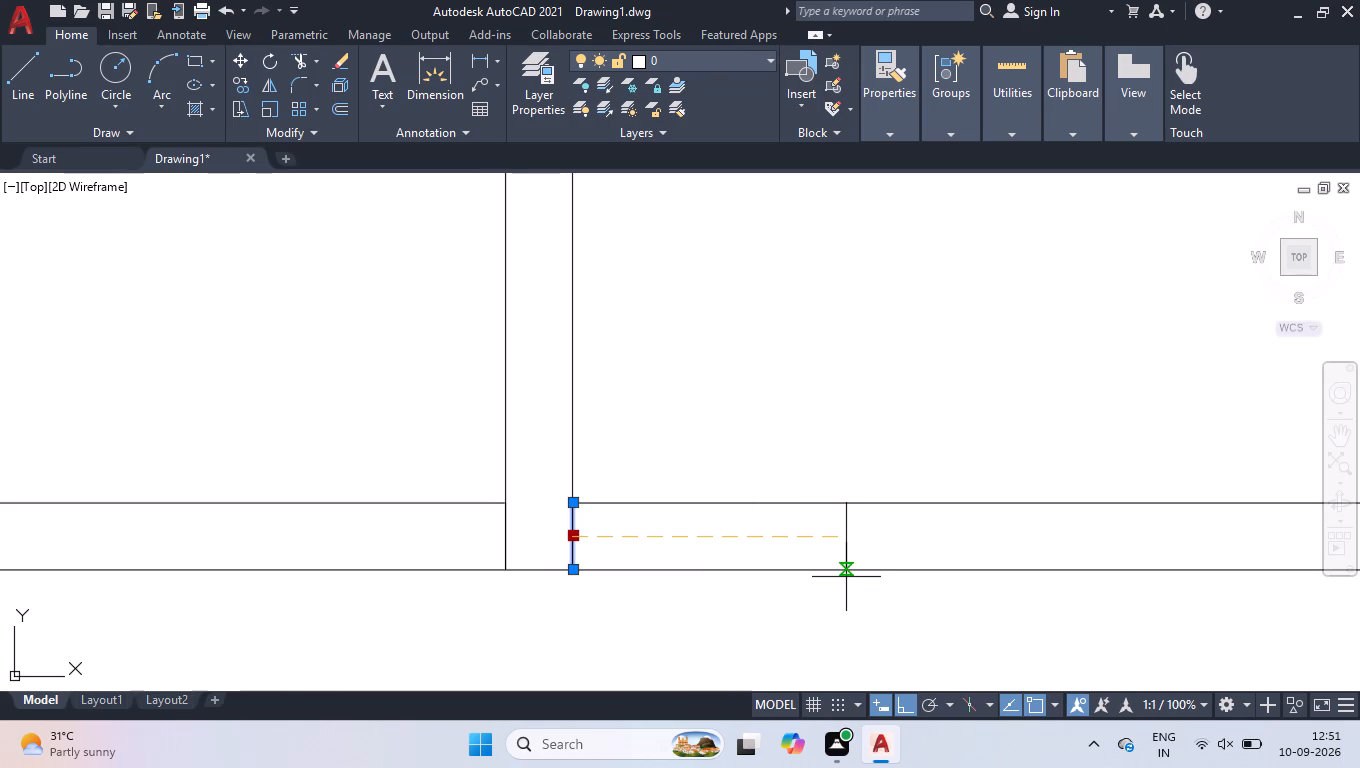
{"action": "type", "text": "2'8"}
{"action": "key", "text": "Return"}
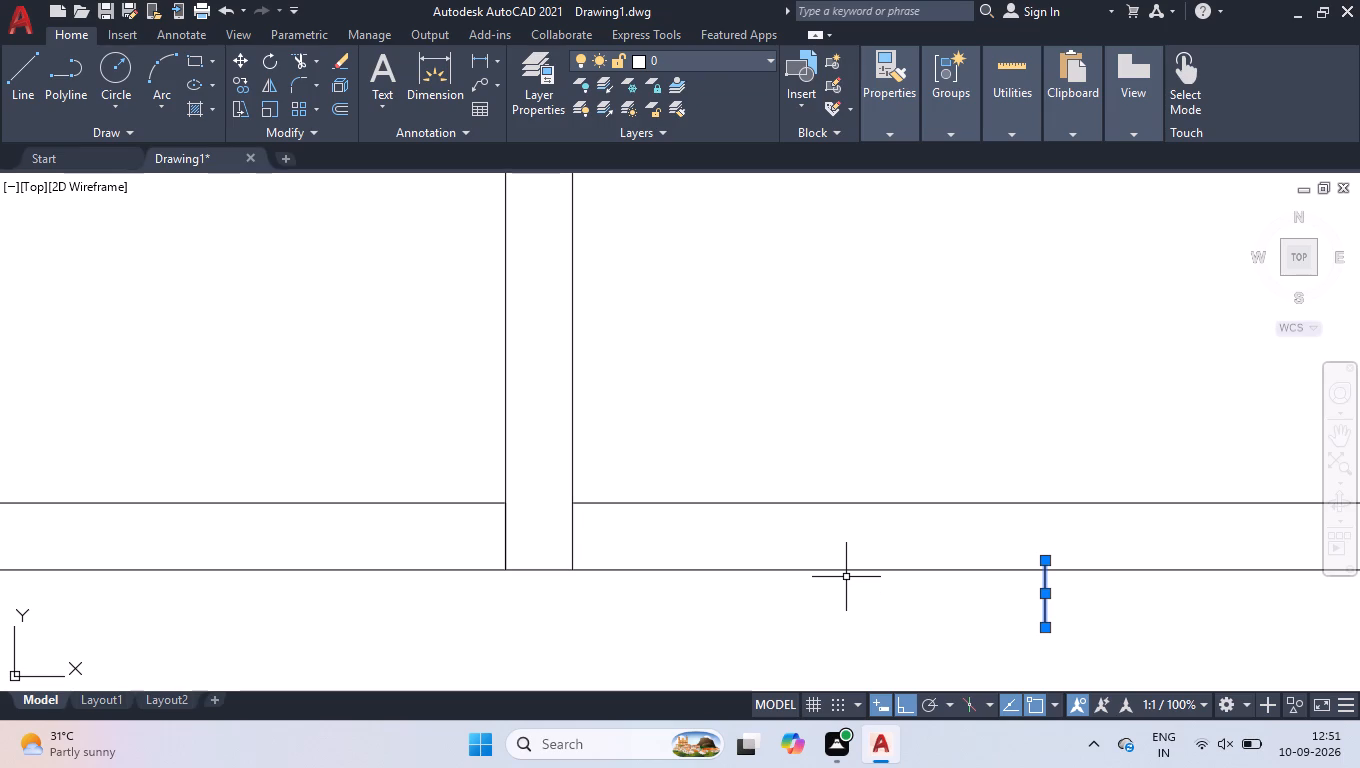
Stretch the moved right-hand short line's ends onto the horizontal wall's upper and lower lines.
{"action": "scroll", "coordinate": [1057, 638], "scroll_direction": "up", "scroll_amount": 3}
{"action": "scroll", "coordinate": [1024, 353], "scroll_direction": "down", "scroll_amount": 1}
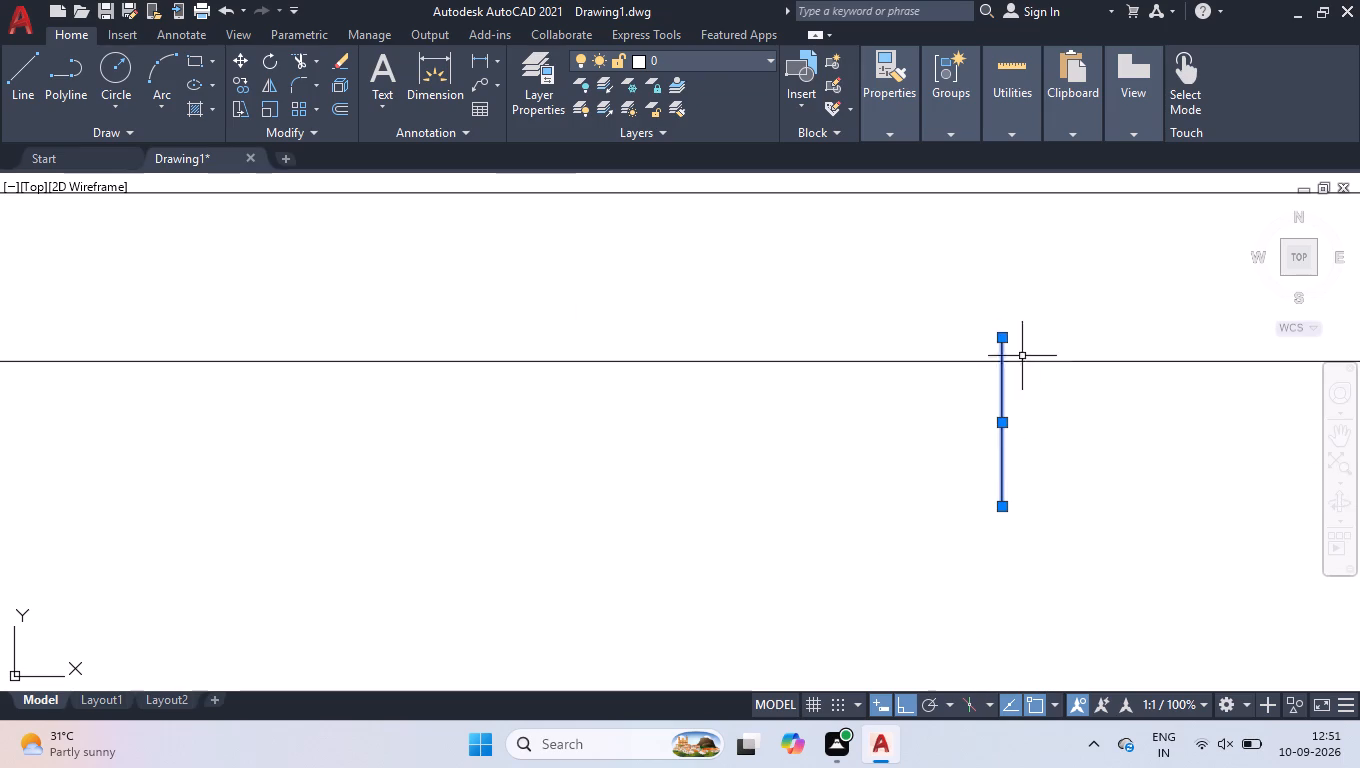
{"action": "left_click", "coordinate": [1000, 339]}
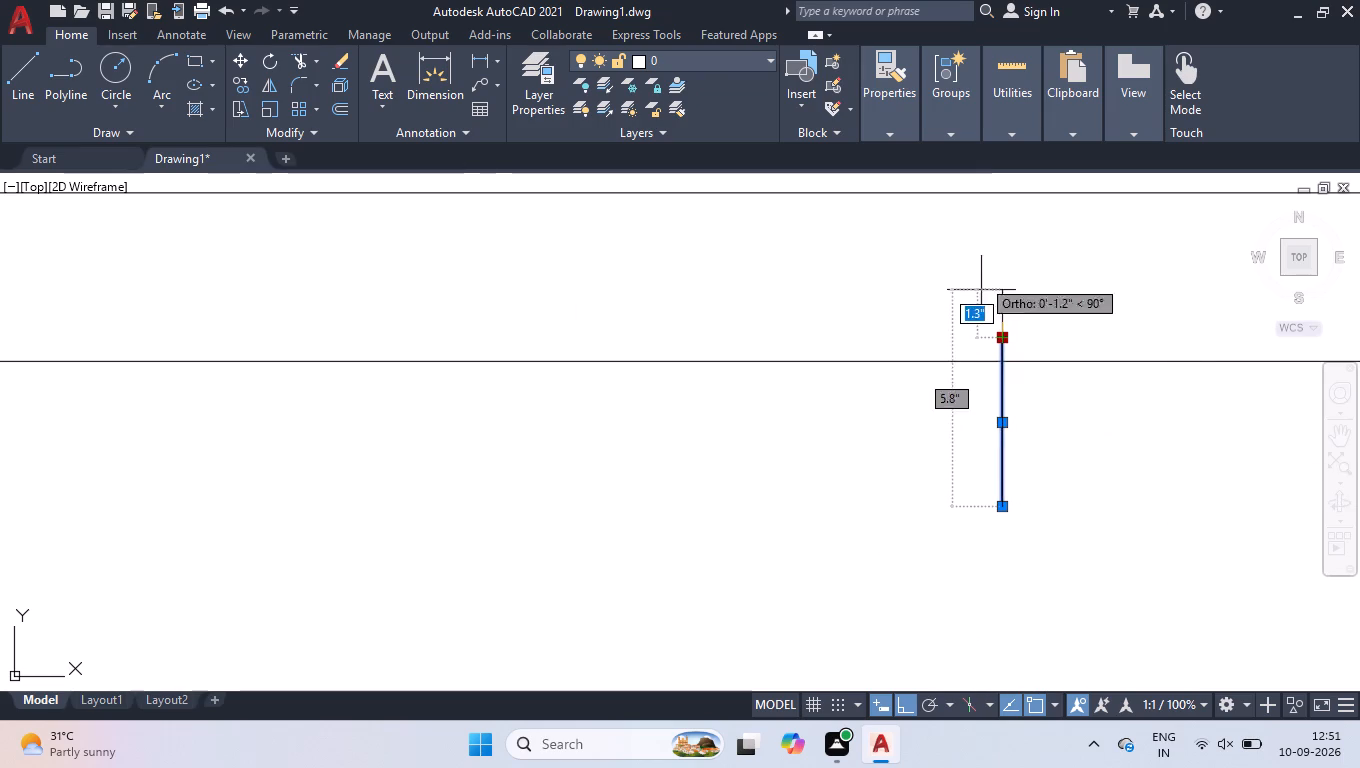
{"action": "left_click", "coordinate": [1002, 193]}
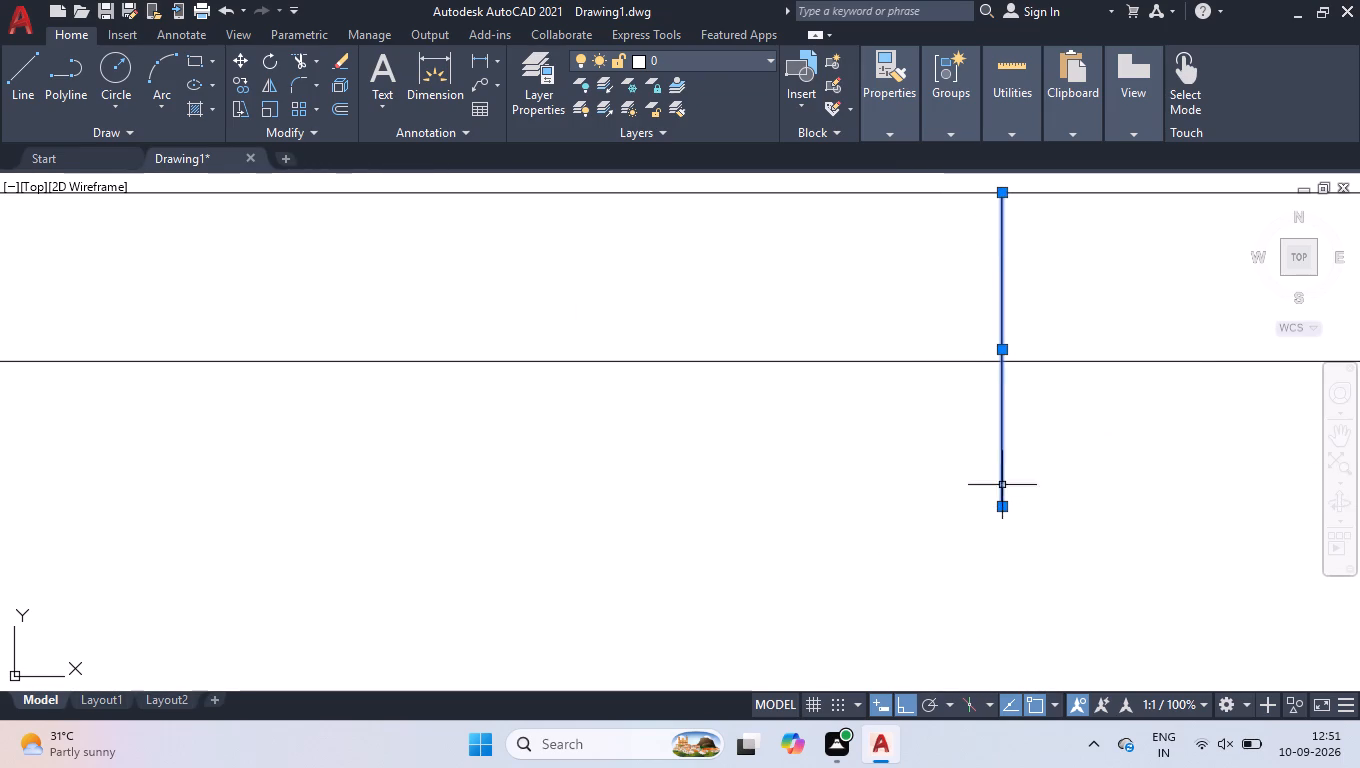
{"action": "left_click", "coordinate": [1002, 509]}
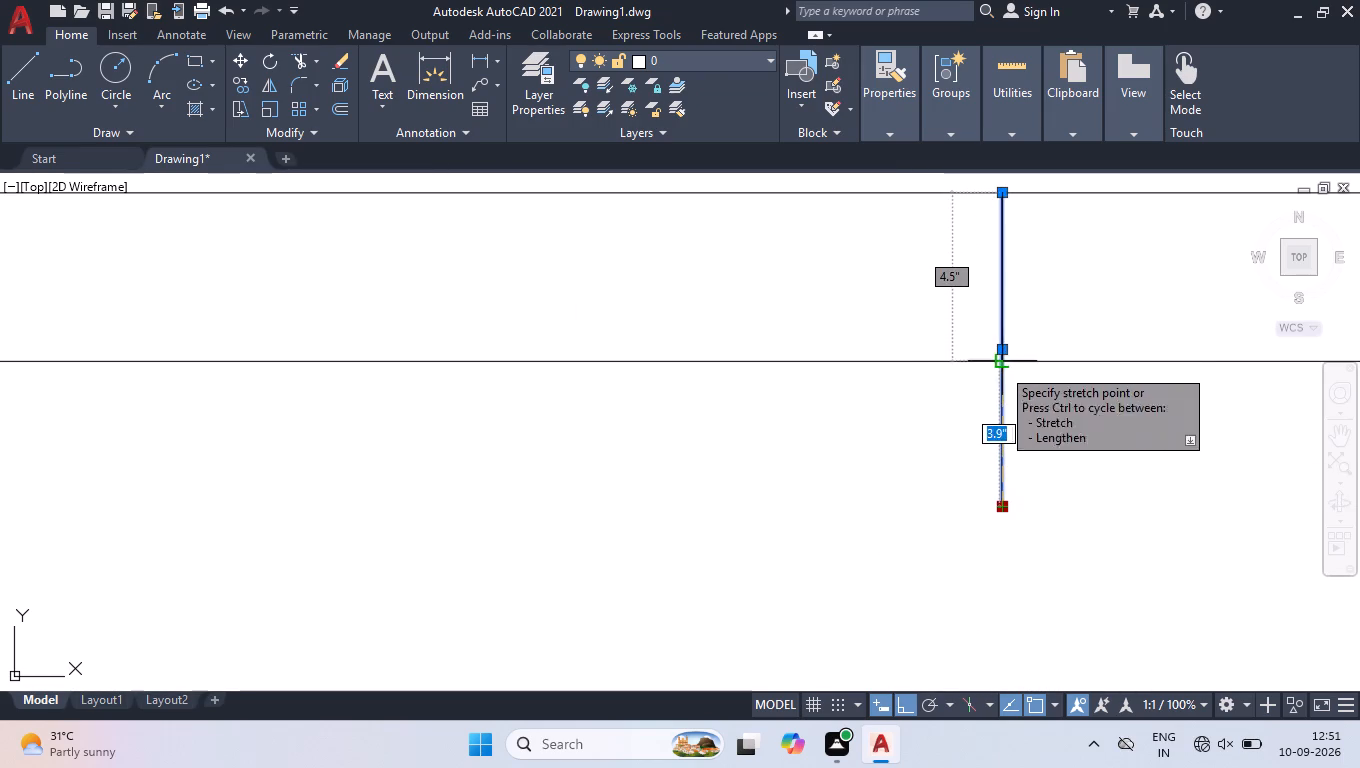
{"action": "left_click", "coordinate": [1001, 367]}
Move the short line at the partition's left face 2'8" to the left along the horizontal wall.
{"action": "scroll", "coordinate": [1030, 460], "scroll_direction": "down", "scroll_amount": 4}
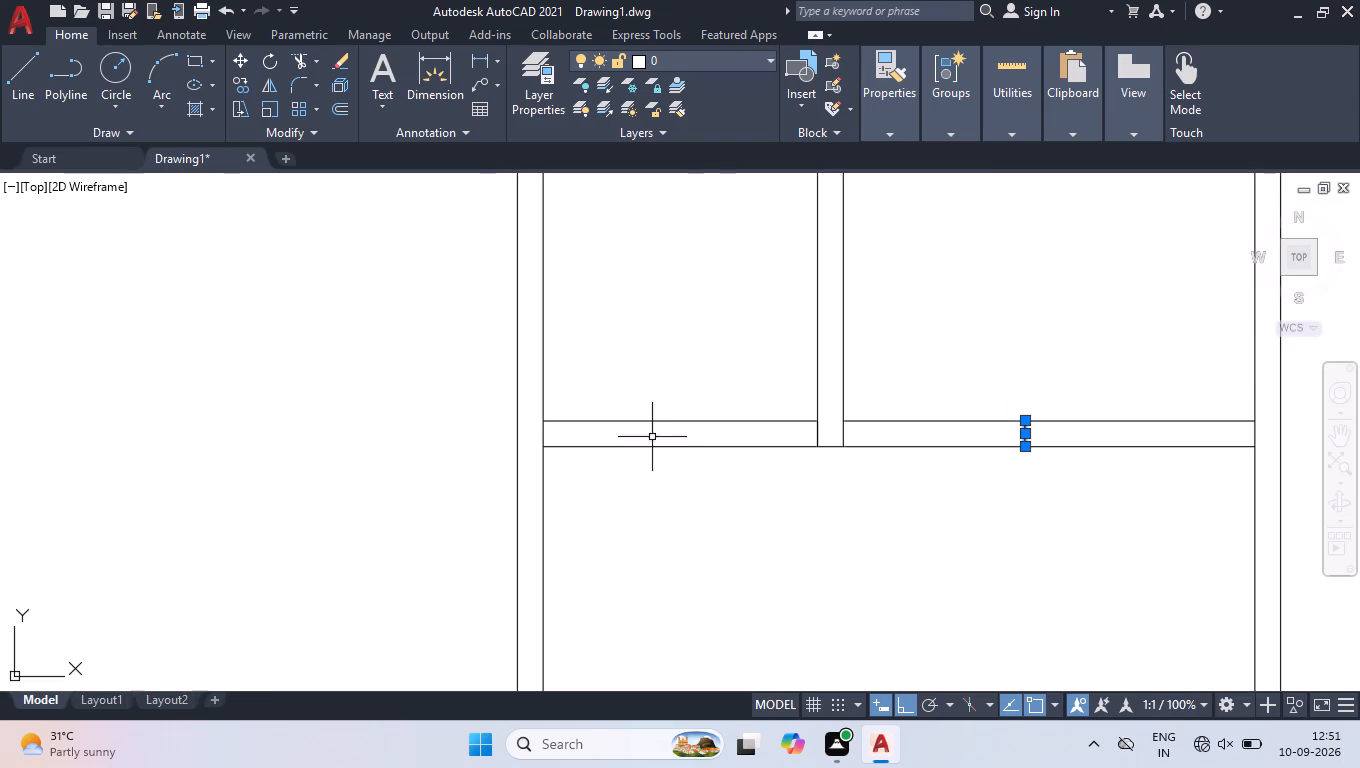
{"action": "left_click_drag", "start_coordinate": [767, 385], "coordinate": [780, 408]}
{"action": "left_click", "coordinate": [843, 514]}
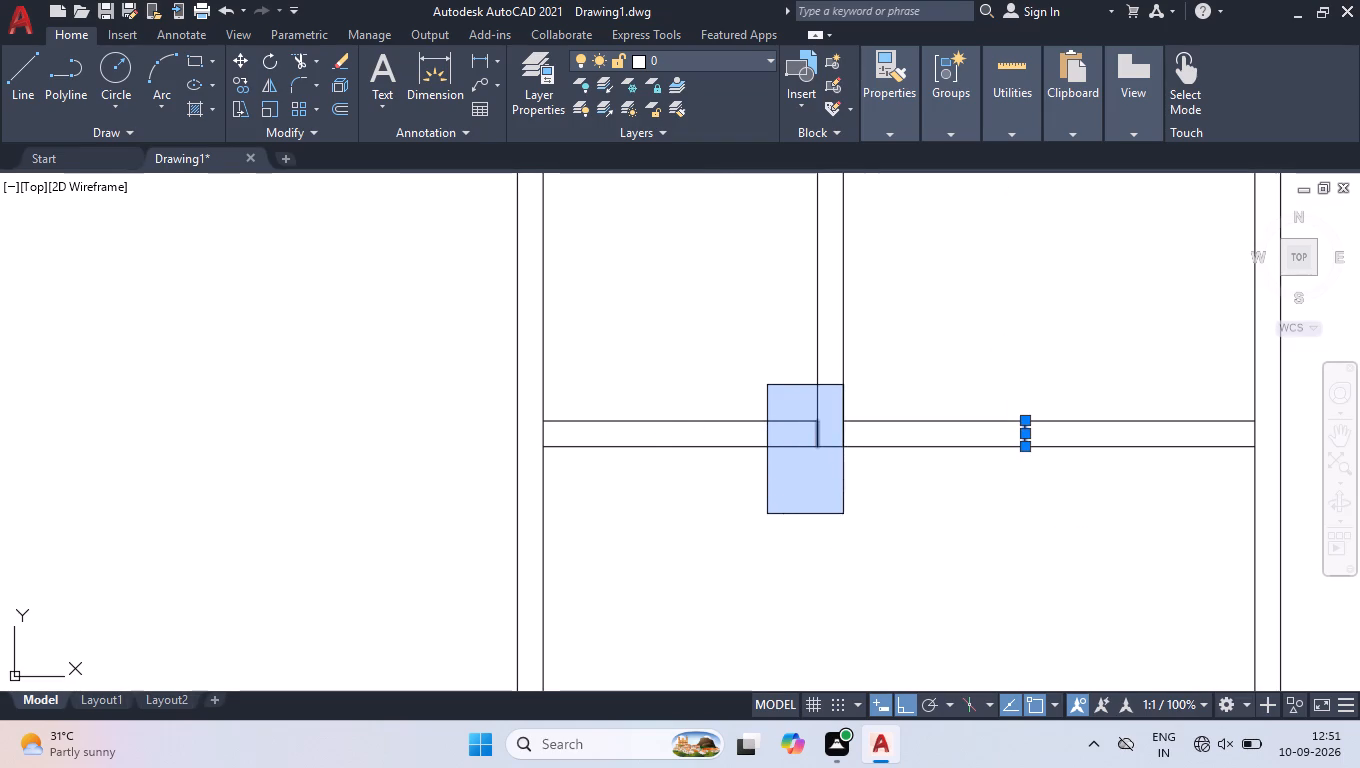
{"action": "scroll", "coordinate": [781, 426], "scroll_direction": "up", "scroll_amount": 2}
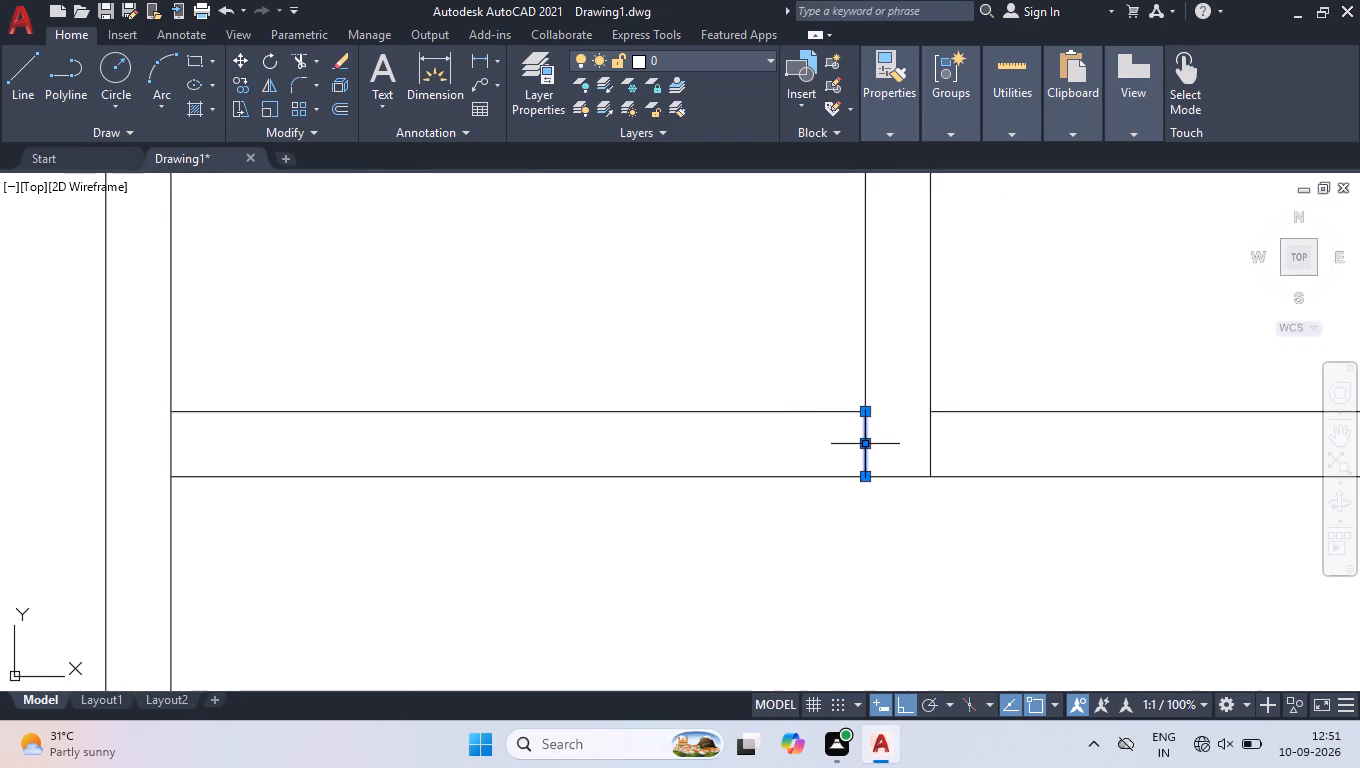
{"action": "left_click", "coordinate": [870, 446]}
{"action": "type", "text": "2'8"}
{"action": "key", "text": "Return"}
{"action": "key", "text": "Return"}
{"action": "key", "text": "Return"}
{"action": "key", "text": "Return"}
Trim the horizontal wall's upper and lower lines beside both faces of the partition to open the two doorways.
{"action": "type", "text": "tr"}
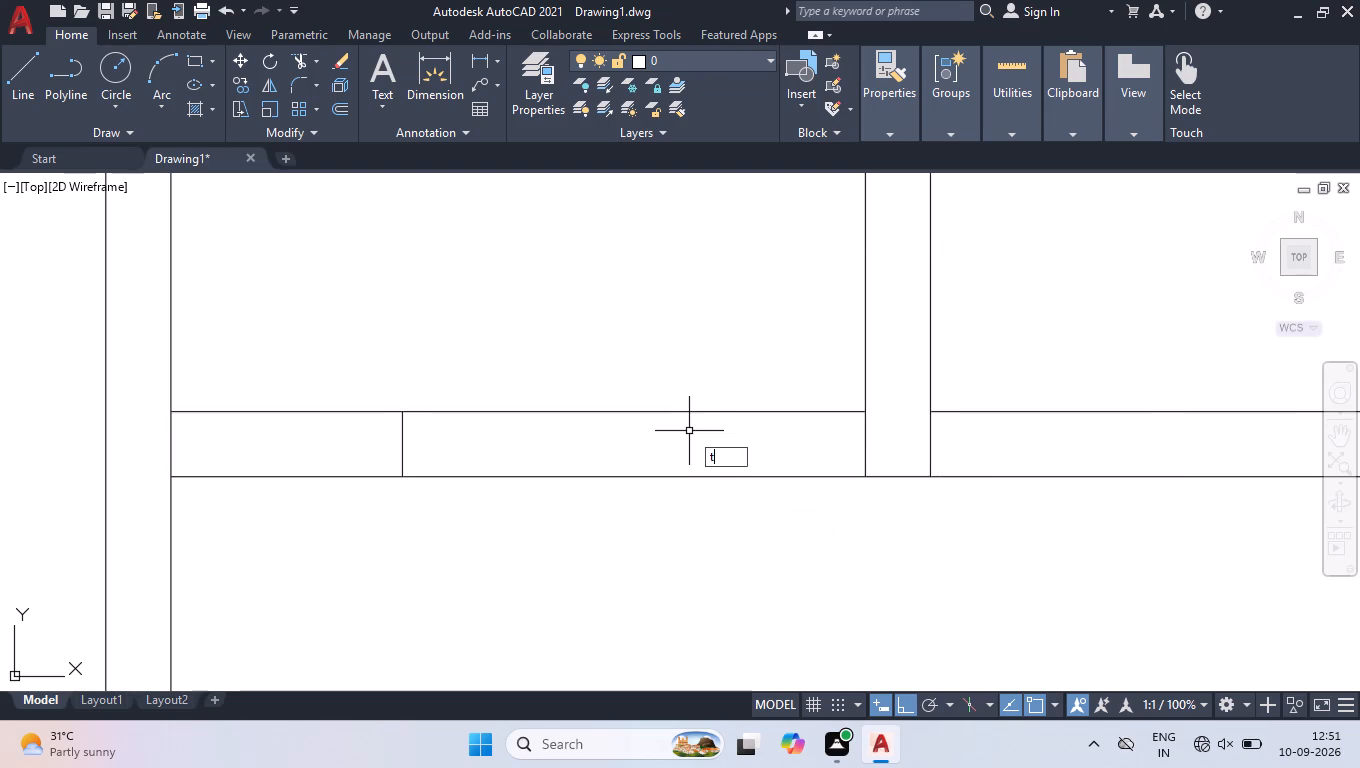
{"action": "key", "text": "Return"}
{"action": "left_click", "coordinate": [747, 343]}
{"action": "left_click", "coordinate": [668, 518]}
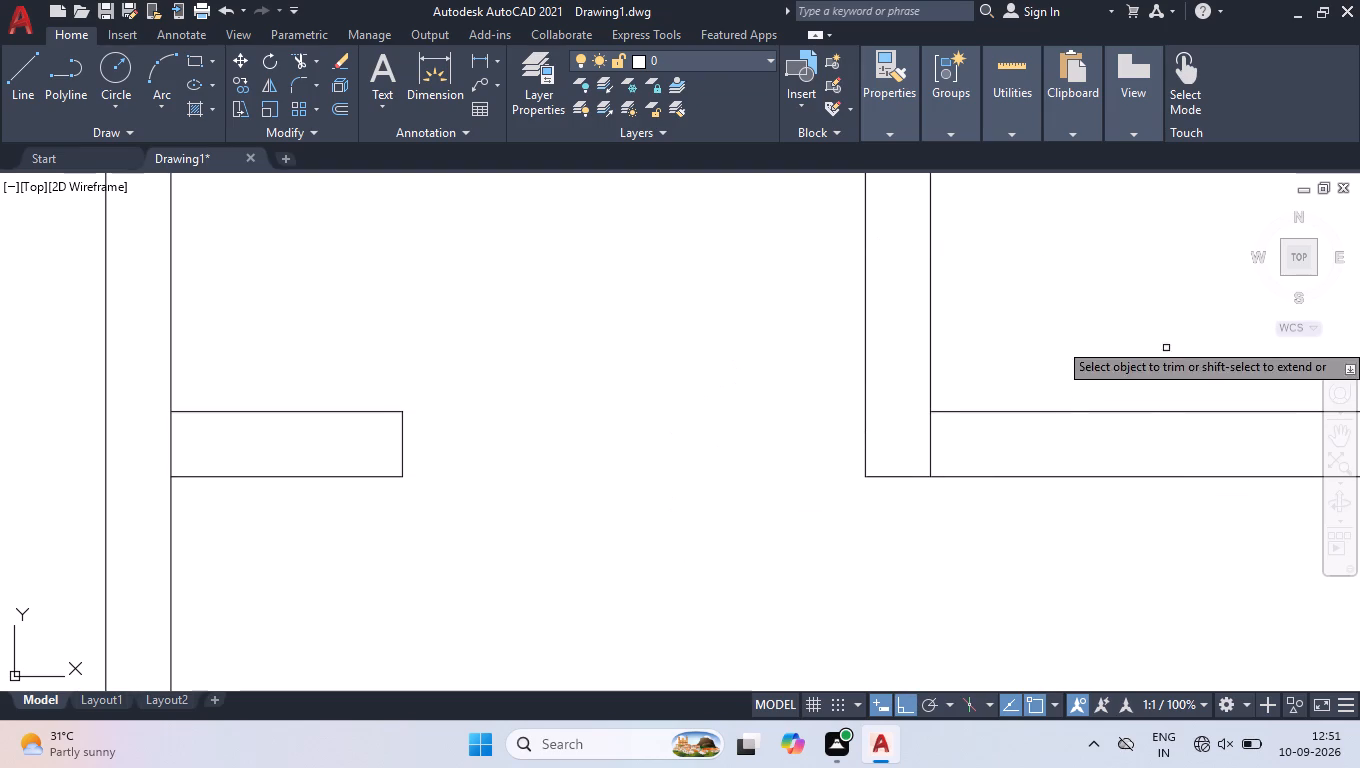
{"action": "left_click_drag", "start_coordinate": [1159, 360], "coordinate": [1155, 383]}
{"action": "left_click", "coordinate": [1001, 583]}
{"action": "scroll", "coordinate": [653, 409], "scroll_direction": "down", "scroll_amount": 3}
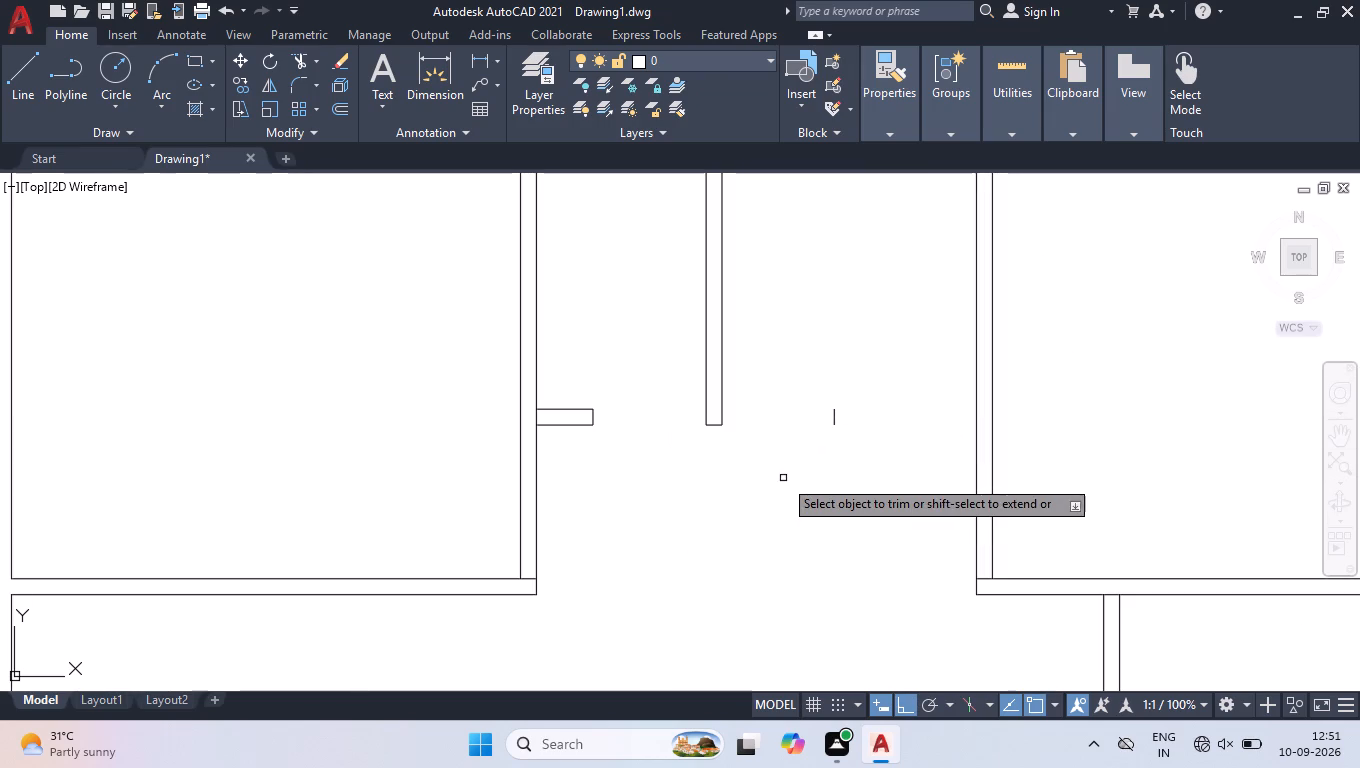
{"action": "key", "text": "space"}
Draw the upper and lower wall lines from the right doorway's short jamb line to the right-hand room wall.
{"action": "key", "text": "semicolon"}
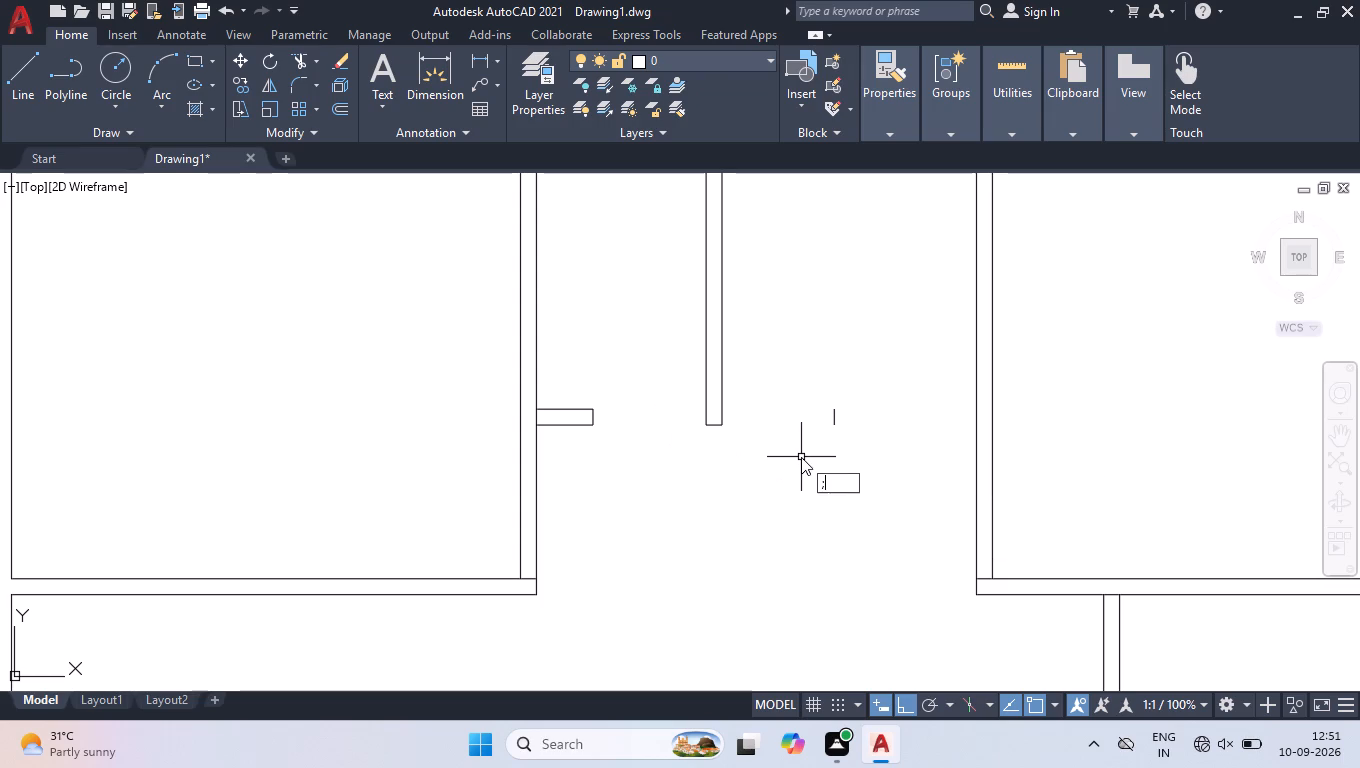
{"action": "key", "text": "BackSpace"}
{"action": "key", "text": "l"}
{"action": "key", "text": "Return"}
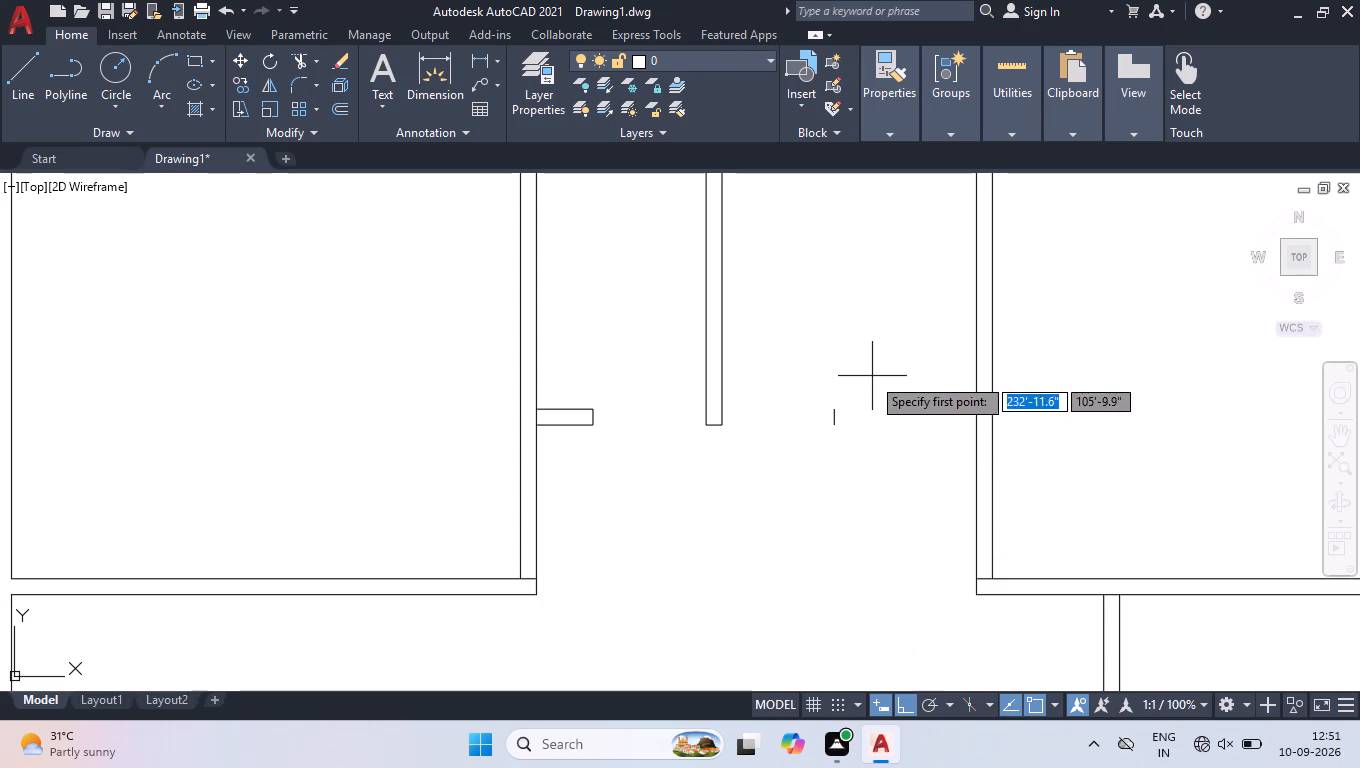
{"action": "left_click", "coordinate": [829, 413]}
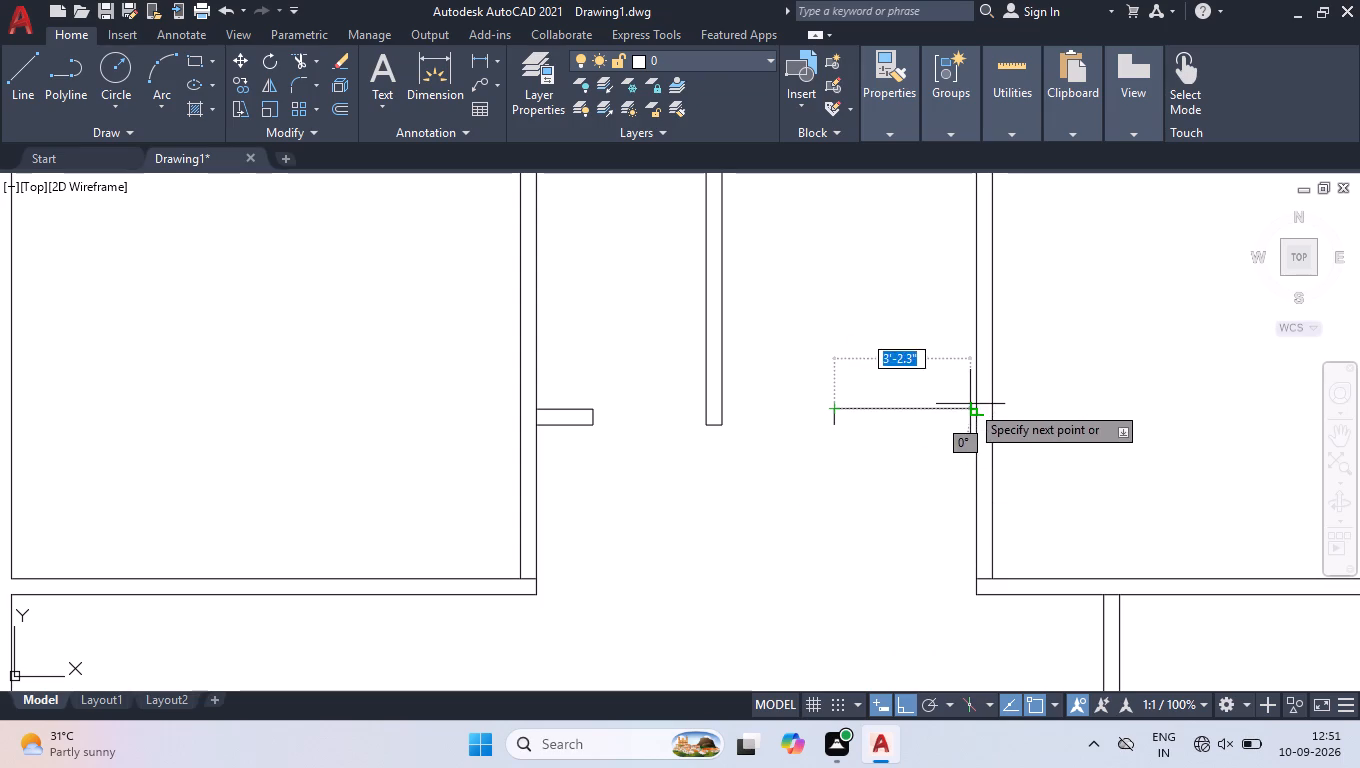
{"action": "left_click", "coordinate": [974, 409]}
{"action": "key", "text": "space"}
{"action": "key", "text": "space"}
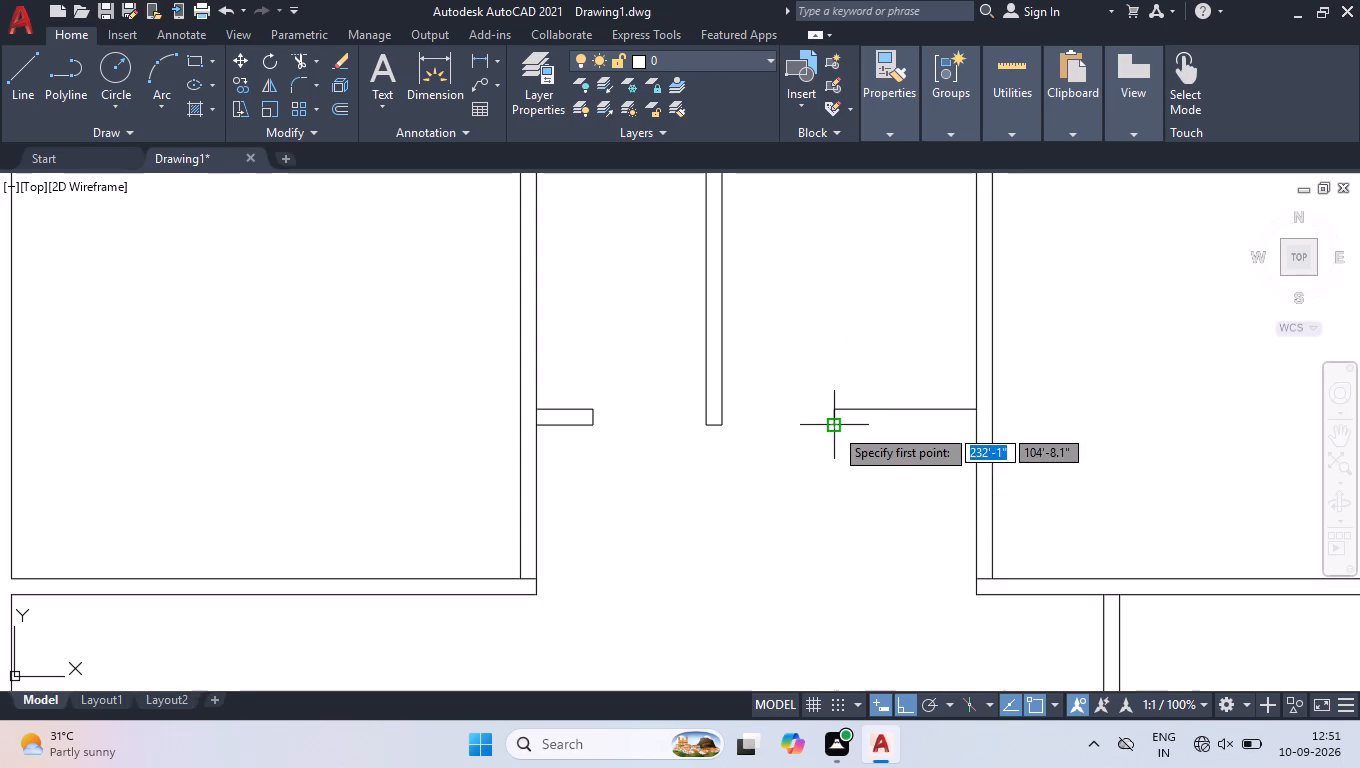
{"action": "left_click", "coordinate": [834, 426]}
{"action": "left_click", "coordinate": [981, 427]}
{"action": "key", "text": "space"}
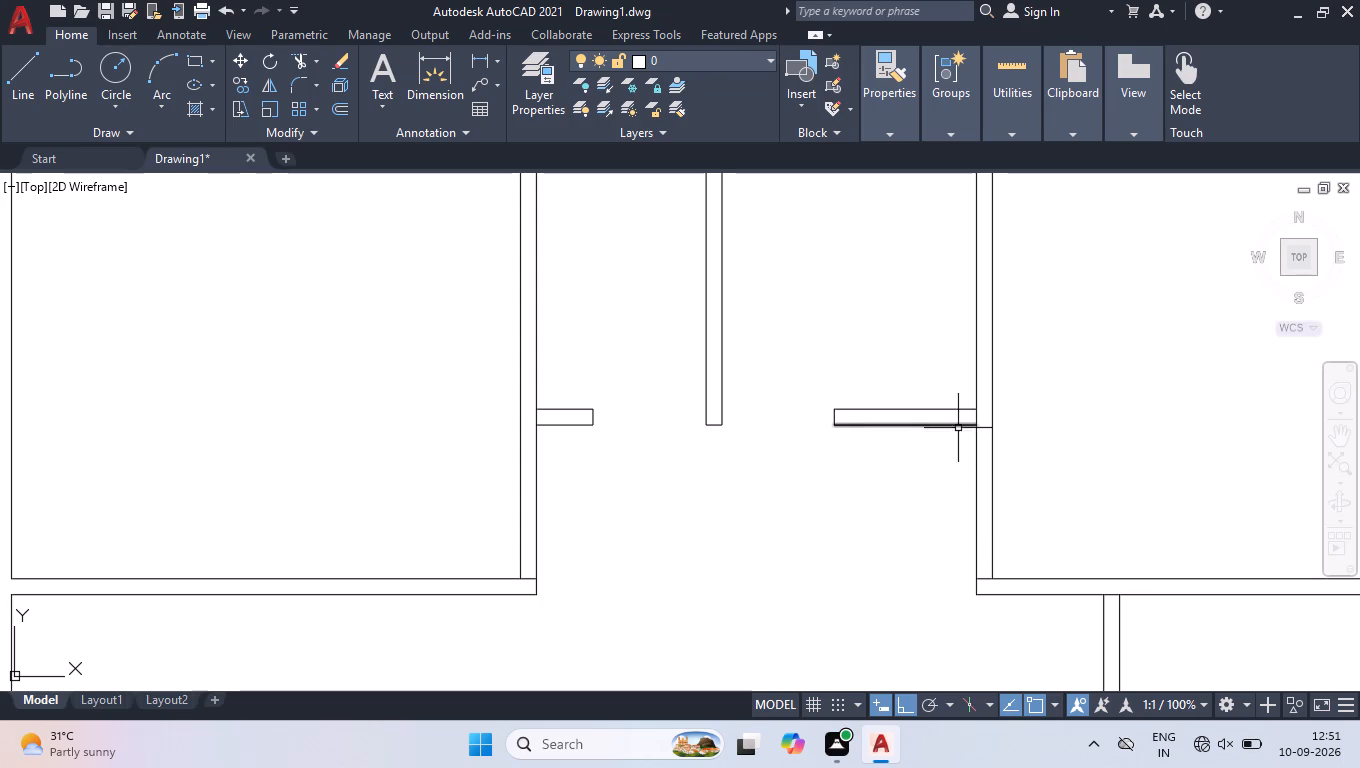
Trim the inner horizontal line between the two vertical wall lines at the upper left room's lower-right corner.
{"action": "scroll", "coordinate": [861, 415], "scroll_direction": "down", "scroll_amount": 3}
{"action": "scroll", "coordinate": [730, 429], "scroll_direction": "up", "scroll_amount": 2}
{"action": "scroll", "coordinate": [851, 488], "scroll_direction": "up", "scroll_amount": 3}
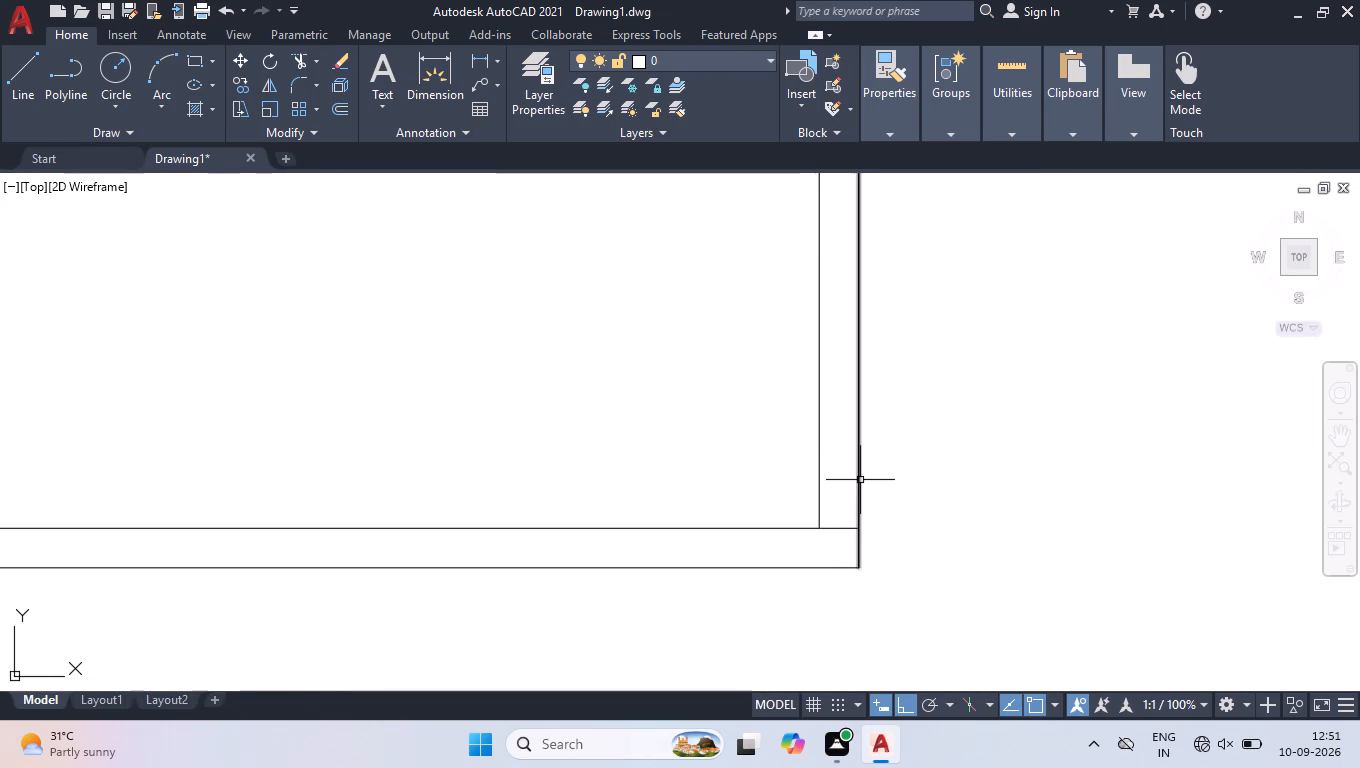
{"action": "type", "text": "tr"}
{"action": "key", "text": "Return"}
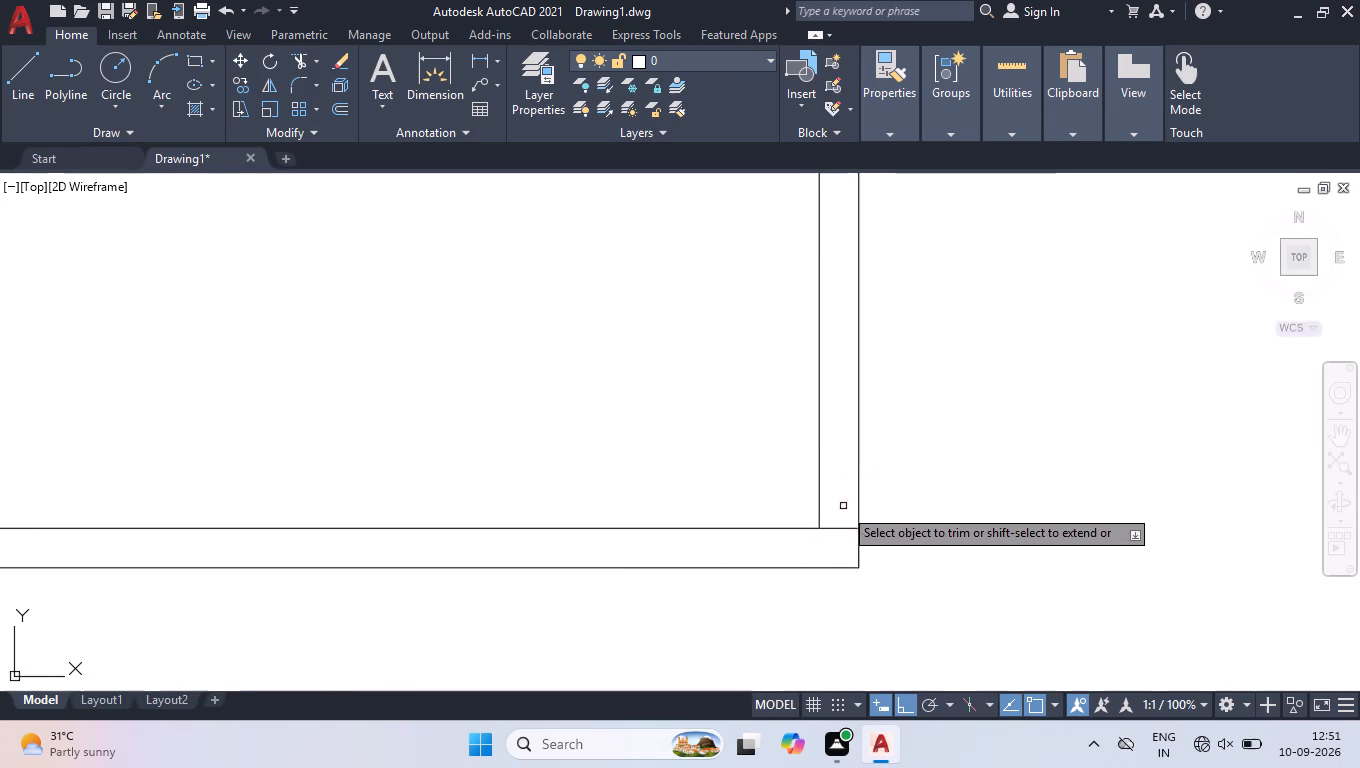
{"action": "left_click", "coordinate": [839, 523]}
{"action": "left_click", "coordinate": [833, 542]}
{"action": "key", "text": "space"}
Stretch the inner vertical line at that corner down to the bottom wall's lower line.
{"action": "left_click", "coordinate": [821, 505]}
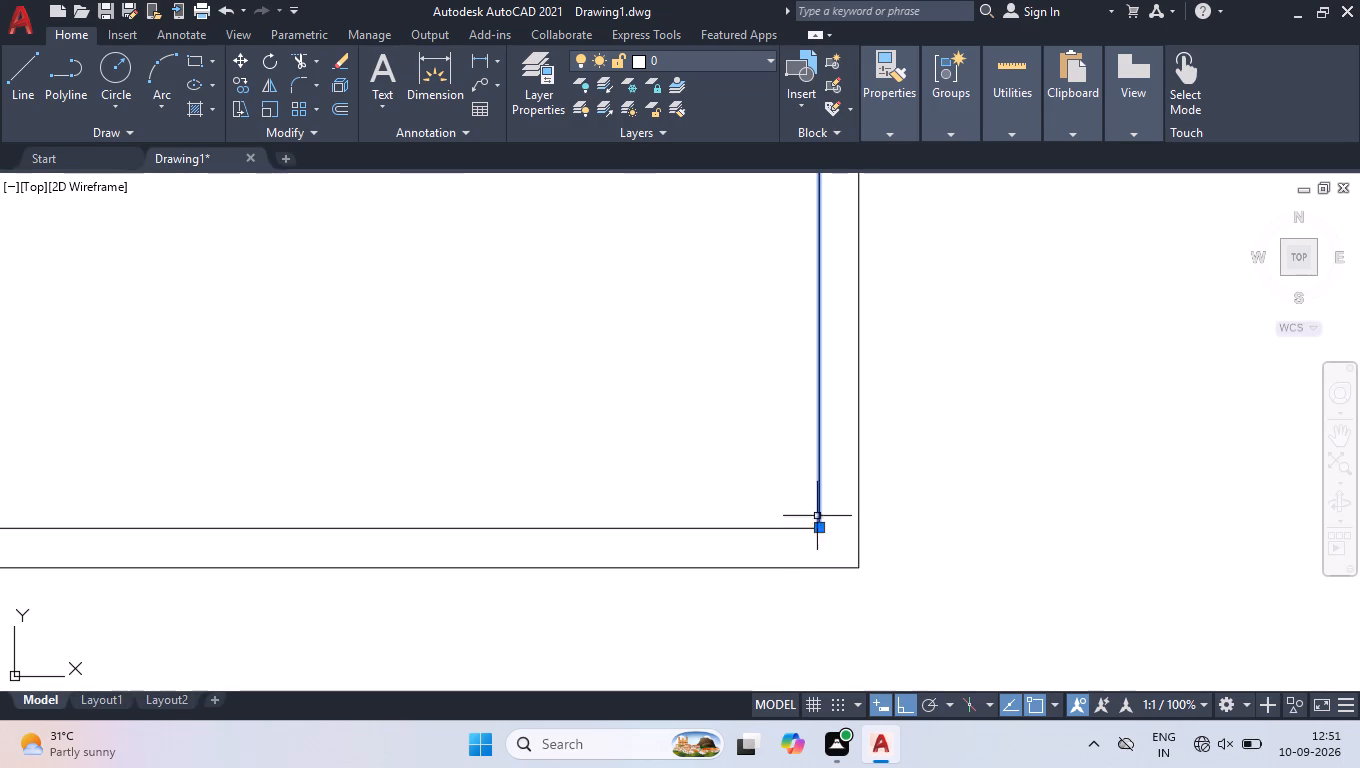
{"action": "scroll", "coordinate": [814, 542], "scroll_direction": "up", "scroll_amount": 1}
{"action": "left_click", "coordinate": [819, 525]}
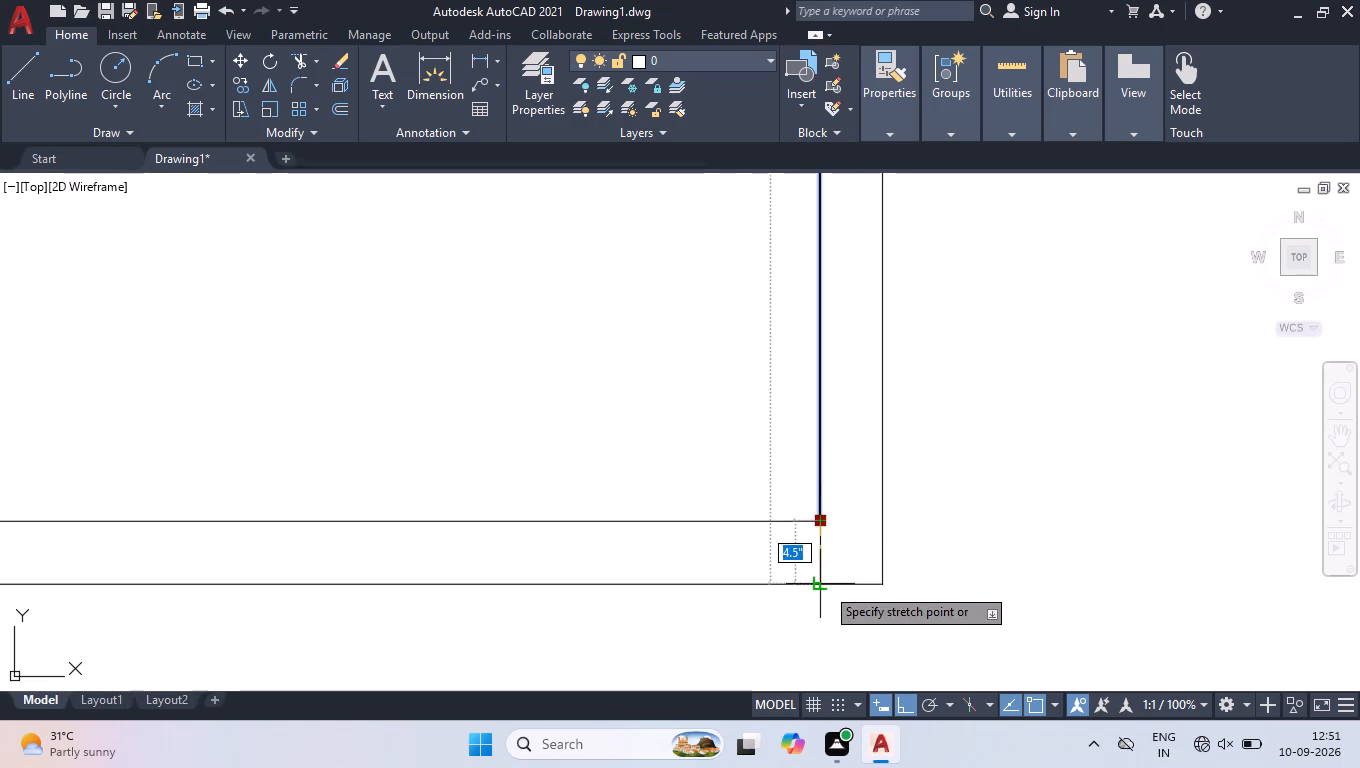
{"action": "left_click", "coordinate": [825, 586]}
{"action": "key", "text": "space"}
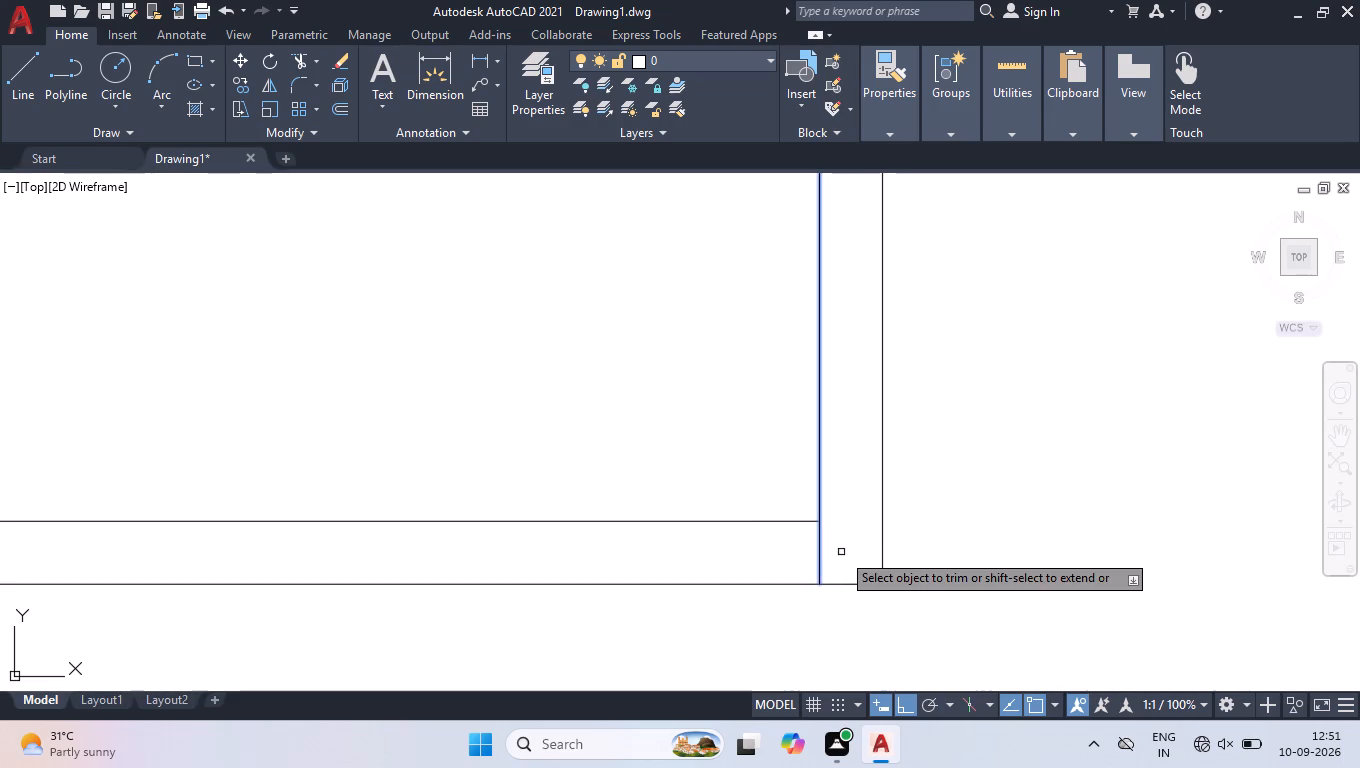
{"action": "key", "text": "space"}
{"action": "key", "text": "space"}
Draw a short vertical line across the upper left room's bottom wall at the inner face of its right wall.
{"action": "key", "text": "l"}
{"action": "key", "text": "Return"}
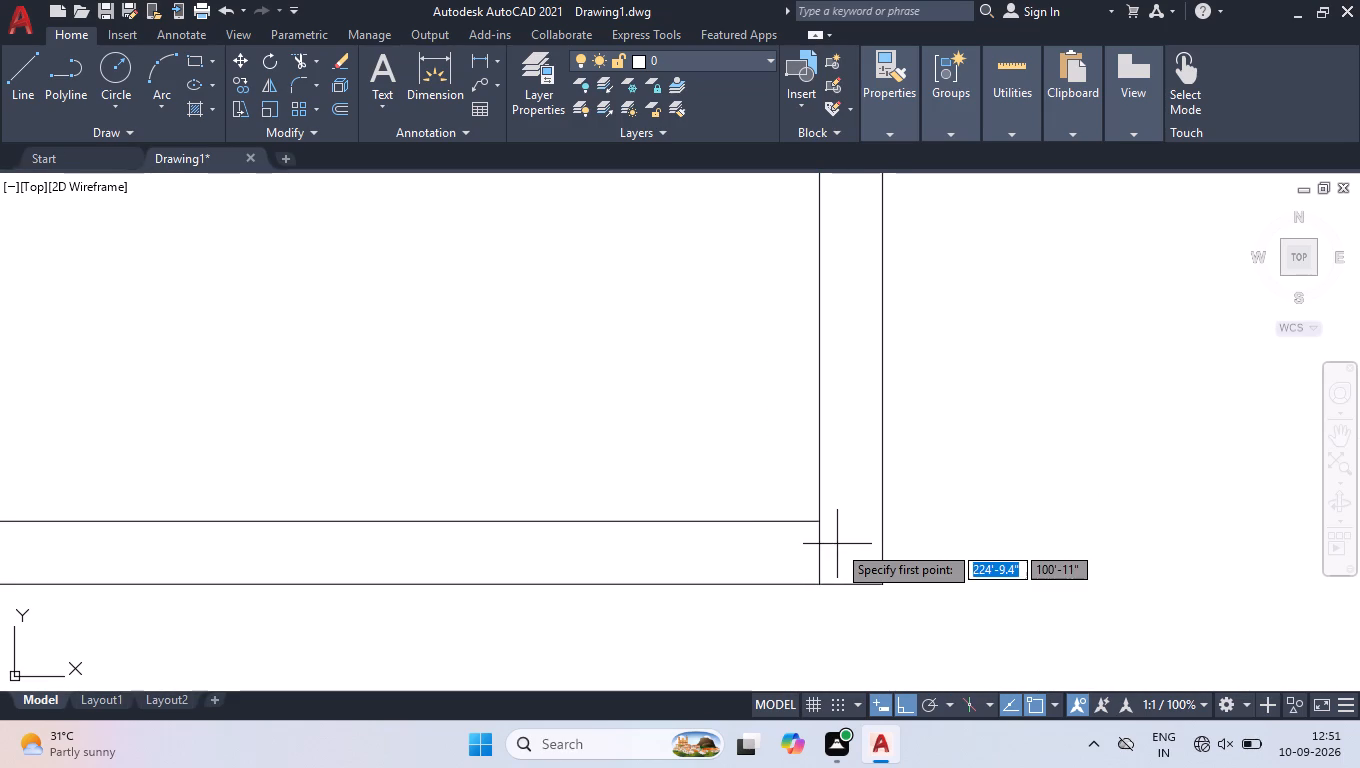
{"action": "left_click", "coordinate": [814, 523]}
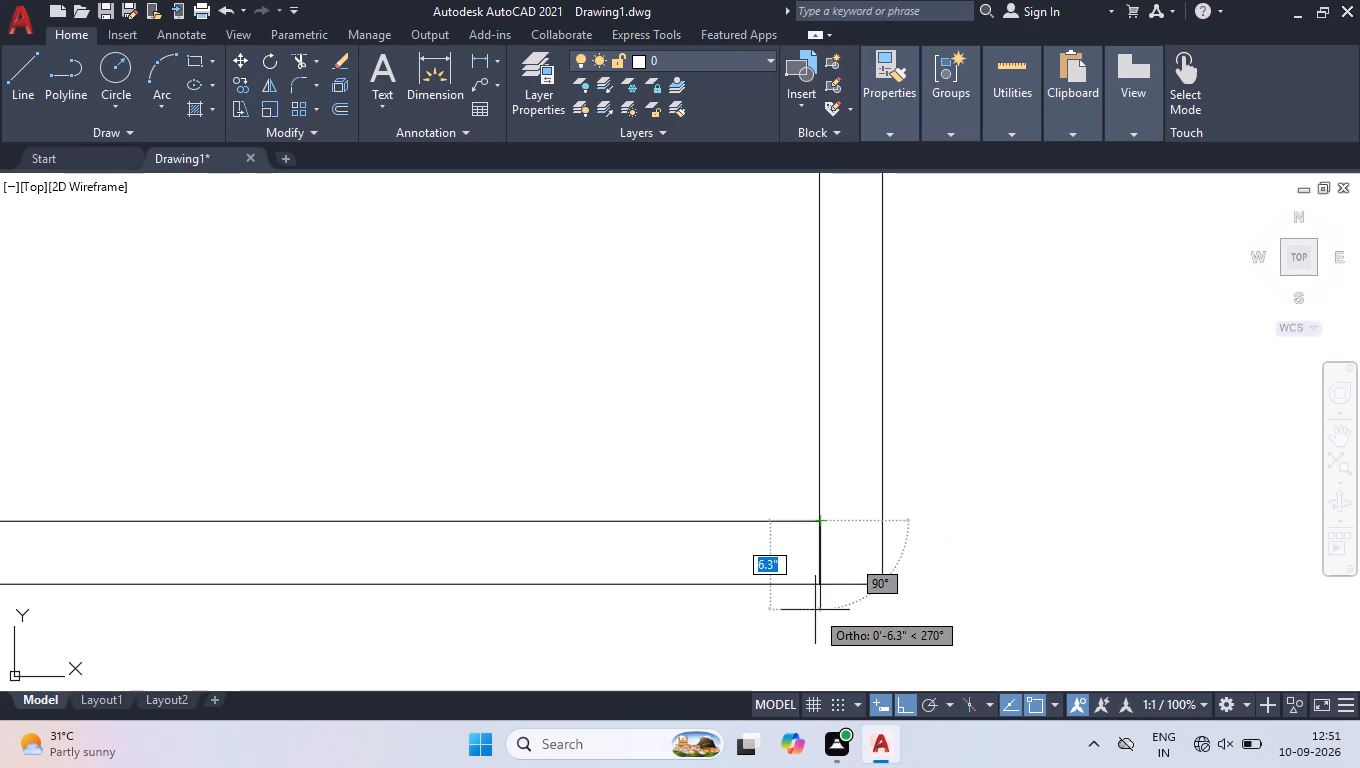
{"action": "left_click", "coordinate": [817, 587]}
{"action": "key", "text": "space"}
Move the new short line 3' to the left along the room's bottom wall to mark the door jamb.
{"action": "left_click", "coordinate": [789, 492]}
{"action": "left_click", "coordinate": [842, 646]}
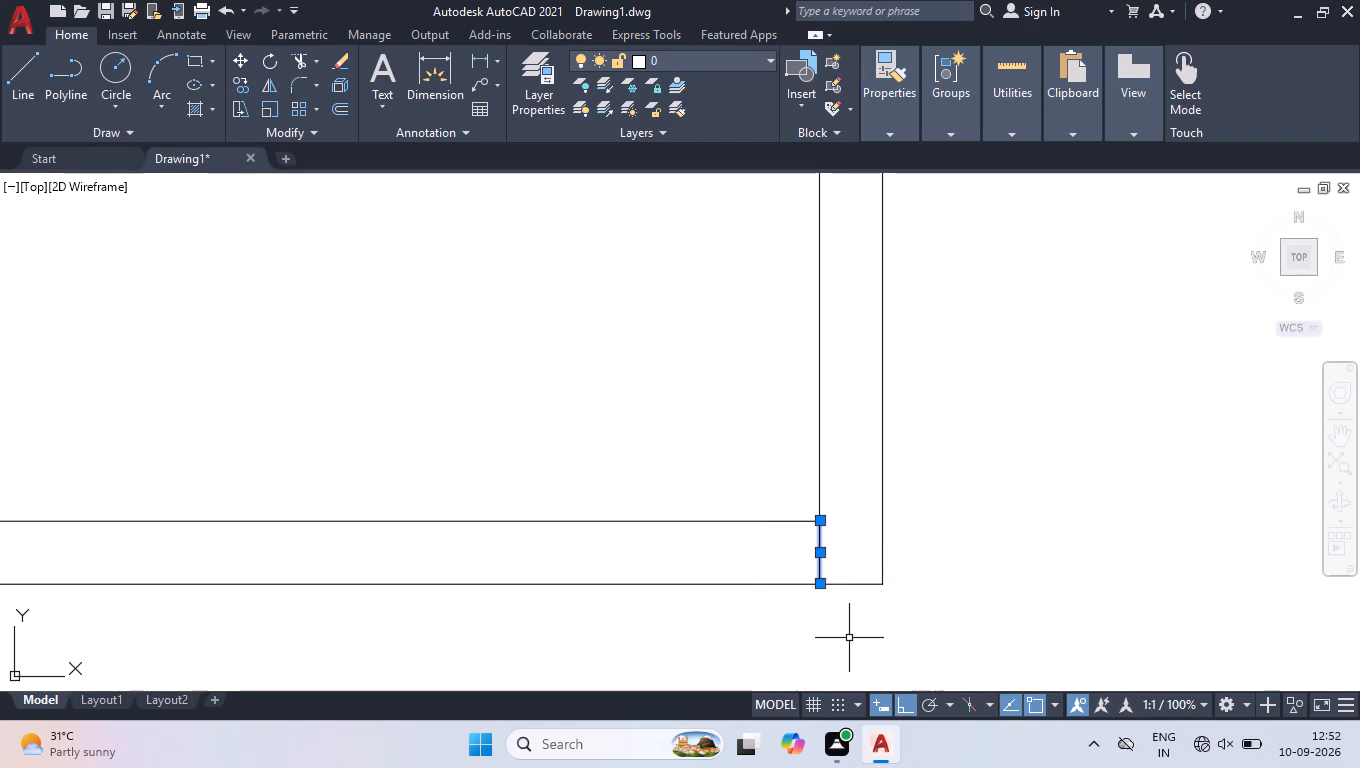
{"action": "left_click", "coordinate": [822, 552]}
{"action": "scroll", "coordinate": [640, 585], "scroll_direction": "down", "scroll_amount": 4}
{"action": "scroll", "coordinate": [611, 605], "scroll_direction": "up", "scroll_amount": 3}
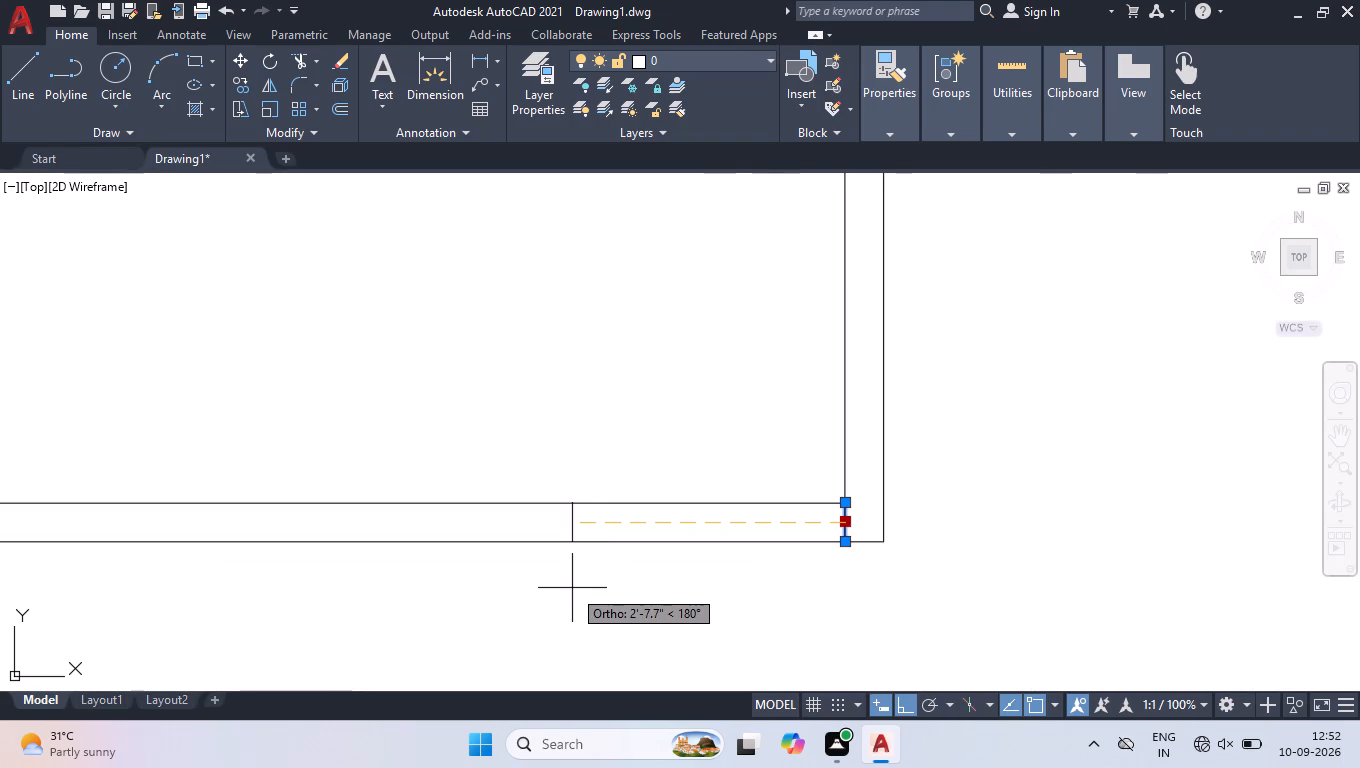
{"action": "type", "text": "3'"}
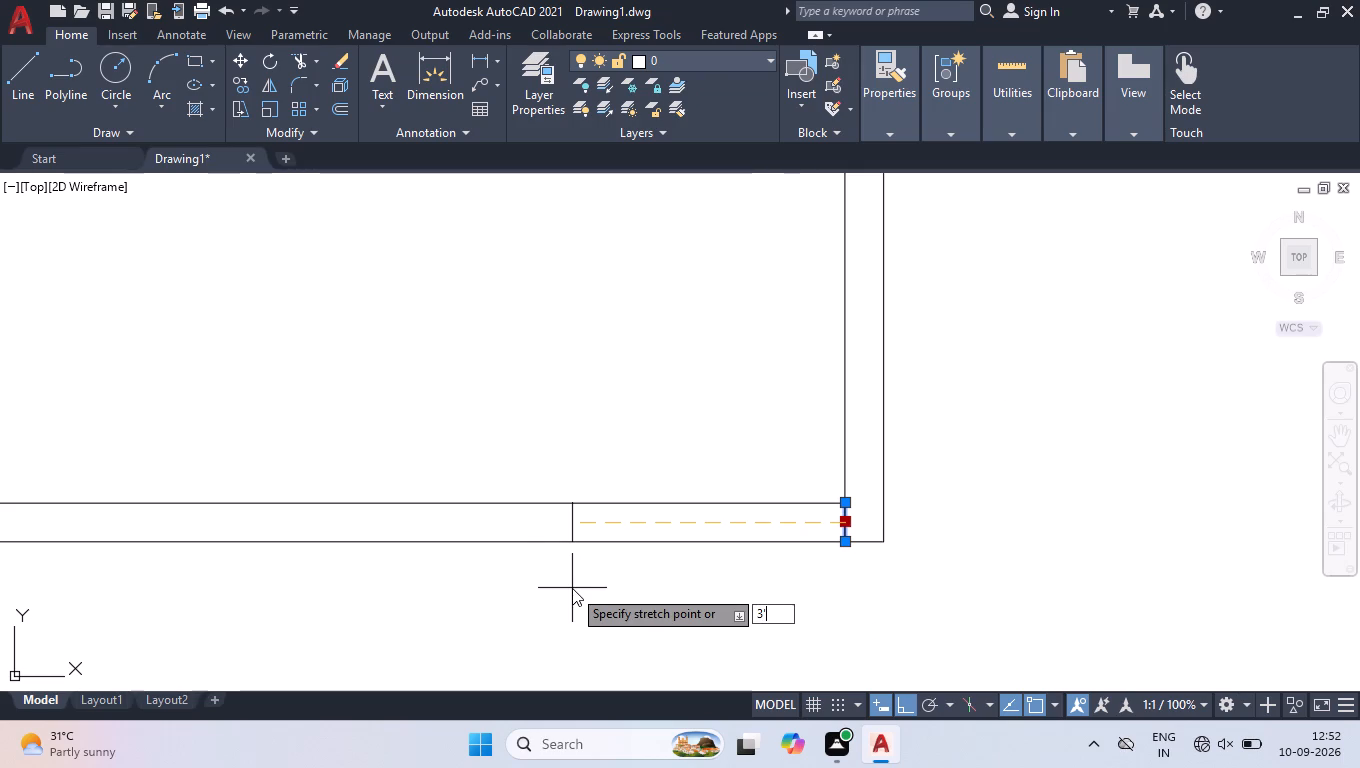
{"action": "key", "text": "Return"}
{"action": "key", "text": "Return"}
{"action": "key", "text": "Return"}
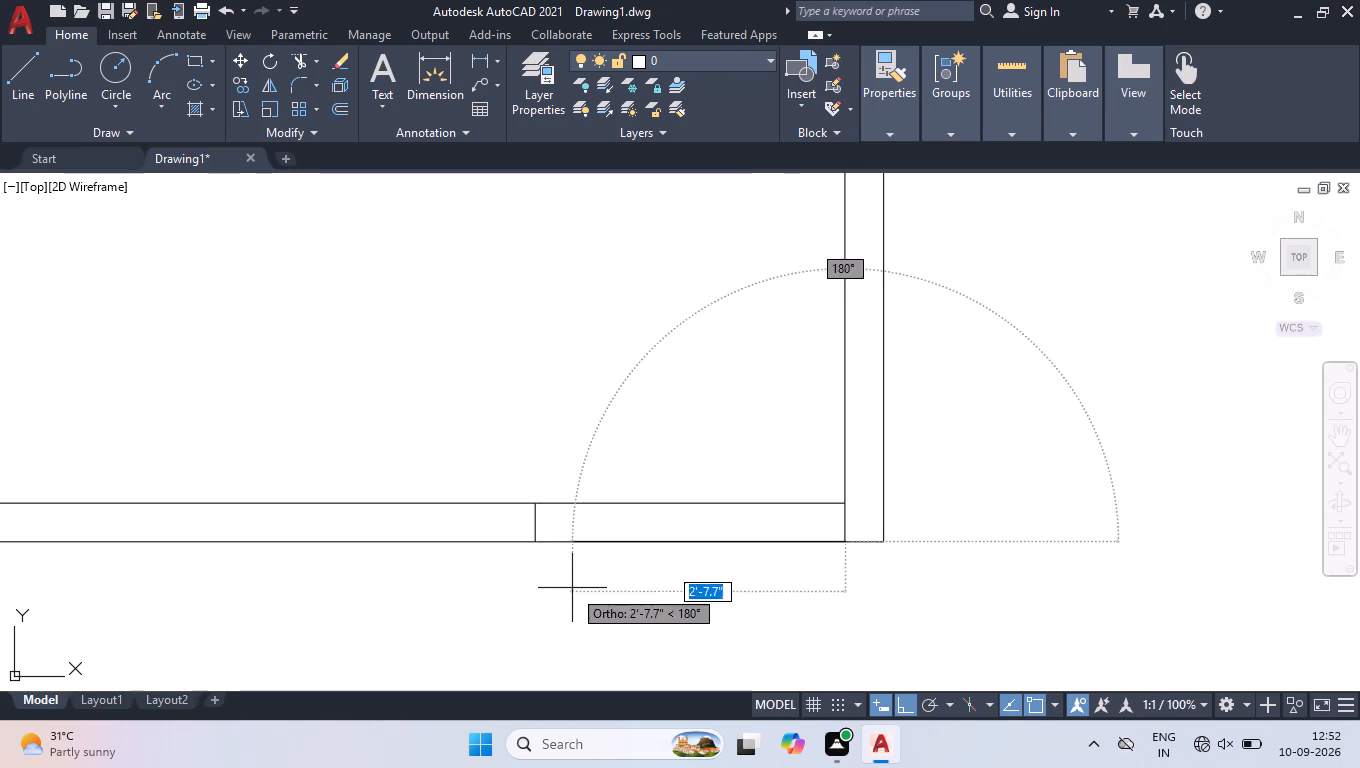
Trim both bottom-wall lines of the upper left room between the jamb line and the right wall, opening the 3' doorway.
{"action": "key", "text": "Return"}
{"action": "type", "text": "tr"}
{"action": "key", "text": "Return"}
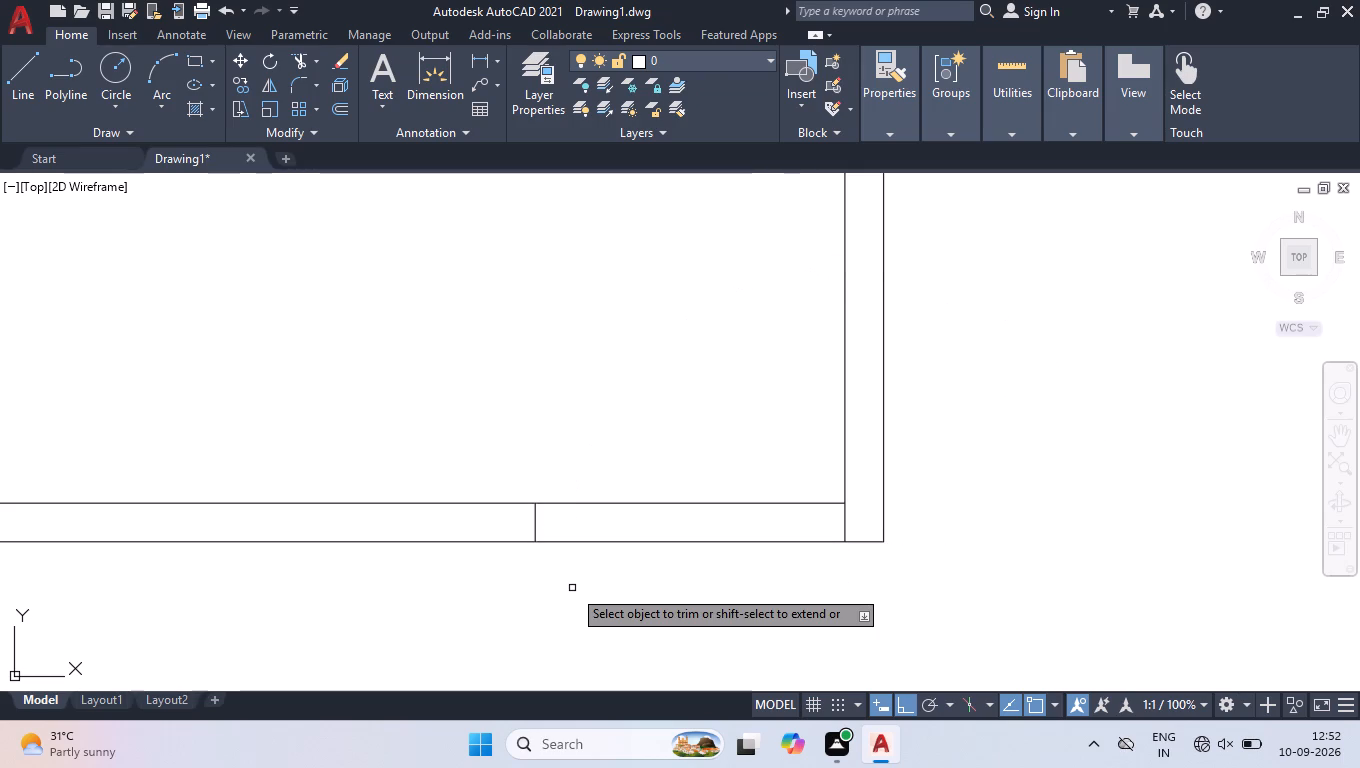
{"action": "left_click", "coordinate": [573, 587]}
{"action": "left_click", "coordinate": [628, 444]}
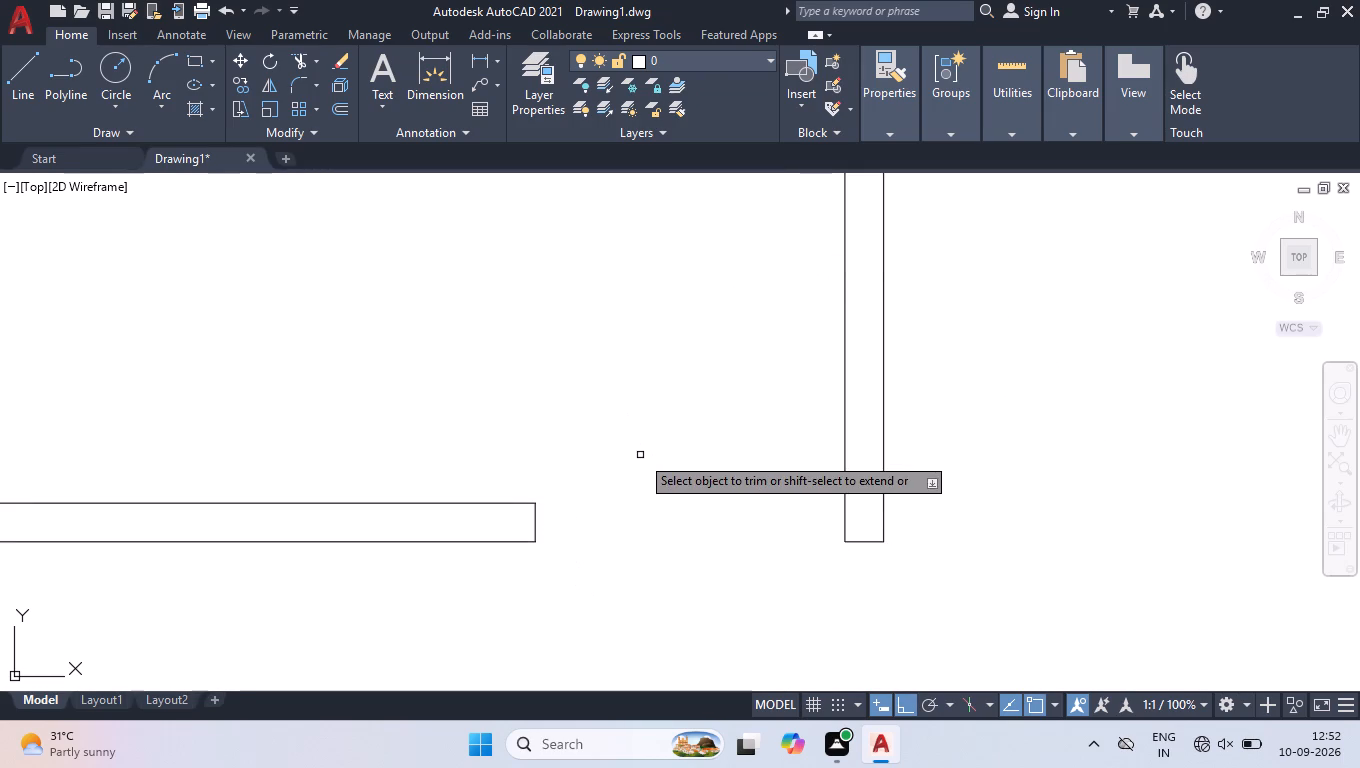
{"action": "key", "text": "Return"}
{"action": "scroll", "coordinate": [634, 470], "scroll_direction": "down", "scroll_amount": 1}
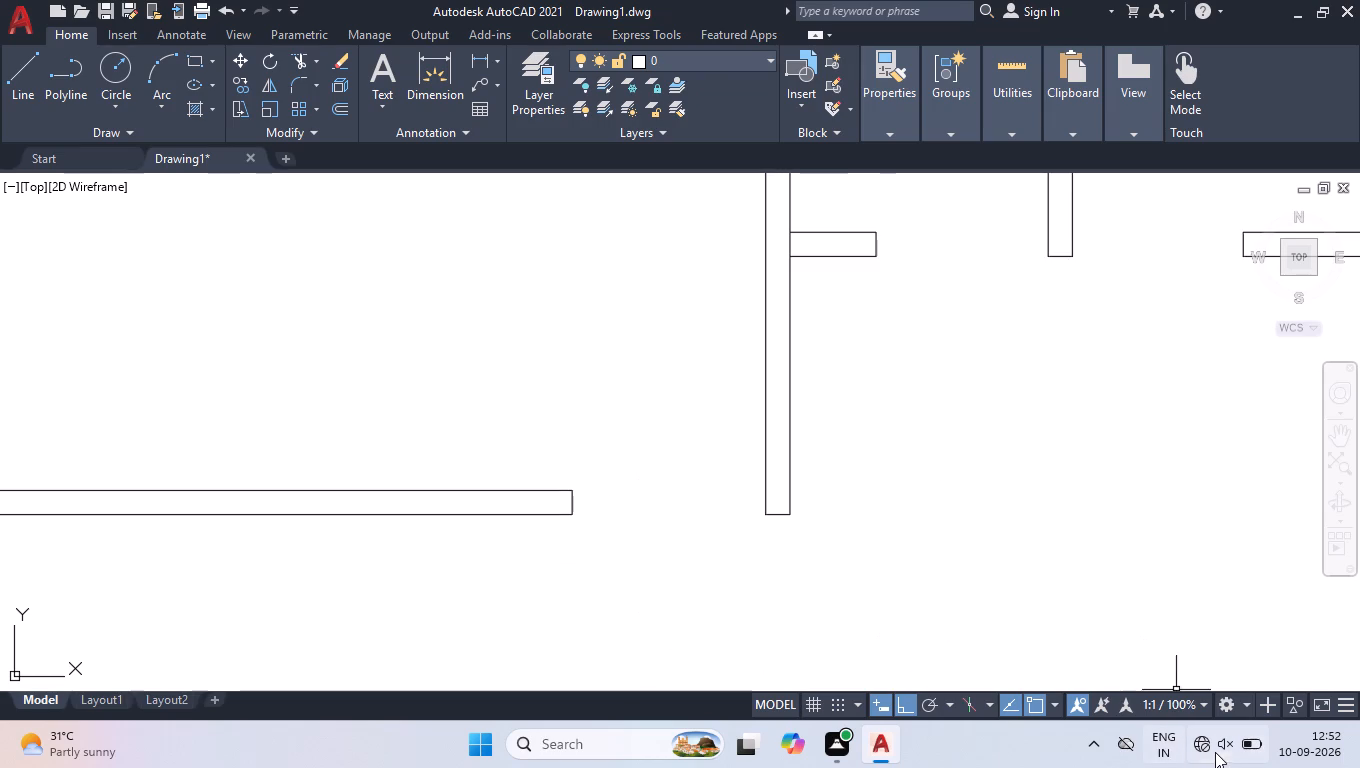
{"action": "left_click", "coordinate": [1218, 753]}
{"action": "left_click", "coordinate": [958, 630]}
Trim the side-wall face lines across the ends of the two short stub walls closing the small upper middle rooms.
{"action": "scroll", "coordinate": [956, 617], "scroll_direction": "down", "scroll_amount": 2}
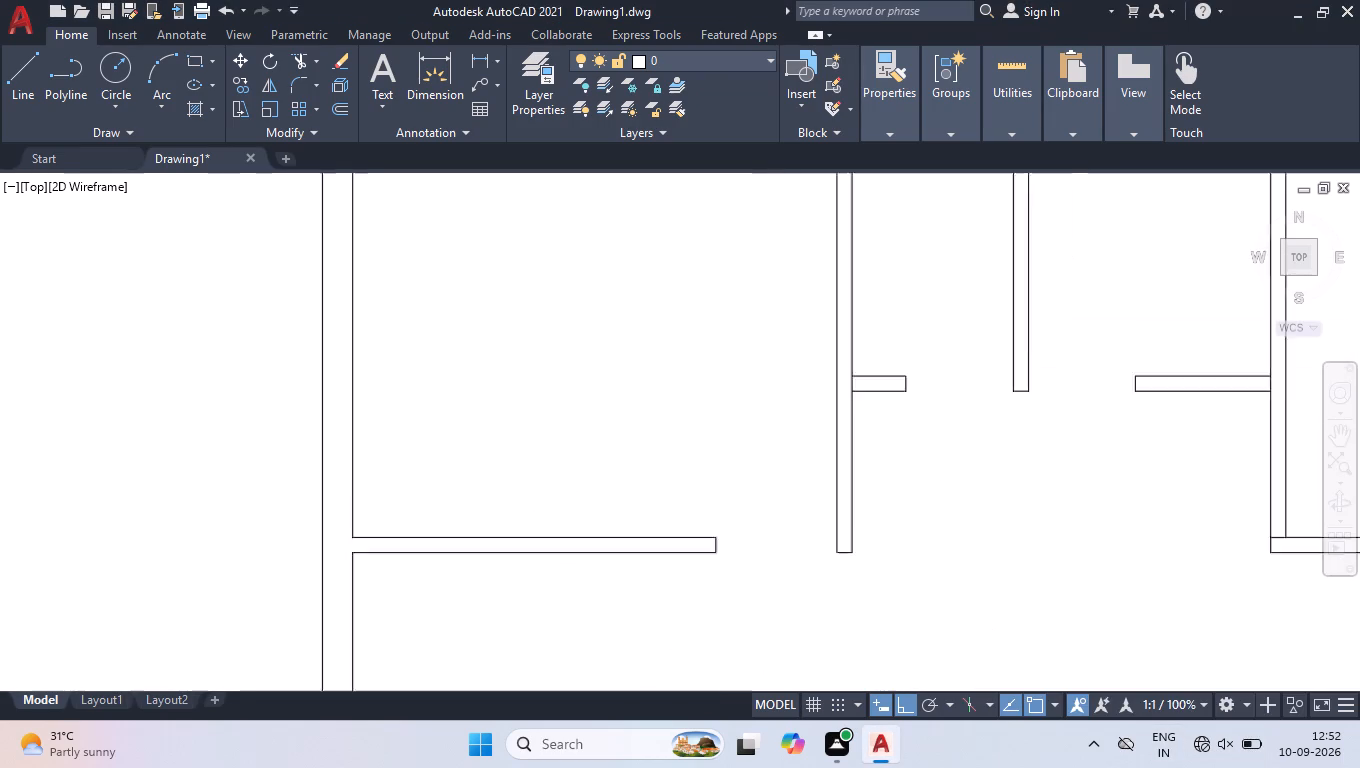
{"action": "scroll", "coordinate": [956, 617], "scroll_direction": "down", "scroll_amount": 1}
{"action": "scroll", "coordinate": [1068, 529], "scroll_direction": "up", "scroll_amount": 3}
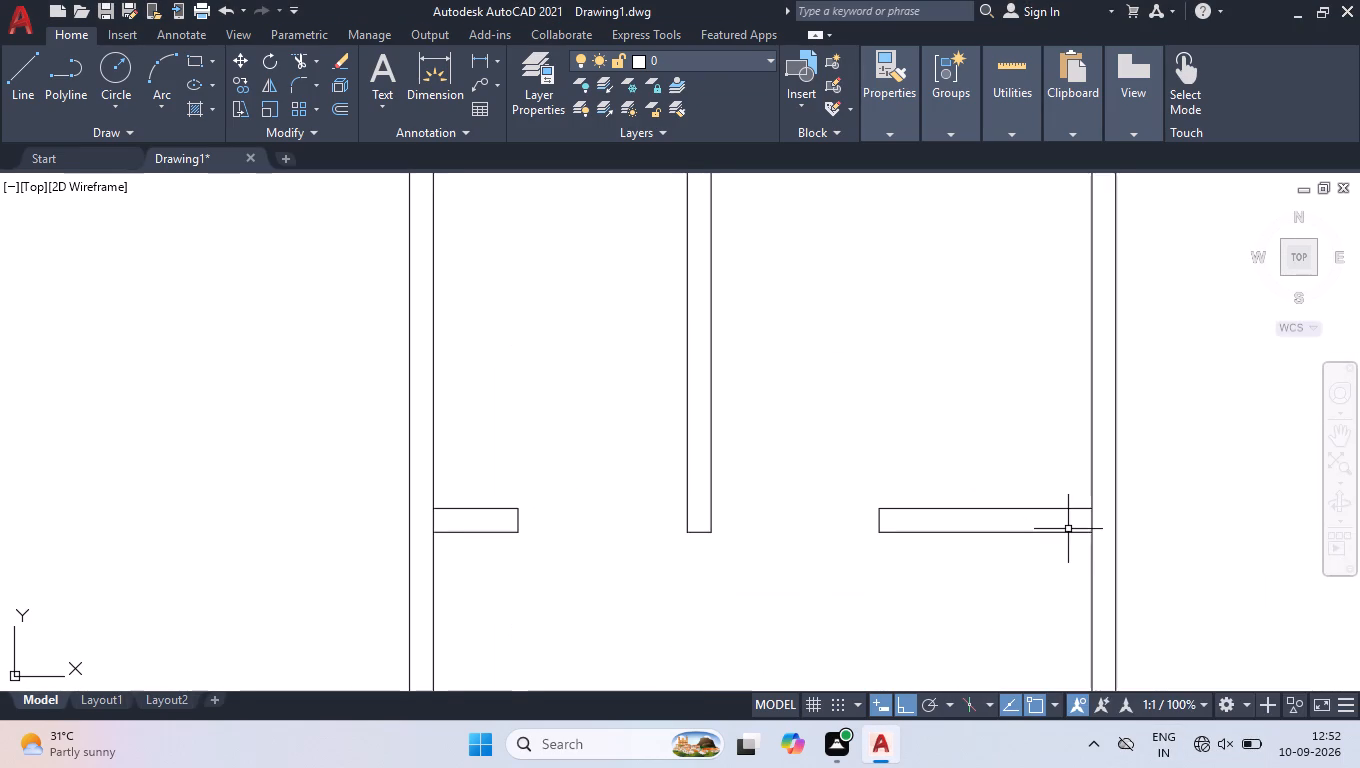
{"action": "key", "text": "space"}
{"action": "left_click", "coordinate": [421, 513]}
{"action": "left_click", "coordinate": [449, 515]}
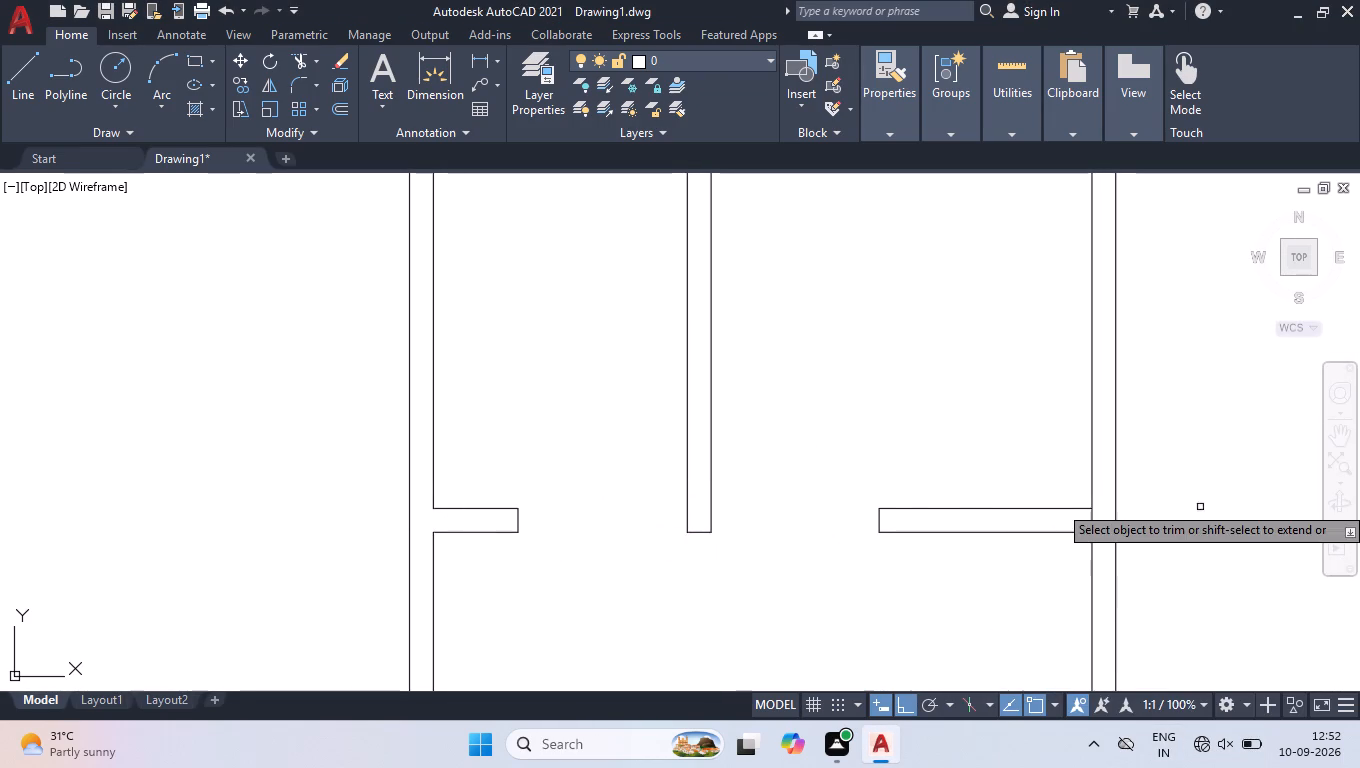
{"action": "left_click", "coordinate": [1093, 520]}
{"action": "key", "text": "space"}
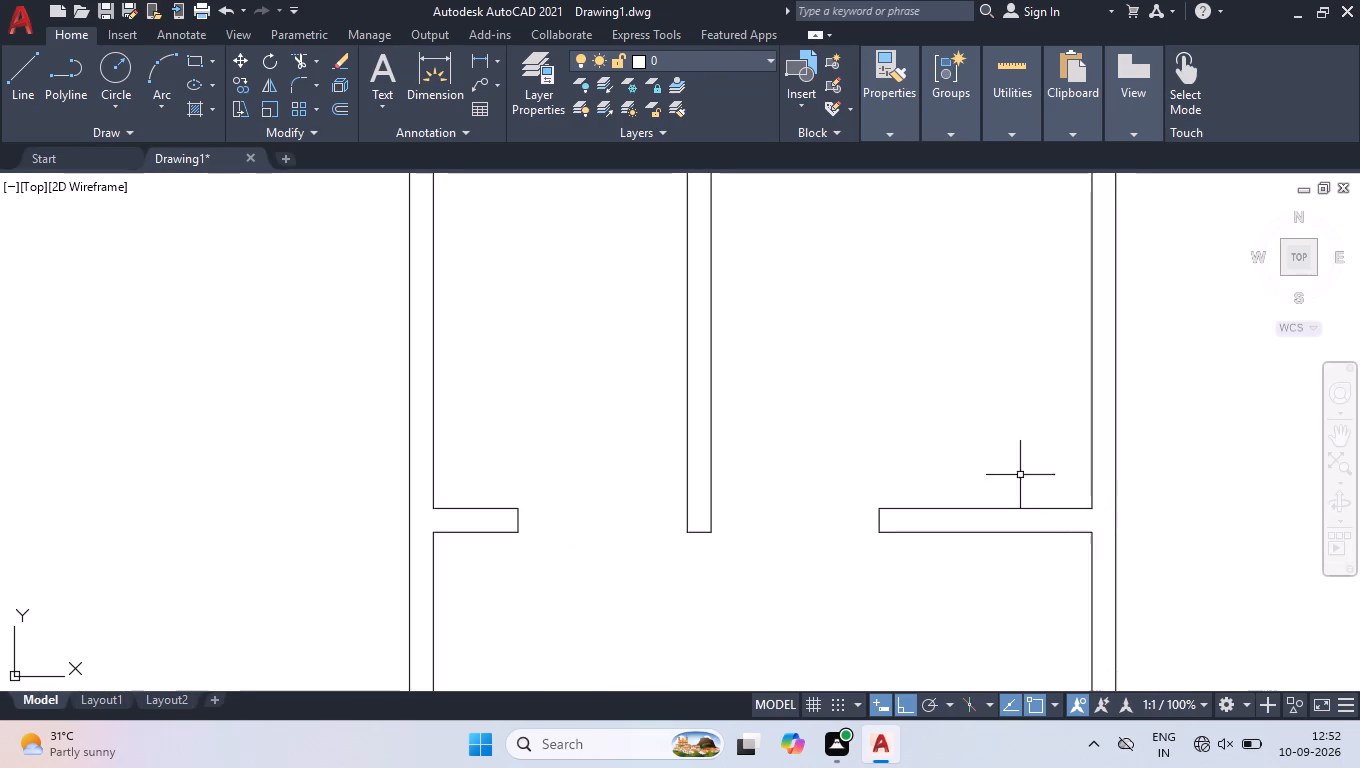
Trim the horizontal line crossing the outer wall at the upper right room's lower-right corner.
{"action": "scroll", "coordinate": [994, 438], "scroll_direction": "down", "scroll_amount": 2}
{"action": "scroll", "coordinate": [873, 380], "scroll_direction": "down", "scroll_amount": 2}
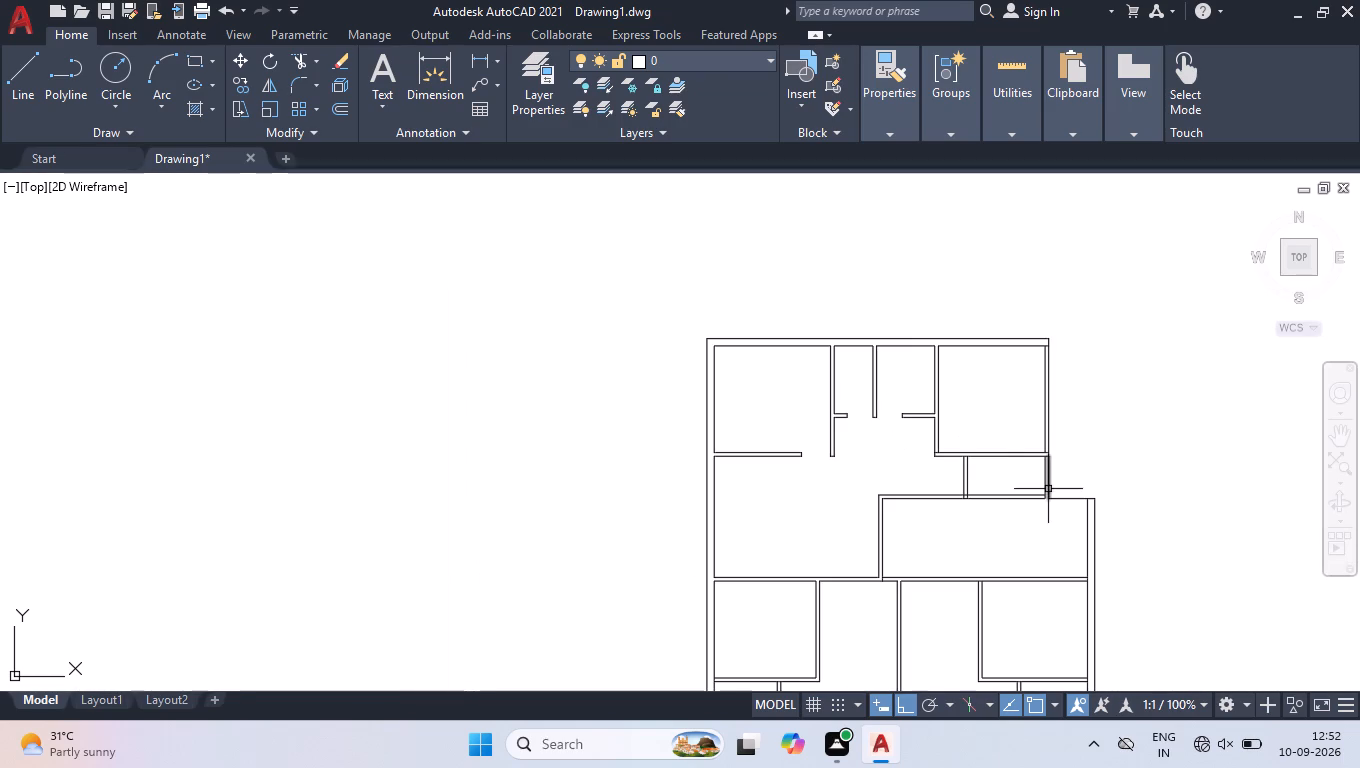
{"action": "scroll", "coordinate": [1037, 471], "scroll_direction": "up", "scroll_amount": 2}
{"action": "key", "text": "space"}
{"action": "scroll", "coordinate": [1051, 423], "scroll_direction": "up", "scroll_amount": 5}
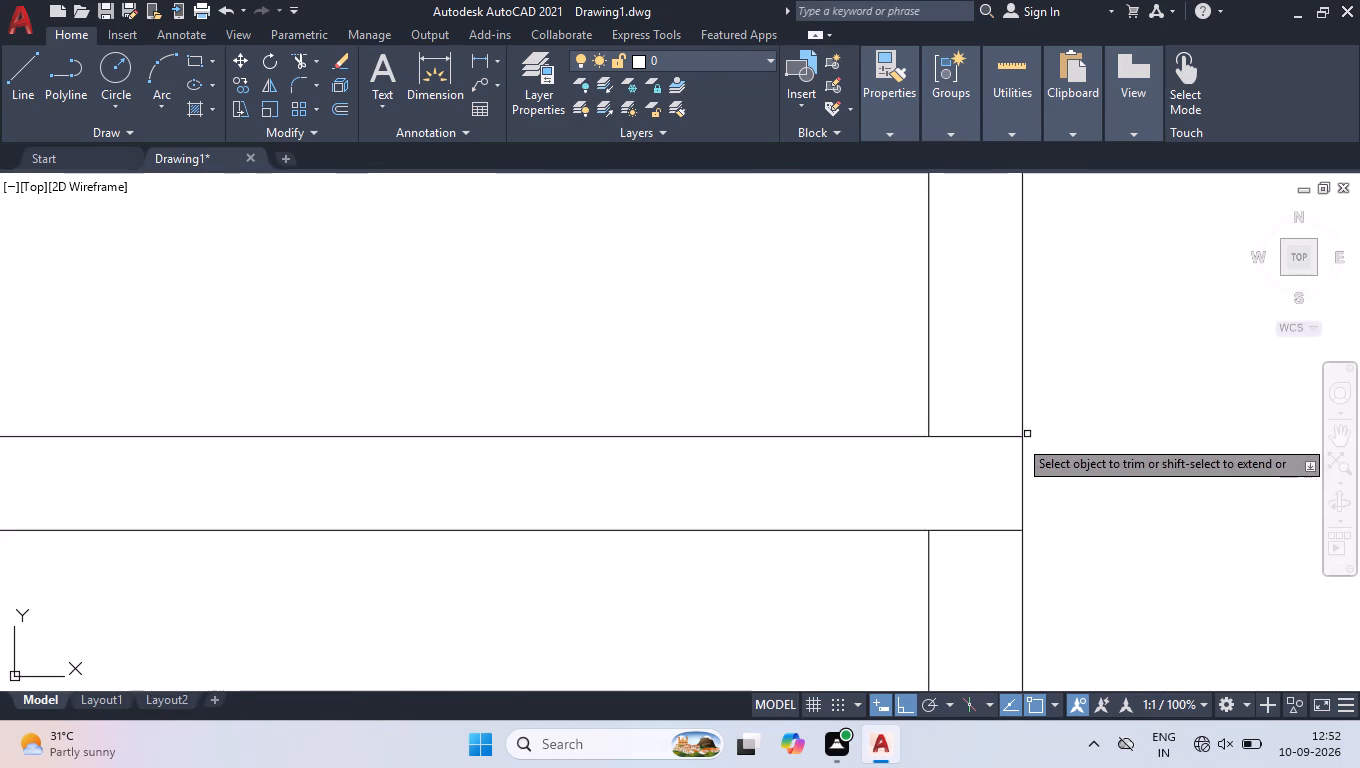
{"action": "left_click", "coordinate": [993, 454]}
{"action": "left_click", "coordinate": [991, 400]}
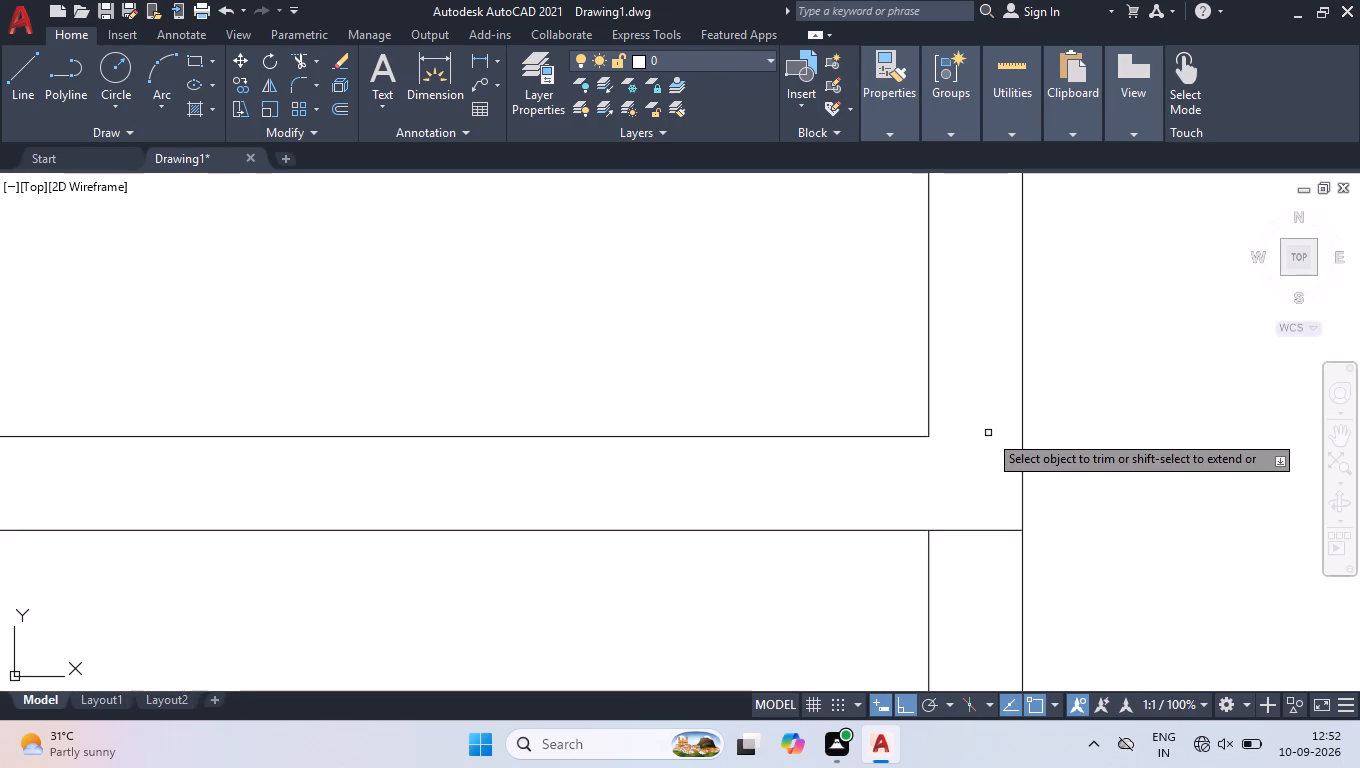
{"action": "key", "text": "Return"}
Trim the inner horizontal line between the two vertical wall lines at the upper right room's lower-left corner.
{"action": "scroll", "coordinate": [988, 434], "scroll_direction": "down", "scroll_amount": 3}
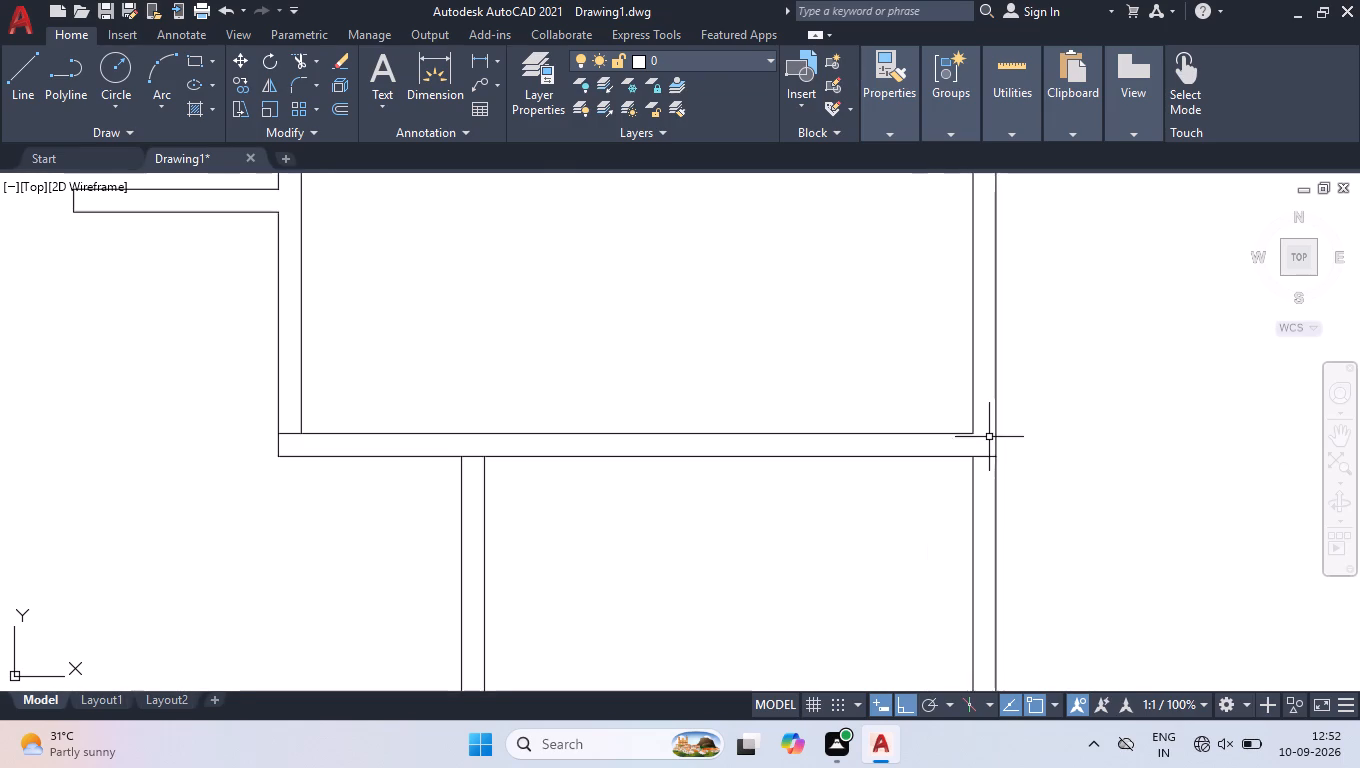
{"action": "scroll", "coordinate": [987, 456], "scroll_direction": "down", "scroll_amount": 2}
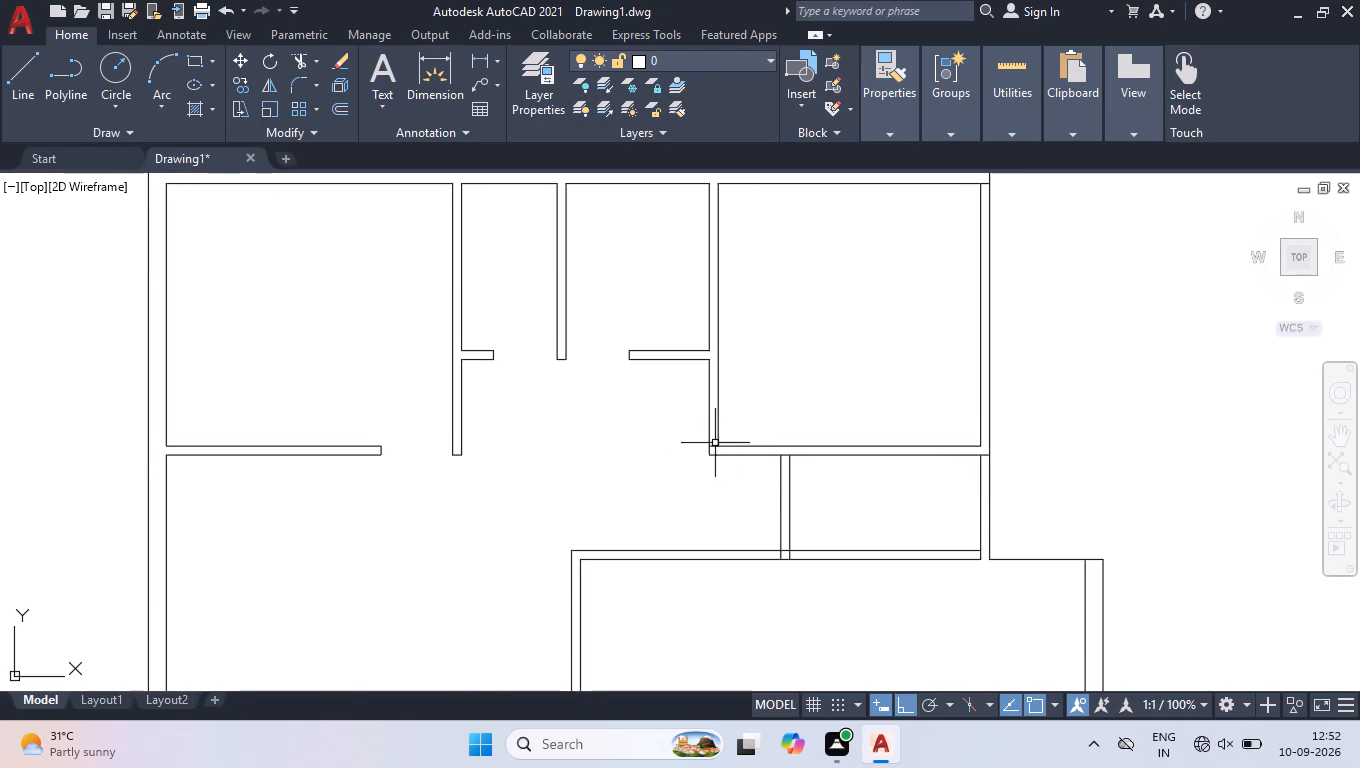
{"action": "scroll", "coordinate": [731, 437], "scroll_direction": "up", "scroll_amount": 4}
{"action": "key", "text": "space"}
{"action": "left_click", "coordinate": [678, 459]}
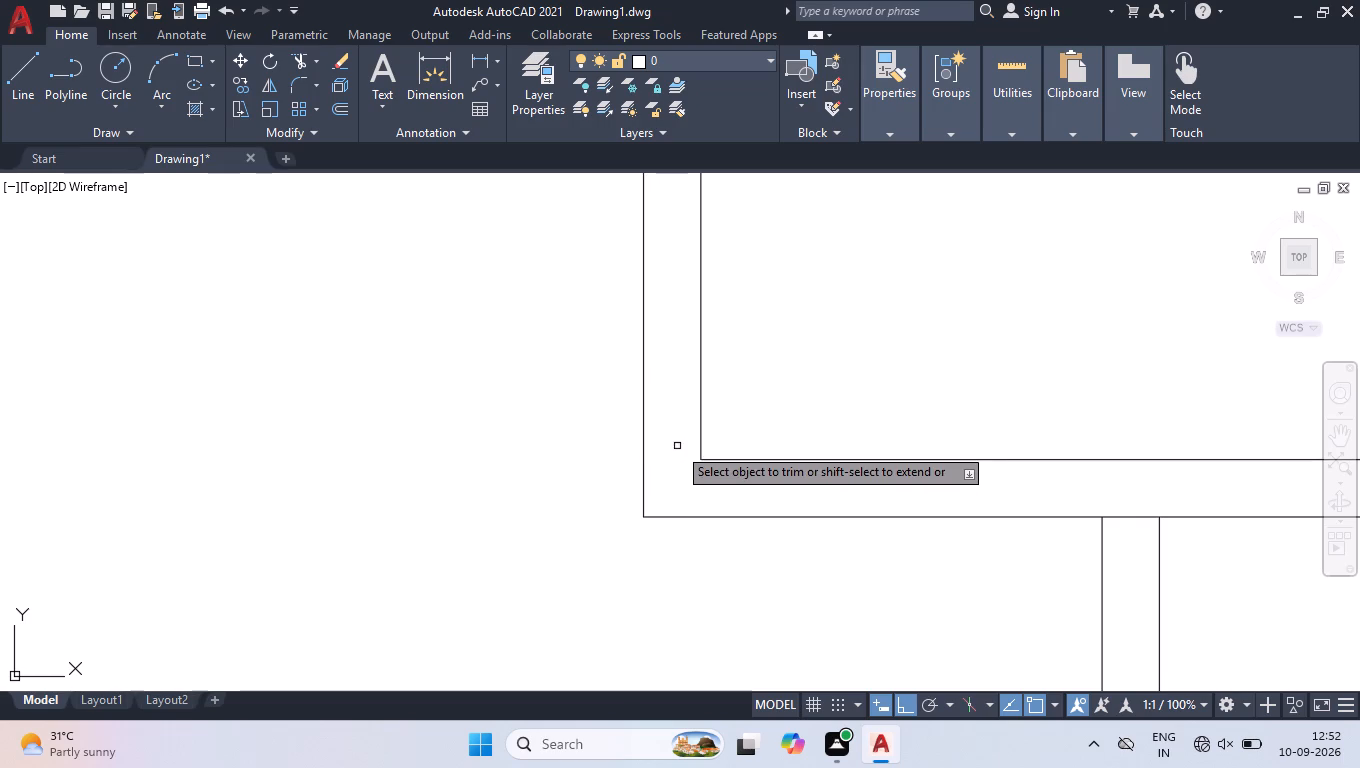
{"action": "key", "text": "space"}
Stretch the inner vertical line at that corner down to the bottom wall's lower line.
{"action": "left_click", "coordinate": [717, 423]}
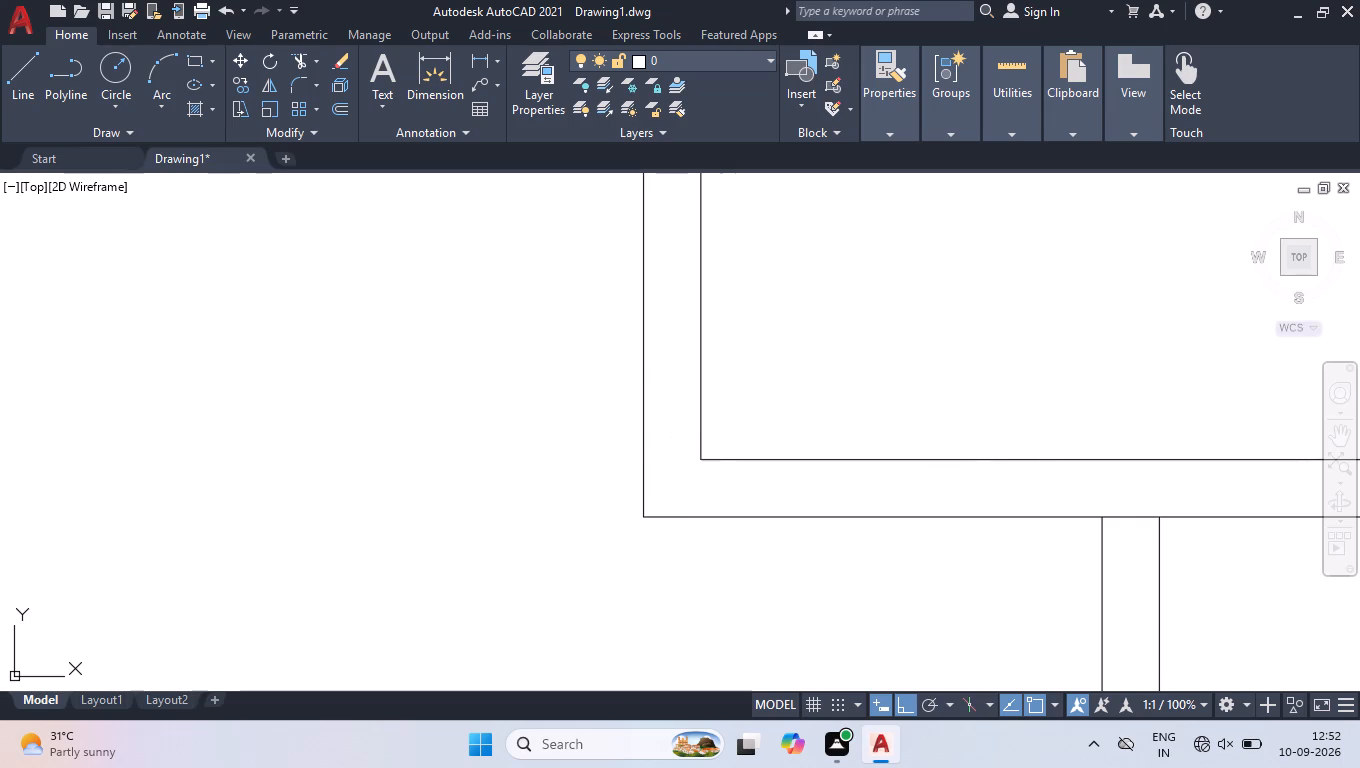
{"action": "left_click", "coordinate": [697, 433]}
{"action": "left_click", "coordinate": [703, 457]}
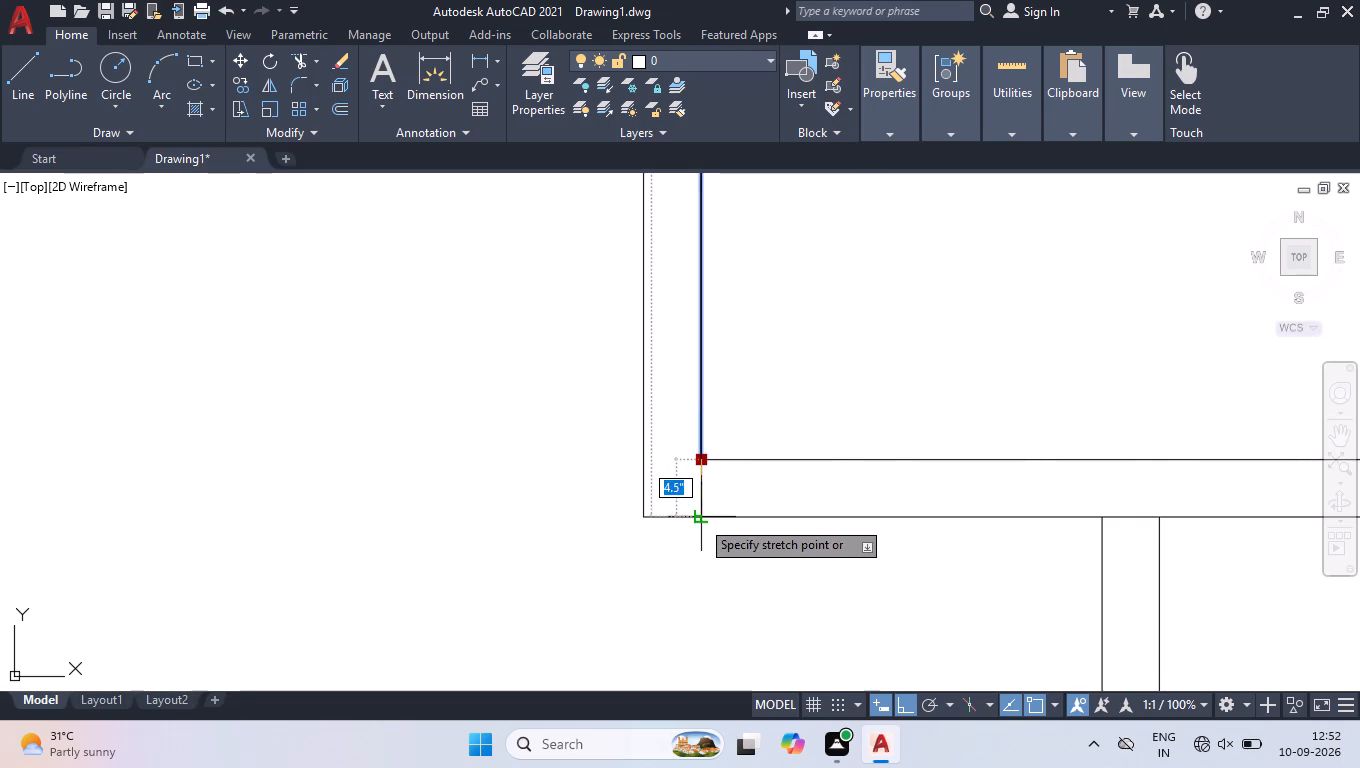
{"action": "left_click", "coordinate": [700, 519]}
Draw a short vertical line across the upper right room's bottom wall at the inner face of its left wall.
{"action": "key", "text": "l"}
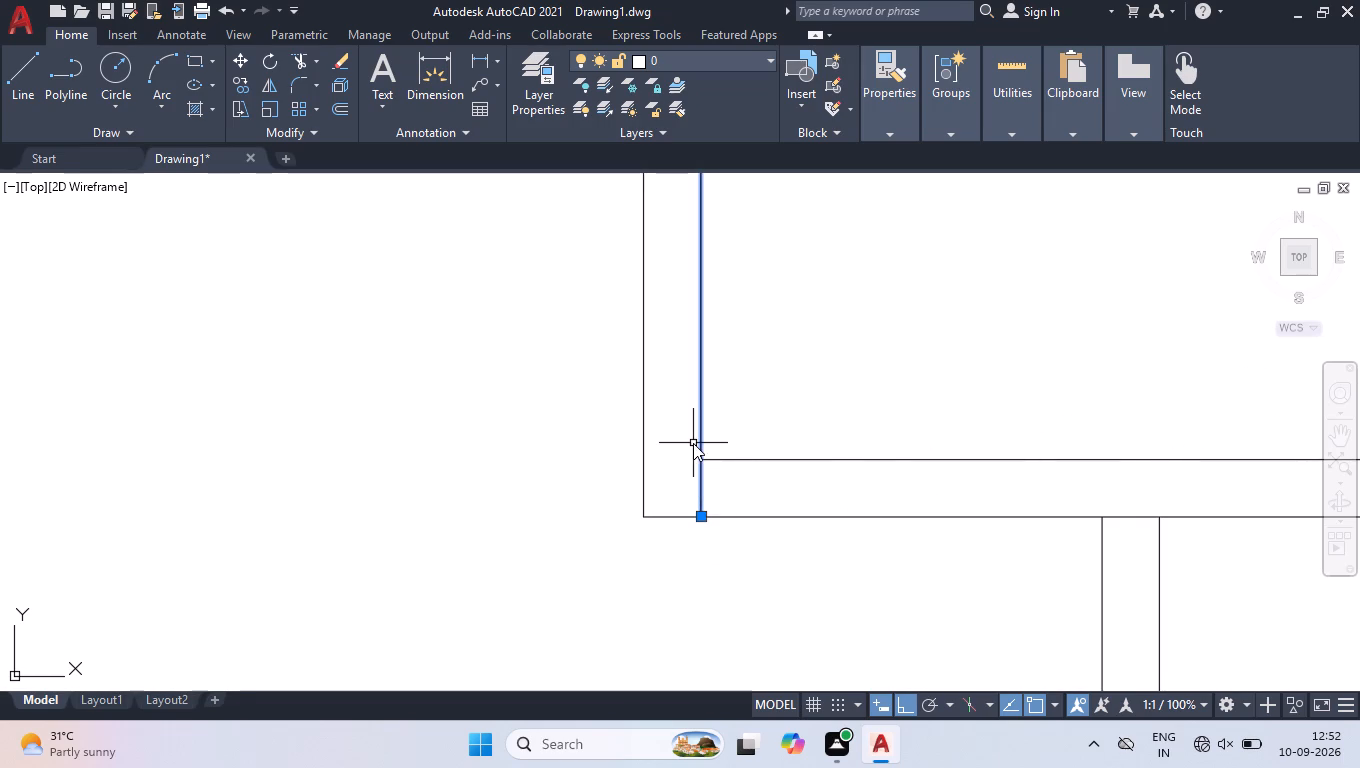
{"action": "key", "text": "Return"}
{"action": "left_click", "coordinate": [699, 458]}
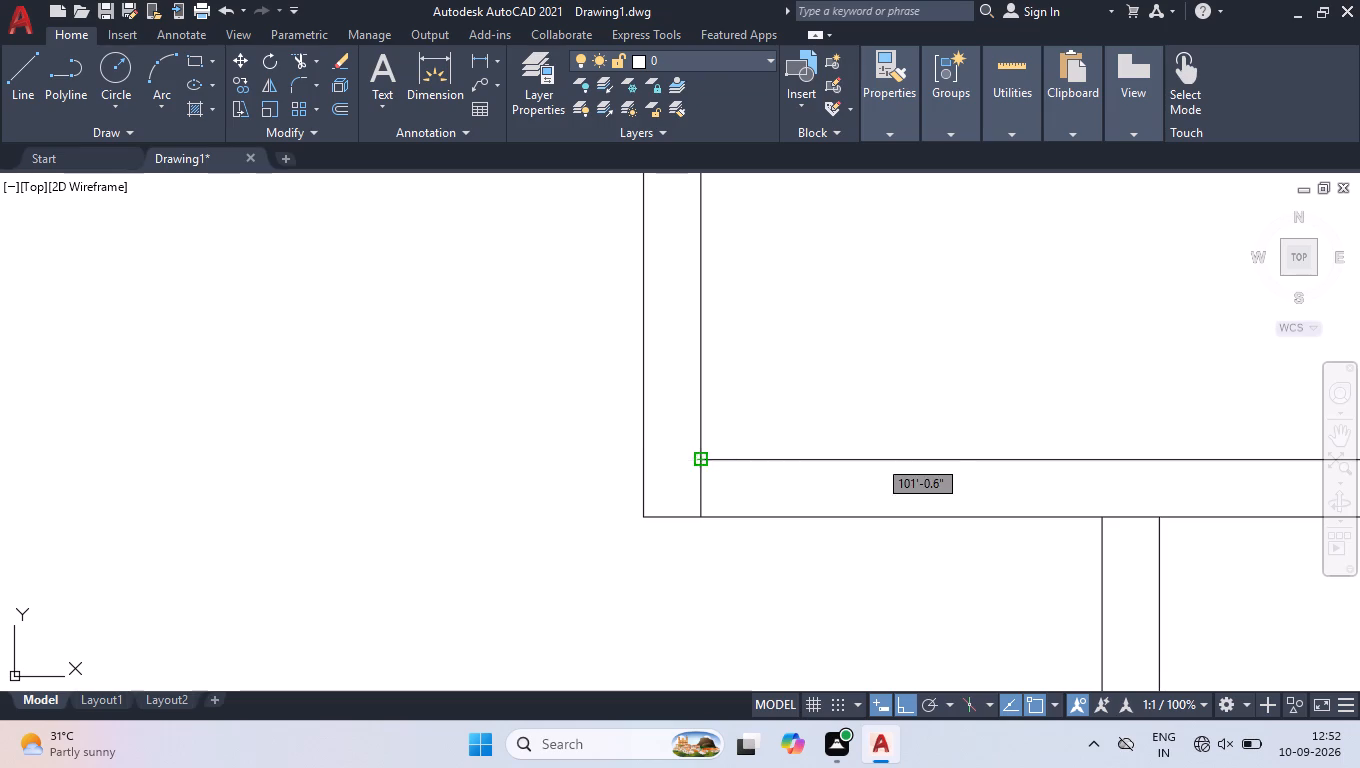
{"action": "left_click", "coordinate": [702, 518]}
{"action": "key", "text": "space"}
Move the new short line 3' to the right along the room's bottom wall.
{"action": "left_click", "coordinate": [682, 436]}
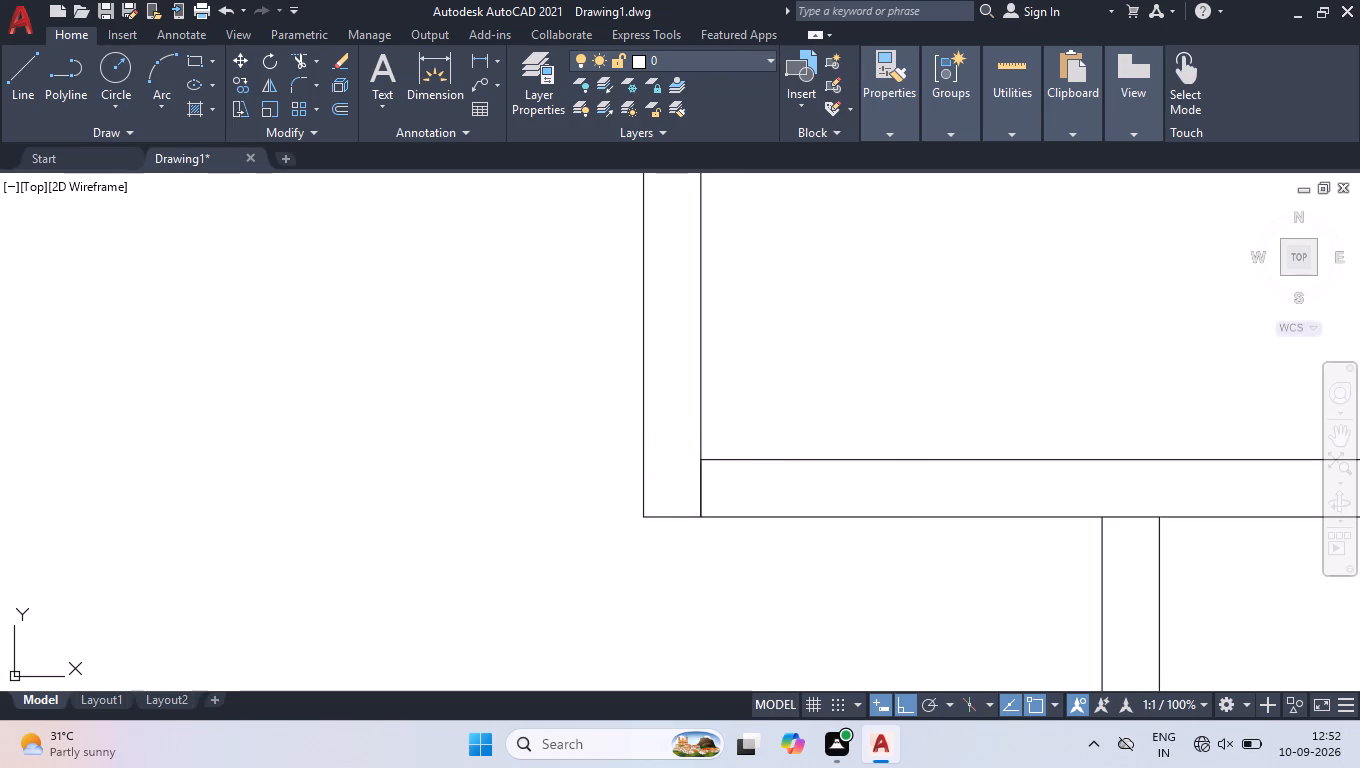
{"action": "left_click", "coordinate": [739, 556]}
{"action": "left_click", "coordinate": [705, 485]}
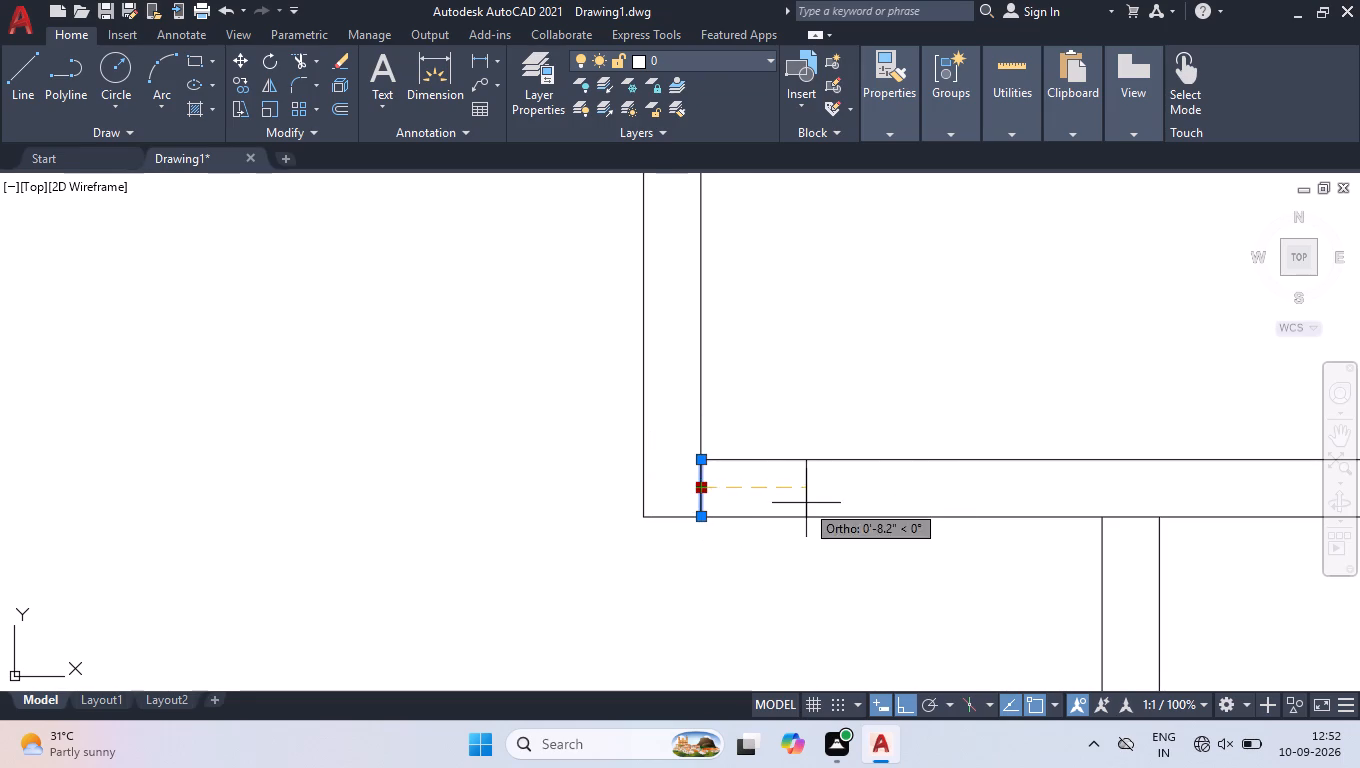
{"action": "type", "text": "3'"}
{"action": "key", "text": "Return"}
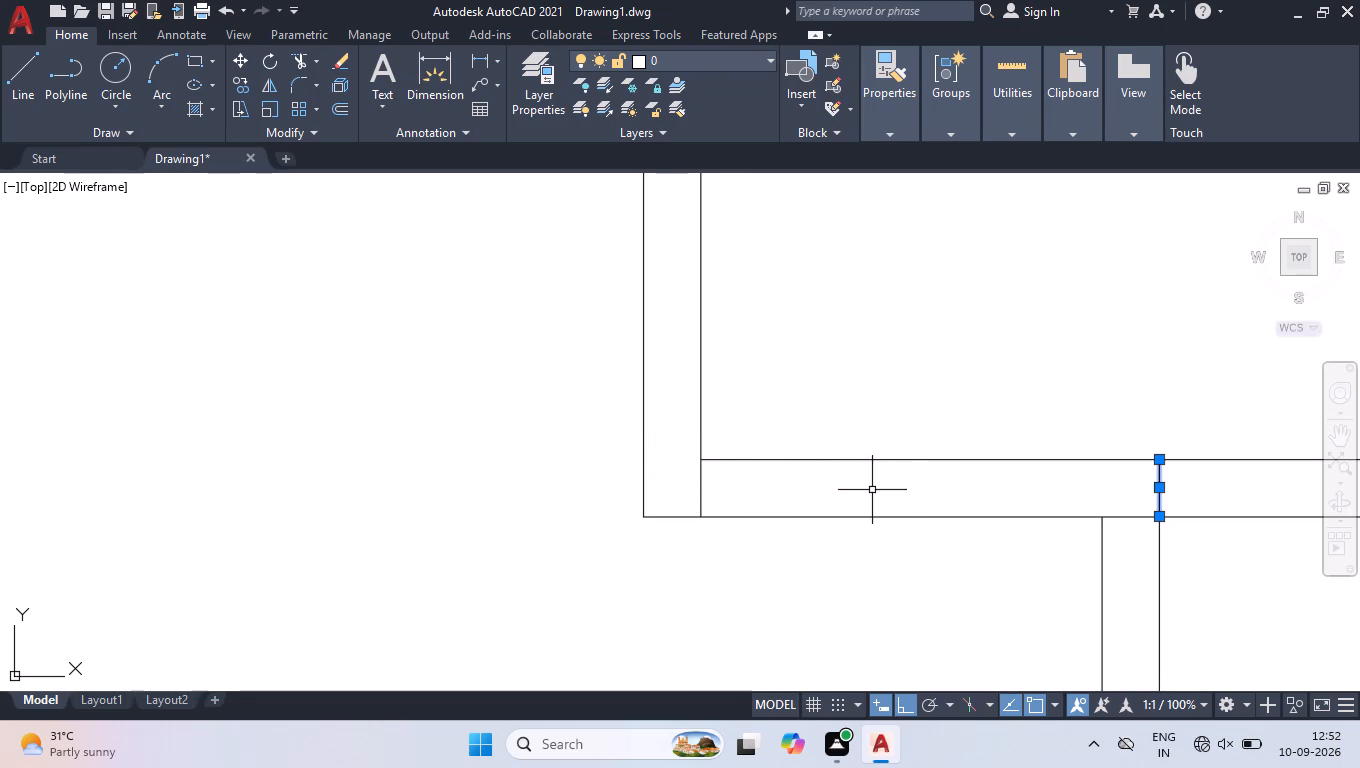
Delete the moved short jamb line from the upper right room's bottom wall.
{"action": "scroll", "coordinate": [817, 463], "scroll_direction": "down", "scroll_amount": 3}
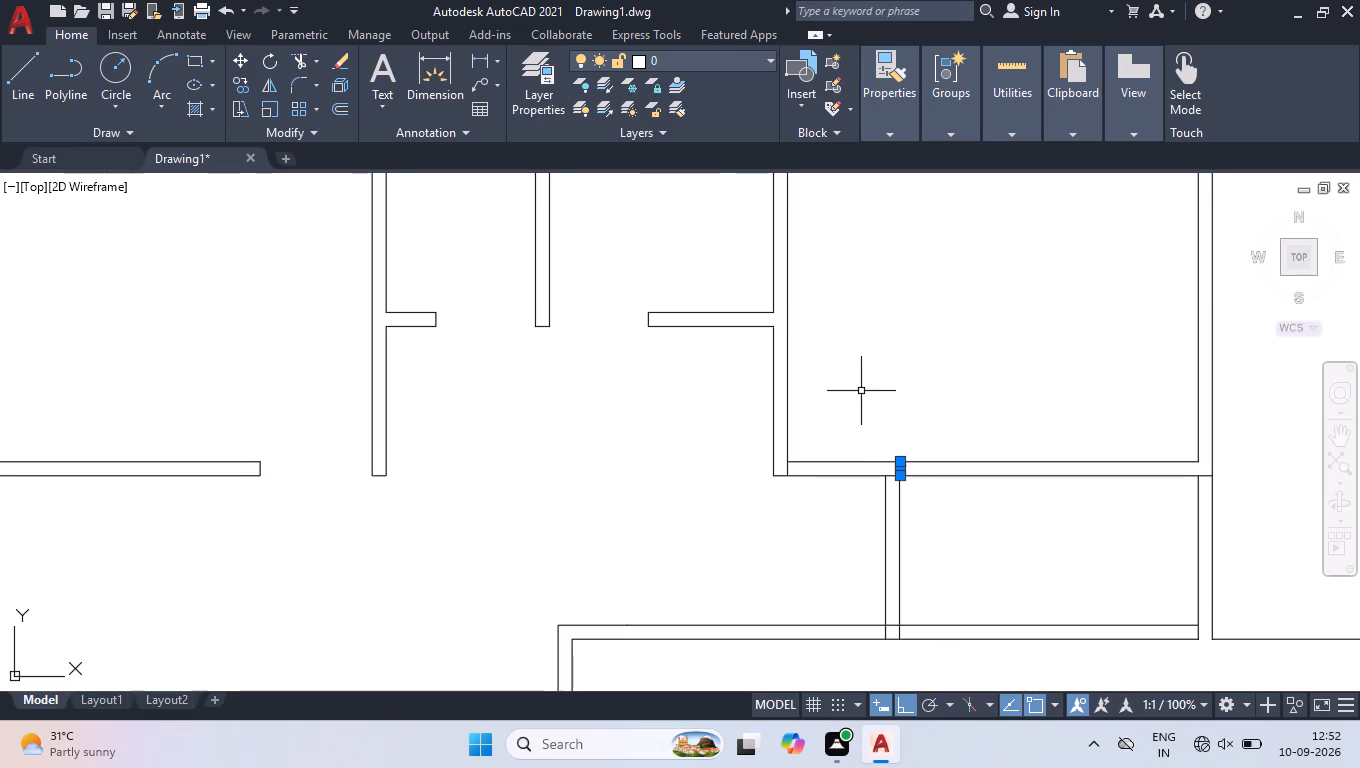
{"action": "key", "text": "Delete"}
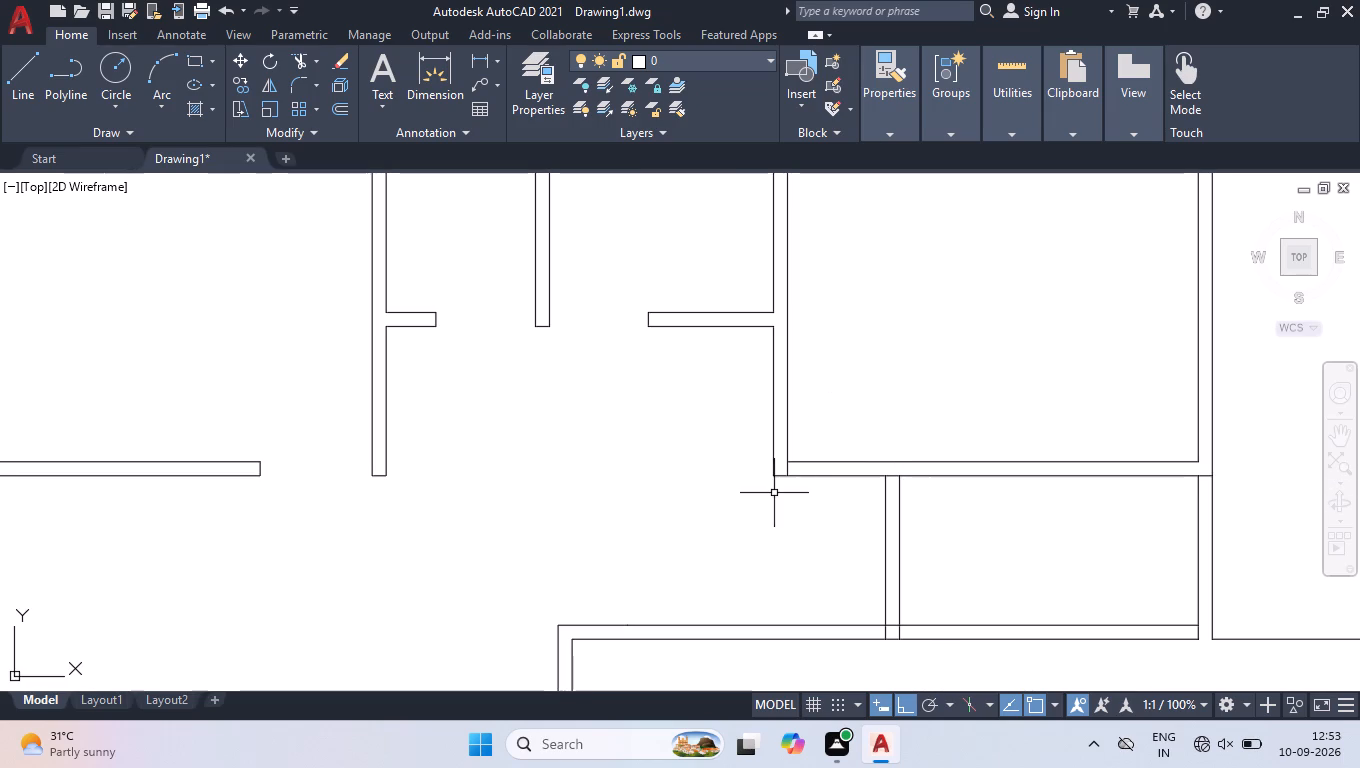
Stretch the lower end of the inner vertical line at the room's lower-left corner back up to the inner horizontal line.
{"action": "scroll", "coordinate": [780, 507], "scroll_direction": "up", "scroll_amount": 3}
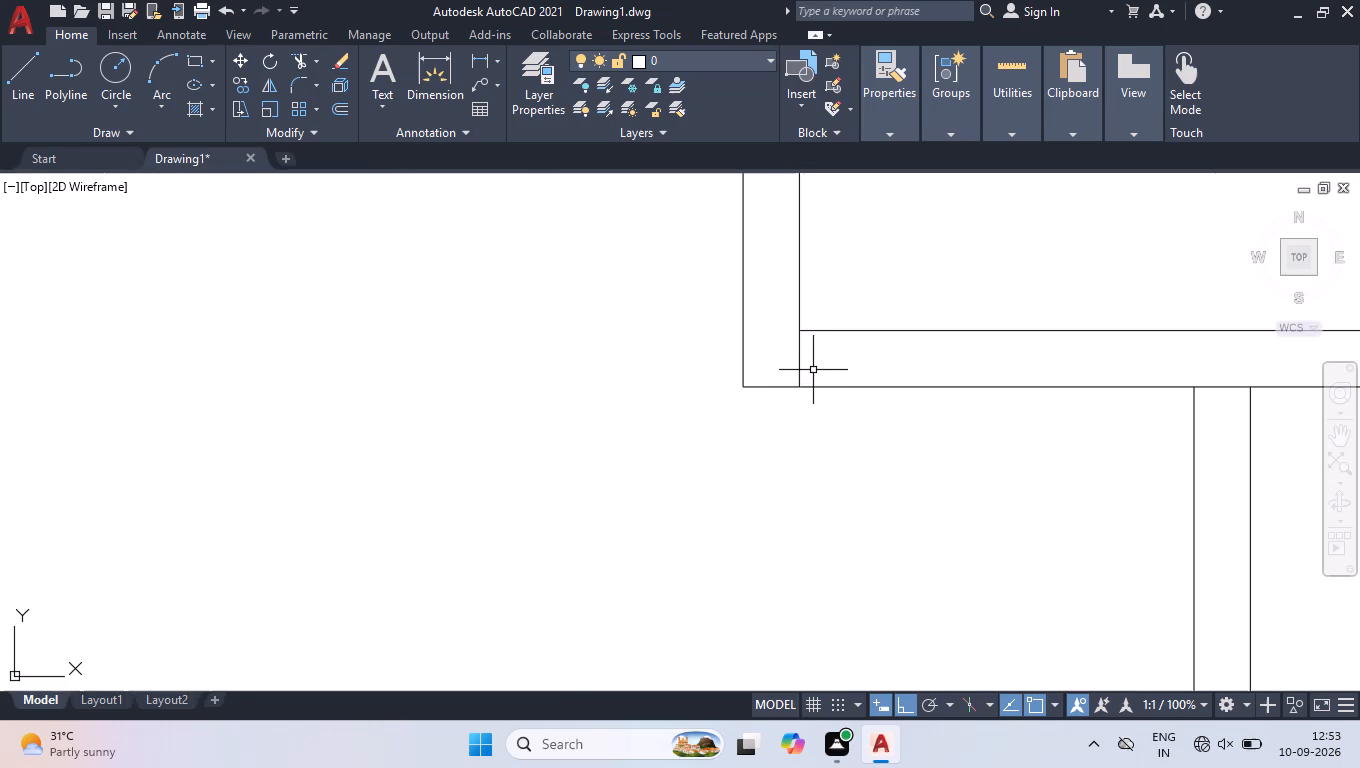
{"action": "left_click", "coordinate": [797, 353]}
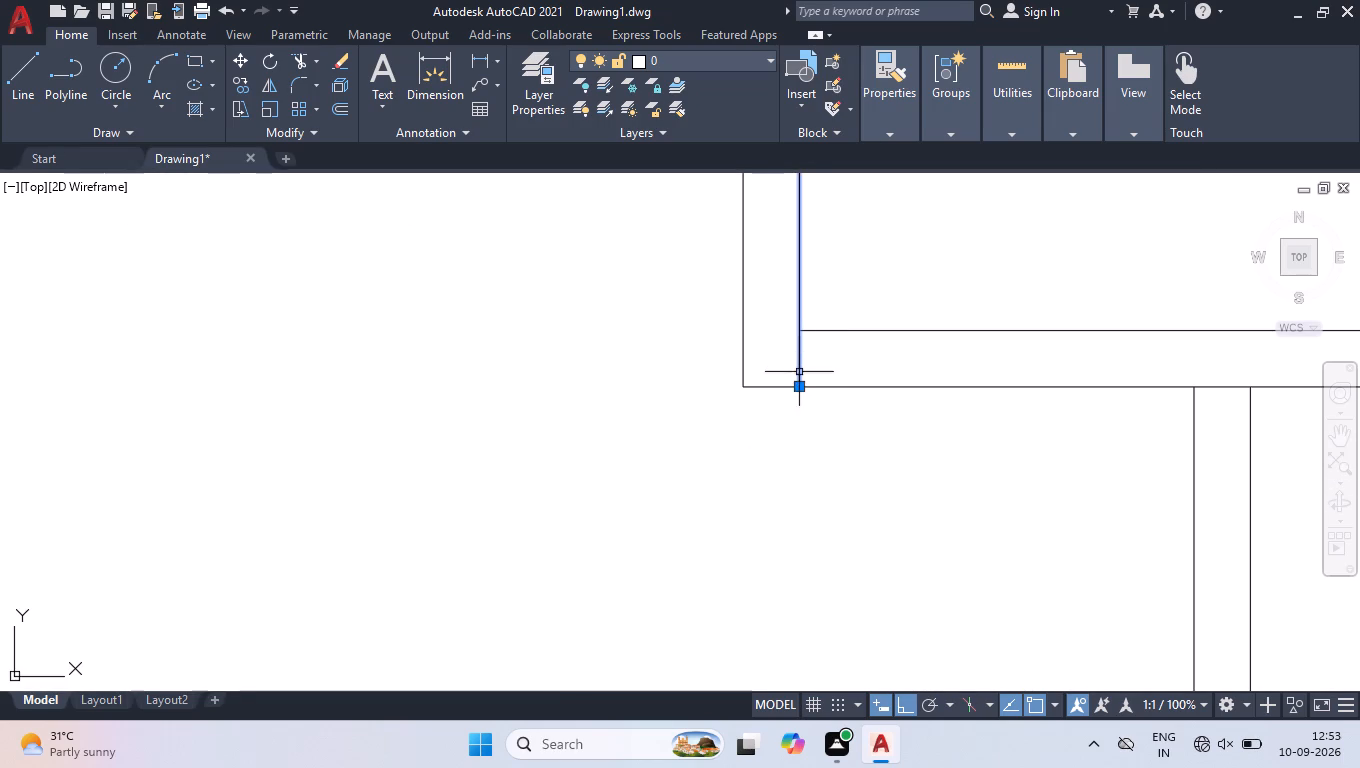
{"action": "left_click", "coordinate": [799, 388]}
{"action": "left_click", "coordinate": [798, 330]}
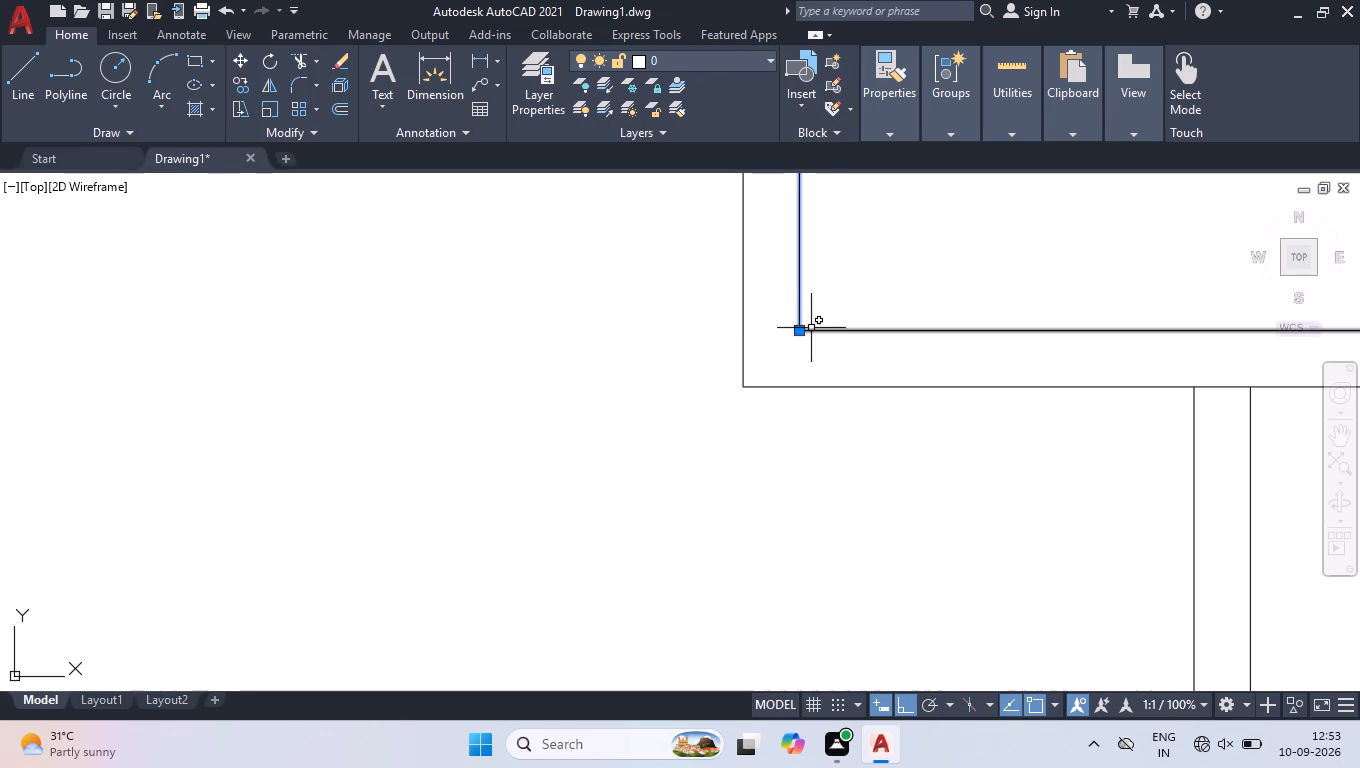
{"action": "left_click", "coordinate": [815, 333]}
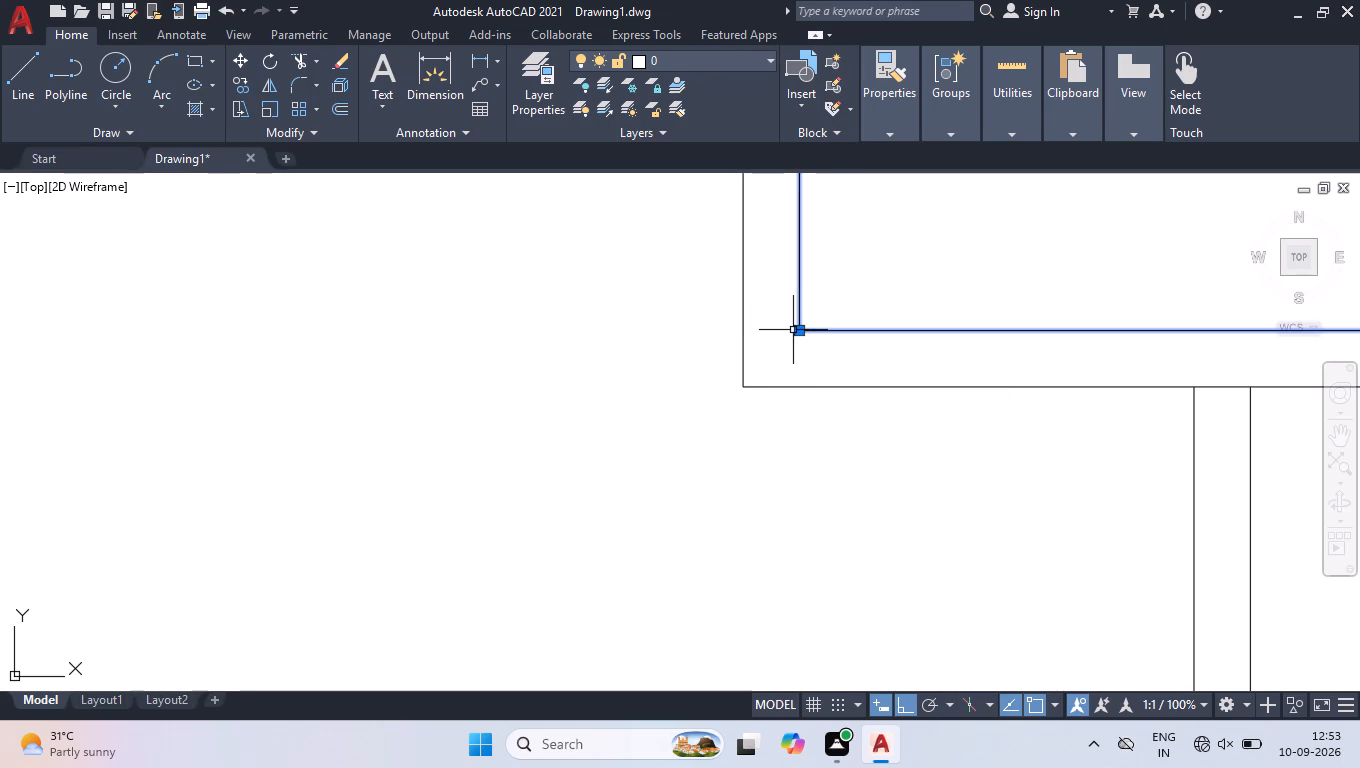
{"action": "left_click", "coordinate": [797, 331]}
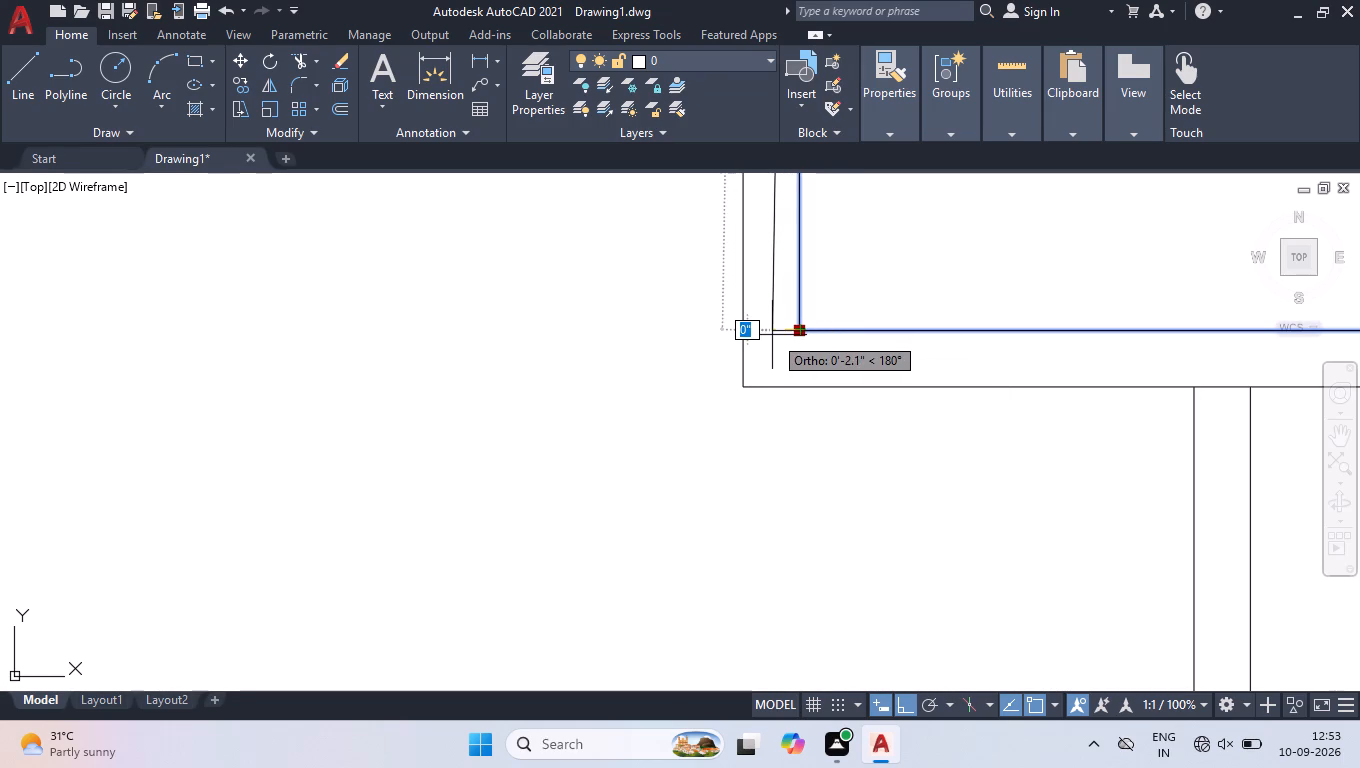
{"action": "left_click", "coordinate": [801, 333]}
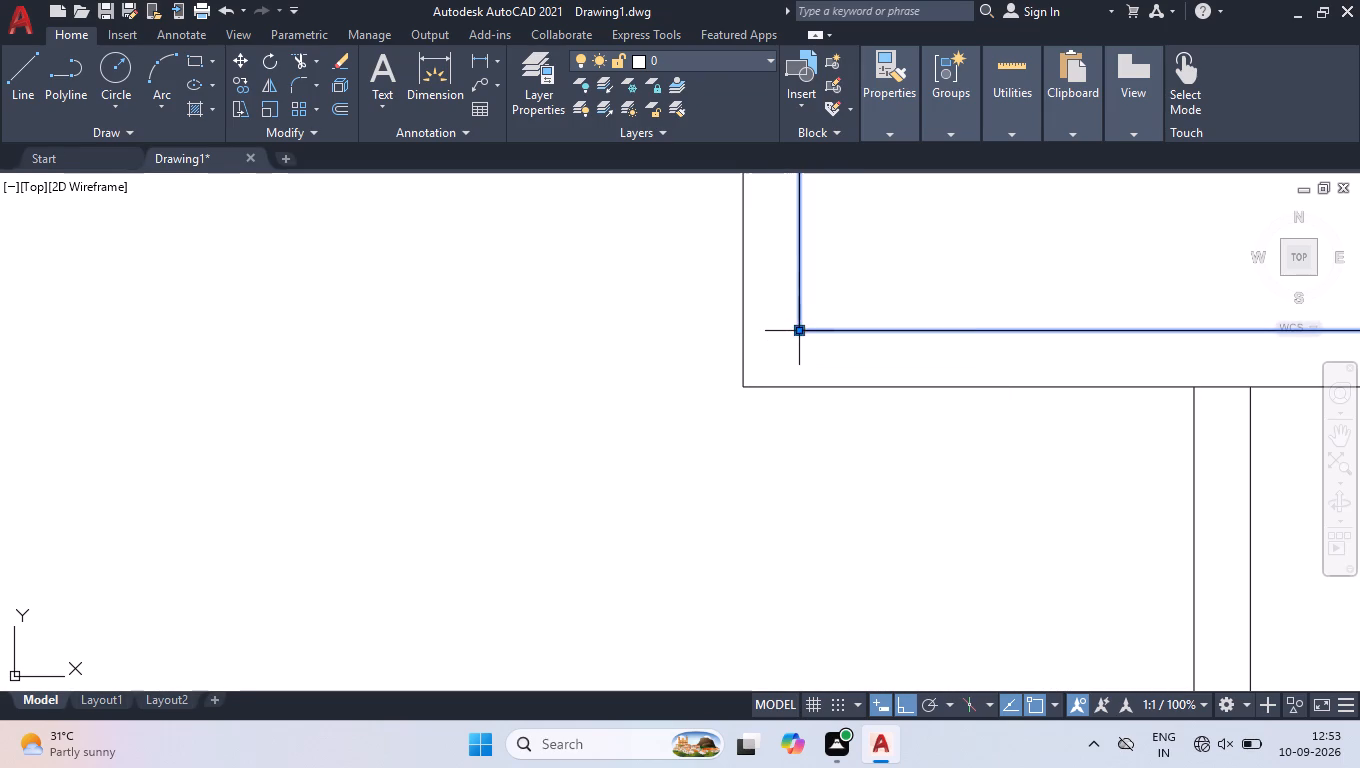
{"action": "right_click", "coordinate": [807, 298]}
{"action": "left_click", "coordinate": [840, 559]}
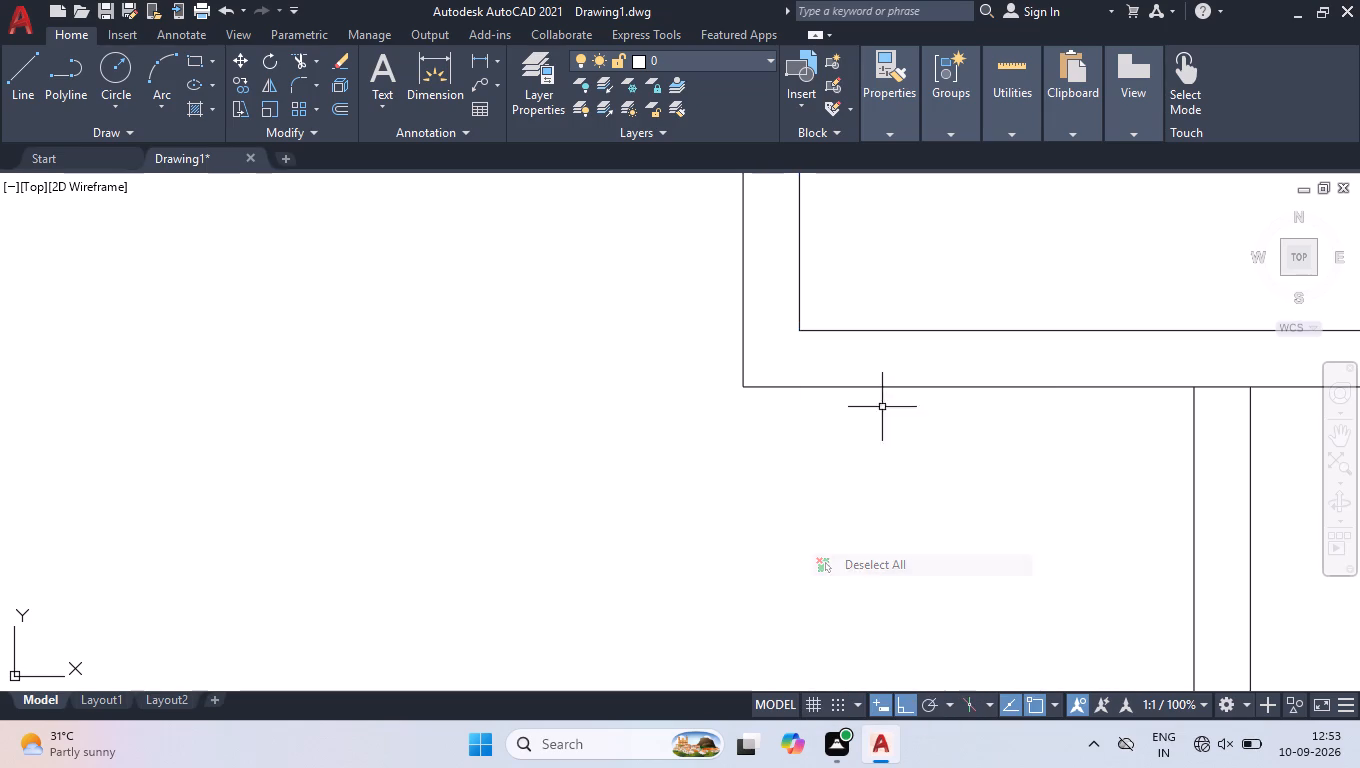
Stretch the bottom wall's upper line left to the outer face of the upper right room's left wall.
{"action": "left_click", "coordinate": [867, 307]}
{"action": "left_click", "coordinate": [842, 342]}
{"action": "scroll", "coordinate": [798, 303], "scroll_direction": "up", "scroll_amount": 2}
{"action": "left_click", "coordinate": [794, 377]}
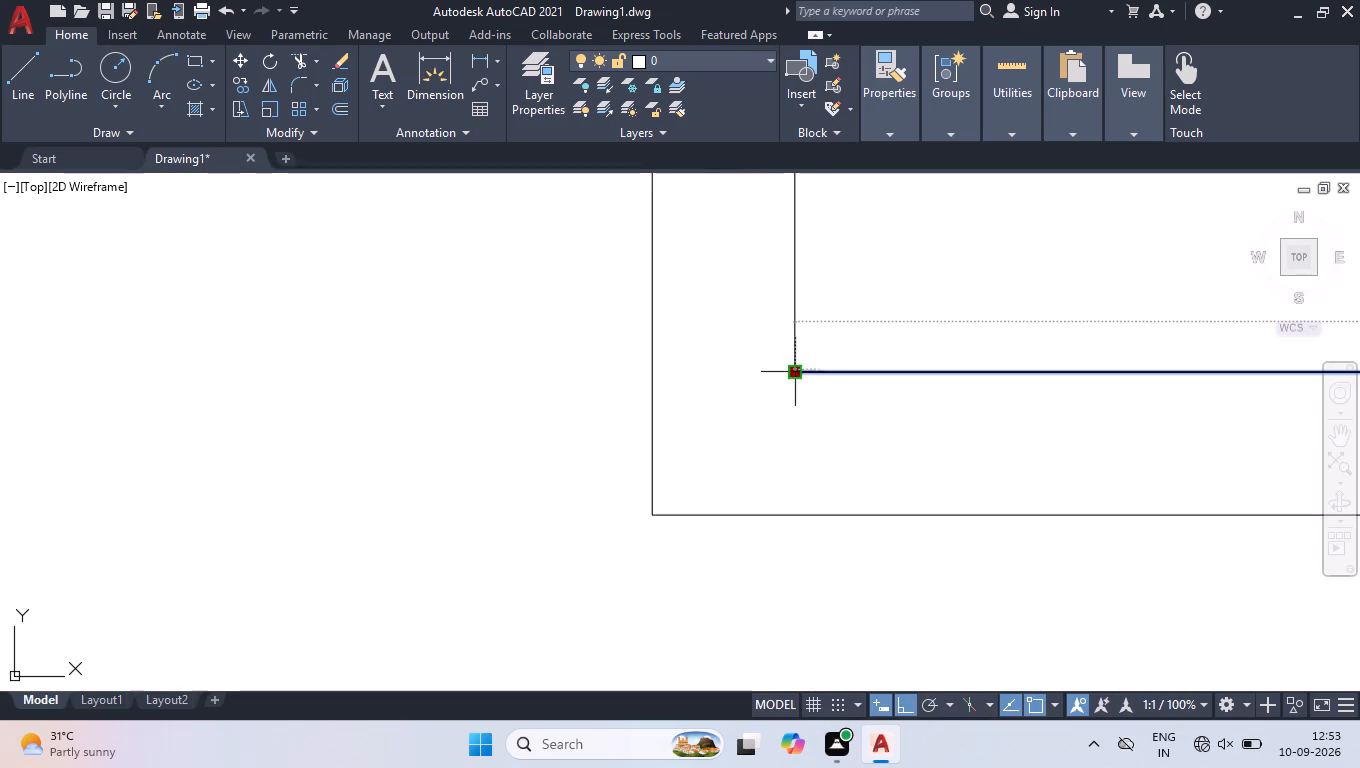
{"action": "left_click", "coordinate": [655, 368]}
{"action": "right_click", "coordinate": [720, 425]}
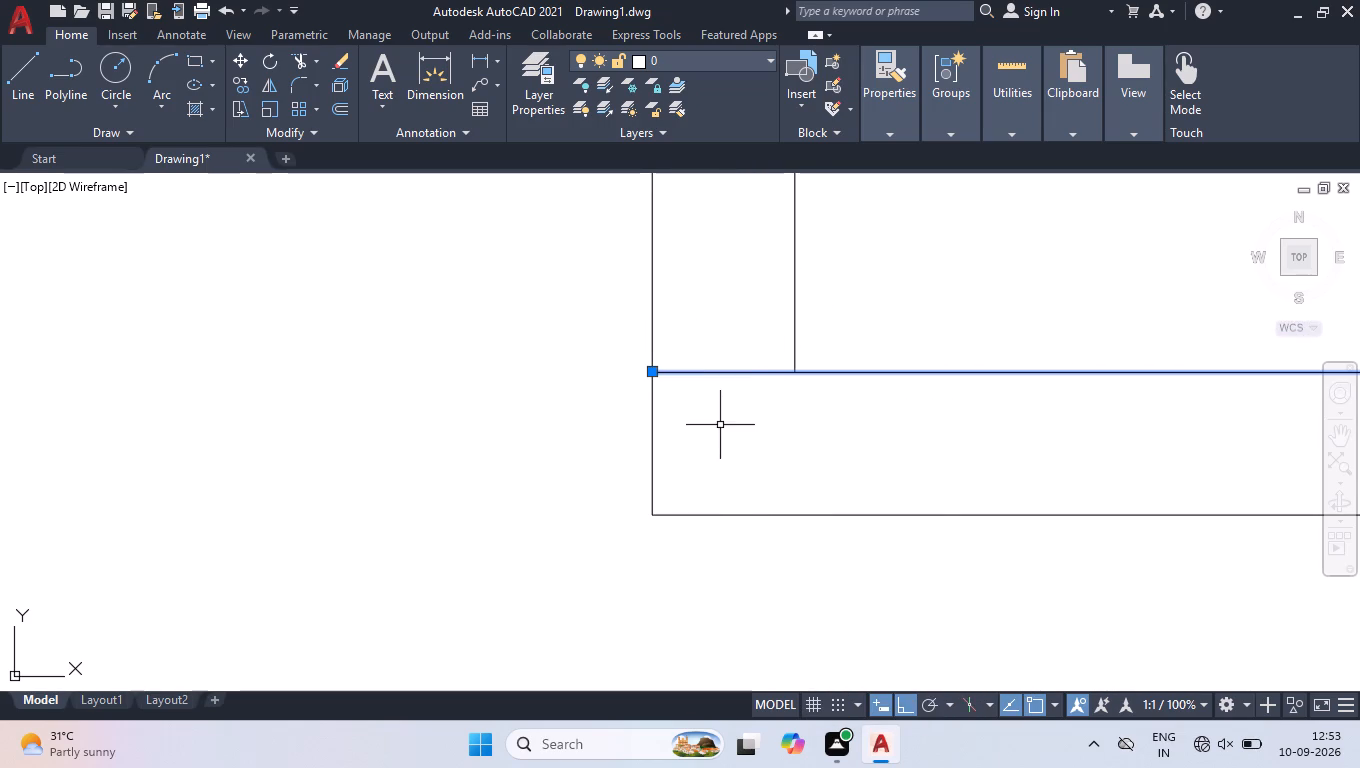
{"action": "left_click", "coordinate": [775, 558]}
Draw a short horizontal line across the upper right room's left wall, level with the bottom wall's upper line.
{"action": "scroll", "coordinate": [775, 558], "scroll_direction": "down", "scroll_amount": 5}
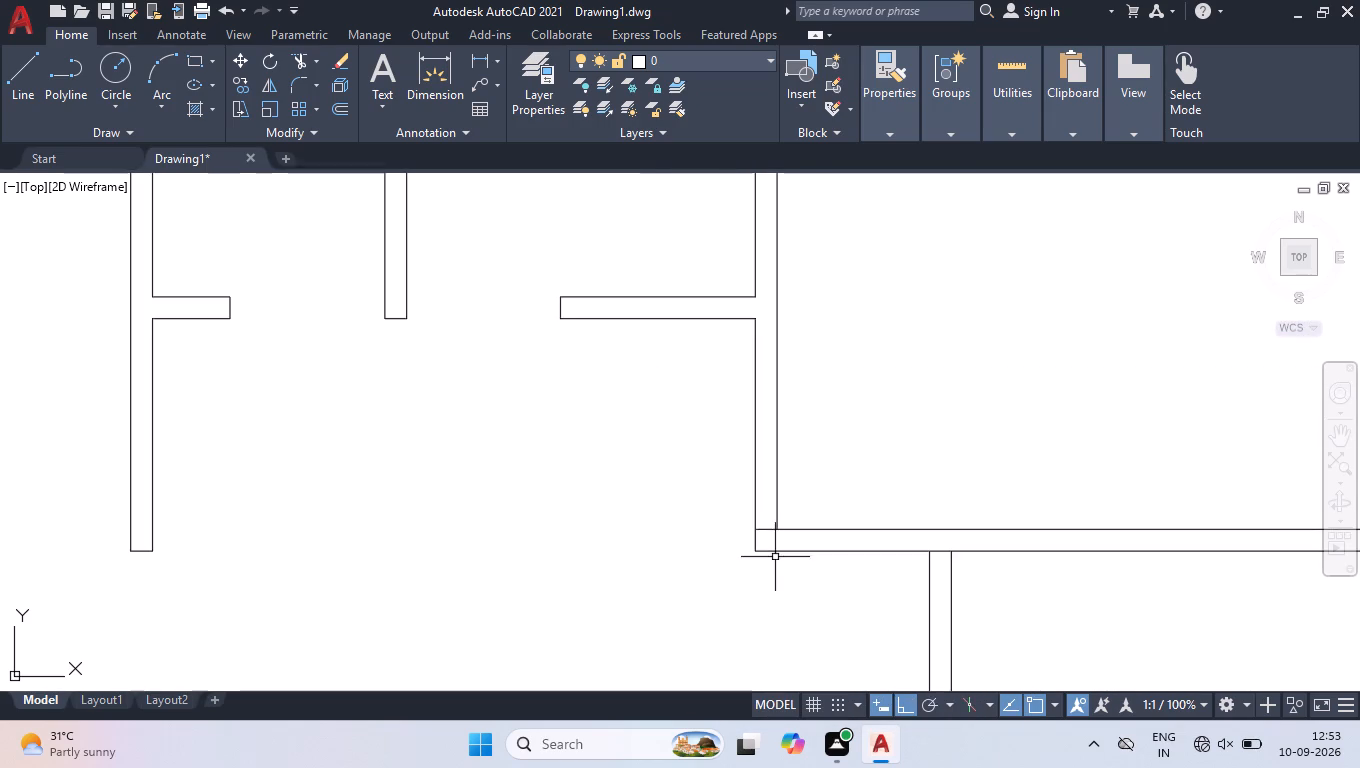
{"action": "scroll", "coordinate": [778, 551], "scroll_direction": "down", "scroll_amount": 2}
{"action": "scroll", "coordinate": [779, 535], "scroll_direction": "up", "scroll_amount": 3}
{"action": "key", "text": "l"}
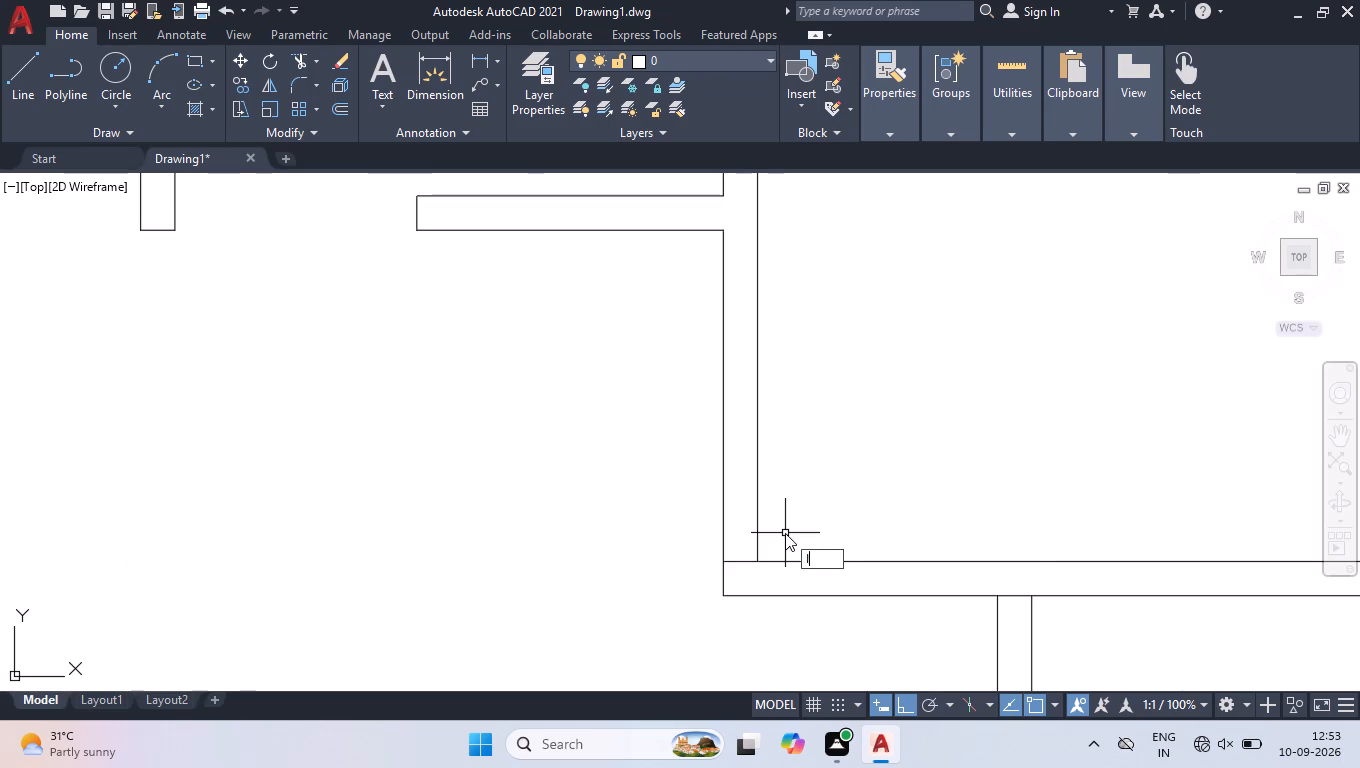
{"action": "key", "text": "Return"}
{"action": "left_click", "coordinate": [763, 563]}
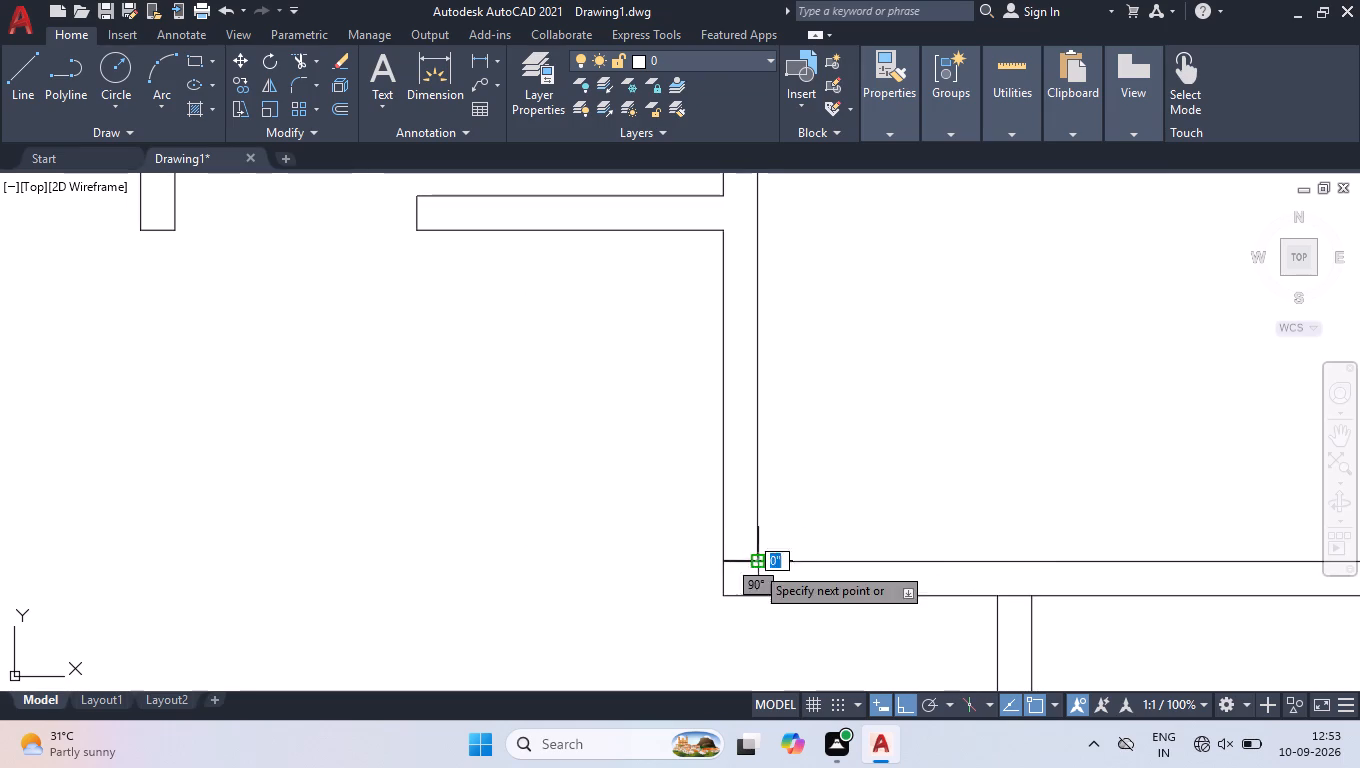
{"action": "left_click", "coordinate": [728, 563]}
{"action": "key", "text": "space"}
Move the short horizontal line across the upper right room's left wall up by 3'.
{"action": "left_click_drag", "start_coordinate": [698, 540], "coordinate": [708, 547]}
{"action": "left_click", "coordinate": [785, 590]}
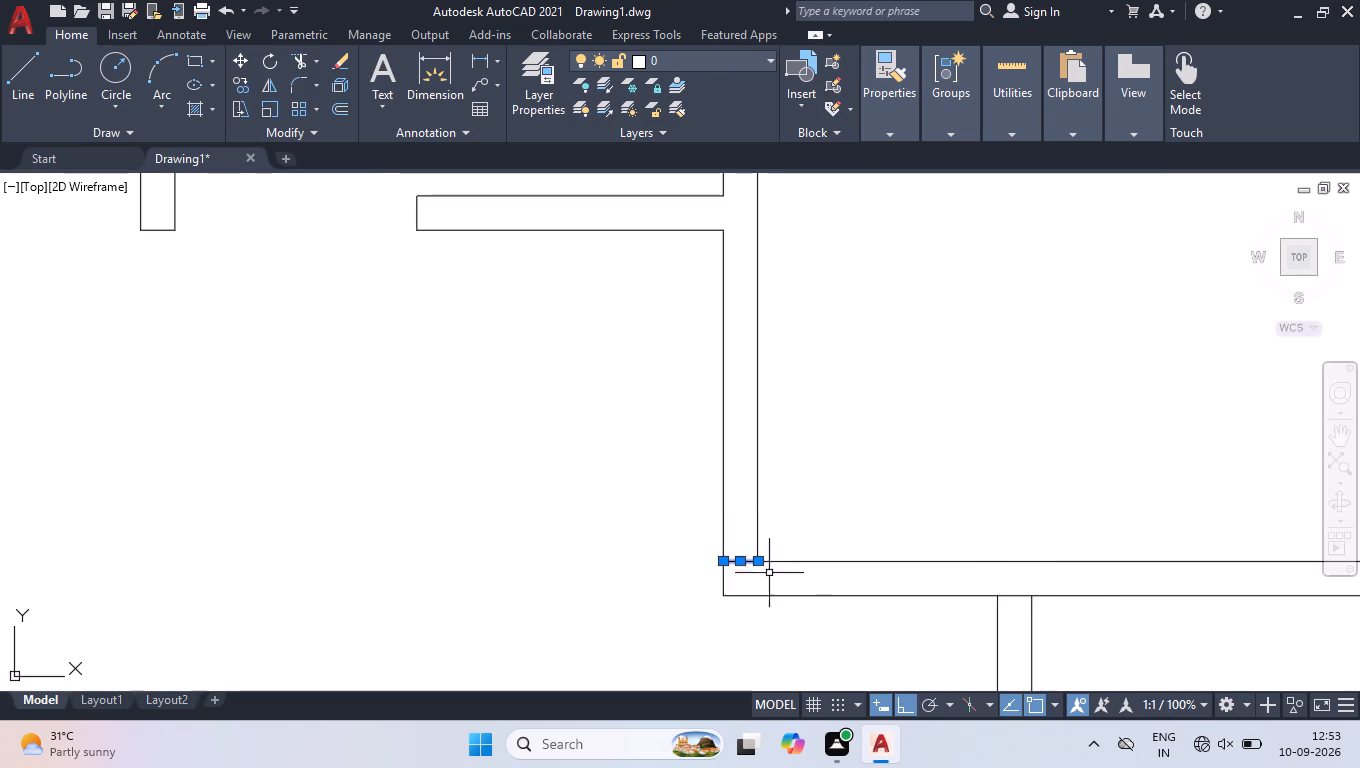
{"action": "scroll", "coordinate": [752, 548], "scroll_direction": "up", "scroll_amount": 2}
{"action": "left_click", "coordinate": [727, 587]}
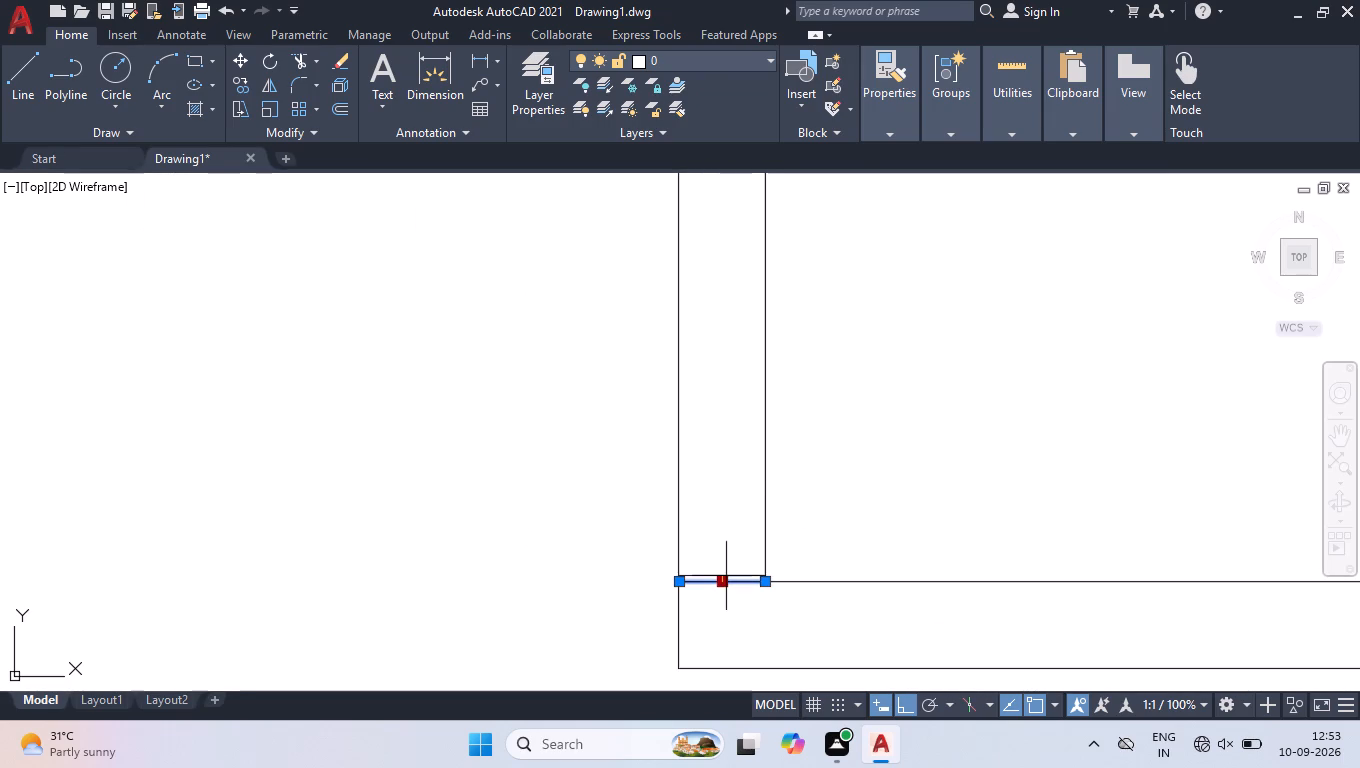
{"action": "type", "text": "3'"}
{"action": "key", "text": "Return"}
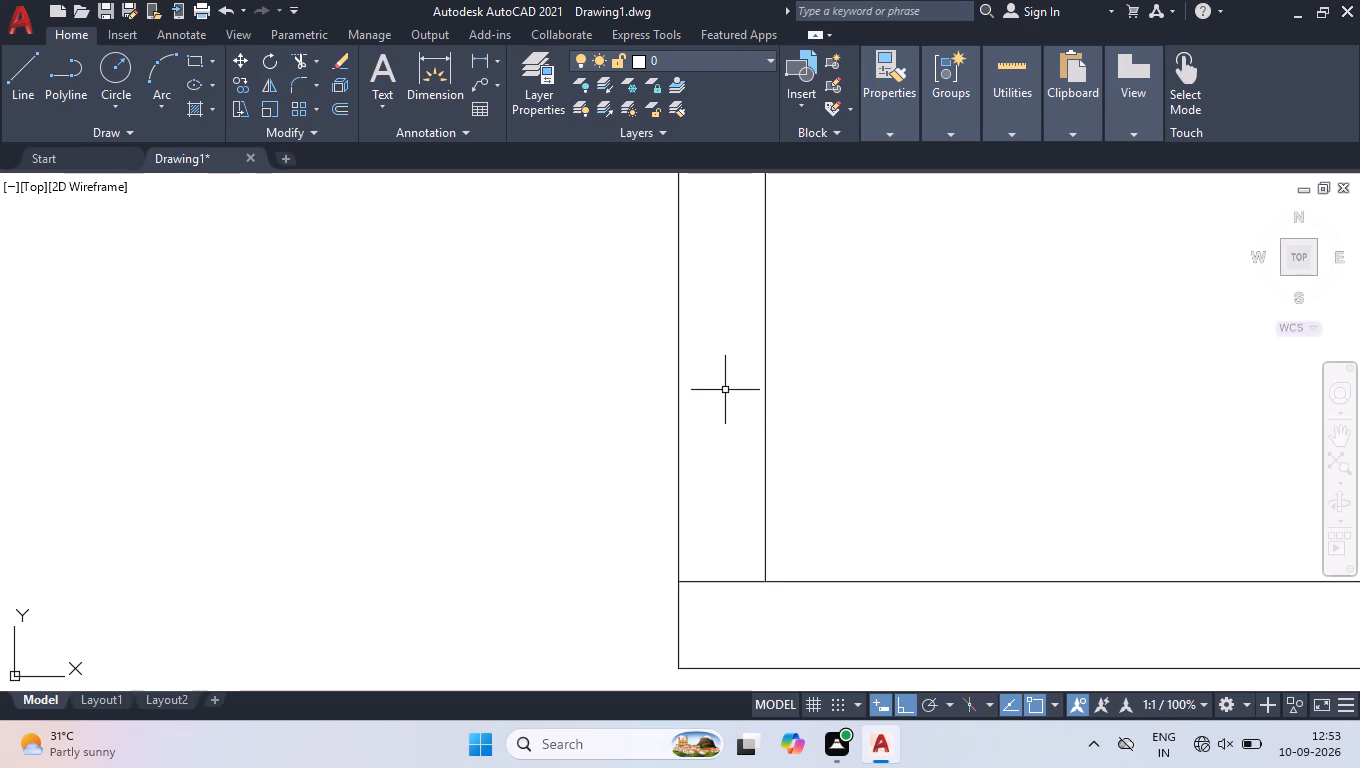
{"action": "scroll", "coordinate": [725, 390], "scroll_direction": "down", "scroll_amount": 4}
{"action": "key", "text": "space"}
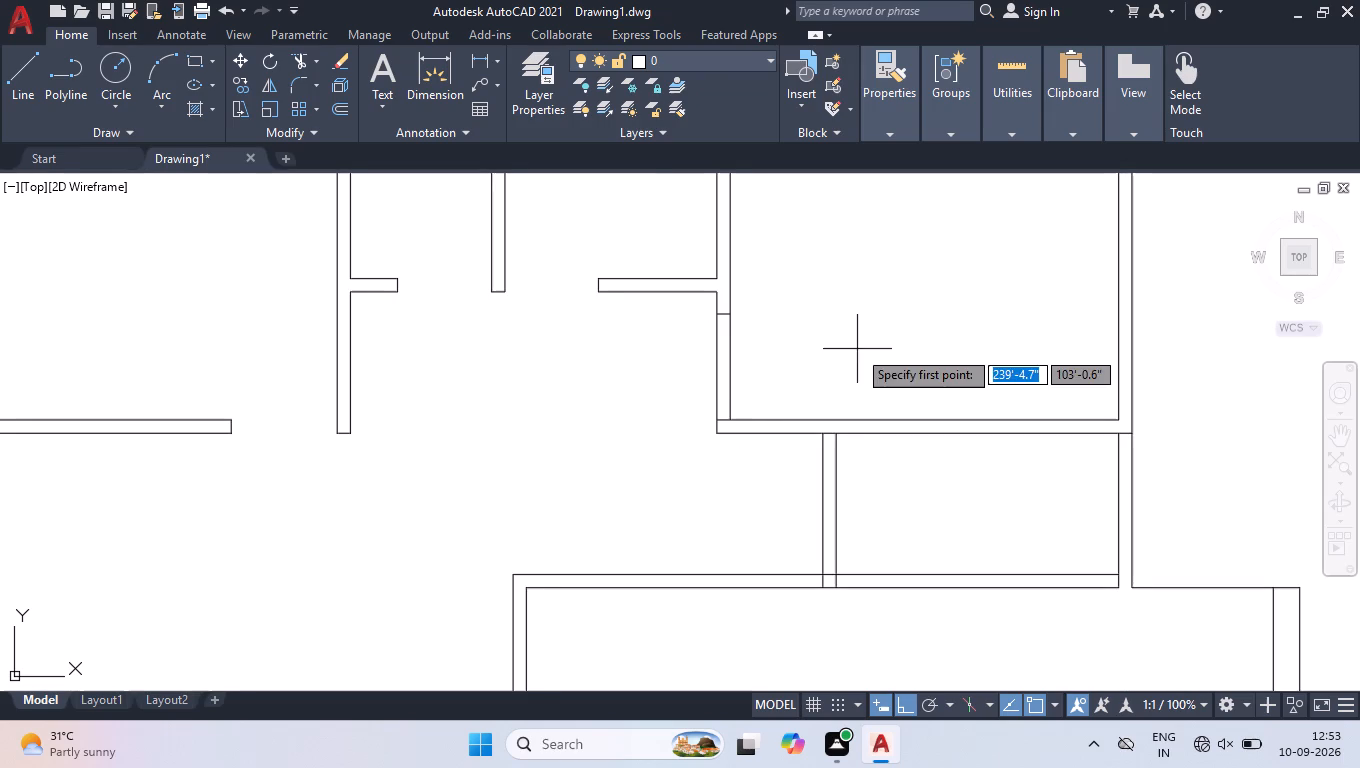
{"action": "key", "text": "space"}
{"action": "key", "text": "space"}
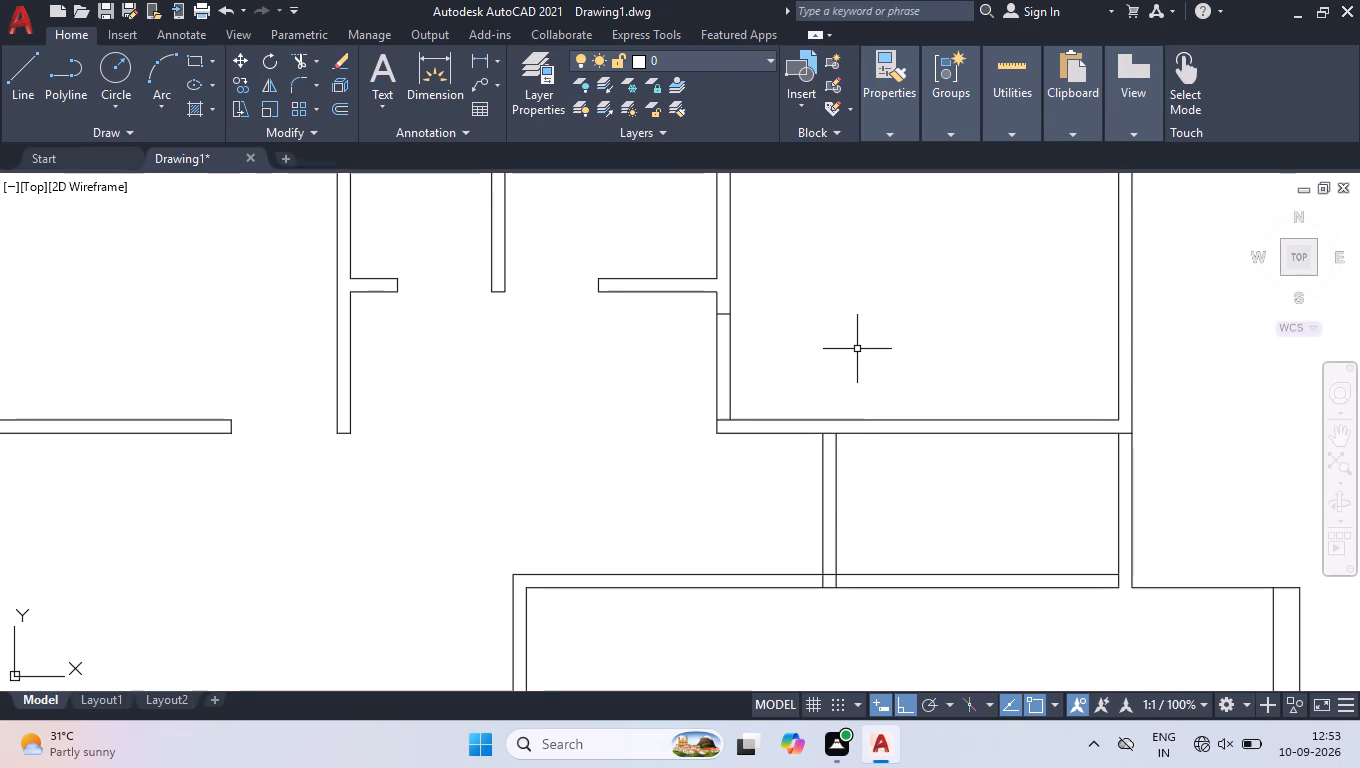
Trim both left wall lines below the moved jamb line to open a 3' doorway above the upper right room's bottom wall.
{"action": "type", "text": "tr"}
{"action": "key", "text": "Return"}
{"action": "left_click", "coordinate": [857, 349]}
{"action": "left_click", "coordinate": [642, 362]}
{"action": "key", "text": "space"}
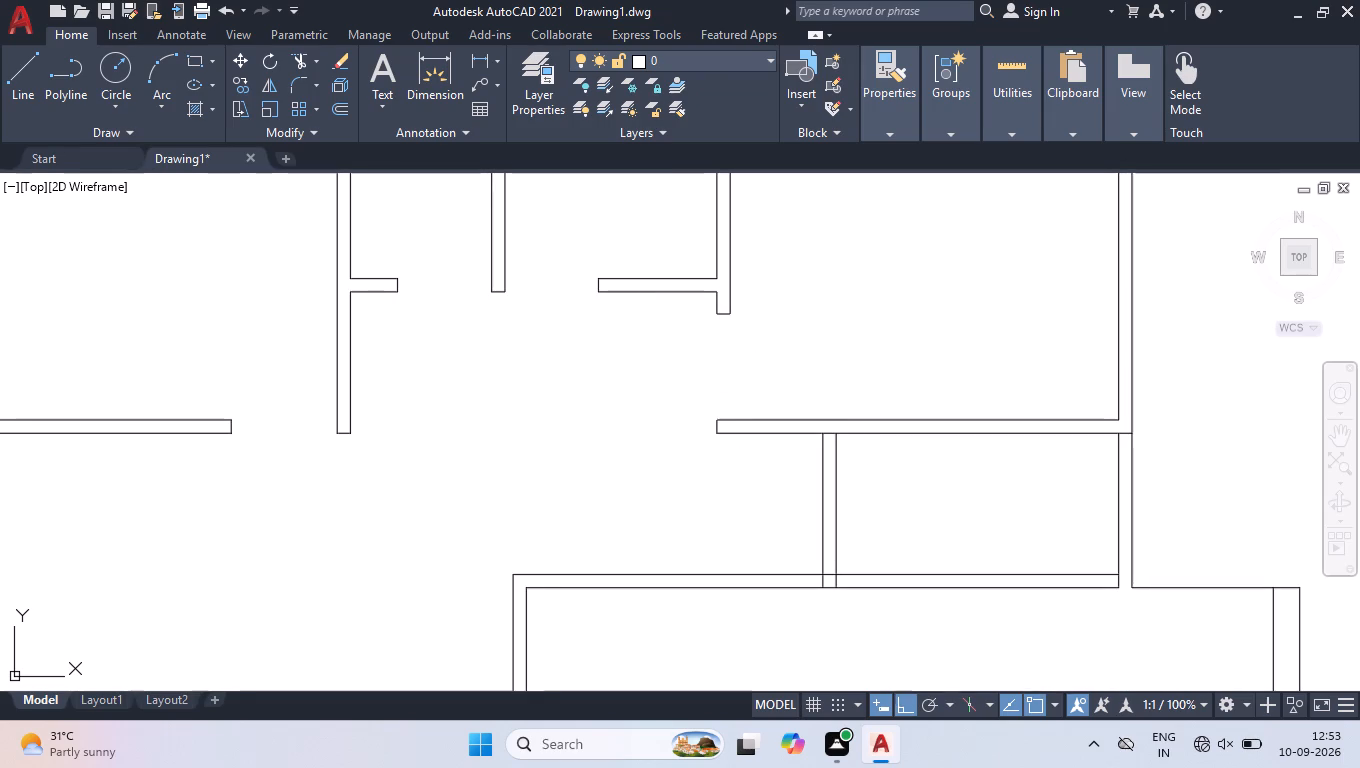
Stretch the upper end of the right line of the partition below the upper right room to the bottom wall's upper line.
{"action": "scroll", "coordinate": [999, 342], "scroll_direction": "down", "scroll_amount": 2}
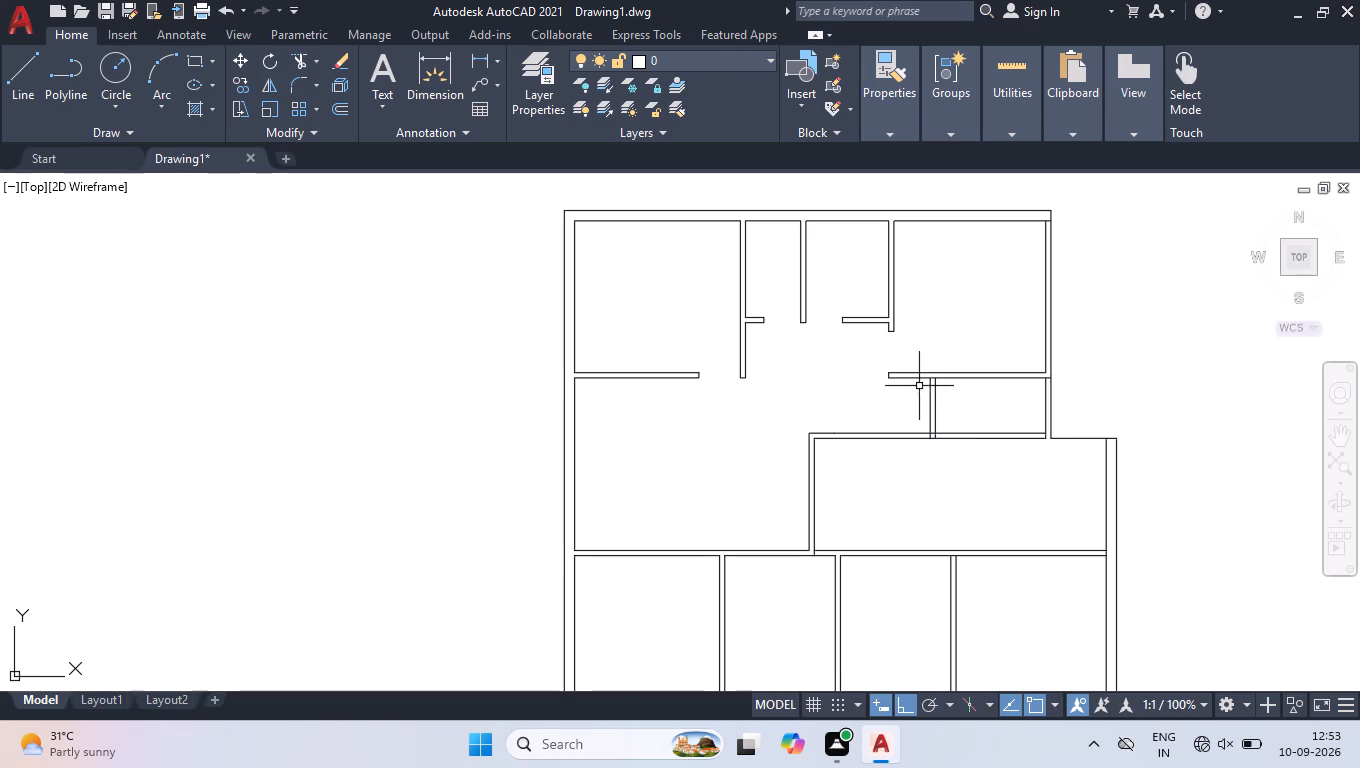
{"action": "scroll", "coordinate": [931, 378], "scroll_direction": "up", "scroll_amount": 3}
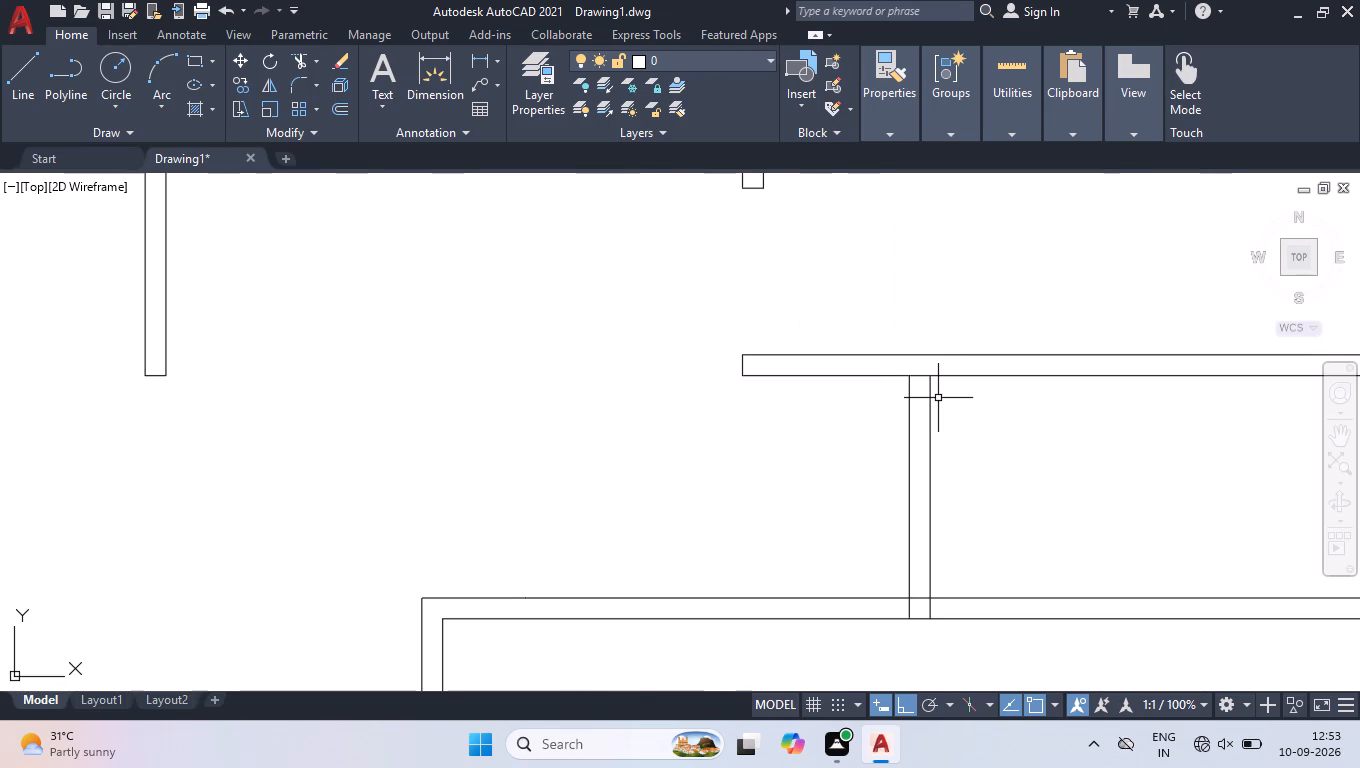
{"action": "left_click", "coordinate": [939, 398]}
{"action": "left_click", "coordinate": [916, 414]}
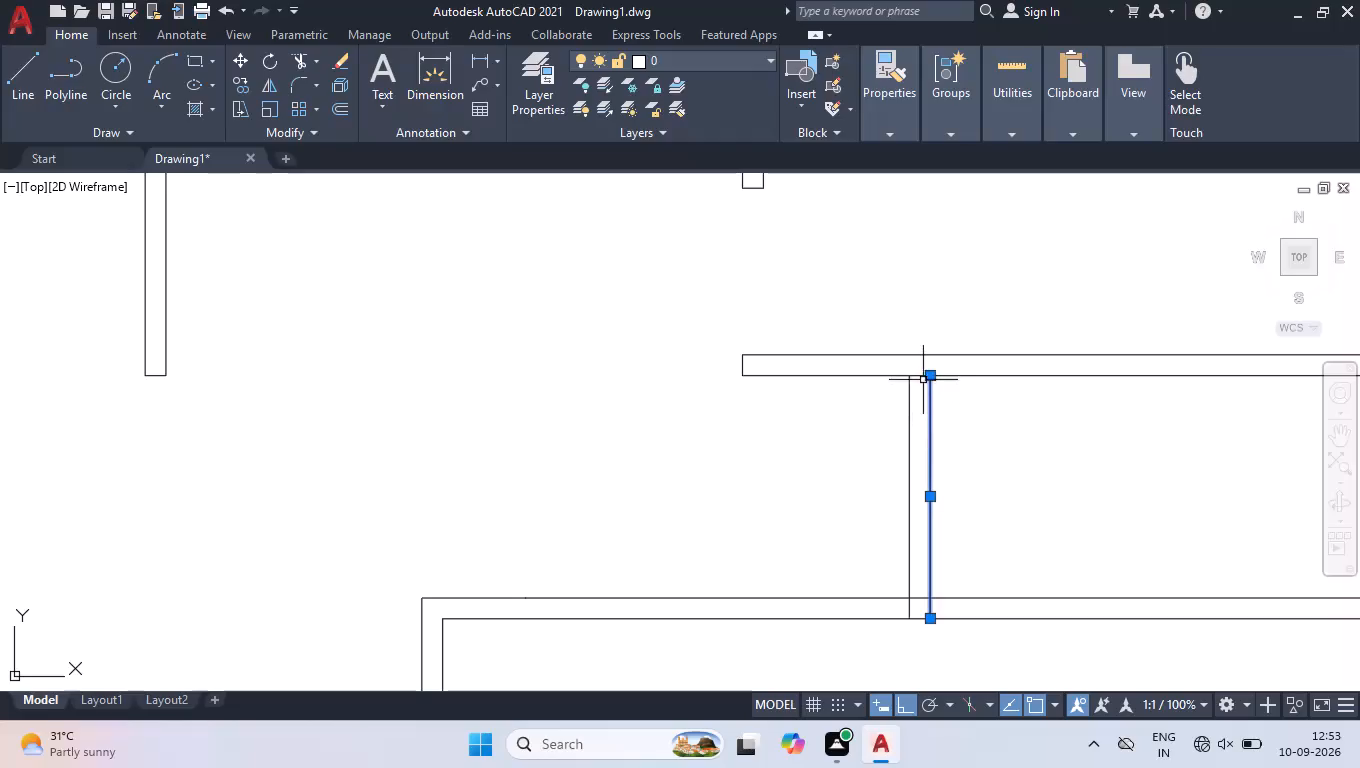
{"action": "left_click", "coordinate": [931, 376]}
{"action": "left_click", "coordinate": [928, 355]}
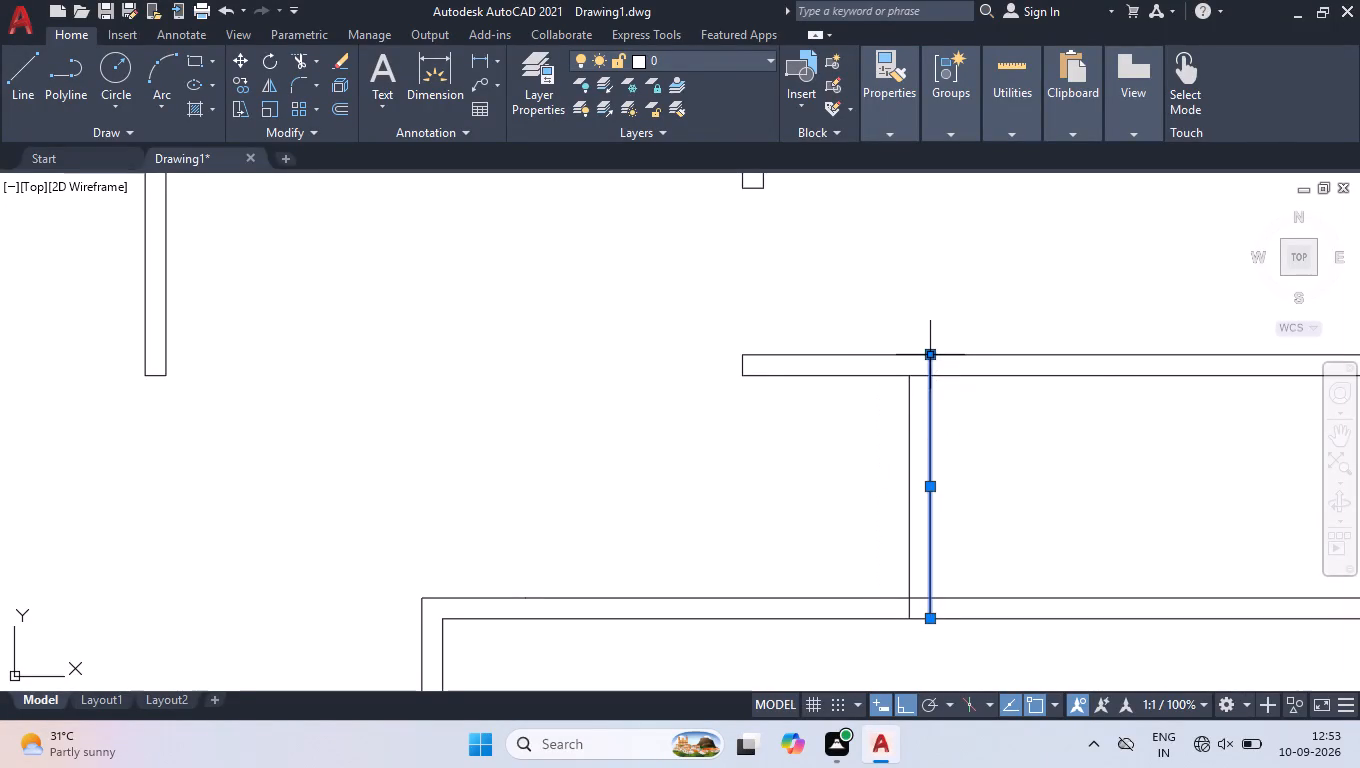
Draw a short vertical line across the upper right room's bottom wall, aligned with the partition's right face.
{"action": "scroll", "coordinate": [876, 392], "scroll_direction": "down", "scroll_amount": 2}
{"action": "scroll", "coordinate": [948, 377], "scroll_direction": "up", "scroll_amount": 2}
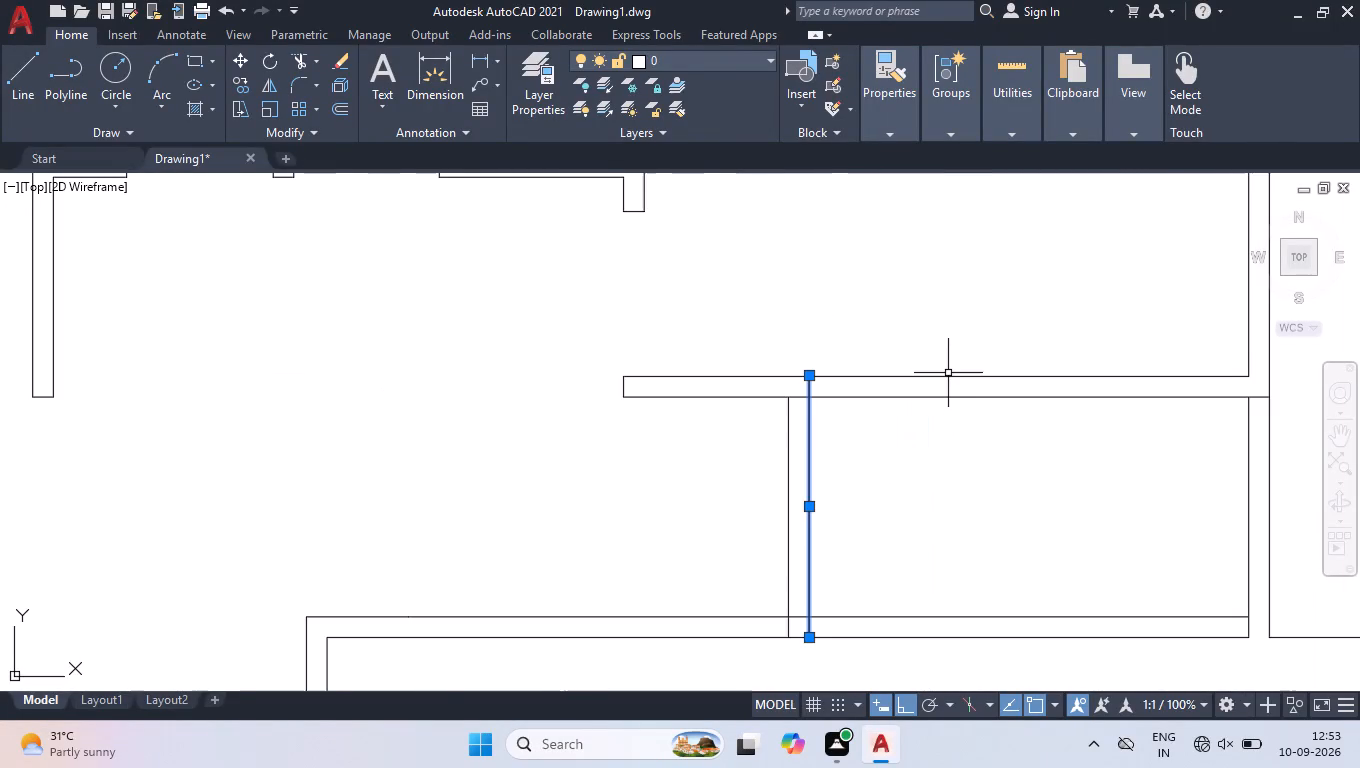
{"action": "key", "text": "l"}
{"action": "key", "text": "Return"}
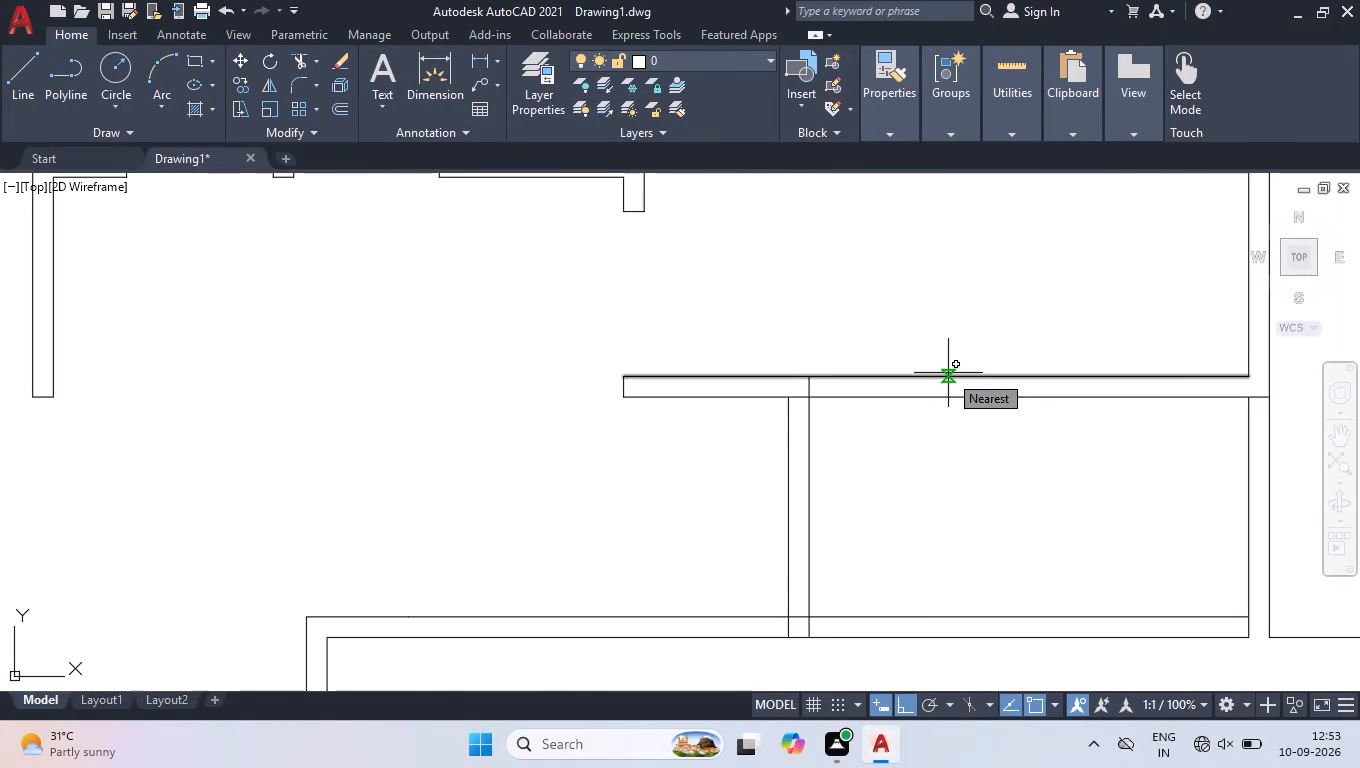
{"action": "left_click", "coordinate": [815, 380]}
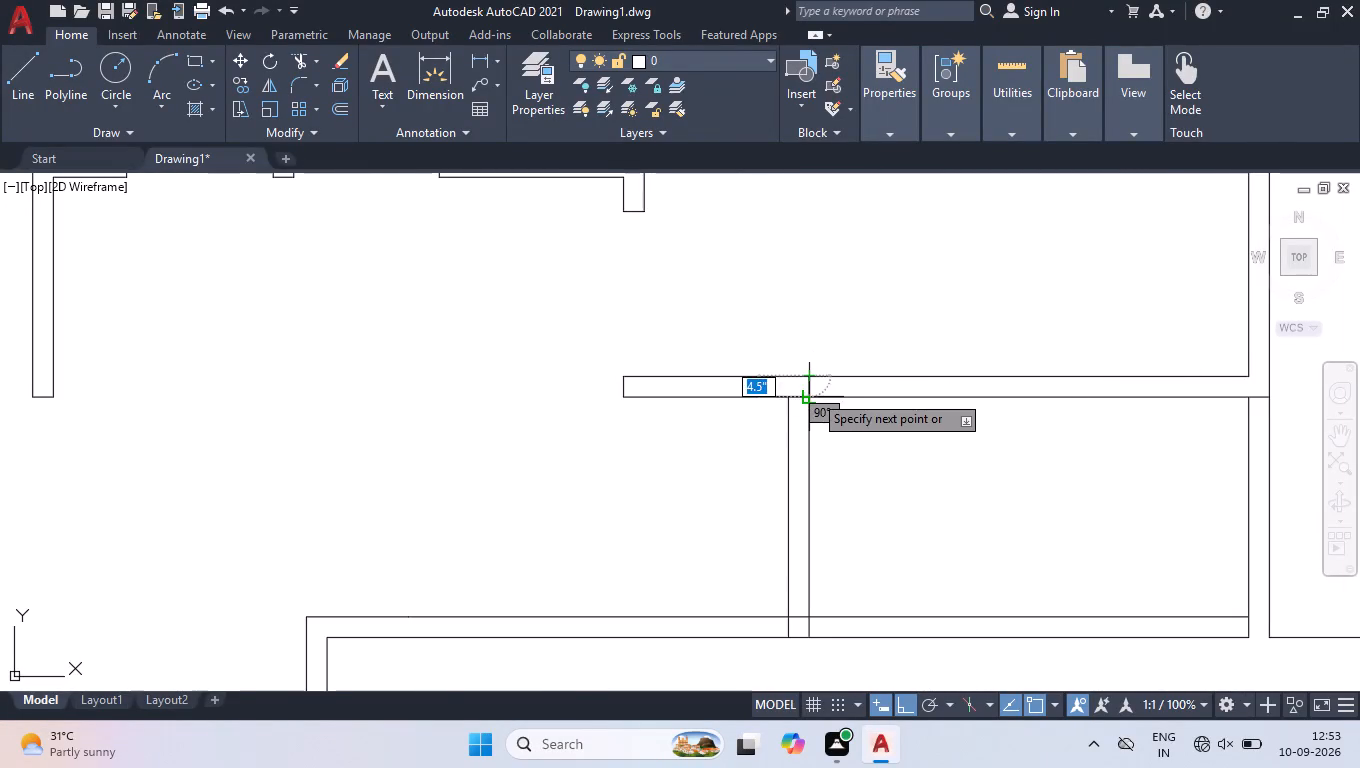
{"action": "left_click", "coordinate": [813, 393]}
{"action": "key", "text": "Return"}
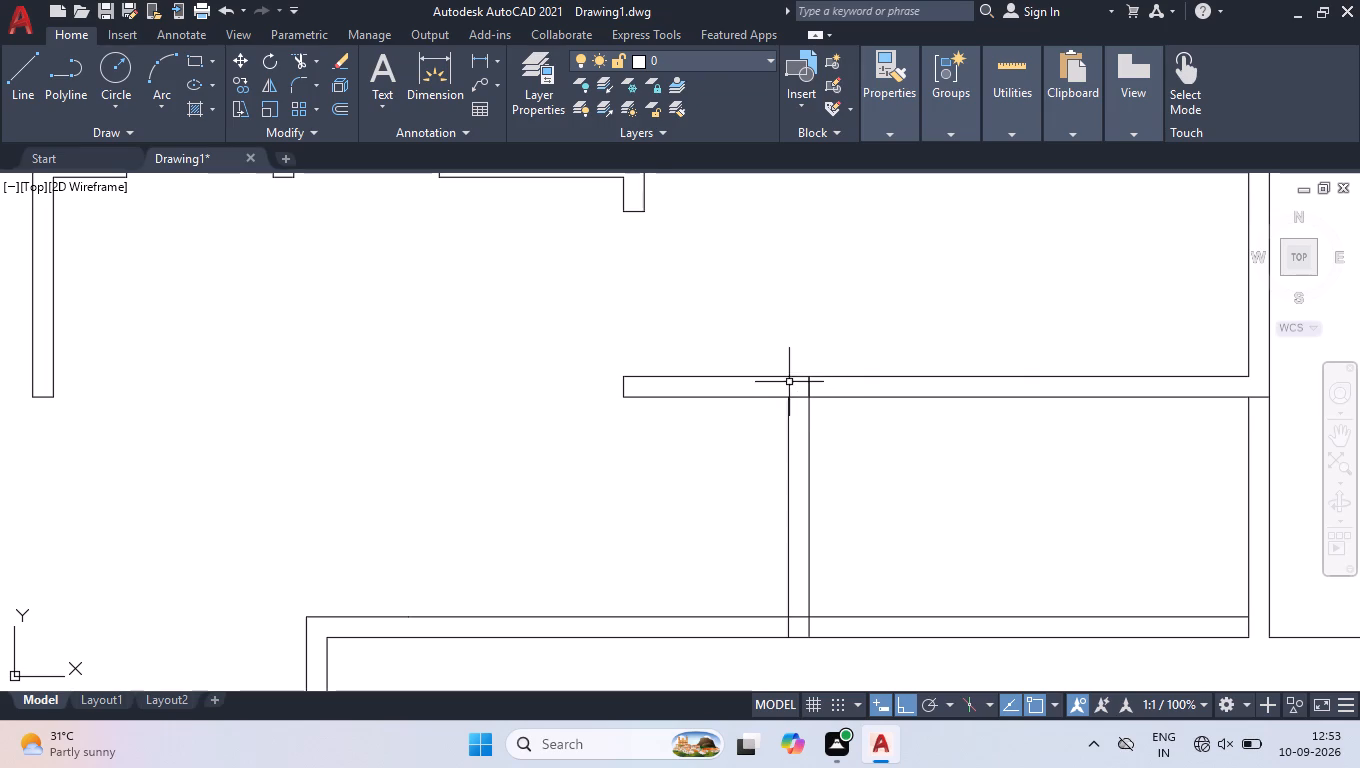
Move the short vertical line 2'8" to the right along the upper right room's bottom wall.
{"action": "left_click", "coordinate": [784, 360]}
{"action": "left_click", "coordinate": [857, 435]}
{"action": "scroll", "coordinate": [897, 400], "scroll_direction": "up", "scroll_amount": 3}
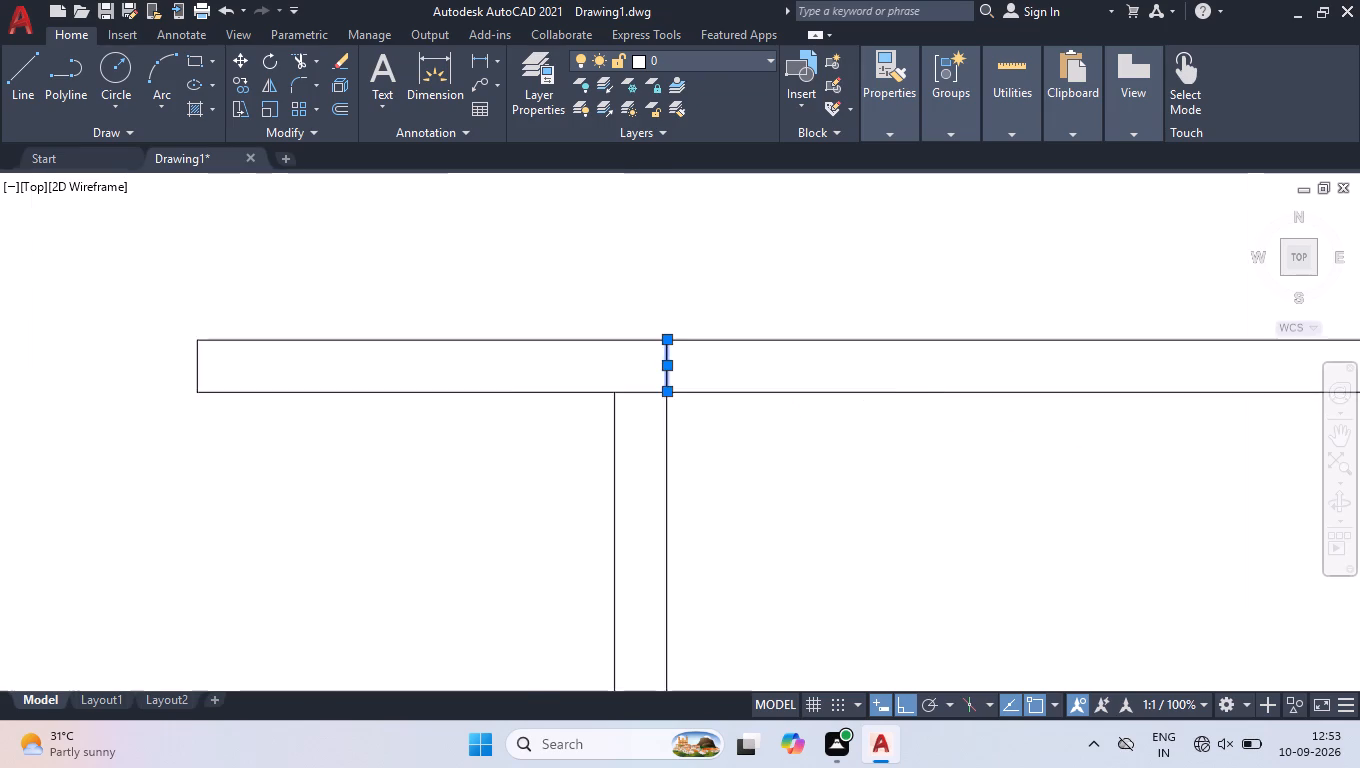
{"action": "left_click", "coordinate": [527, 349]}
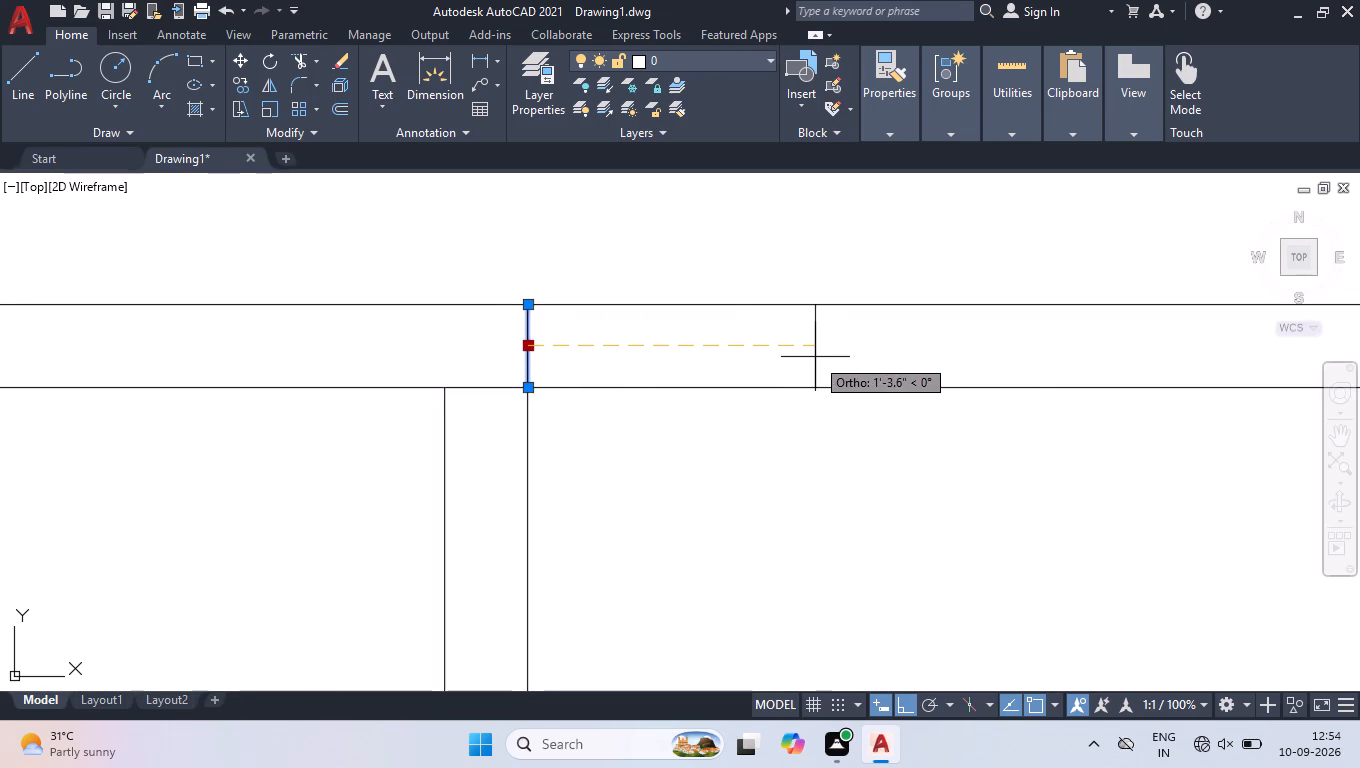
{"action": "type", "text": "2'8"}
{"action": "key", "text": "Return"}
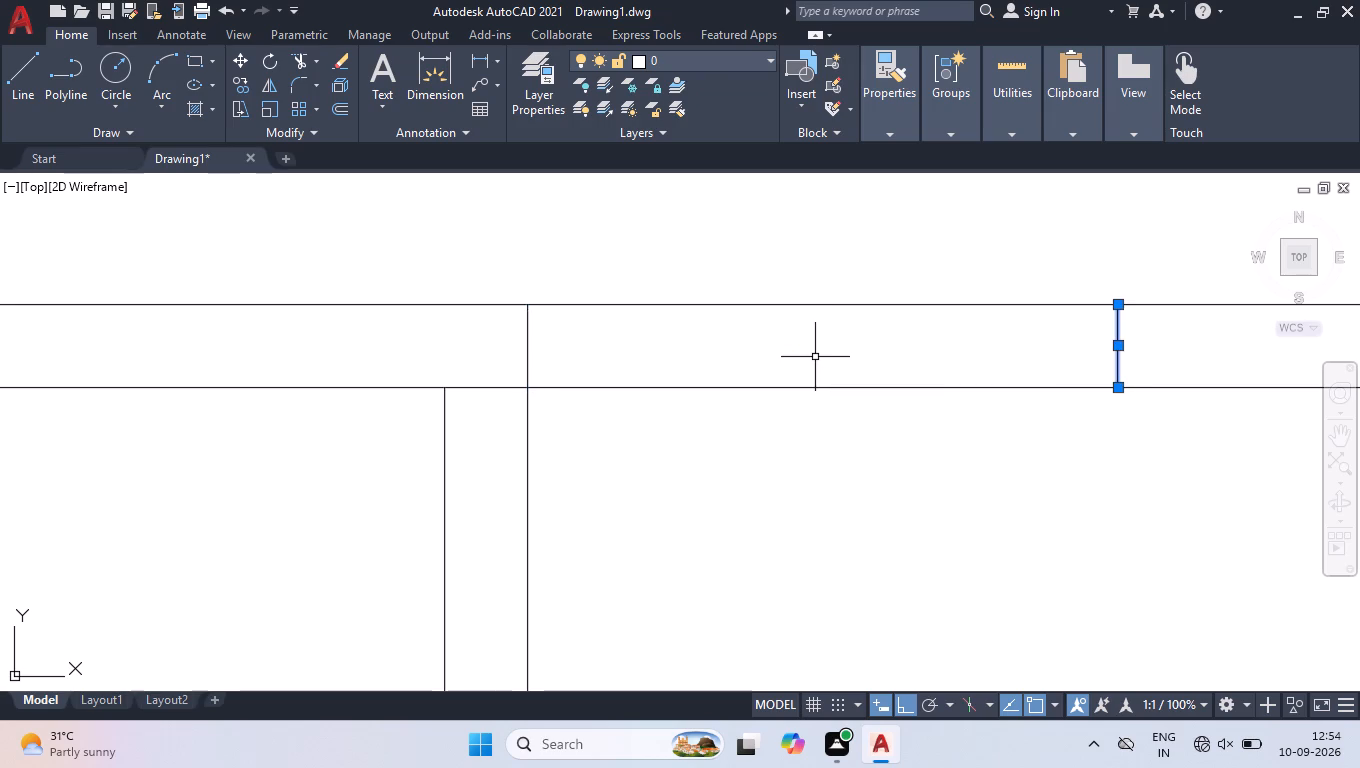
{"action": "key", "text": "Return"}
{"action": "key", "text": "Return"}
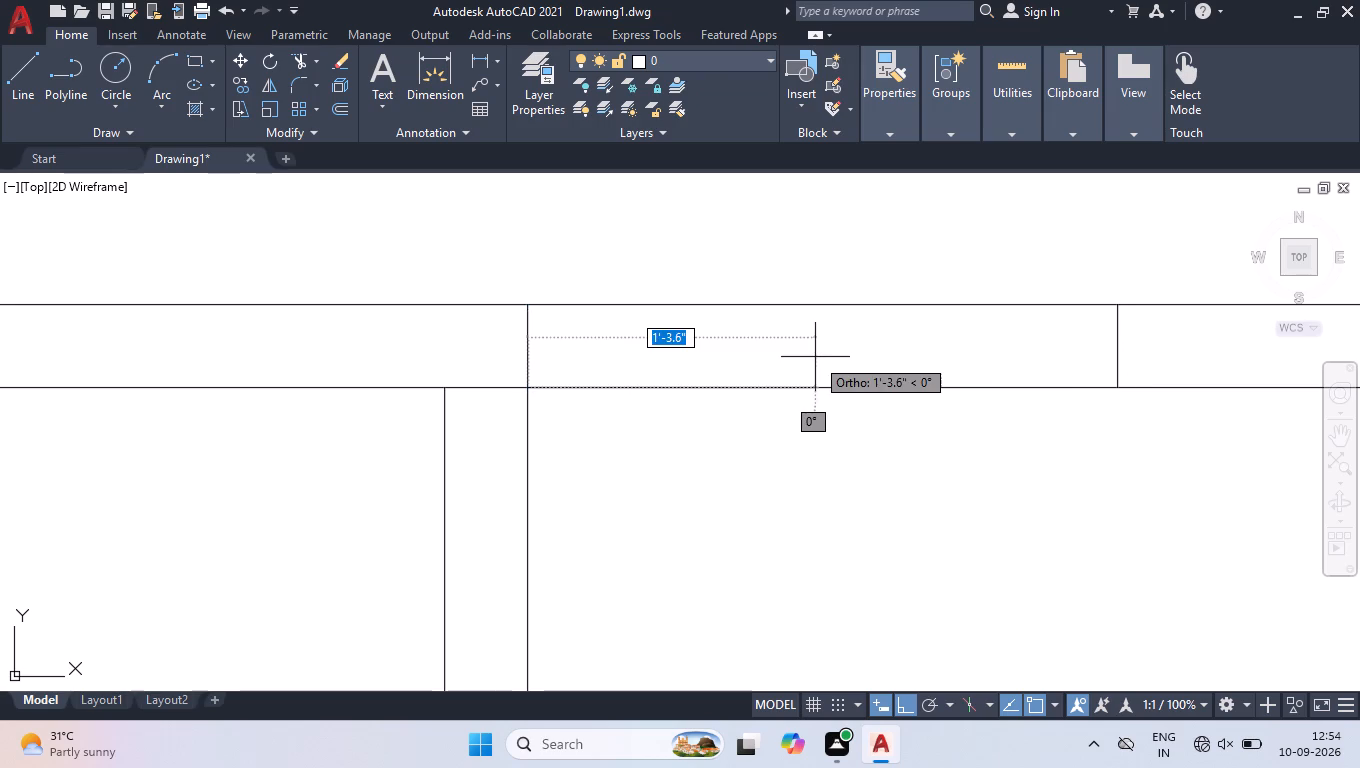
{"action": "key", "text": "Return"}
Trim both bottom wall lines between the partition's right face and the moved jamb line to open a 2'8" doorway.
{"action": "type", "text": "tr\\"}
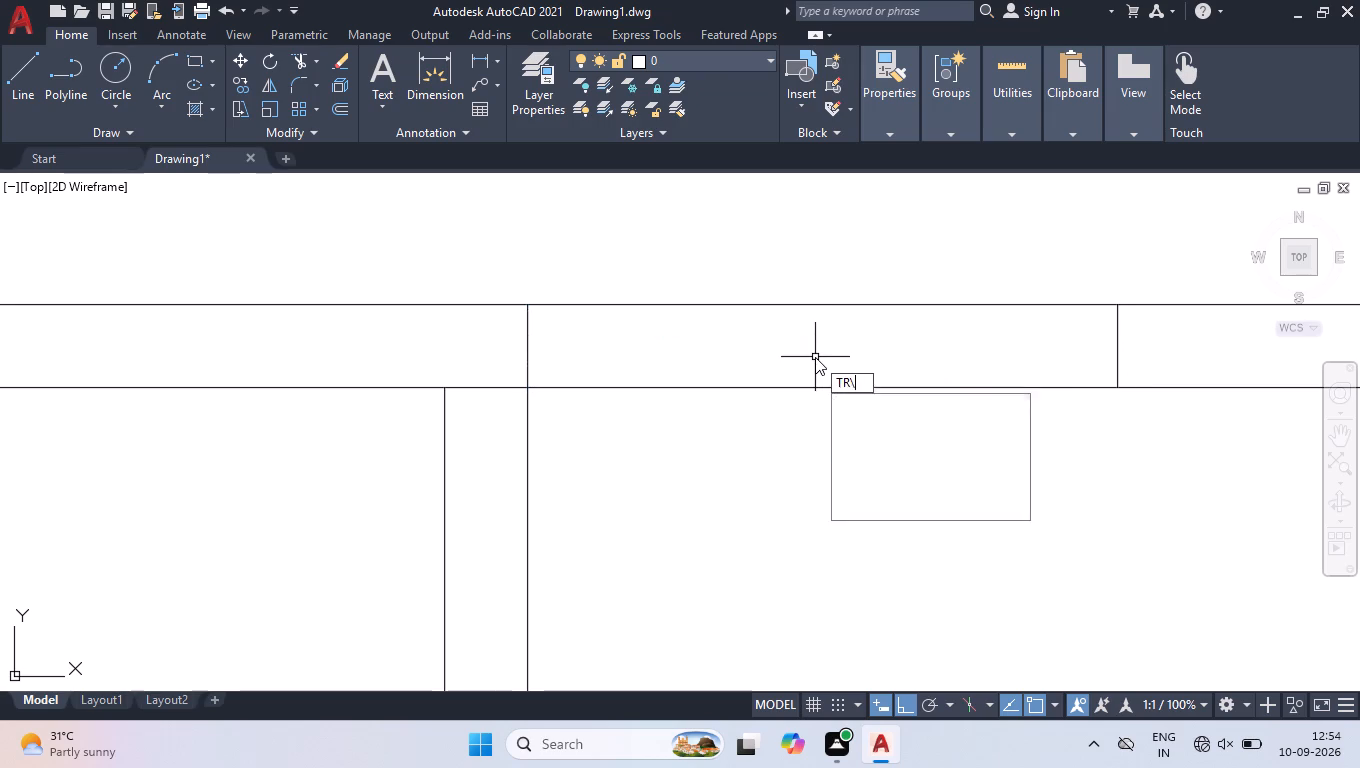
{"action": "key", "text": "BackSpace"}
{"action": "key", "text": "Return"}
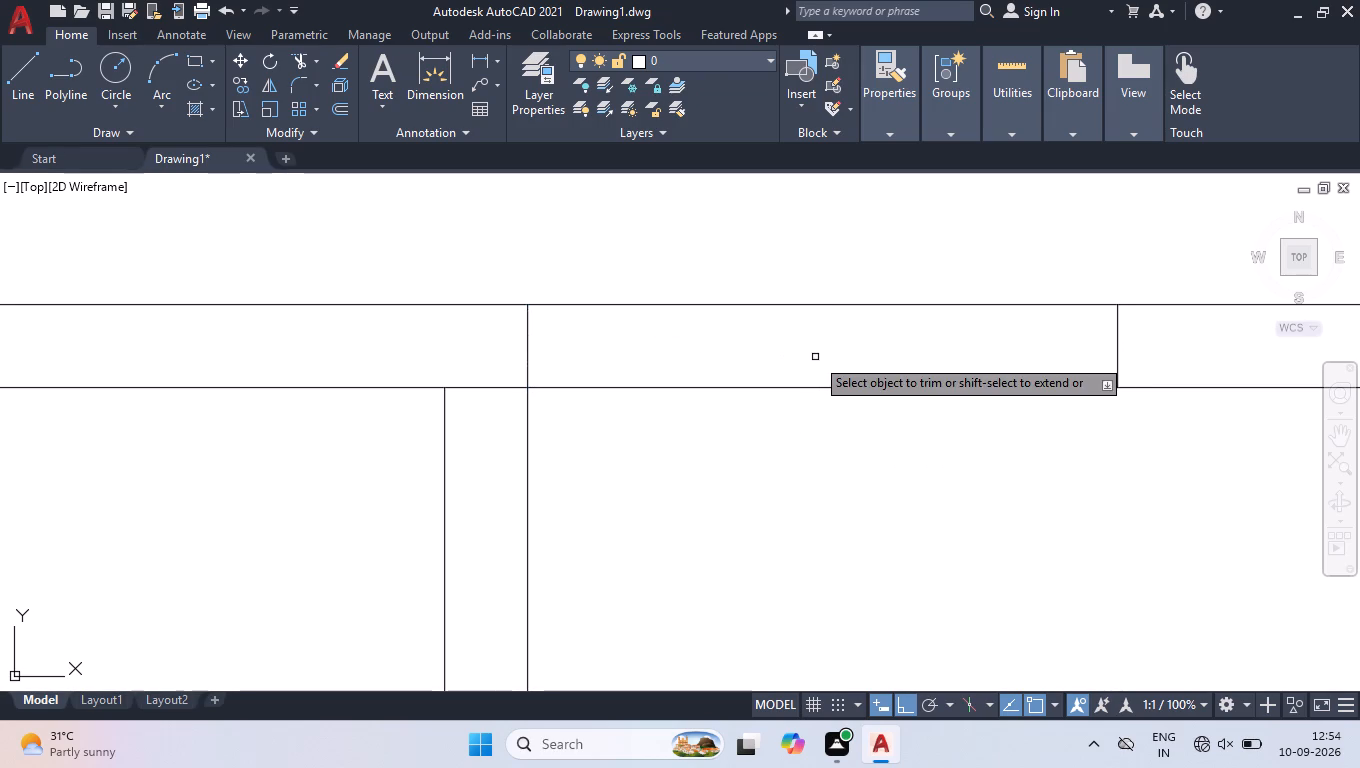
{"action": "left_click", "coordinate": [823, 423]}
{"action": "left_click", "coordinate": [1021, 254]}
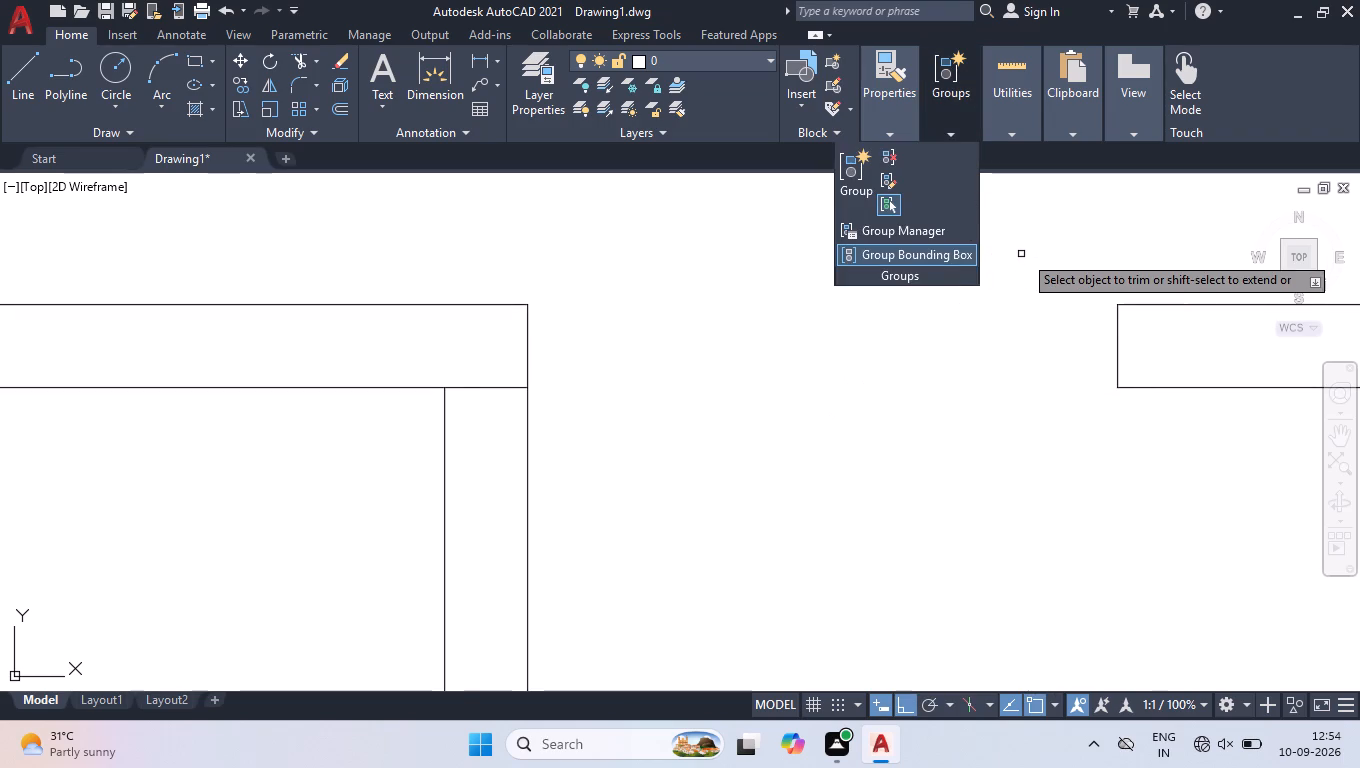
{"action": "key", "text": "Return"}
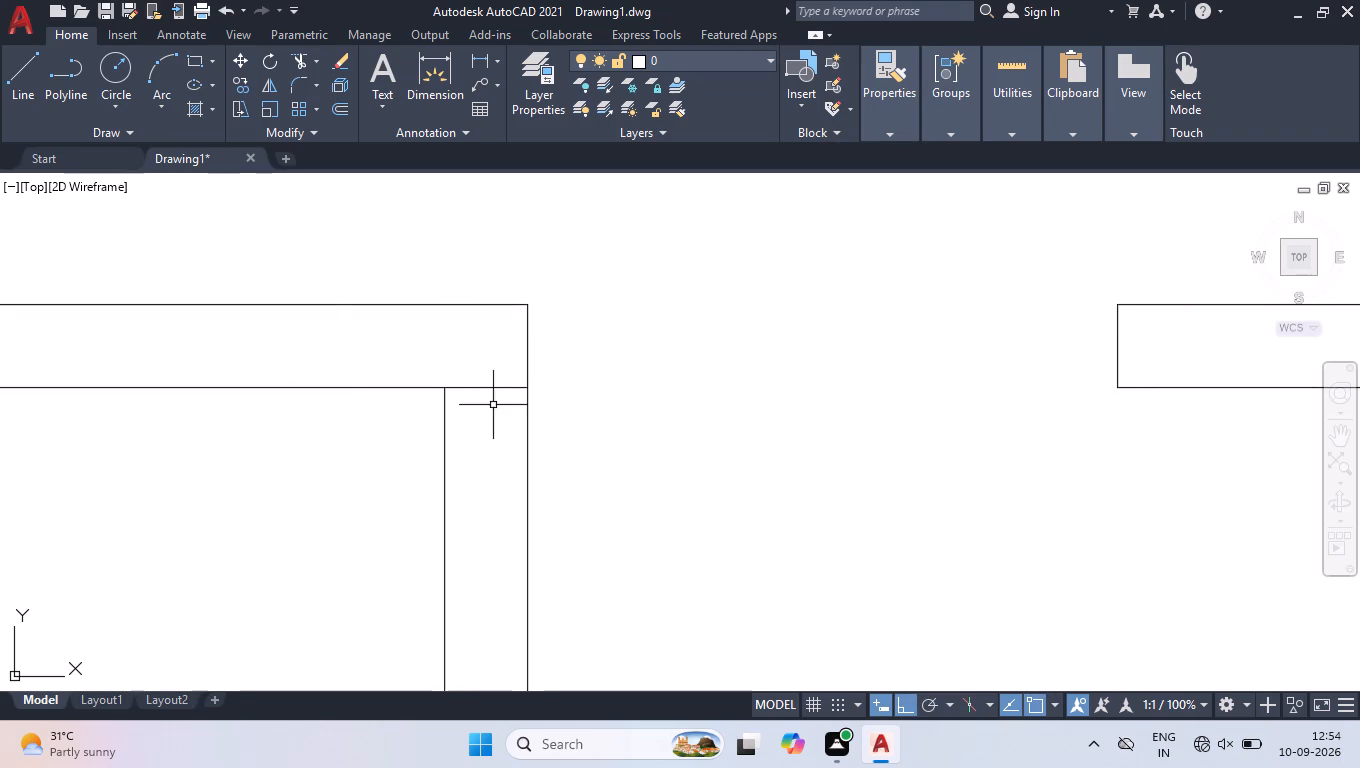
Trim the bottom wall's lower line between the partition's two faces to clean their upper corner junction.
{"action": "key", "text": "space"}
{"action": "left_click", "coordinate": [492, 398]}
{"action": "left_click", "coordinate": [473, 357]}
{"action": "key", "text": "space"}
Trim the partition's lower ends inside the horizontal wall beneath it and that wall's upper line between the partition faces.
{"action": "scroll", "coordinate": [702, 369], "scroll_direction": "down", "scroll_amount": 2}
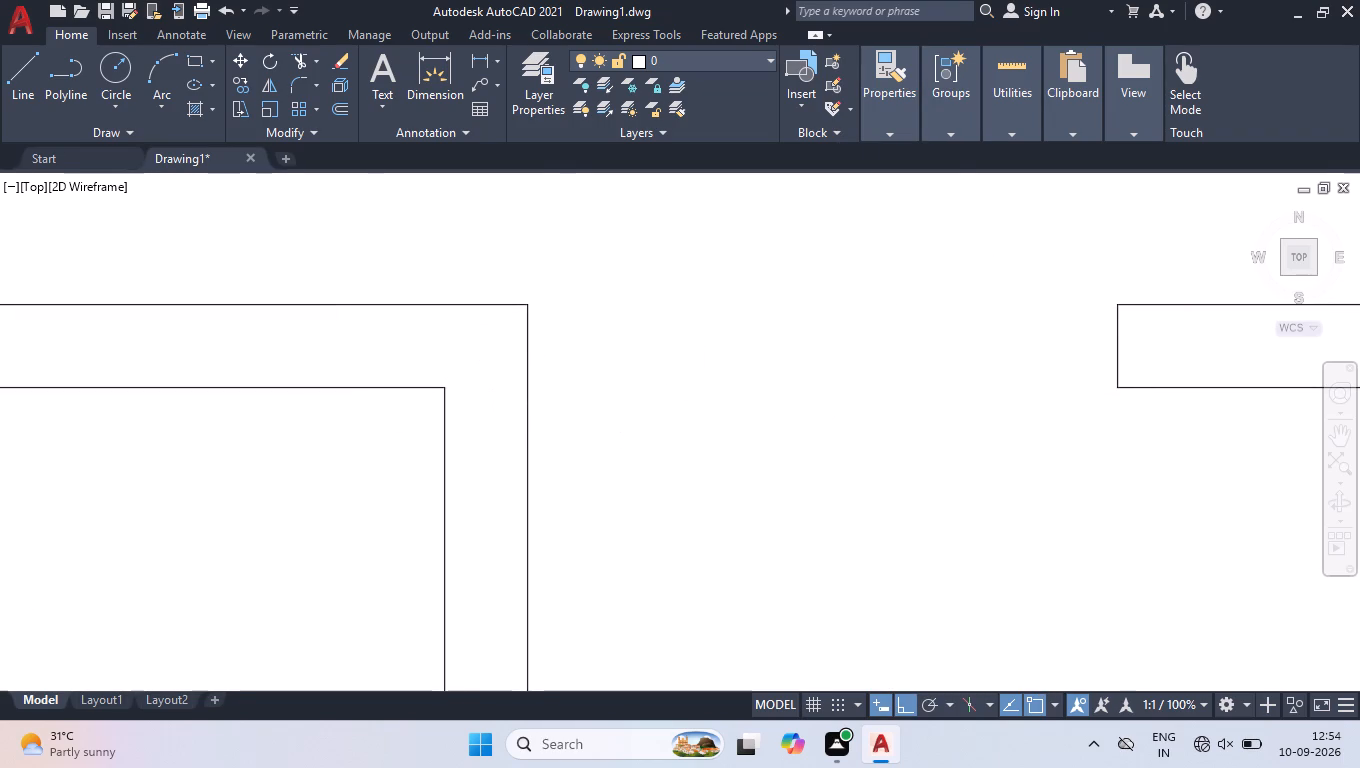
{"action": "scroll", "coordinate": [702, 369], "scroll_direction": "down", "scroll_amount": 2}
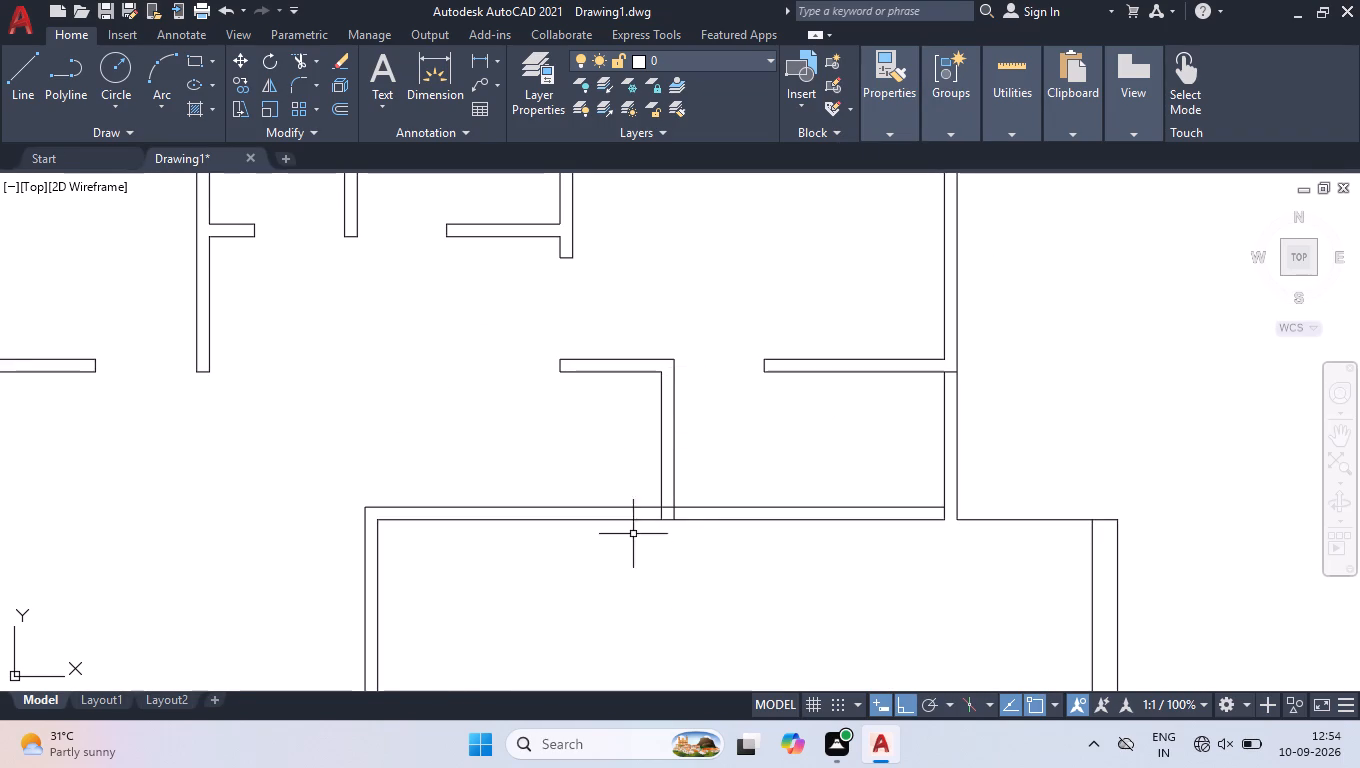
{"action": "scroll", "coordinate": [651, 521], "scroll_direction": "up", "scroll_amount": 5}
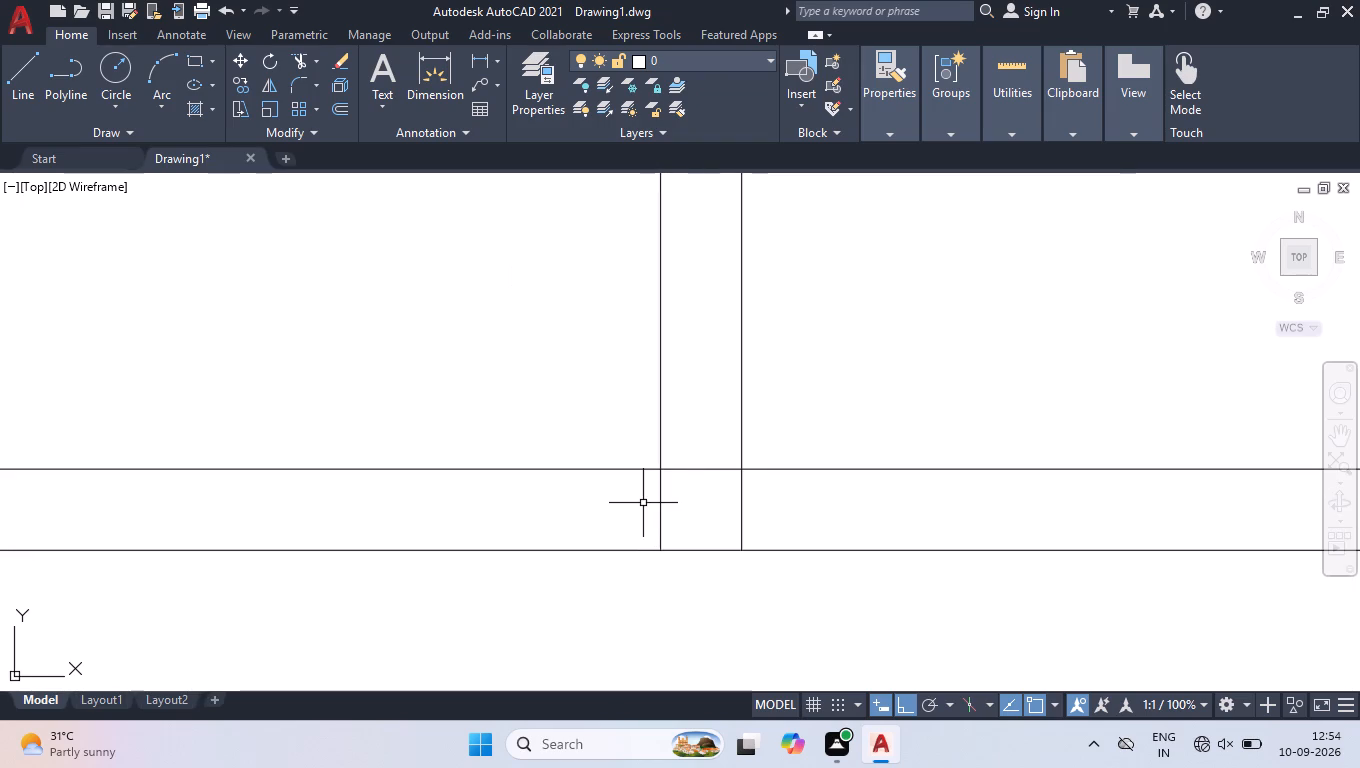
{"action": "key", "text": "space"}
{"action": "left_click", "coordinate": [643, 503]}
{"action": "left_click", "coordinate": [783, 520]}
{"action": "left_click", "coordinate": [729, 508]}
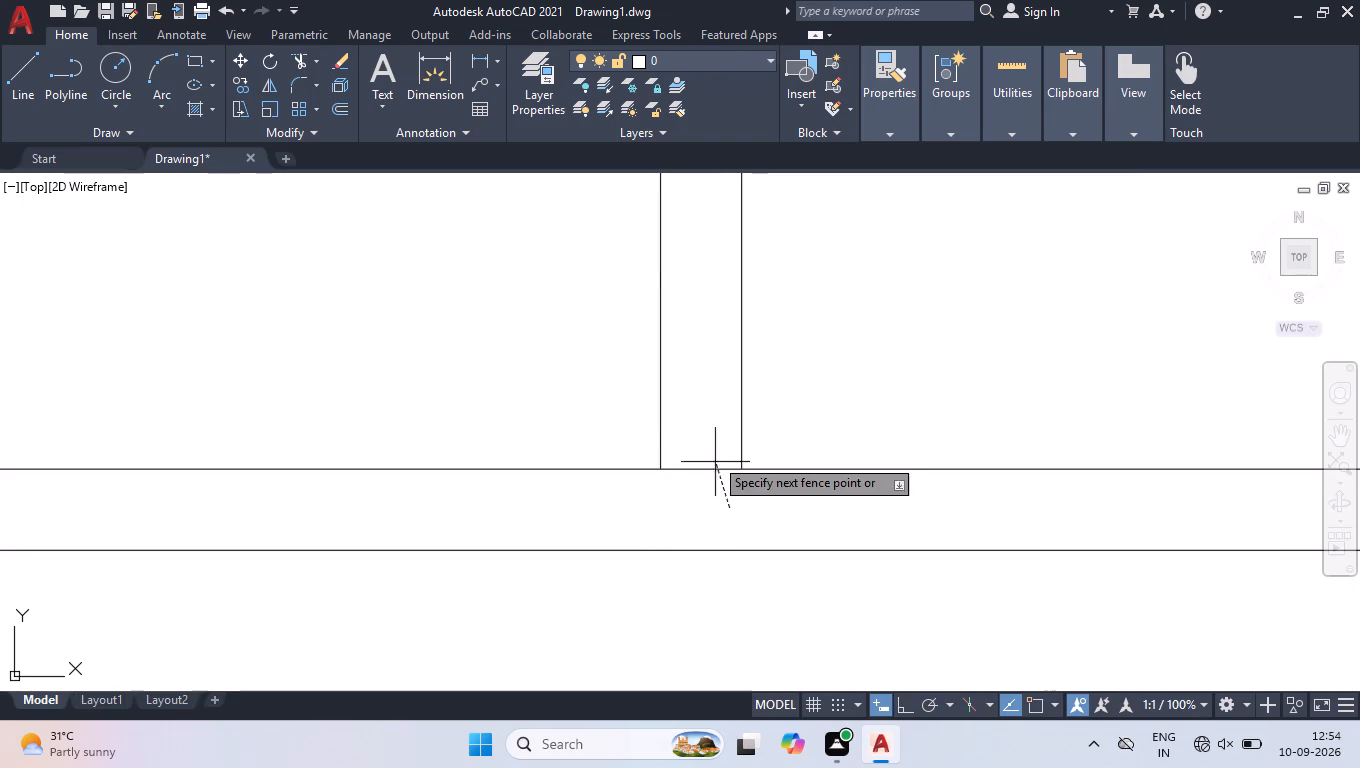
{"action": "left_click", "coordinate": [704, 432]}
{"action": "key", "text": "space"}
Delete the upper line segment of the horizontal wall directly left of the partition's lower end.
{"action": "scroll", "coordinate": [715, 483], "scroll_direction": "down", "scroll_amount": 3}
{"action": "scroll", "coordinate": [874, 396], "scroll_direction": "down", "scroll_amount": 2}
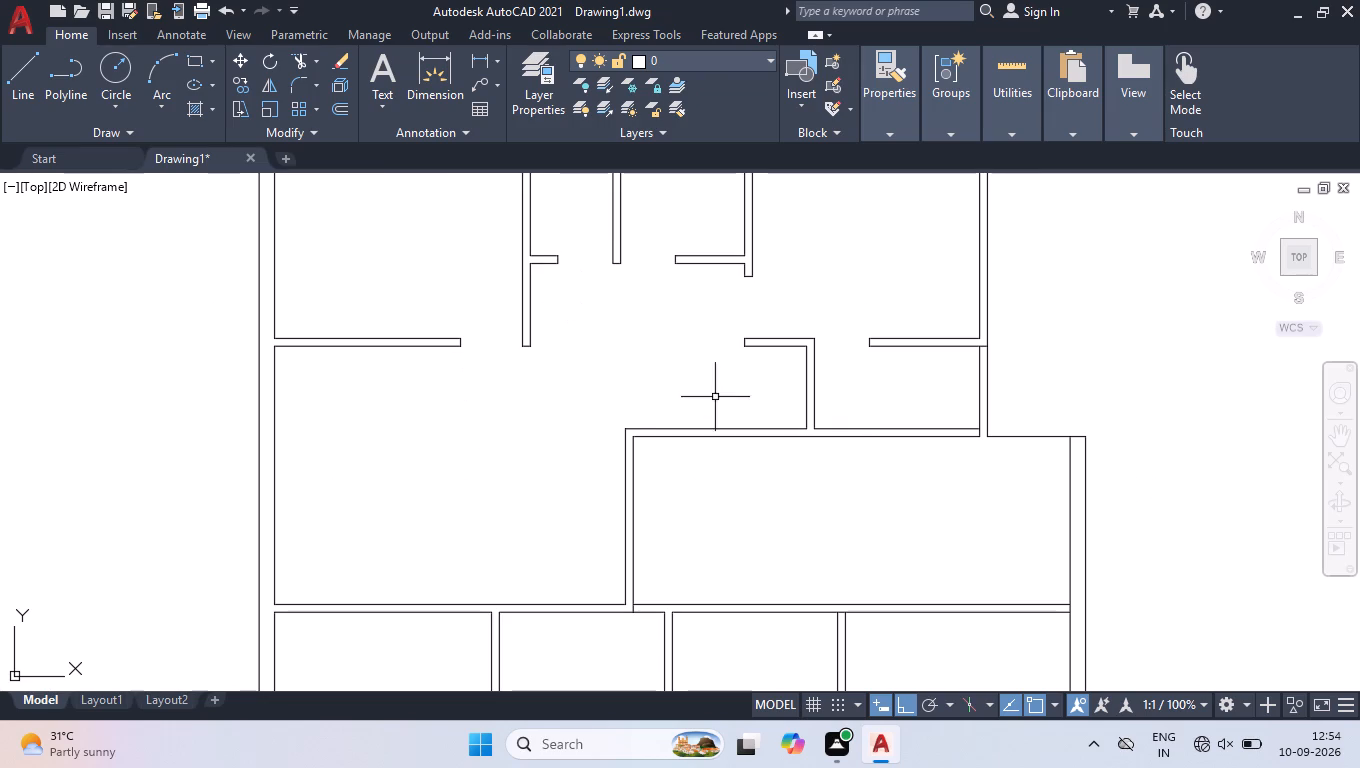
{"action": "left_click", "coordinate": [773, 426]}
{"action": "key", "text": "Delete"}
Stretch the remaining short upper line of that horizontal wall right to the partition's left face and clear the selection.
{"action": "scroll", "coordinate": [756, 425], "scroll_direction": "up", "scroll_amount": 3}
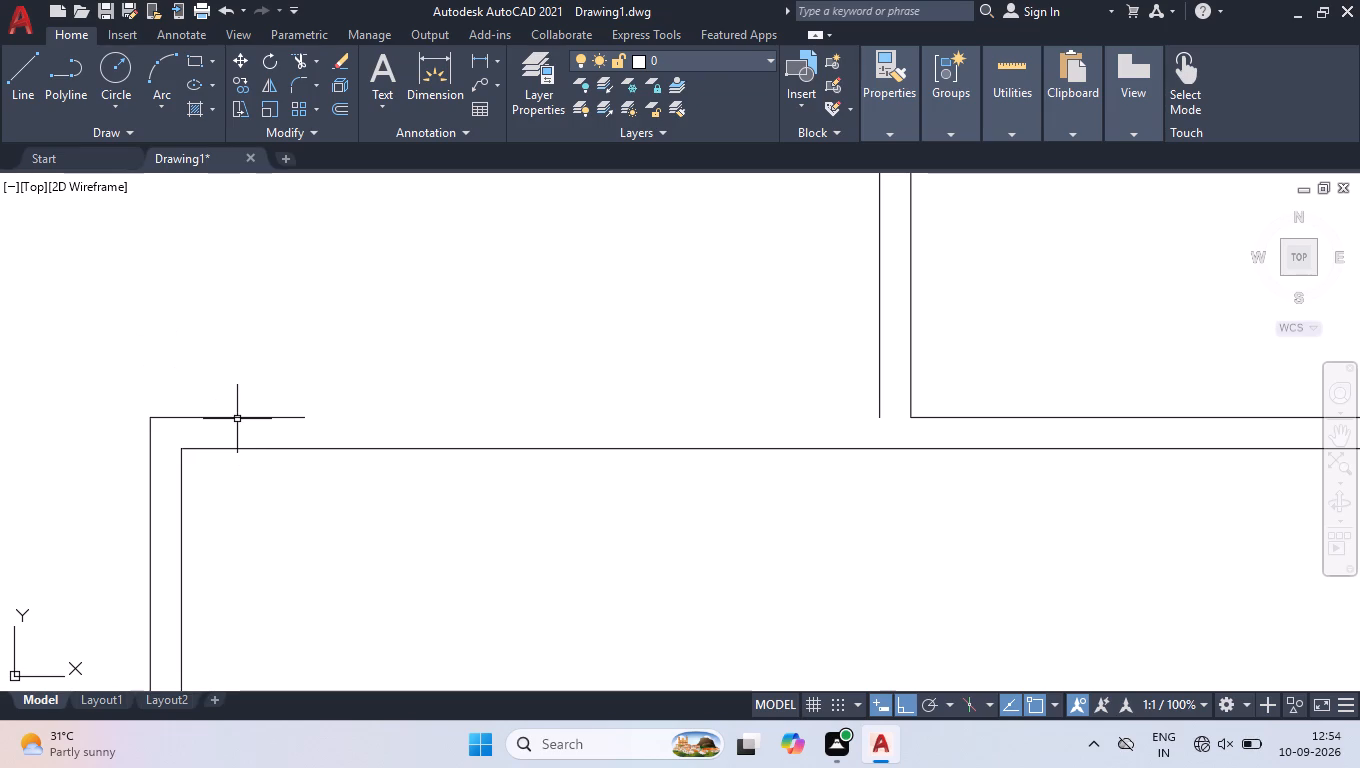
{"action": "left_click", "coordinate": [237, 419]}
{"action": "left_click", "coordinate": [304, 420]}
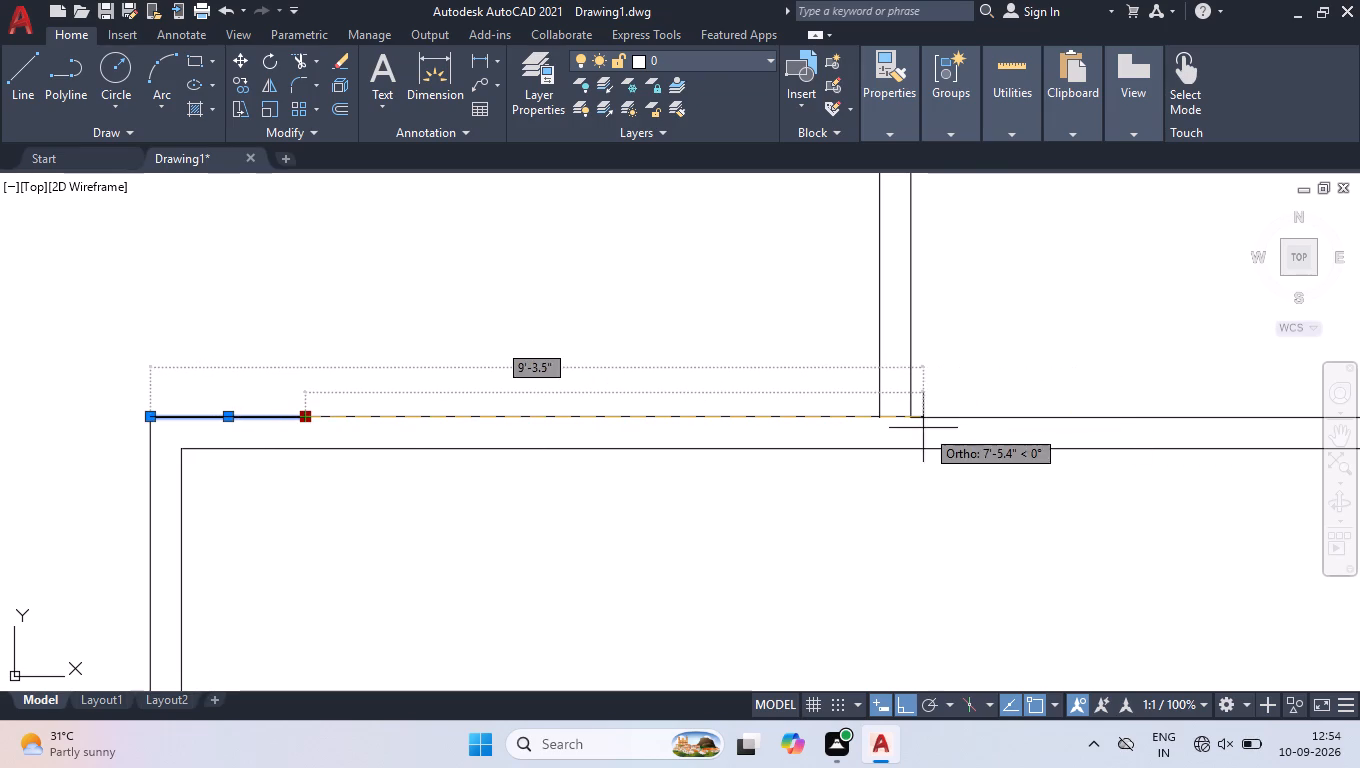
{"action": "left_click", "coordinate": [880, 419]}
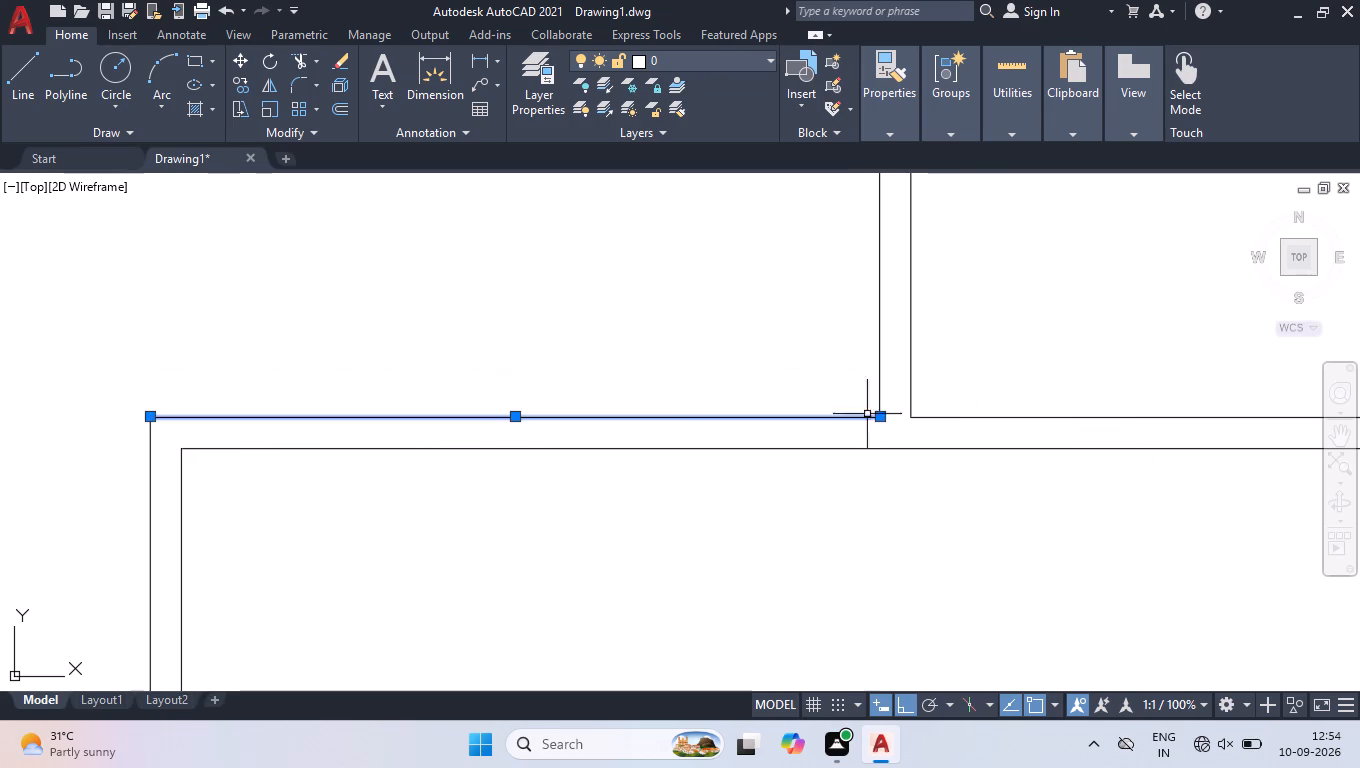
{"action": "right_click", "coordinate": [687, 374]}
{"action": "left_click", "coordinate": [755, 564]}
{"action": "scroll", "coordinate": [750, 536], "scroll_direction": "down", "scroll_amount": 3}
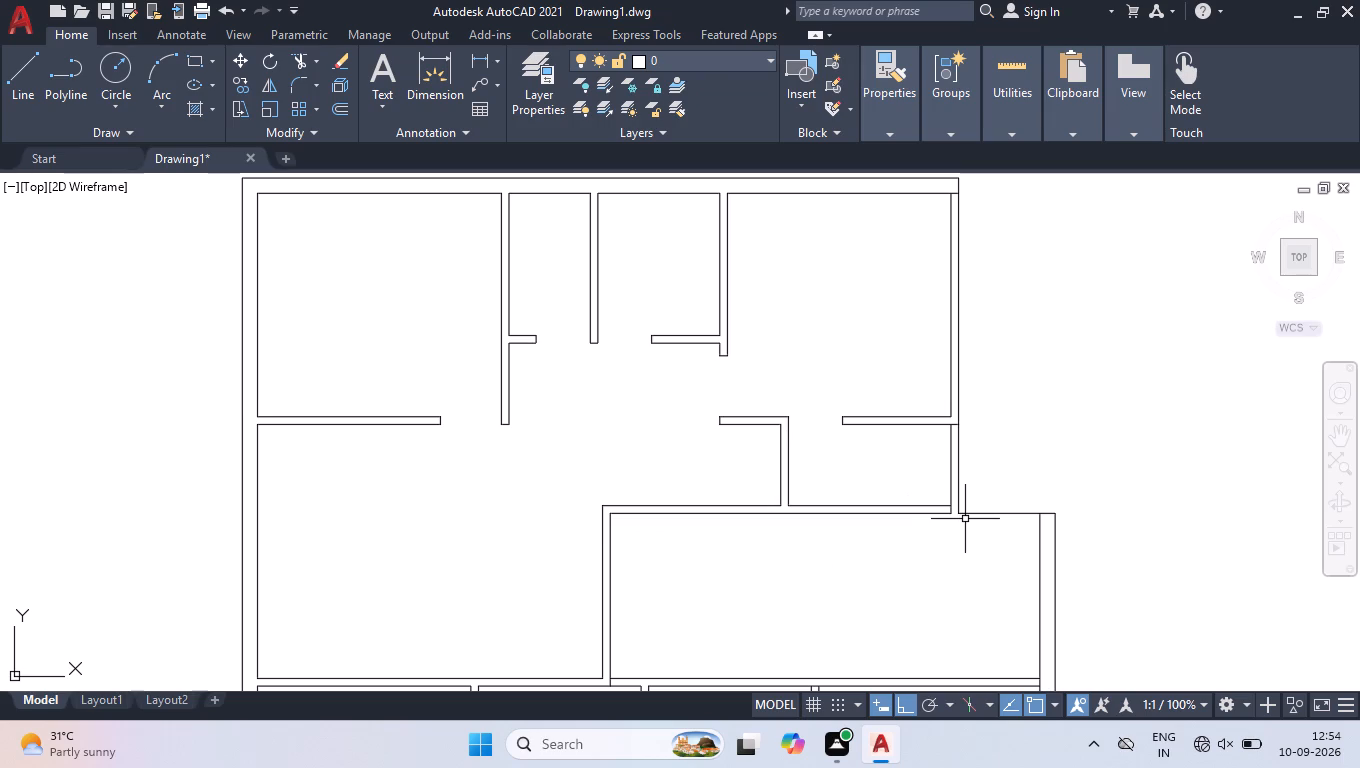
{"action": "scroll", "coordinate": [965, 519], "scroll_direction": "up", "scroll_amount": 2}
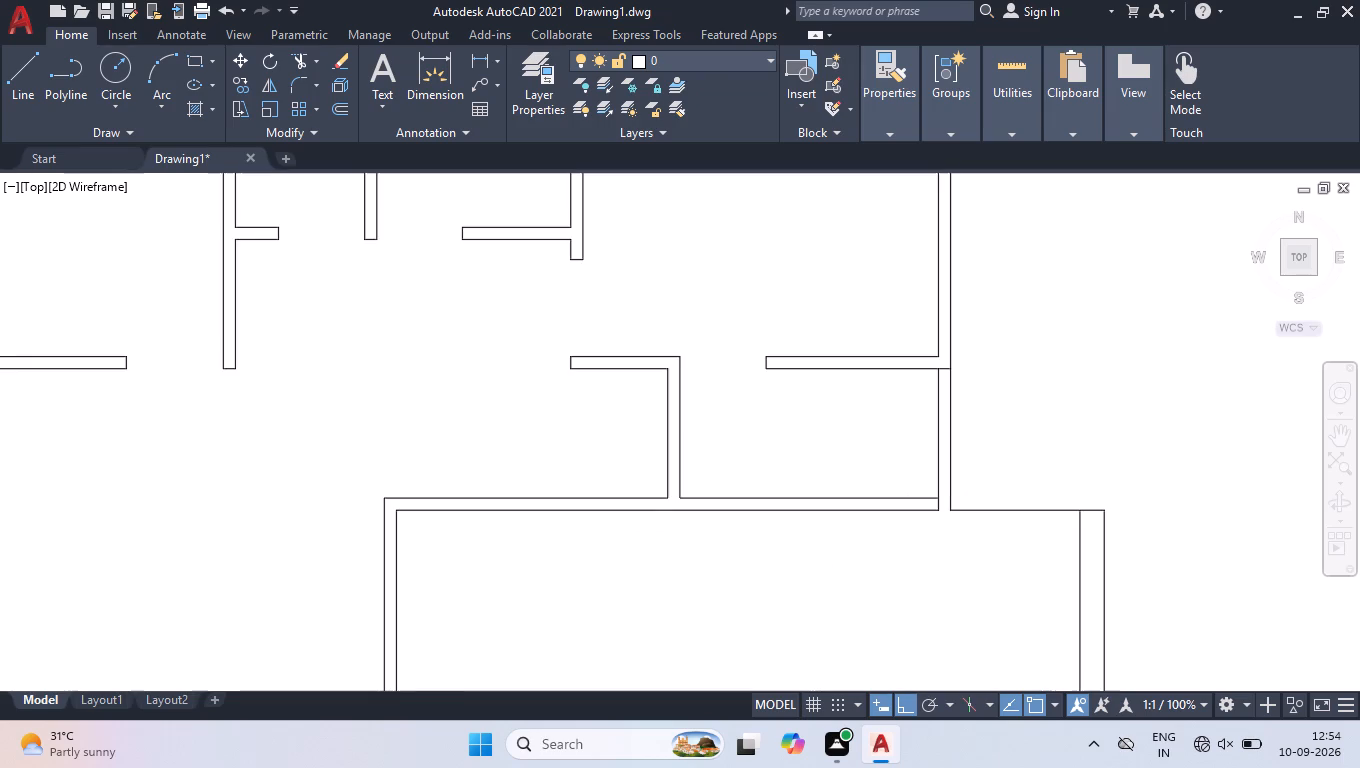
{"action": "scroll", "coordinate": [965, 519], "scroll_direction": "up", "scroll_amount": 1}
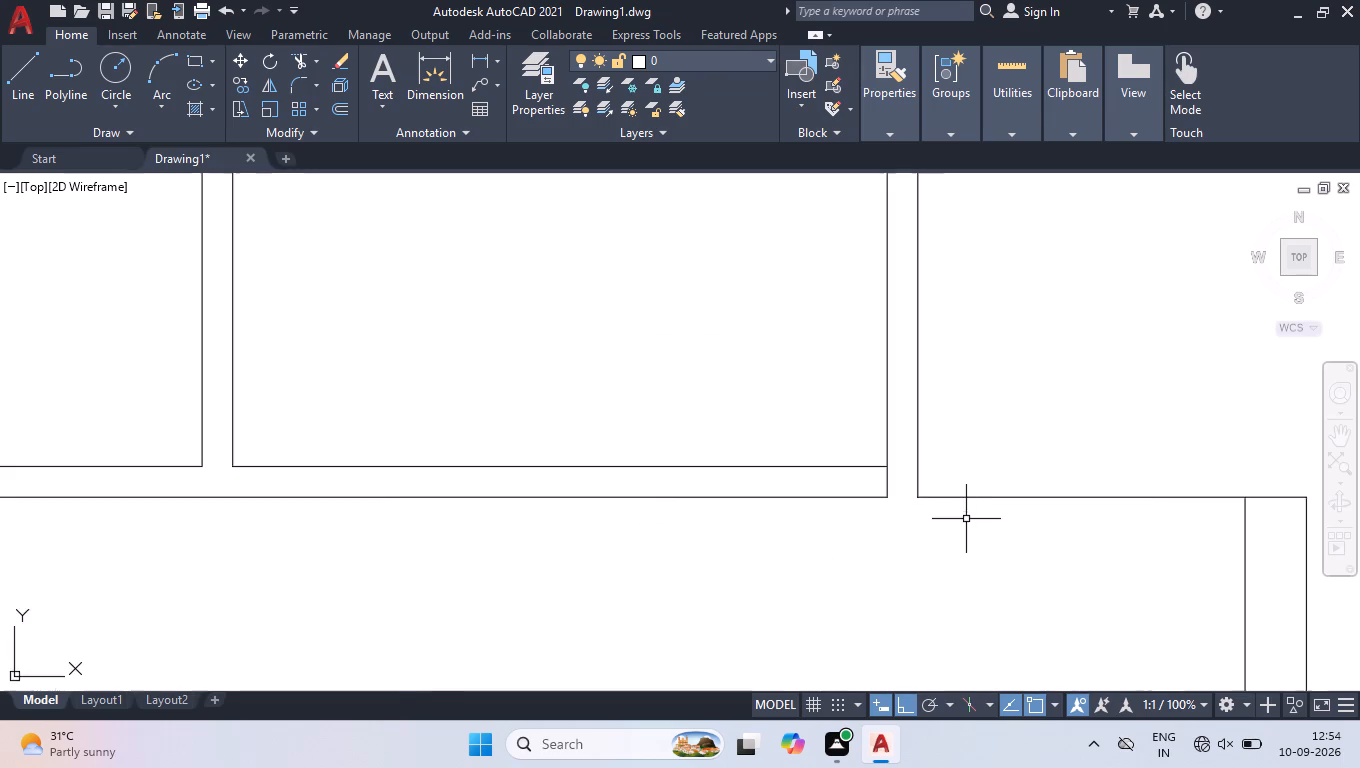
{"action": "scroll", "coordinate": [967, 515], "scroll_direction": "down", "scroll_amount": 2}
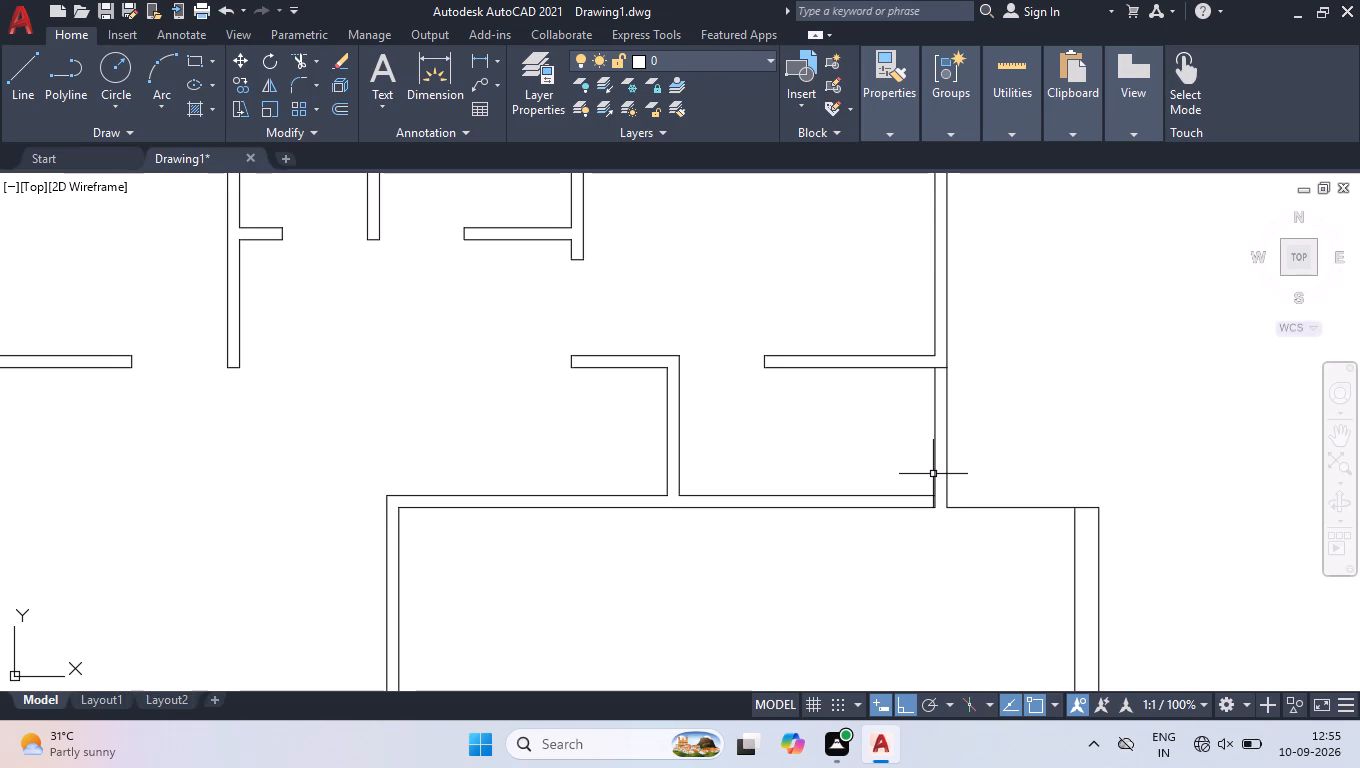
Draw a short line across the right vertical wall between its two faces, just above its junction with the horizontal wall.
{"action": "key", "text": "l"}
{"action": "key", "text": "Return"}
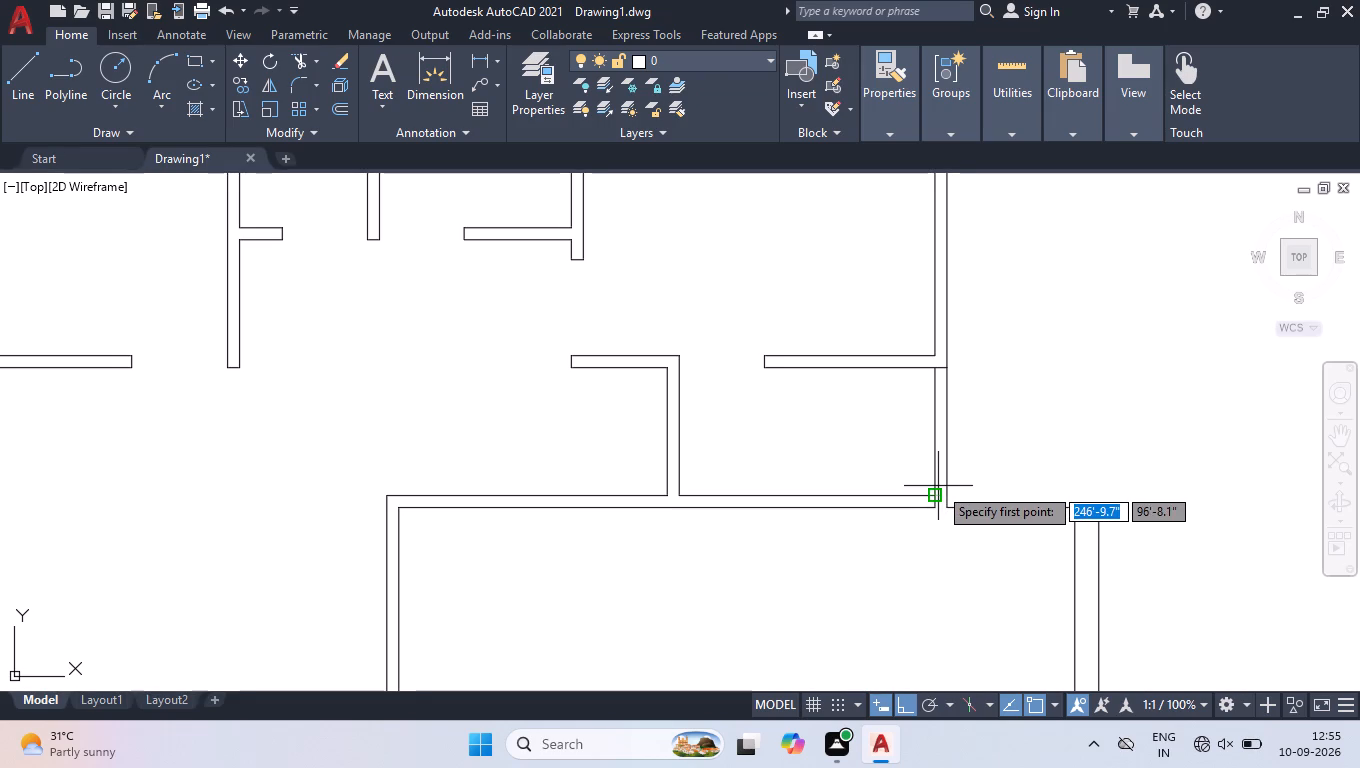
{"action": "scroll", "coordinate": [955, 497], "scroll_direction": "up", "scroll_amount": 3}
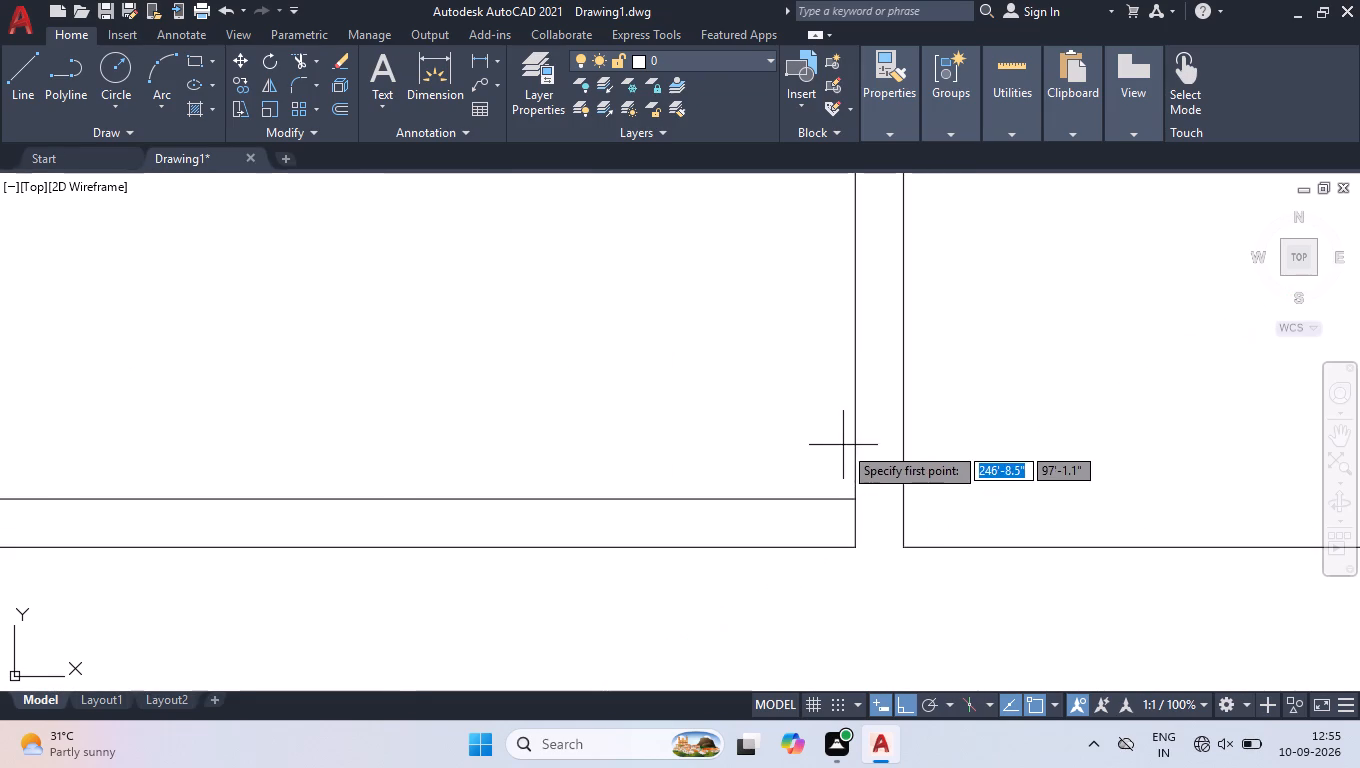
{"action": "left_click", "coordinate": [859, 446]}
{"action": "left_click", "coordinate": [906, 449]}
{"action": "key", "text": "space"}
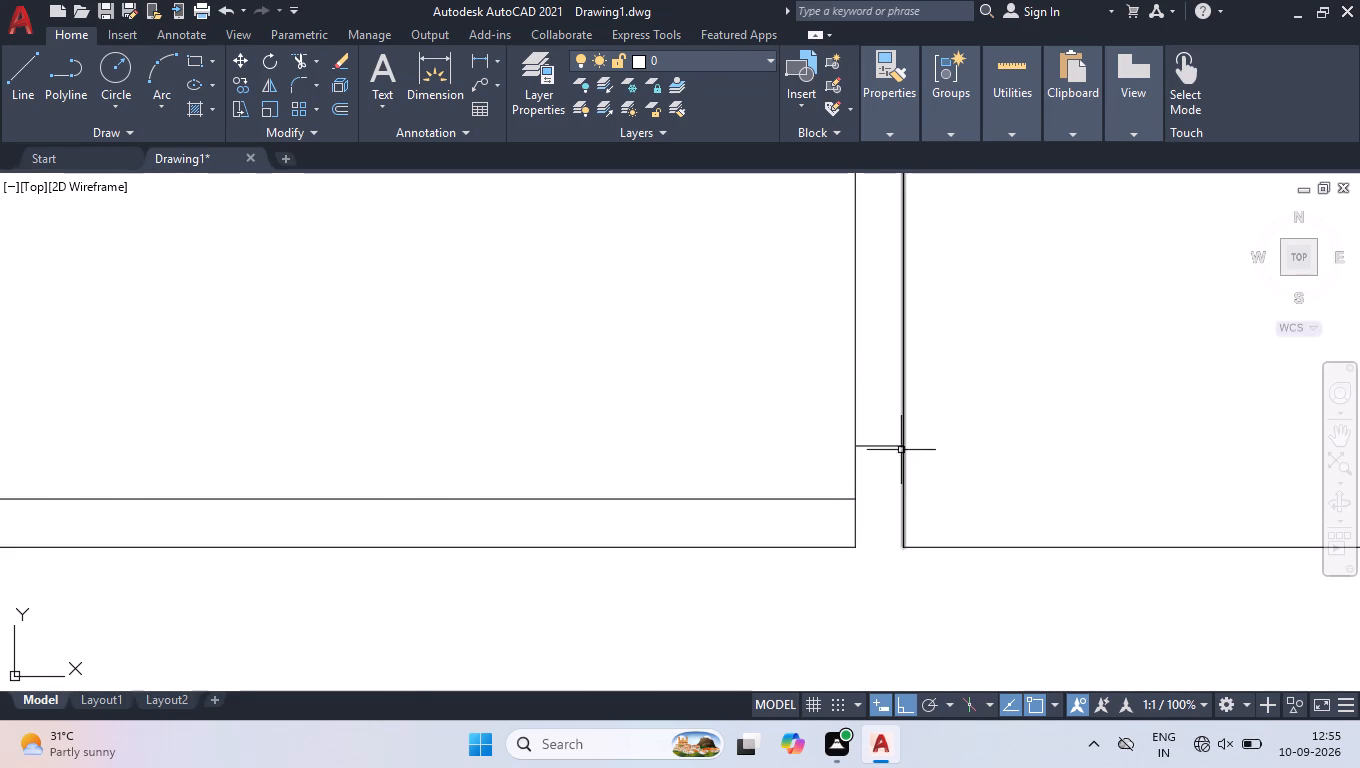
Trim the right vertical wall's inner face where it crosses the thickness of the horizontal wall at the lower corner.
{"action": "scroll", "coordinate": [899, 458], "scroll_direction": "down", "scroll_amount": 2}
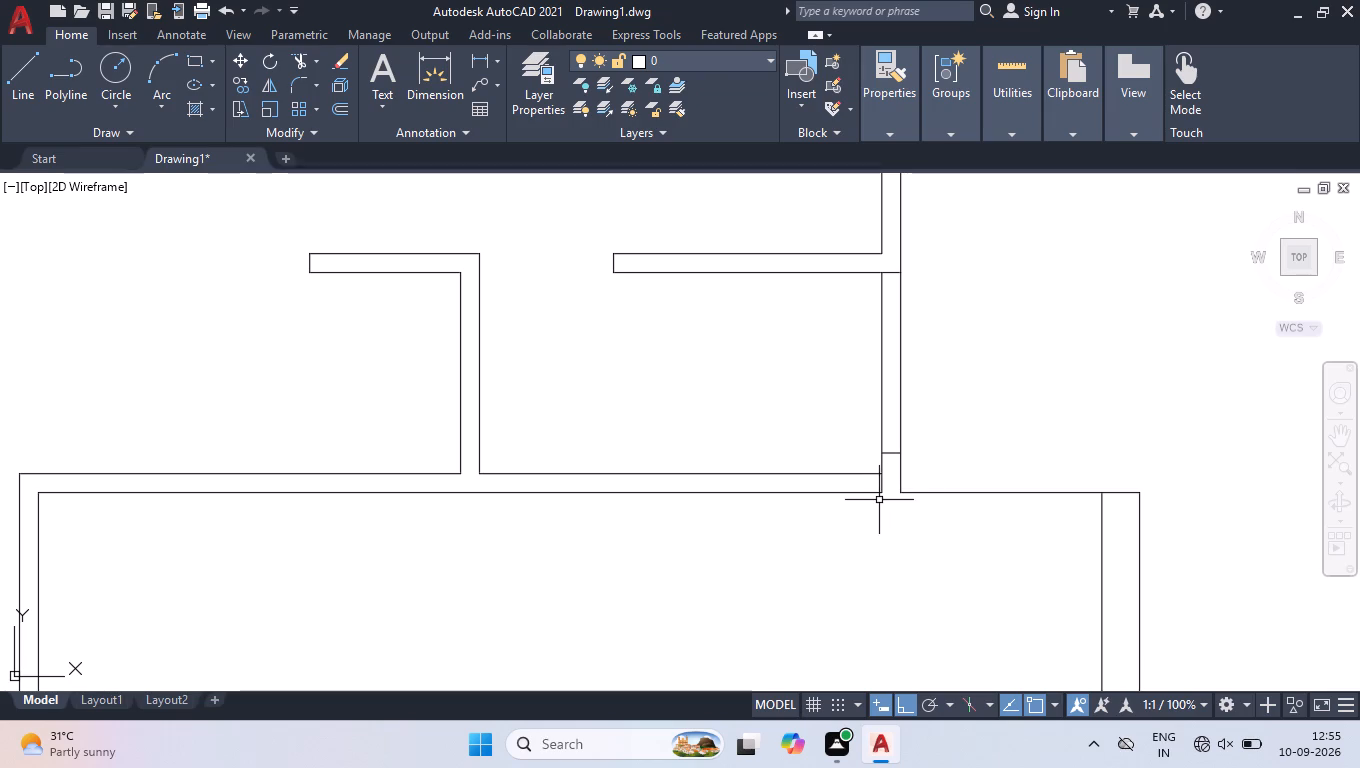
{"action": "type", "text": "tr"}
{"action": "key", "text": "Return"}
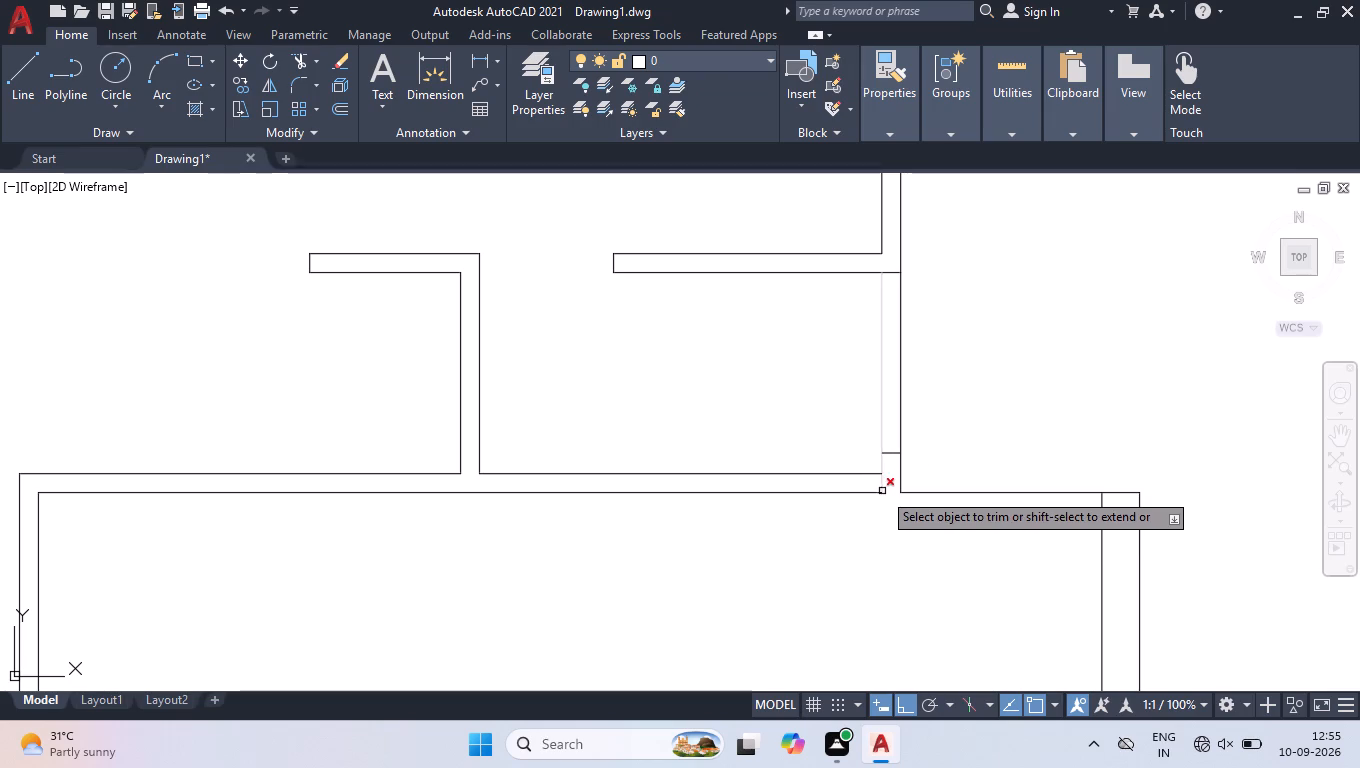
{"action": "left_click", "coordinate": [884, 483]}
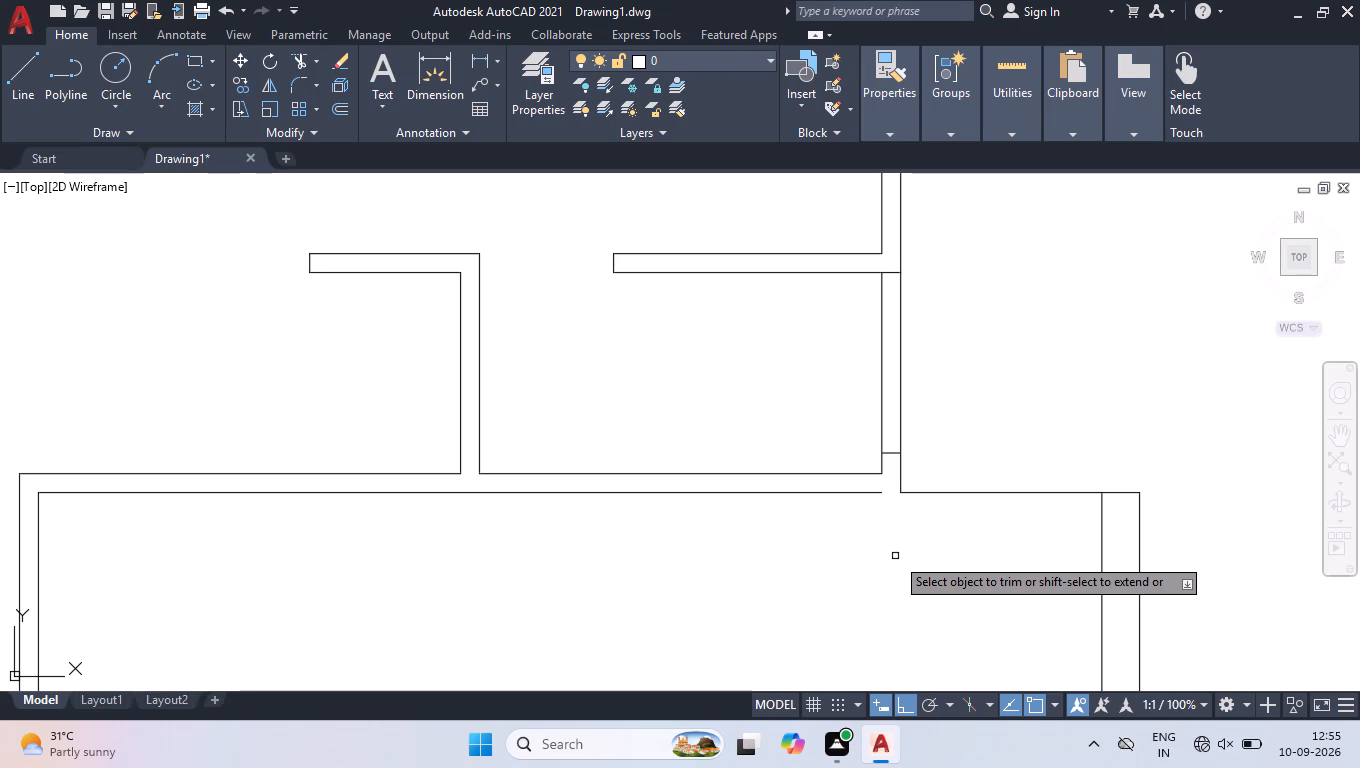
{"action": "key", "text": "space"}
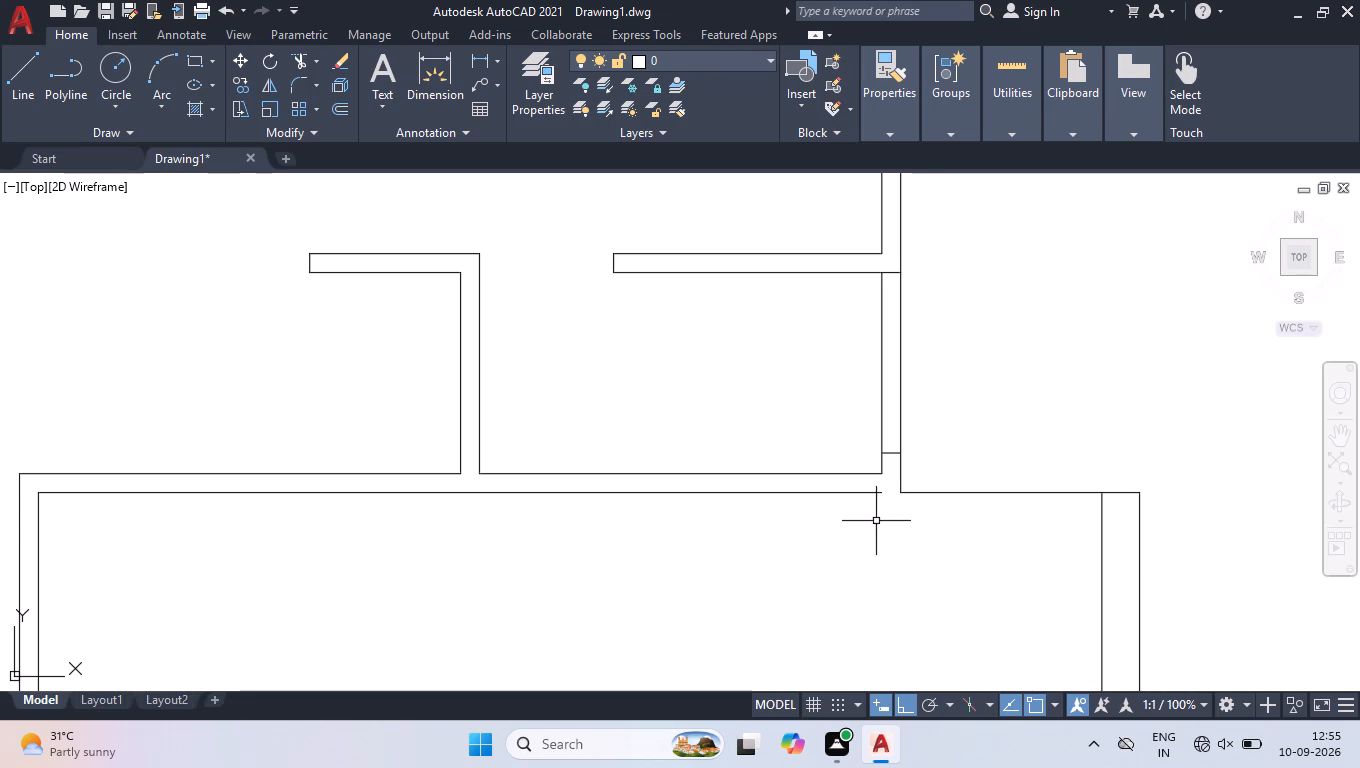
Stretch the horizontal wall's lower line right to the vertical wall's outer face and clear the selection.
{"action": "left_click", "coordinate": [873, 492]}
{"action": "left_click", "coordinate": [880, 496]}
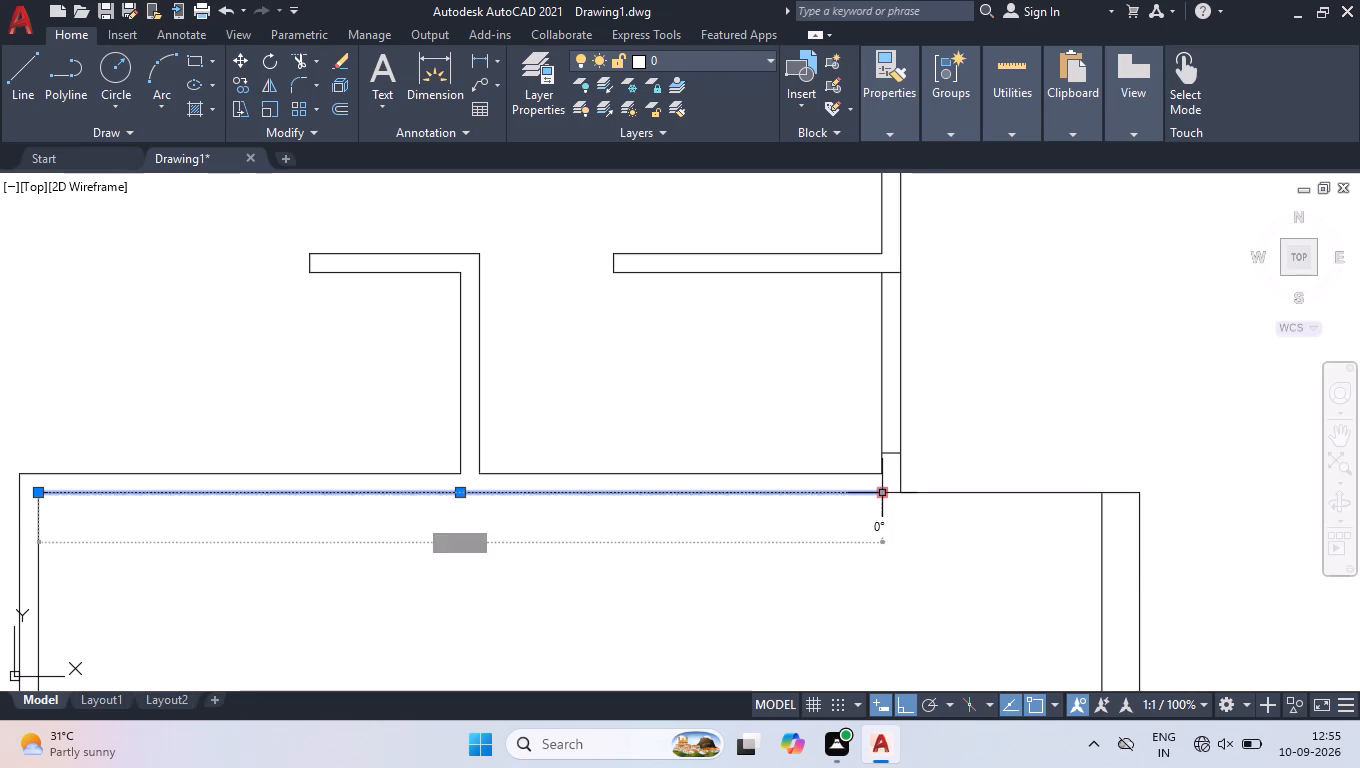
{"action": "left_click", "coordinate": [896, 496]}
{"action": "right_click", "coordinate": [894, 520]}
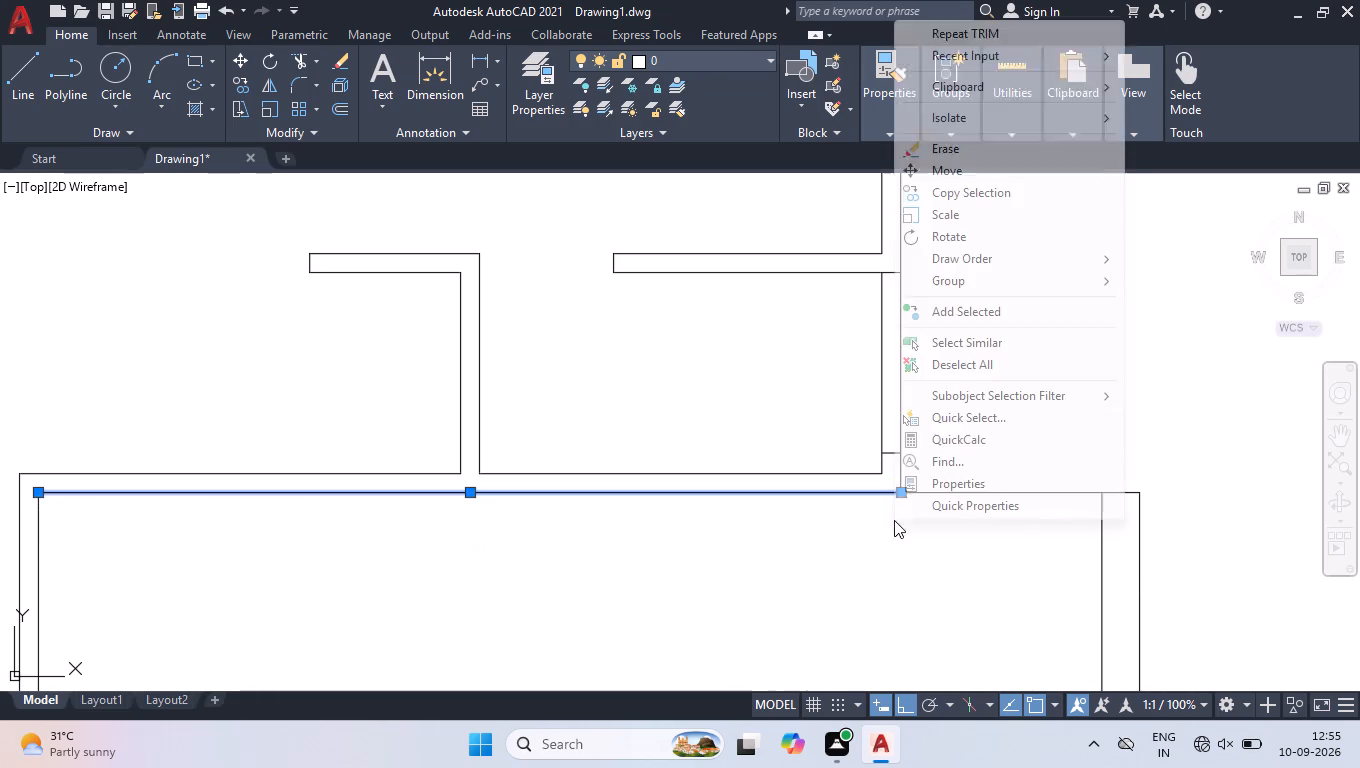
{"action": "left_click", "coordinate": [931, 363]}
Offset the short horizontal outer line right of that junction 4" upward.
{"action": "scroll", "coordinate": [953, 550], "scroll_direction": "down", "scroll_amount": 4}
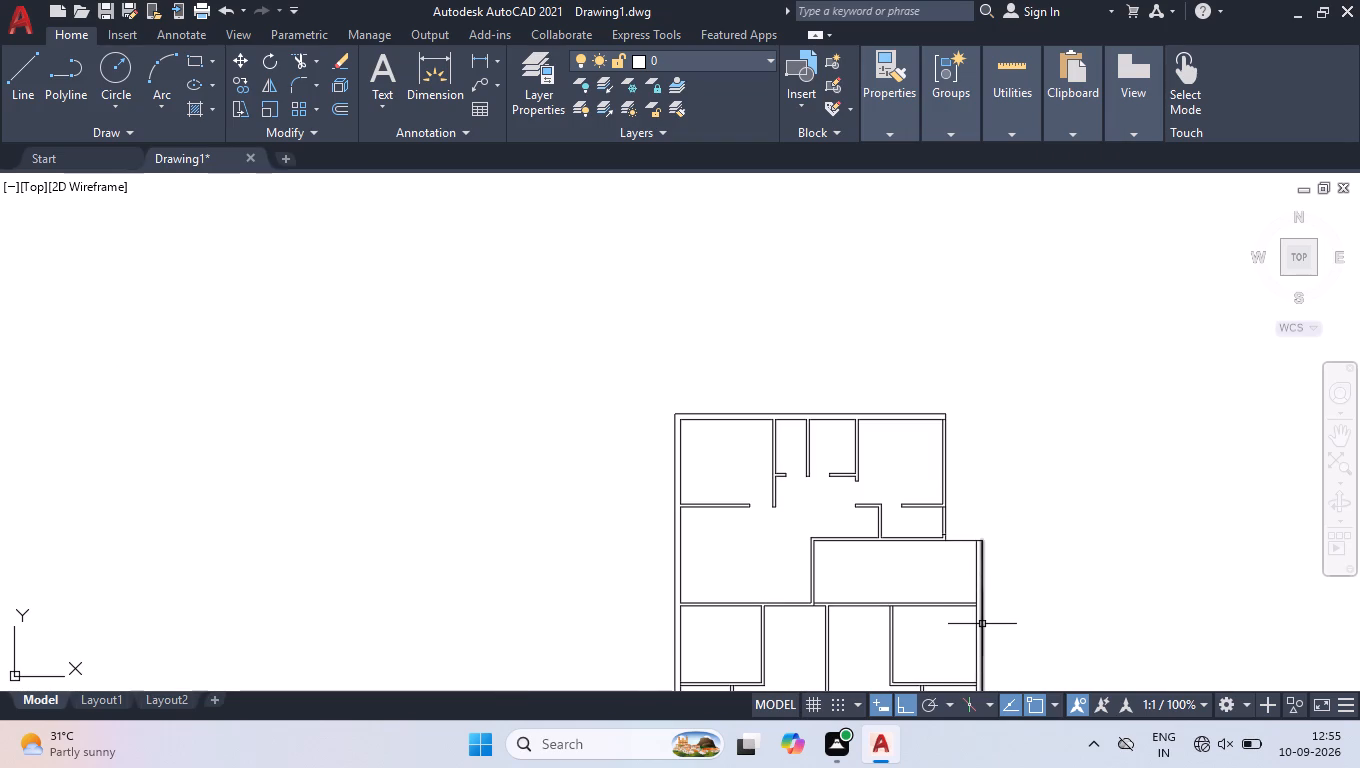
{"action": "scroll", "coordinate": [941, 550], "scroll_direction": "up", "scroll_amount": 4}
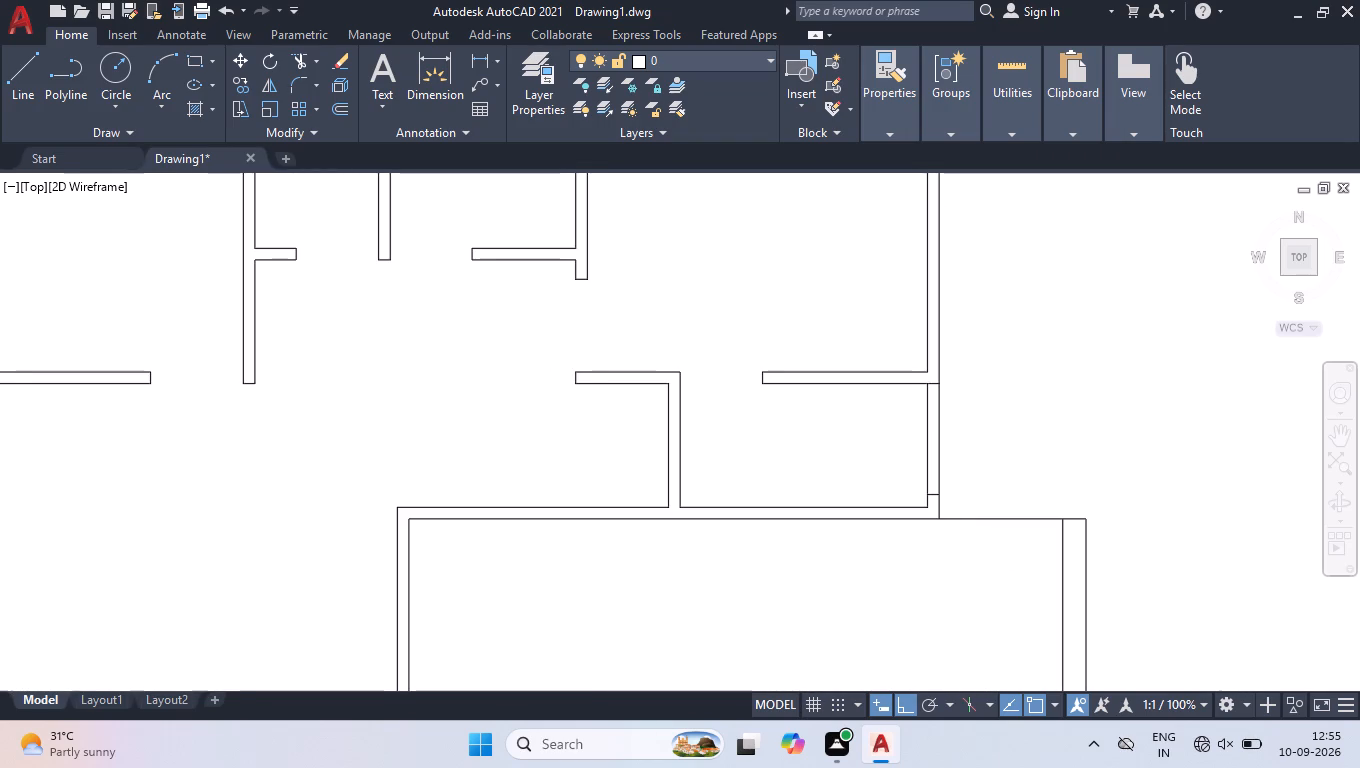
{"action": "scroll", "coordinate": [945, 534], "scroll_direction": "up", "scroll_amount": 1}
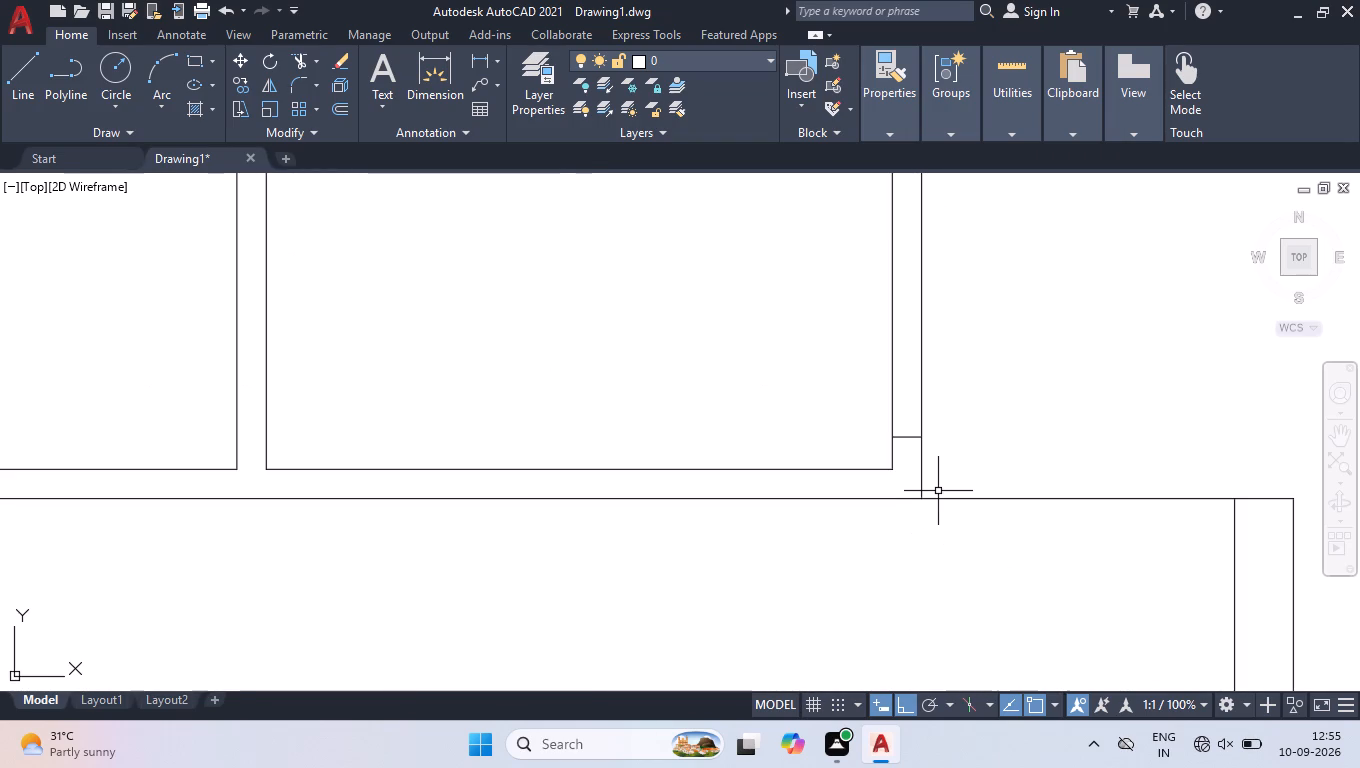
{"action": "scroll", "coordinate": [945, 499], "scroll_direction": "down", "scroll_amount": 3}
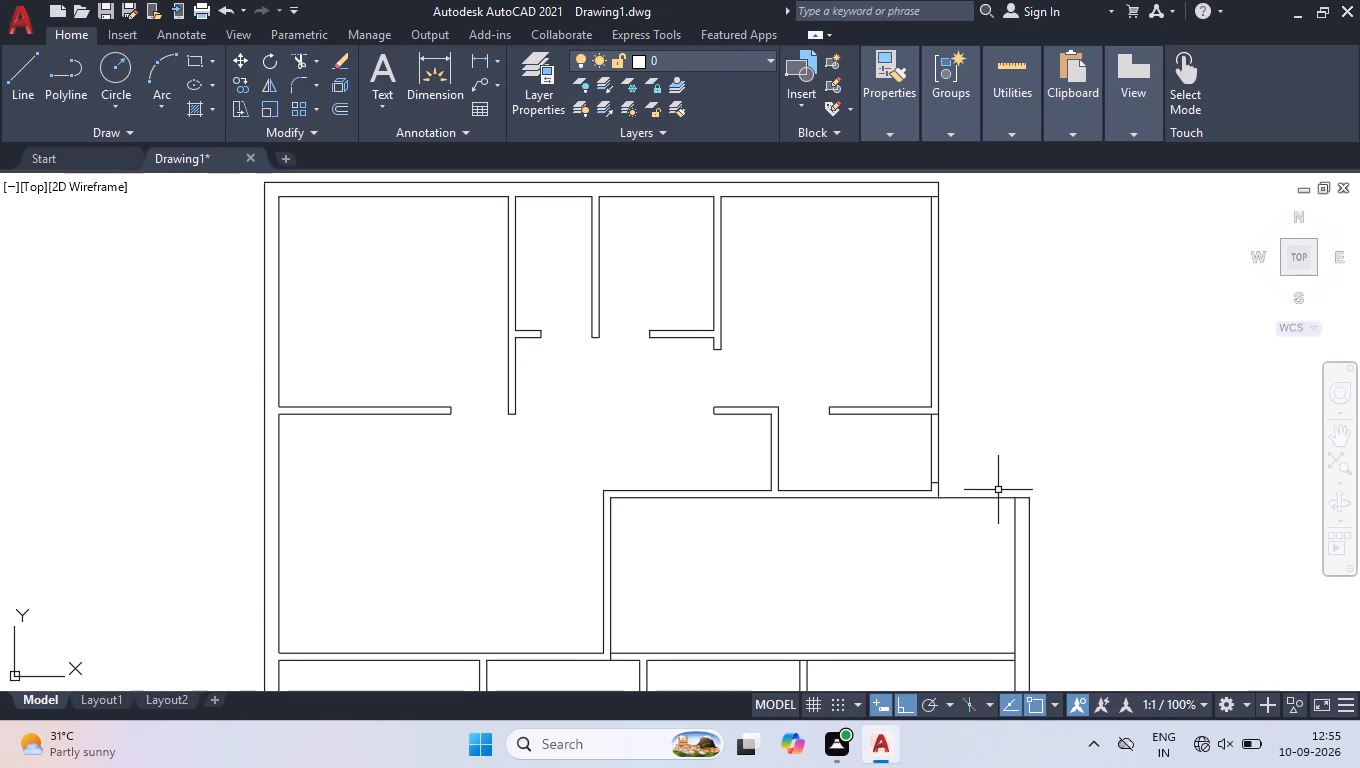
{"action": "scroll", "coordinate": [1002, 492], "scroll_direction": "up", "scroll_amount": 2}
{"action": "type", "text": "of"}
{"action": "key", "text": "Return"}
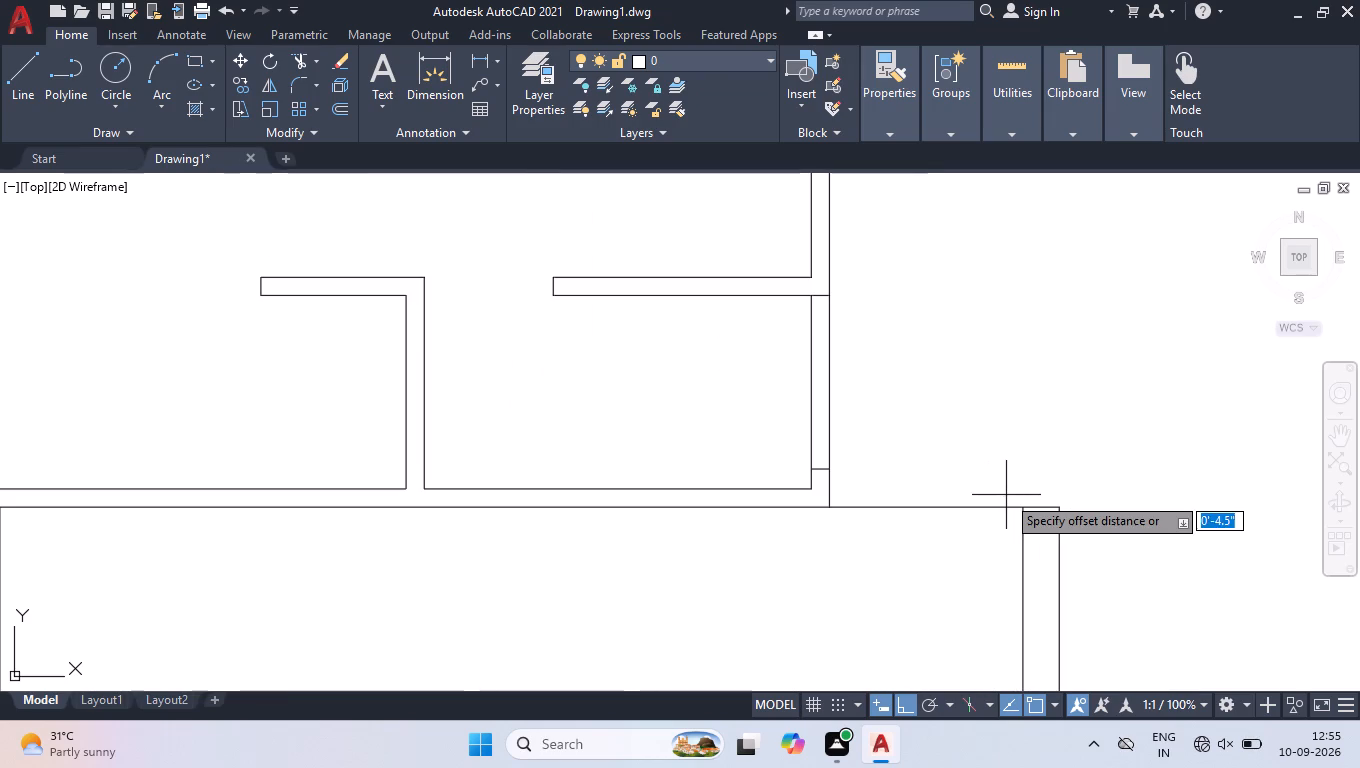
{"action": "key", "text": "4"}
{"action": "key", "text": "period"}
{"action": "key", "text": "Return"}
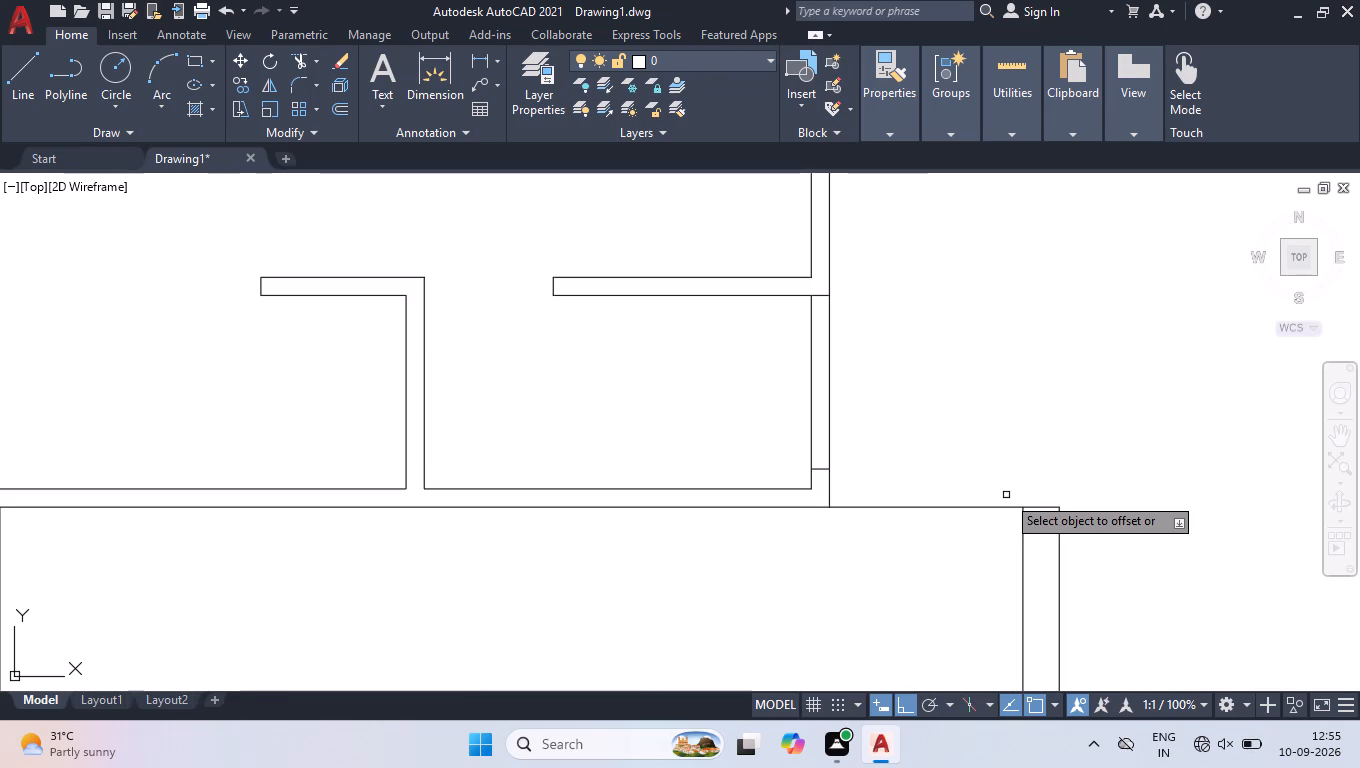
{"action": "left_click", "coordinate": [938, 510]}
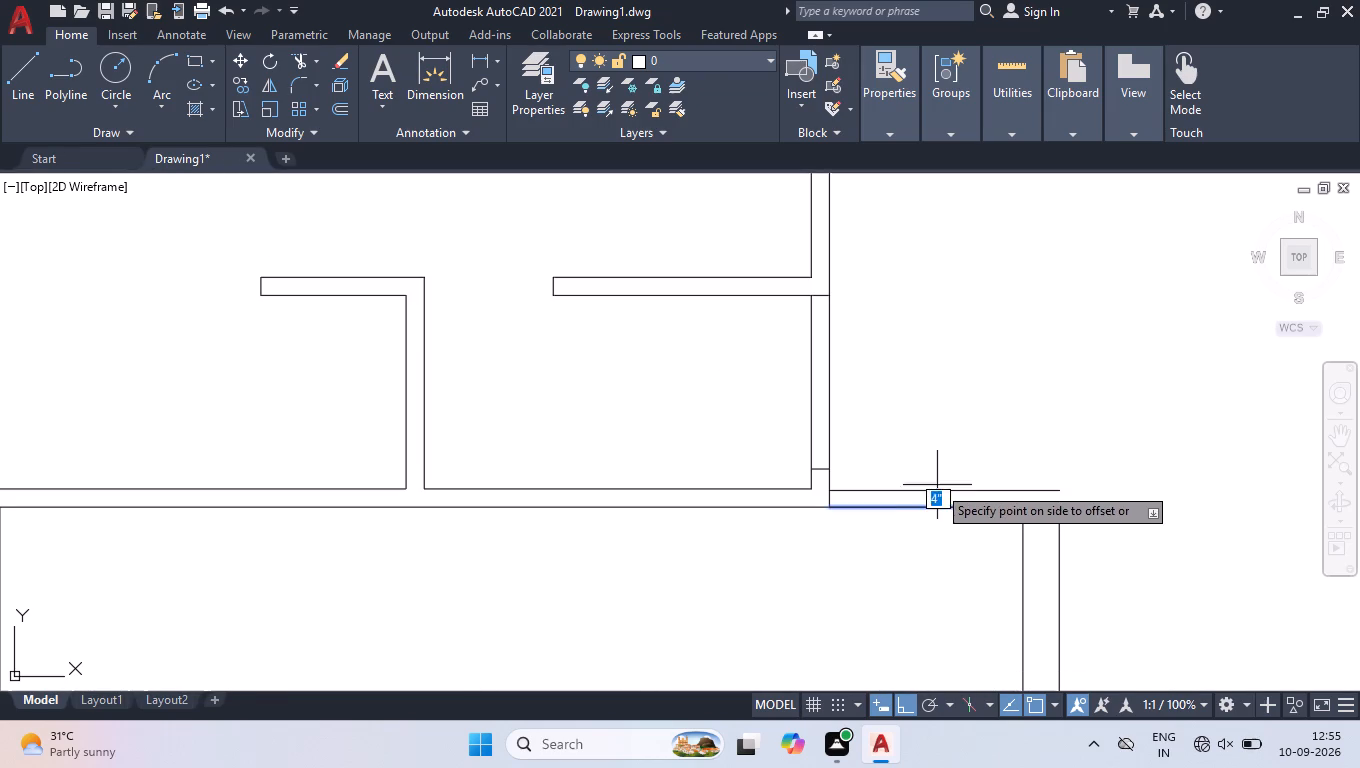
{"action": "left_click", "coordinate": [939, 468]}
{"action": "key", "text": "space"}
Shift the offset line up 0.5" to align with the horizontal wall's upper line, and clear the selection.
{"action": "left_click", "coordinate": [926, 489]}
{"action": "left_click", "coordinate": [943, 495]}
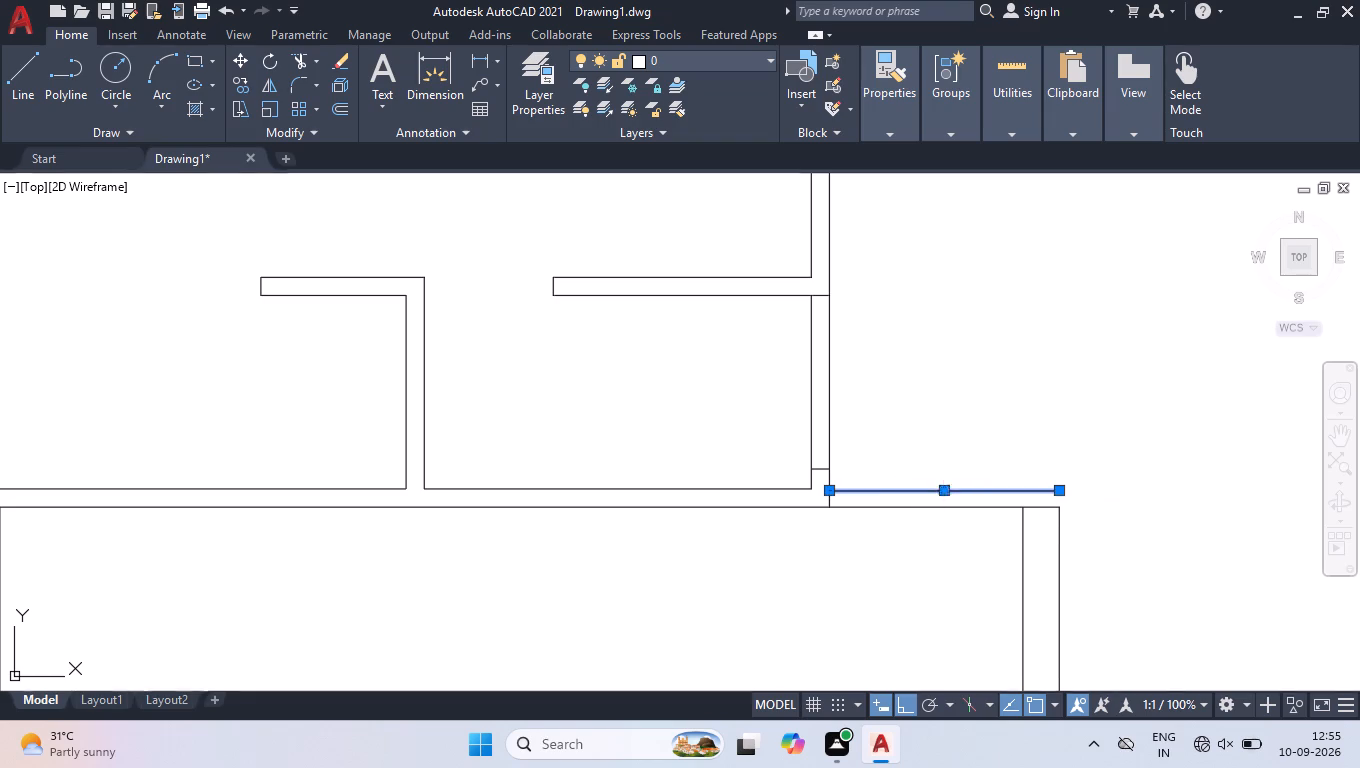
{"action": "type", "text": "0.5"}
{"action": "key", "text": "Return"}
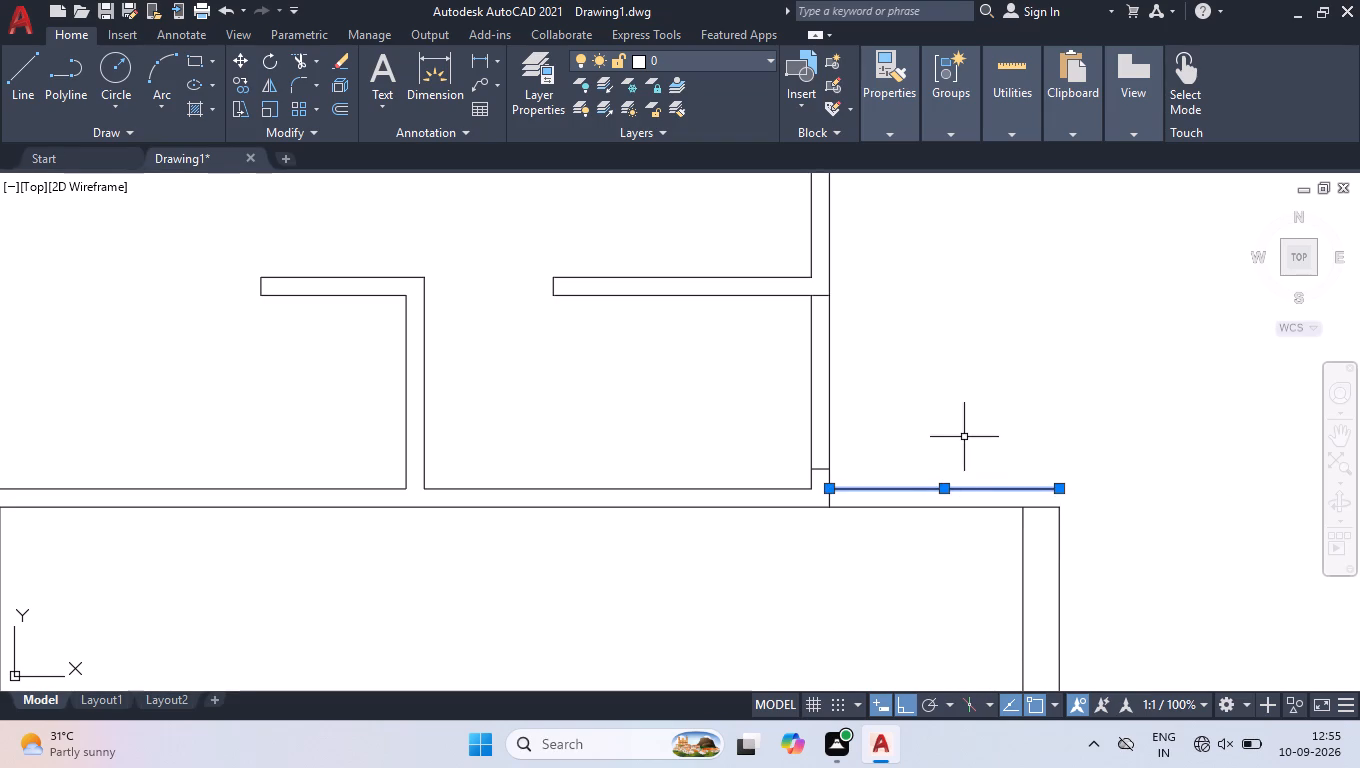
{"action": "right_click", "coordinate": [964, 434]}
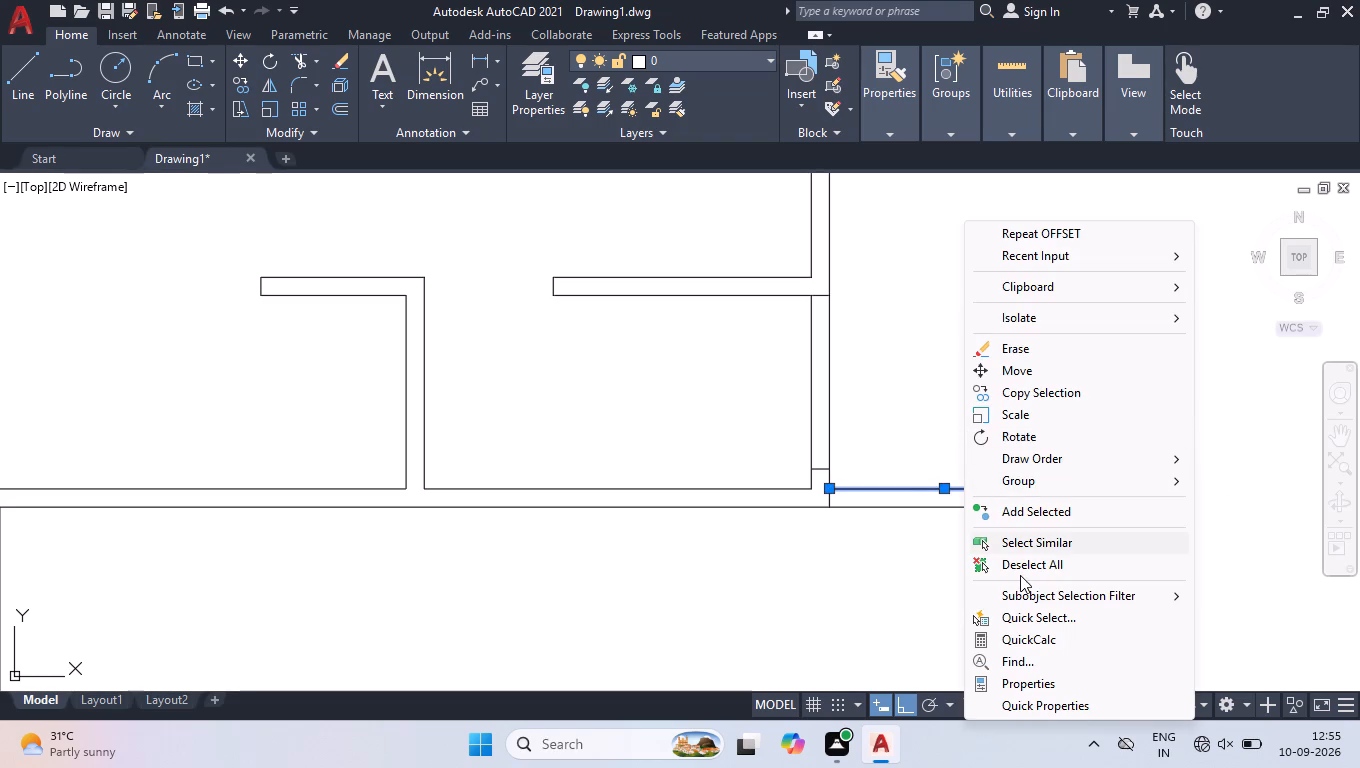
{"action": "left_click", "coordinate": [1020, 568]}
Stretch the far-right outer wall's outer line up to the end of the new upper line and clear the selection.
{"action": "scroll", "coordinate": [915, 434], "scroll_direction": "down", "scroll_amount": 1}
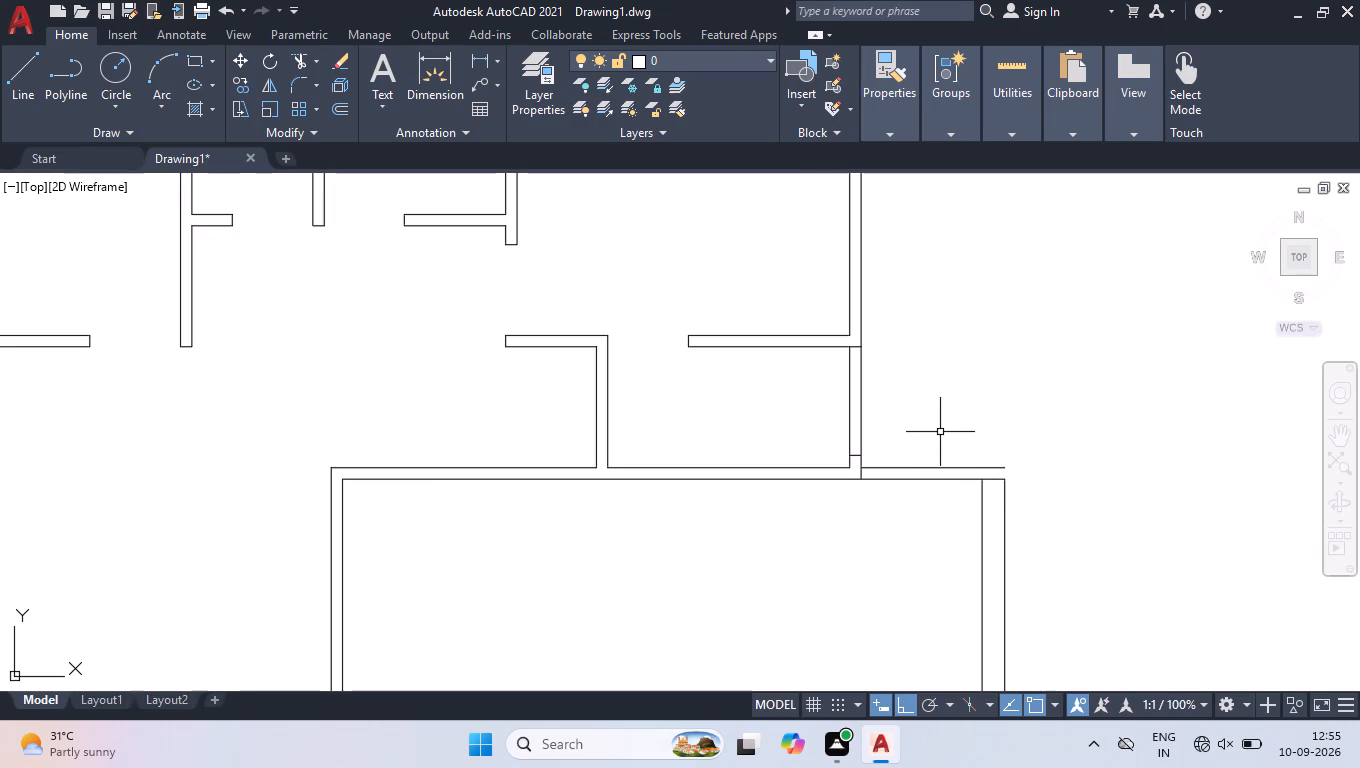
{"action": "left_click", "coordinate": [1006, 497]}
{"action": "left_click", "coordinate": [1007, 481]}
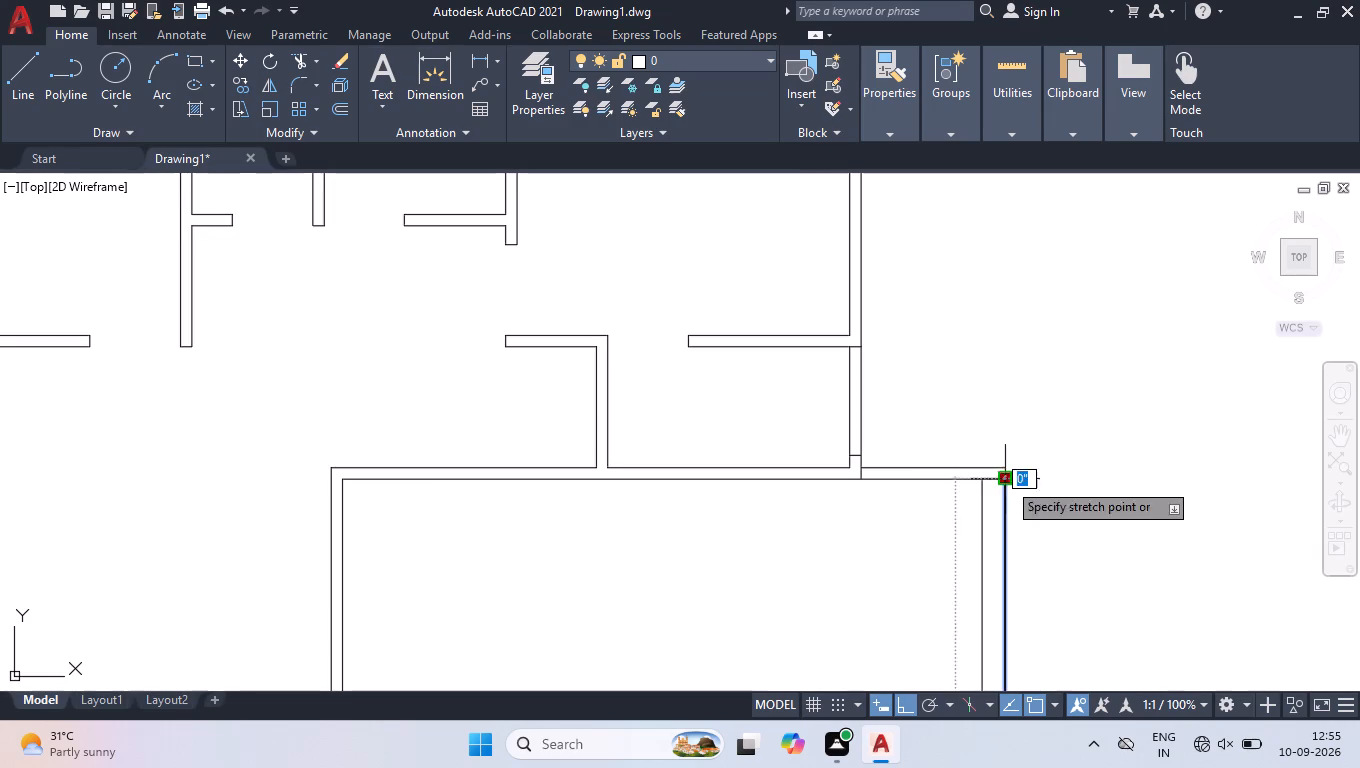
{"action": "left_click", "coordinate": [1007, 472]}
{"action": "right_click", "coordinate": [950, 384]}
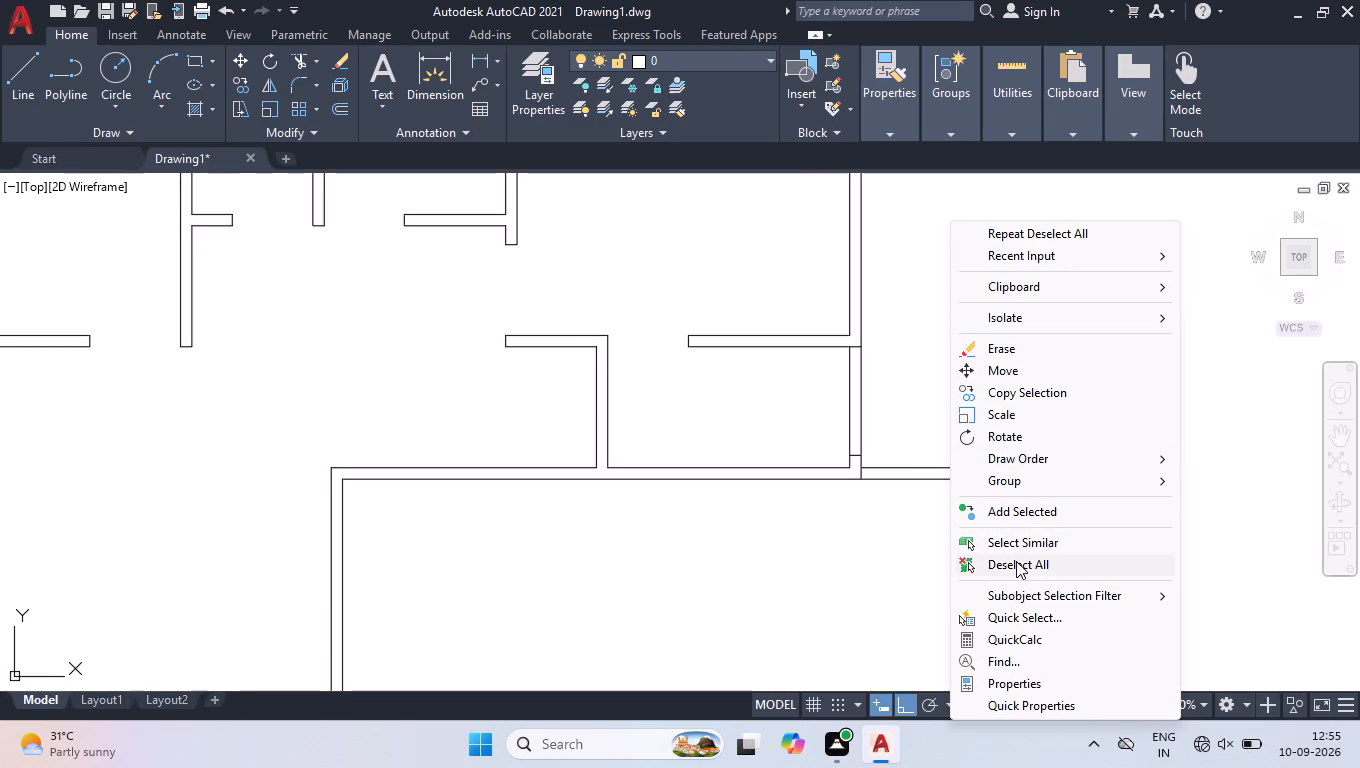
{"action": "left_click", "coordinate": [1013, 563]}
Draw a jamb line across the wide middle room's left wall, from the room's upper-left inner corner to the wall's other face.
{"action": "scroll", "coordinate": [964, 430], "scroll_direction": "down", "scroll_amount": 3}
{"action": "scroll", "coordinate": [965, 496], "scroll_direction": "up", "scroll_amount": 1}
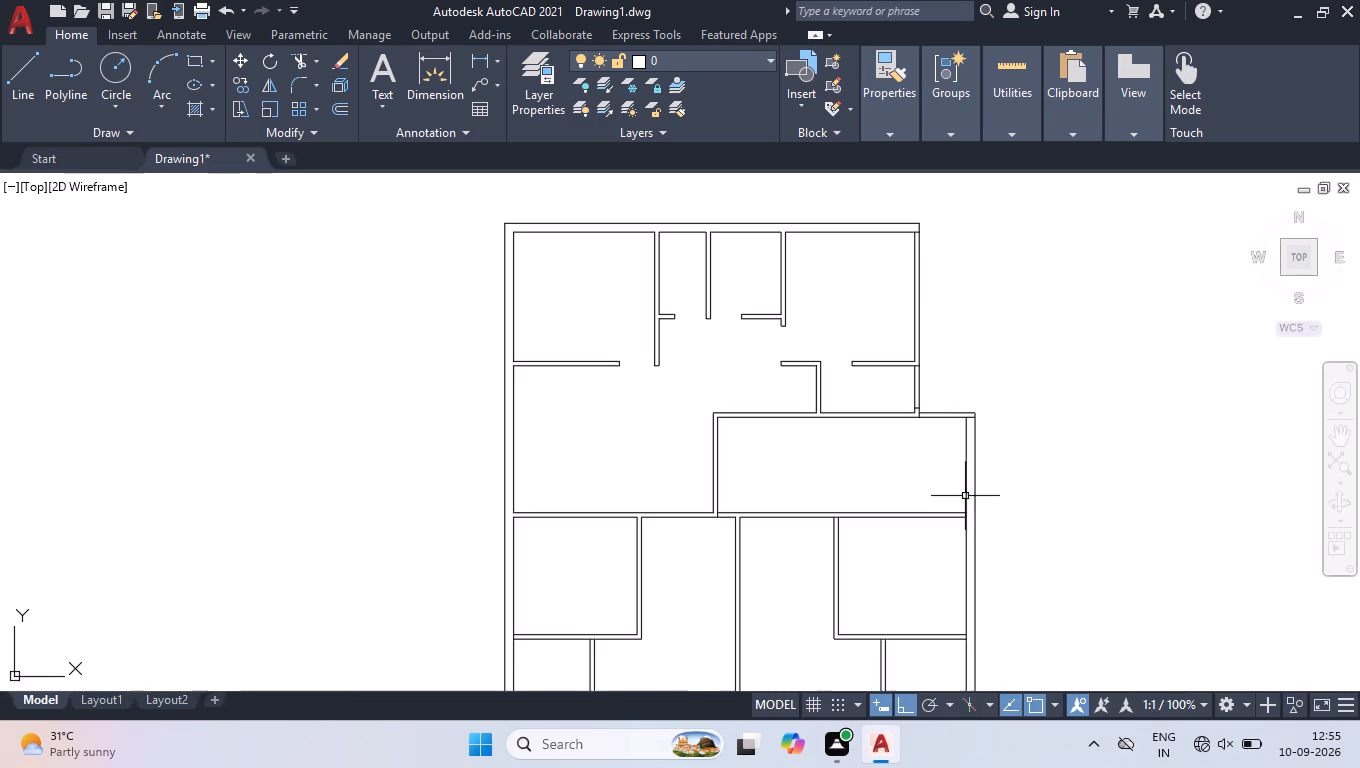
{"action": "scroll", "coordinate": [965, 496], "scroll_direction": "up", "scroll_amount": 2}
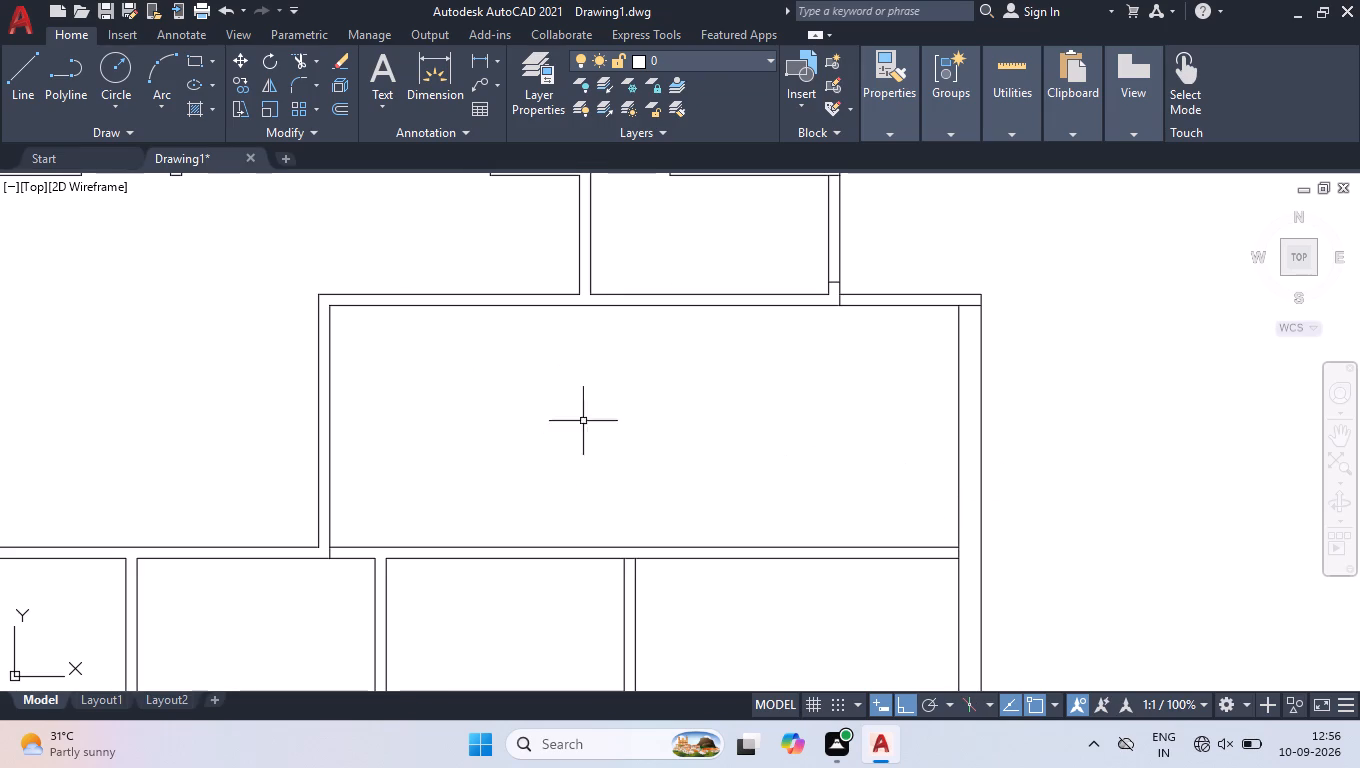
{"action": "scroll", "coordinate": [282, 330], "scroll_direction": "up", "scroll_amount": 1}
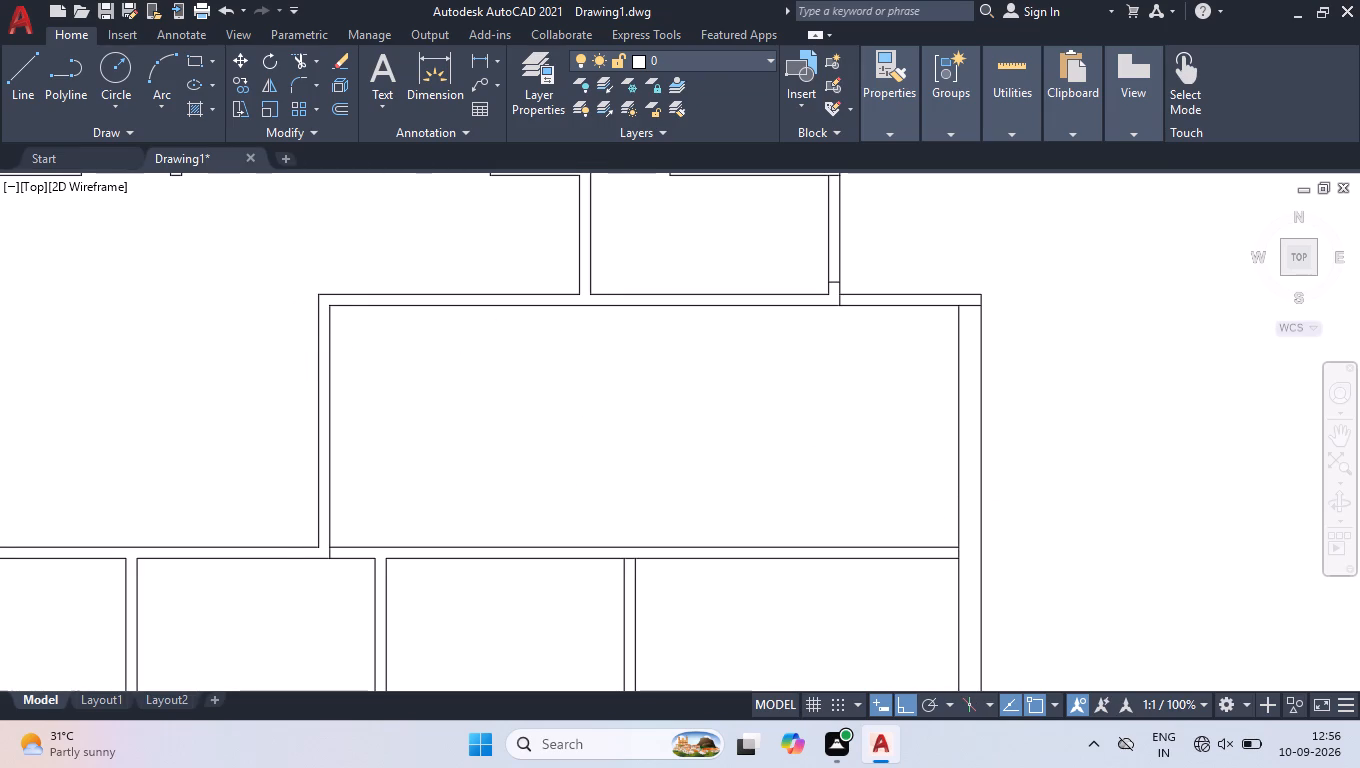
{"action": "scroll", "coordinate": [323, 294], "scroll_direction": "up", "scroll_amount": 3}
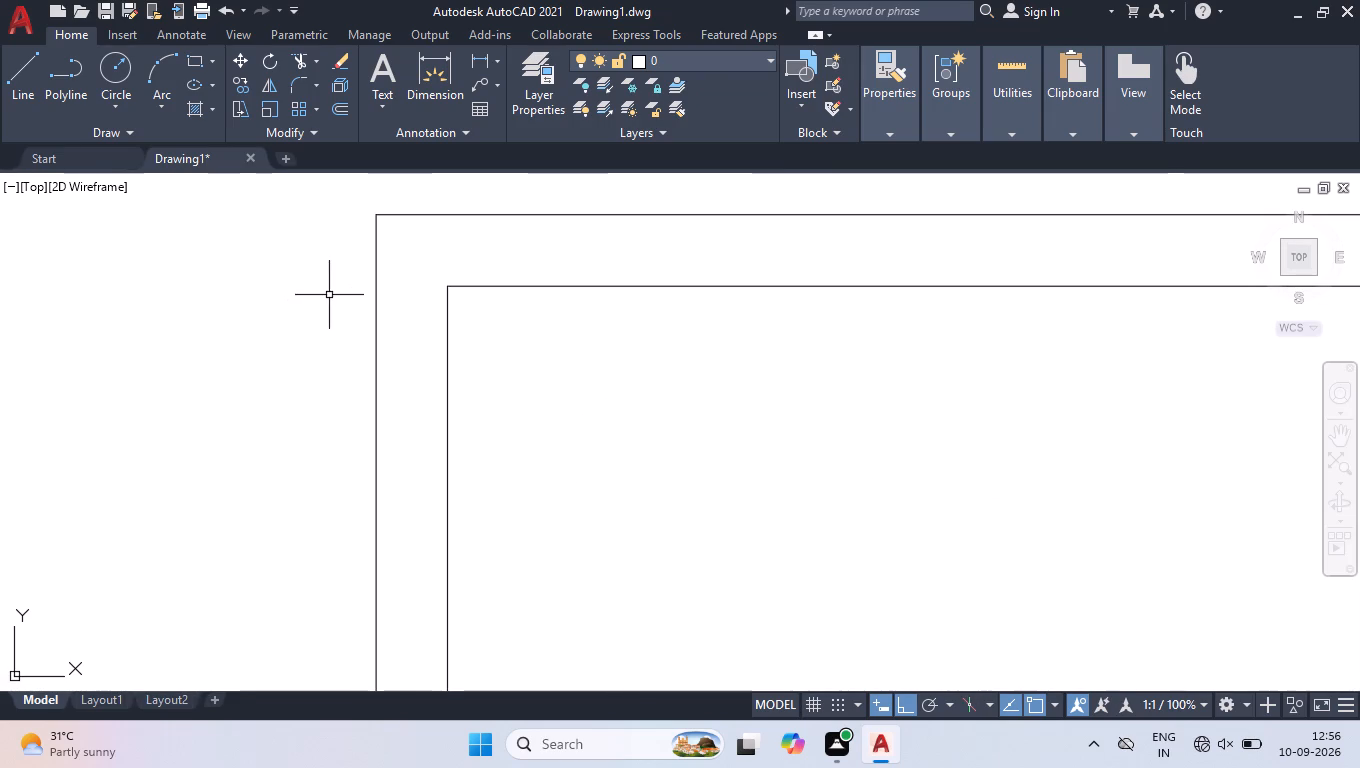
{"action": "key", "text": "l"}
{"action": "key", "text": "Return"}
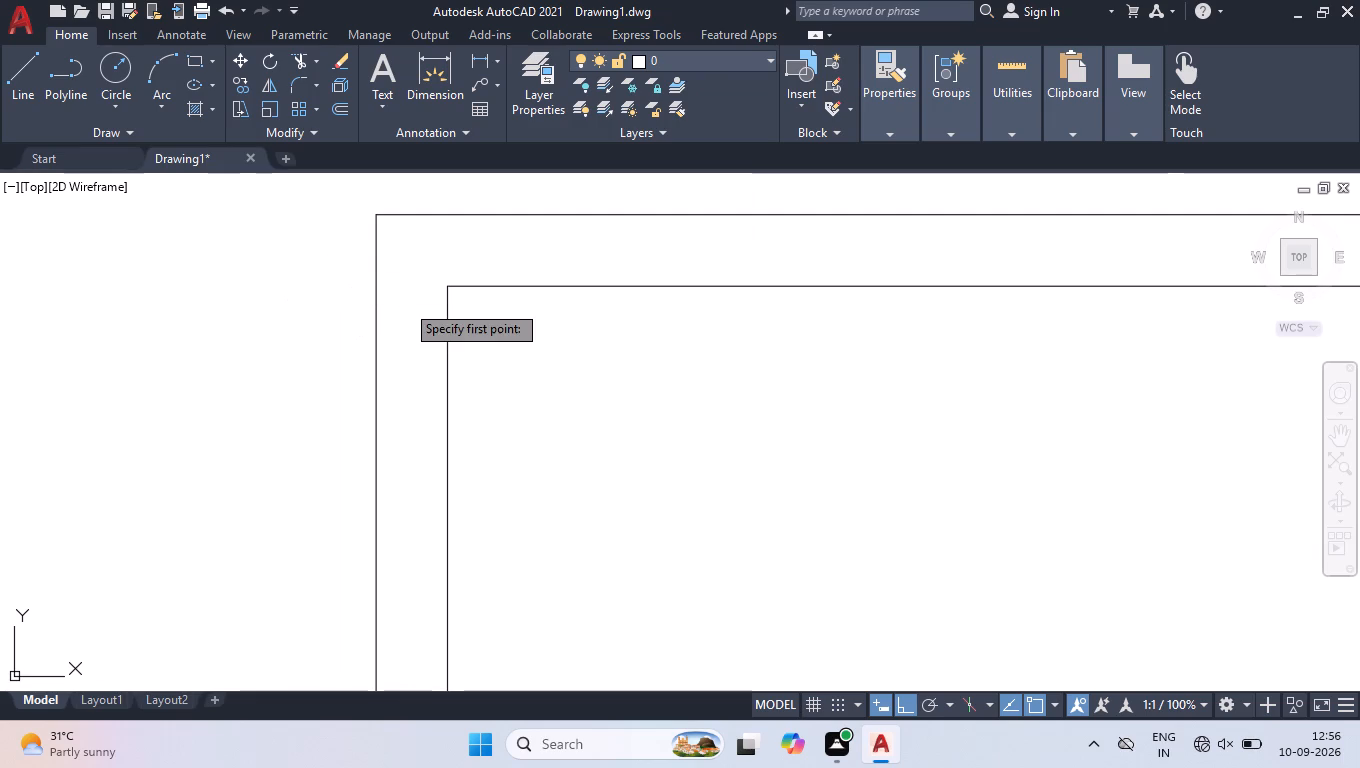
{"action": "left_click", "coordinate": [447, 286]}
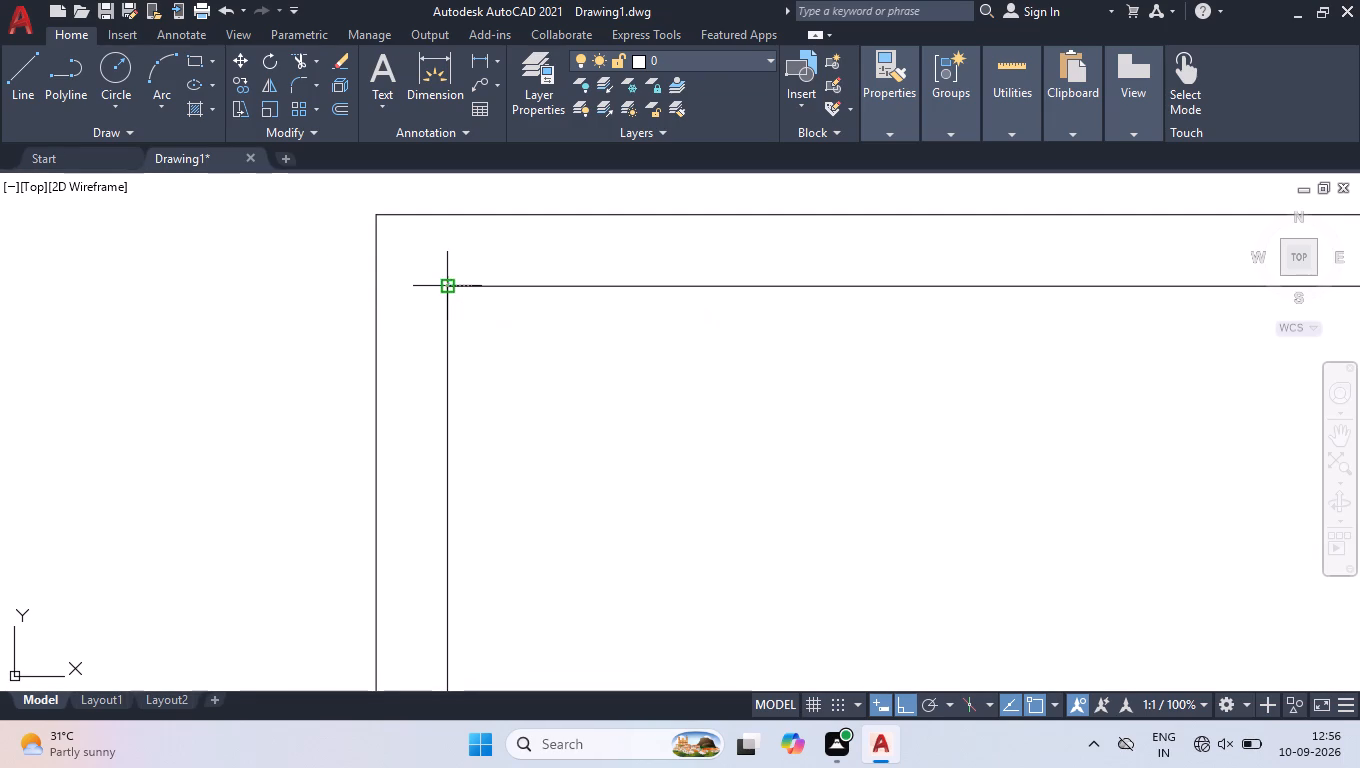
{"action": "left_click", "coordinate": [375, 289]}
{"action": "key", "text": "space"}
Offset the jamb line 3' downward along the wide room's left wall.
{"action": "left_click_drag", "start_coordinate": [365, 268], "coordinate": [397, 292]}
{"action": "left_click", "coordinate": [476, 340]}
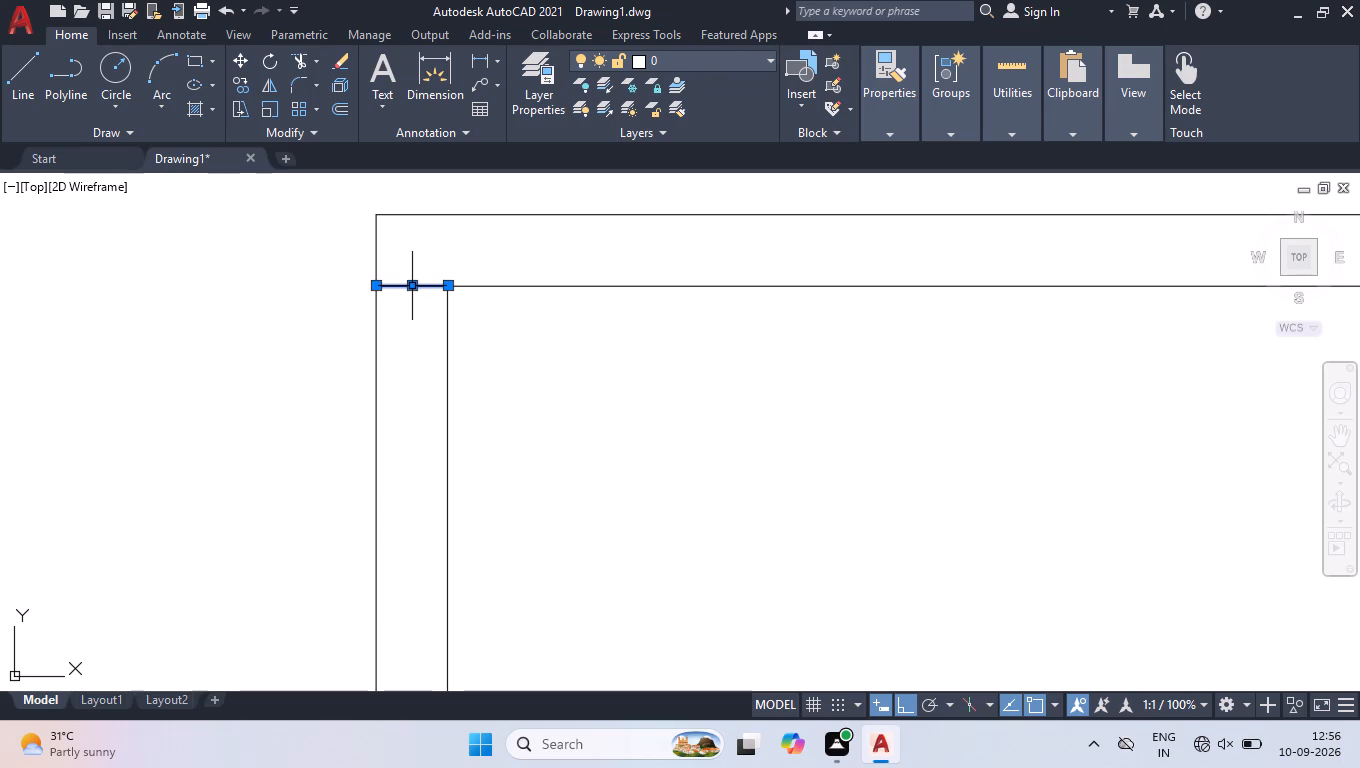
{"action": "type", "text": "off"}
{"action": "key", "text": "Return"}
{"action": "type", "text": "3'"}
{"action": "key", "text": "Return"}
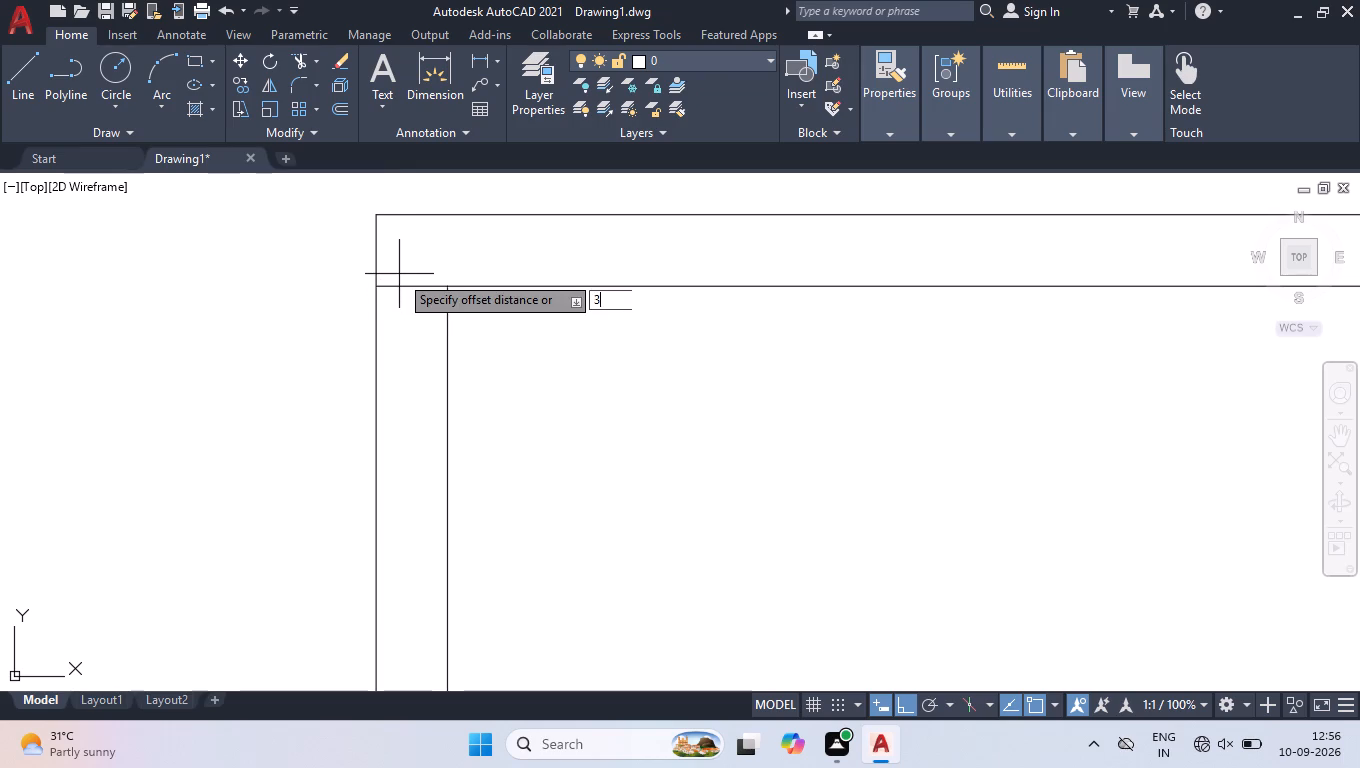
{"action": "left_click", "coordinate": [429, 397]}
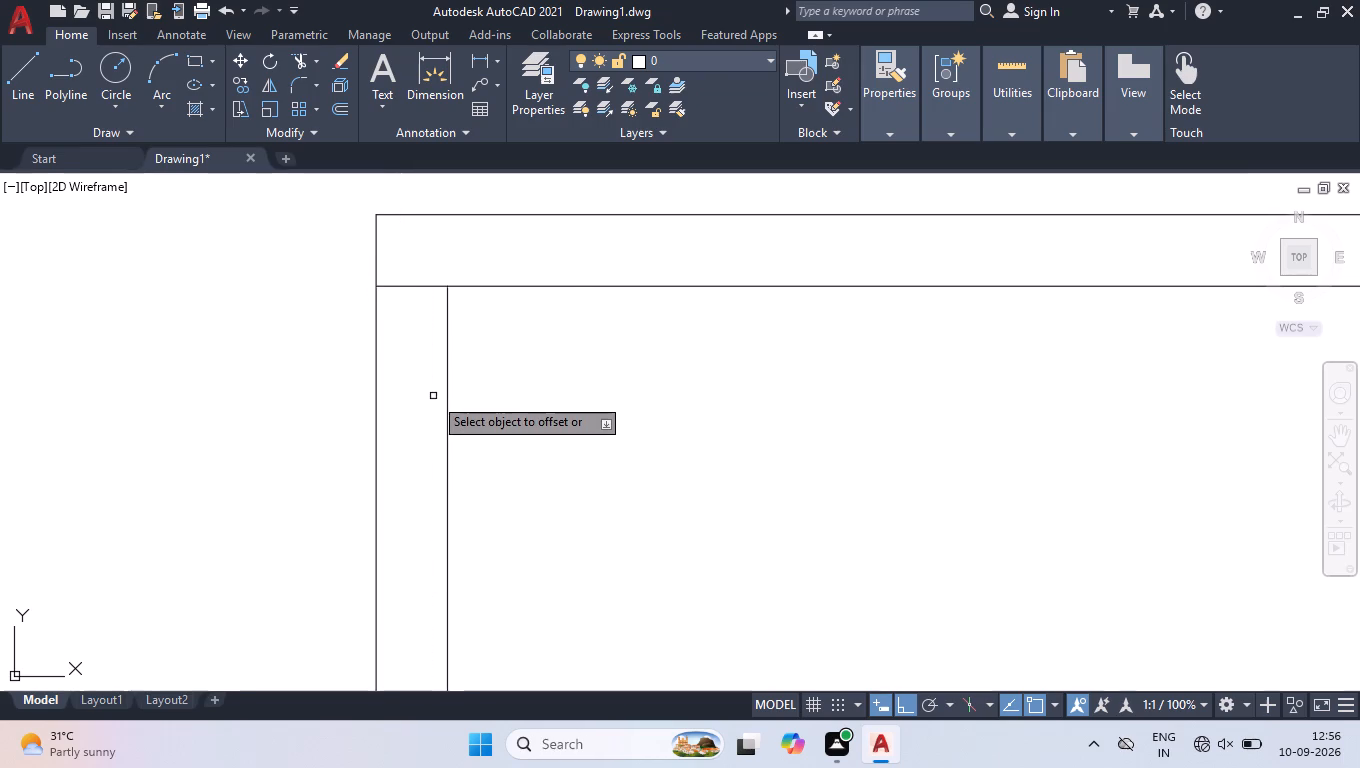
{"action": "key", "text": "space"}
Trim both wall faces between the two jamb lines to open a 3' doorway in the wide room's left wall.
{"action": "scroll", "coordinate": [443, 401], "scroll_direction": "down", "scroll_amount": 4}
{"action": "scroll", "coordinate": [432, 470], "scroll_direction": "up", "scroll_amount": 1}
{"action": "type", "text": "tr"}
{"action": "key", "text": "Return"}
{"action": "left_click", "coordinate": [420, 456]}
{"action": "left_click", "coordinate": [503, 455]}
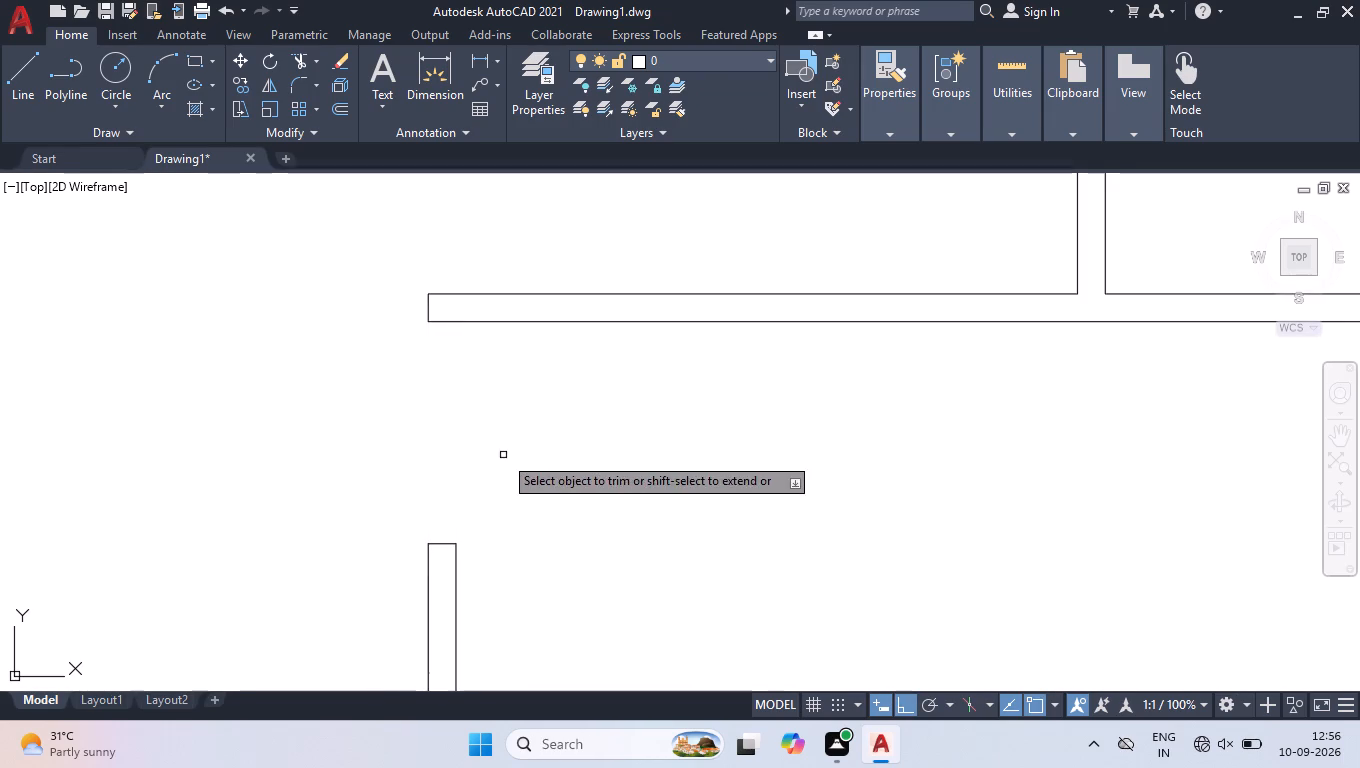
{"action": "key", "text": "space"}
{"action": "scroll", "coordinate": [539, 424], "scroll_direction": "down", "scroll_amount": 3}
{"action": "scroll", "coordinate": [654, 414], "scroll_direction": "down", "scroll_amount": 2}
{"action": "scroll", "coordinate": [539, 563], "scroll_direction": "up", "scroll_amount": 2}
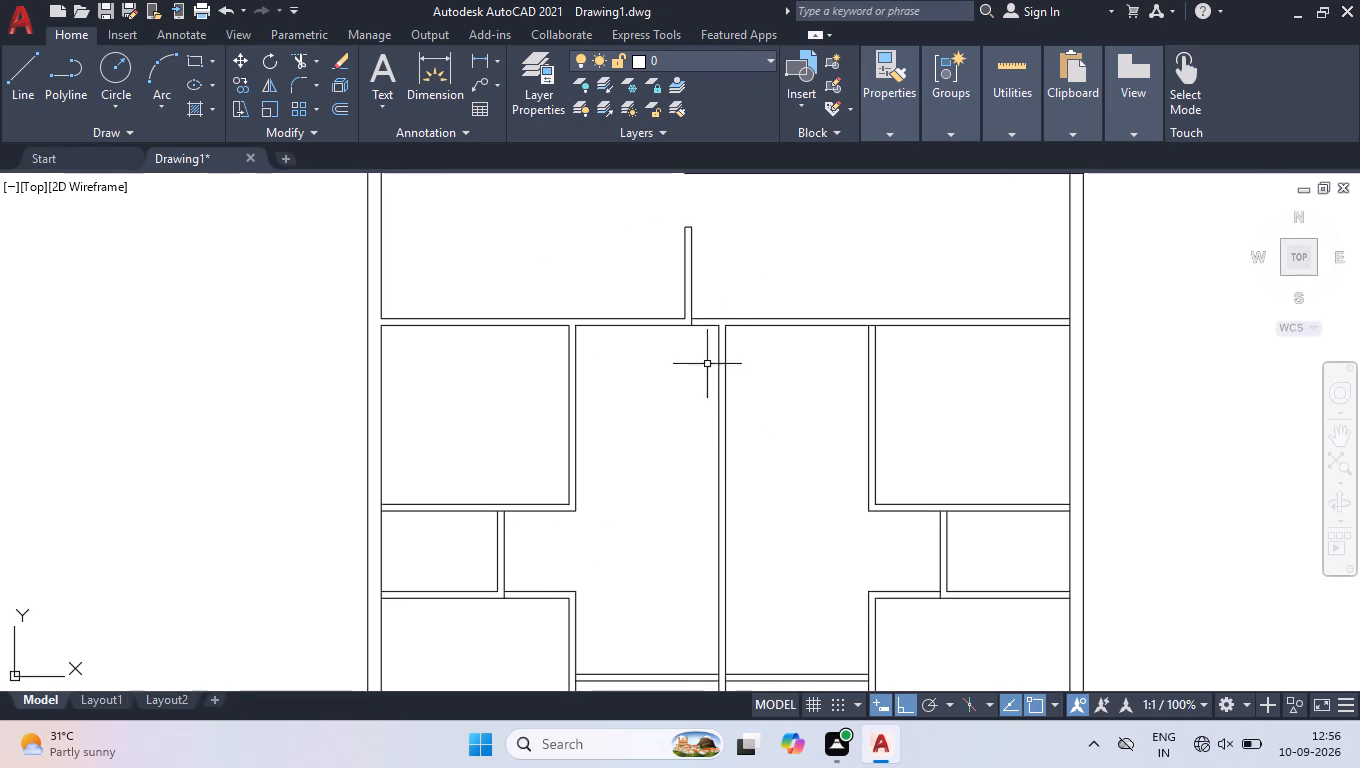
Add a linear dimension from the central wall's left face to the short stub wall's right face, just below the horizontal wall.
{"action": "scroll", "coordinate": [702, 354], "scroll_direction": "down", "scroll_amount": 1}
{"action": "scroll", "coordinate": [691, 301], "scroll_direction": "up", "scroll_amount": 3}
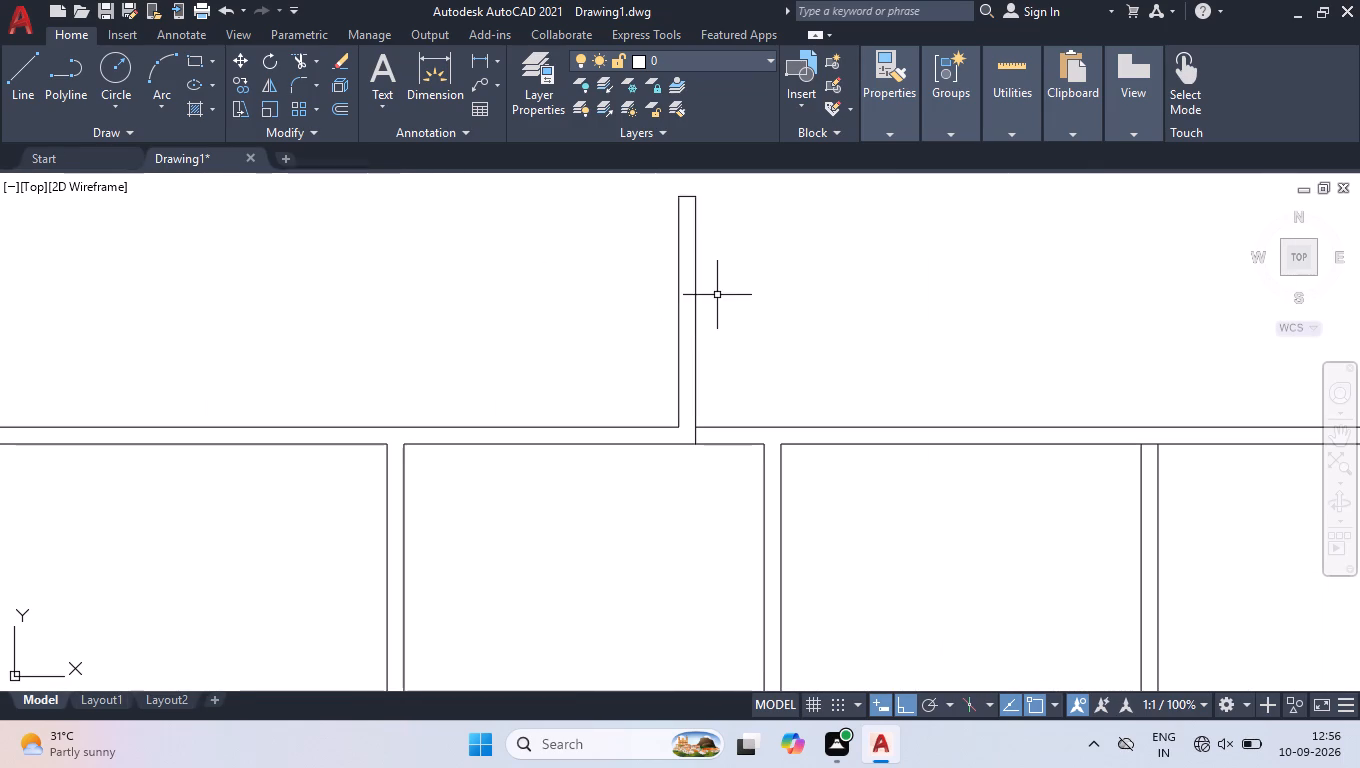
{"action": "scroll", "coordinate": [767, 447], "scroll_direction": "up", "scroll_amount": 2}
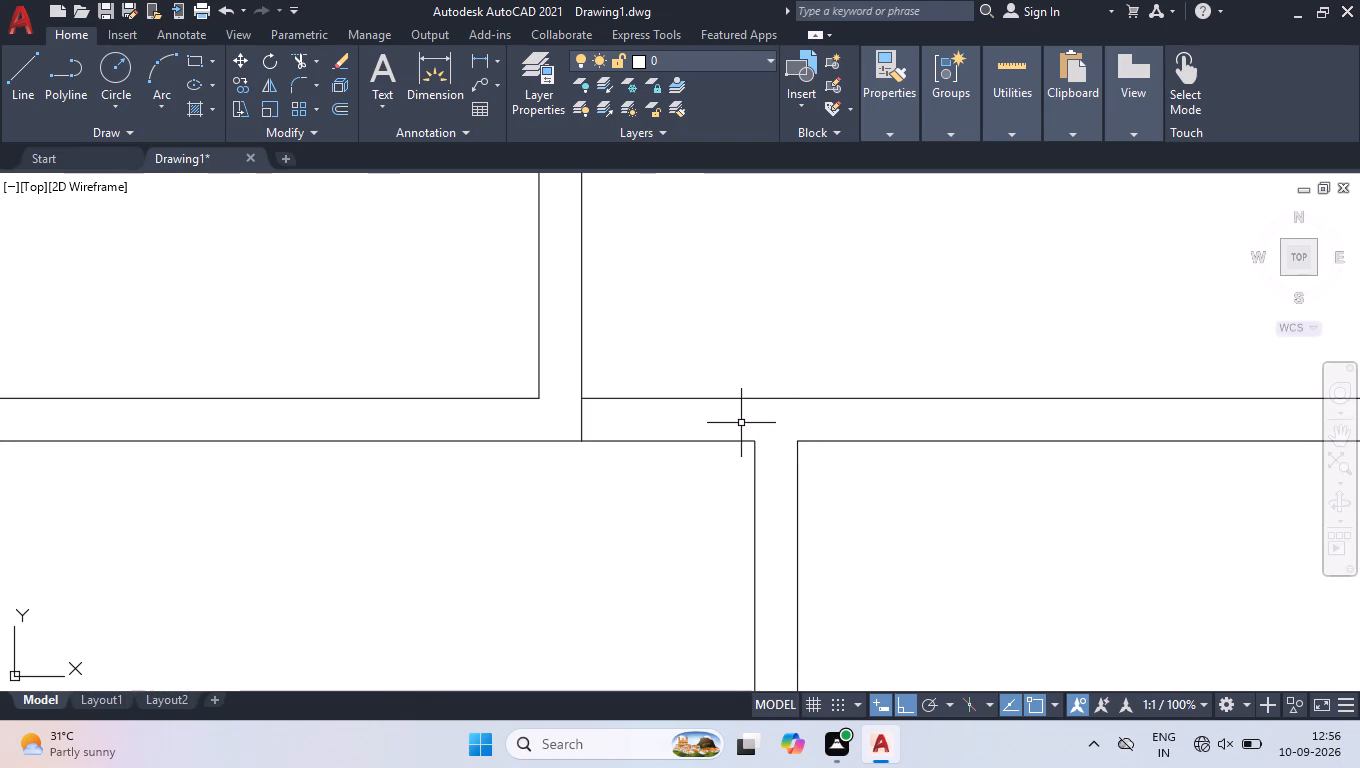
{"action": "key", "text": "d"}
{"action": "type", "text": "li"}
{"action": "key", "text": "Return"}
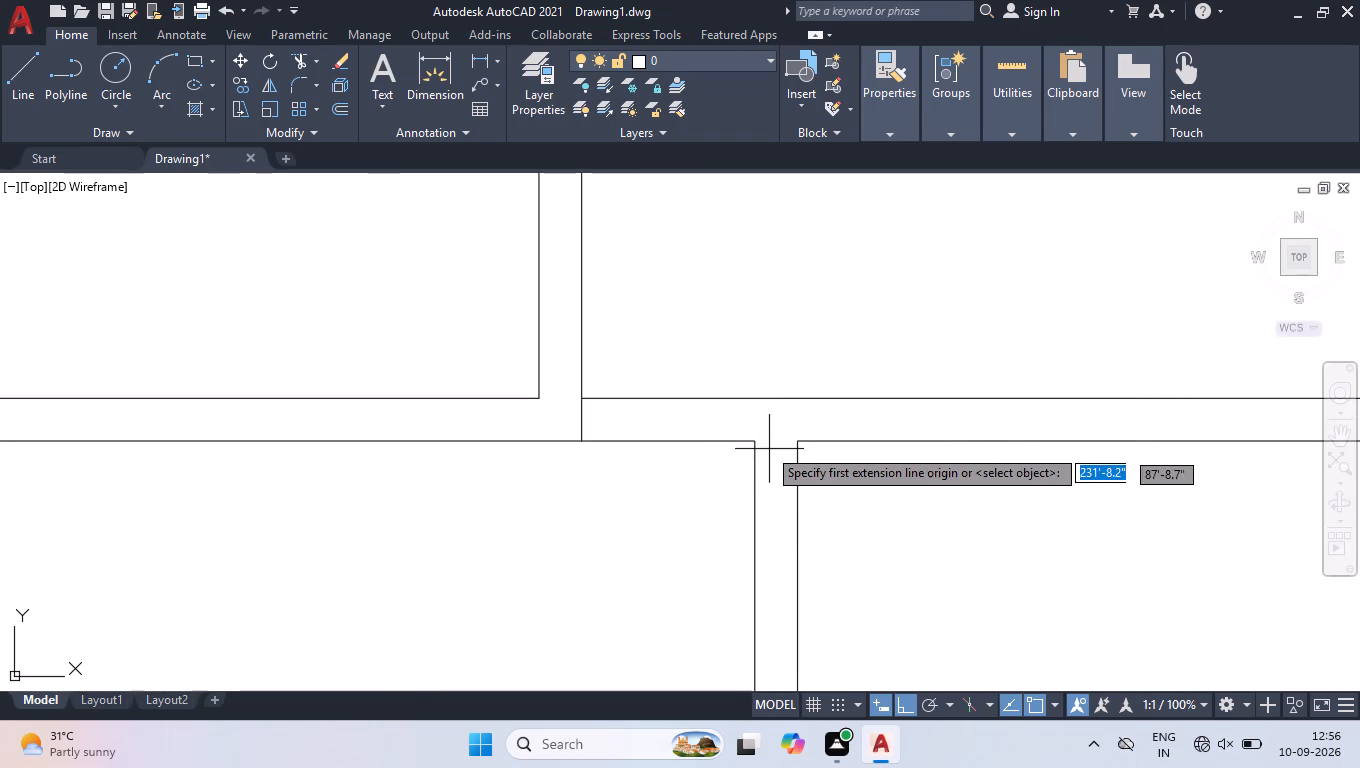
{"action": "left_click", "coordinate": [758, 444]}
{"action": "left_click", "coordinate": [584, 439]}
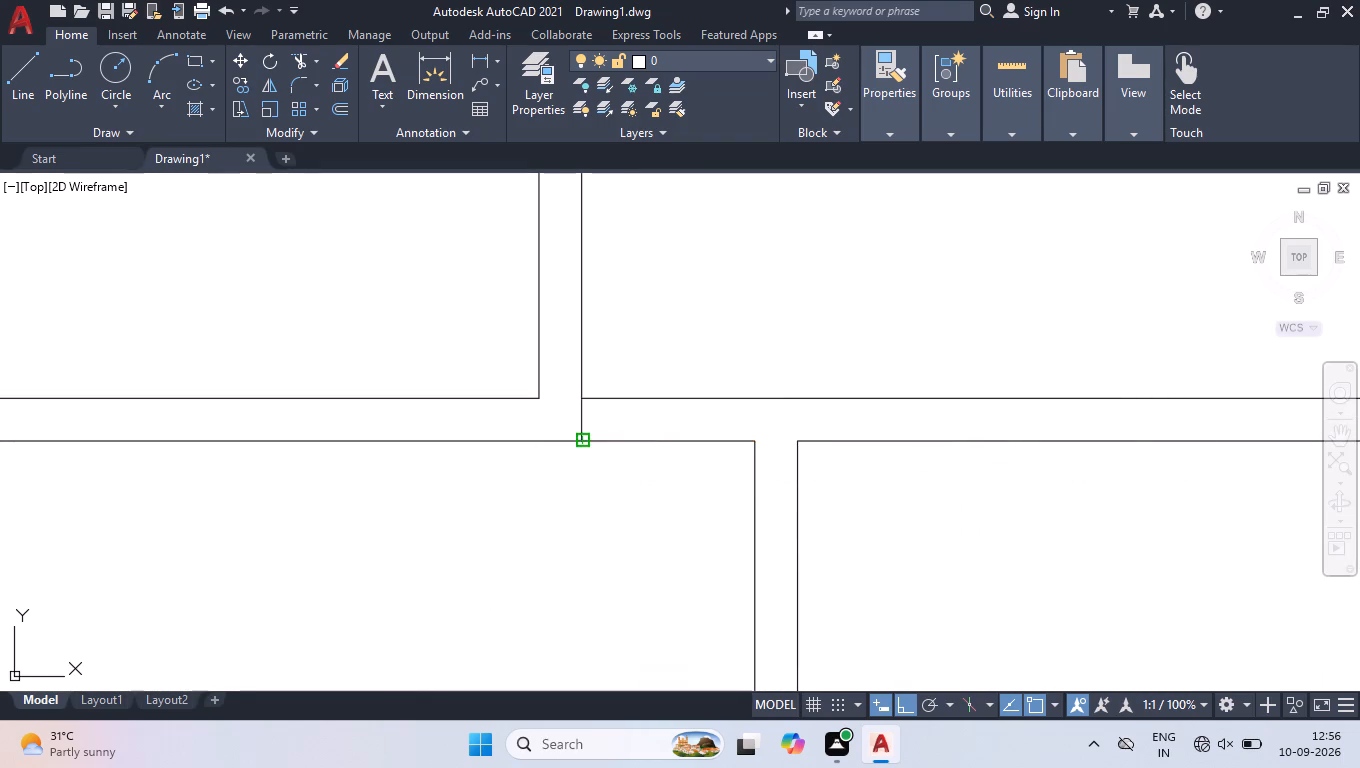
{"action": "left_click", "coordinate": [573, 488]}
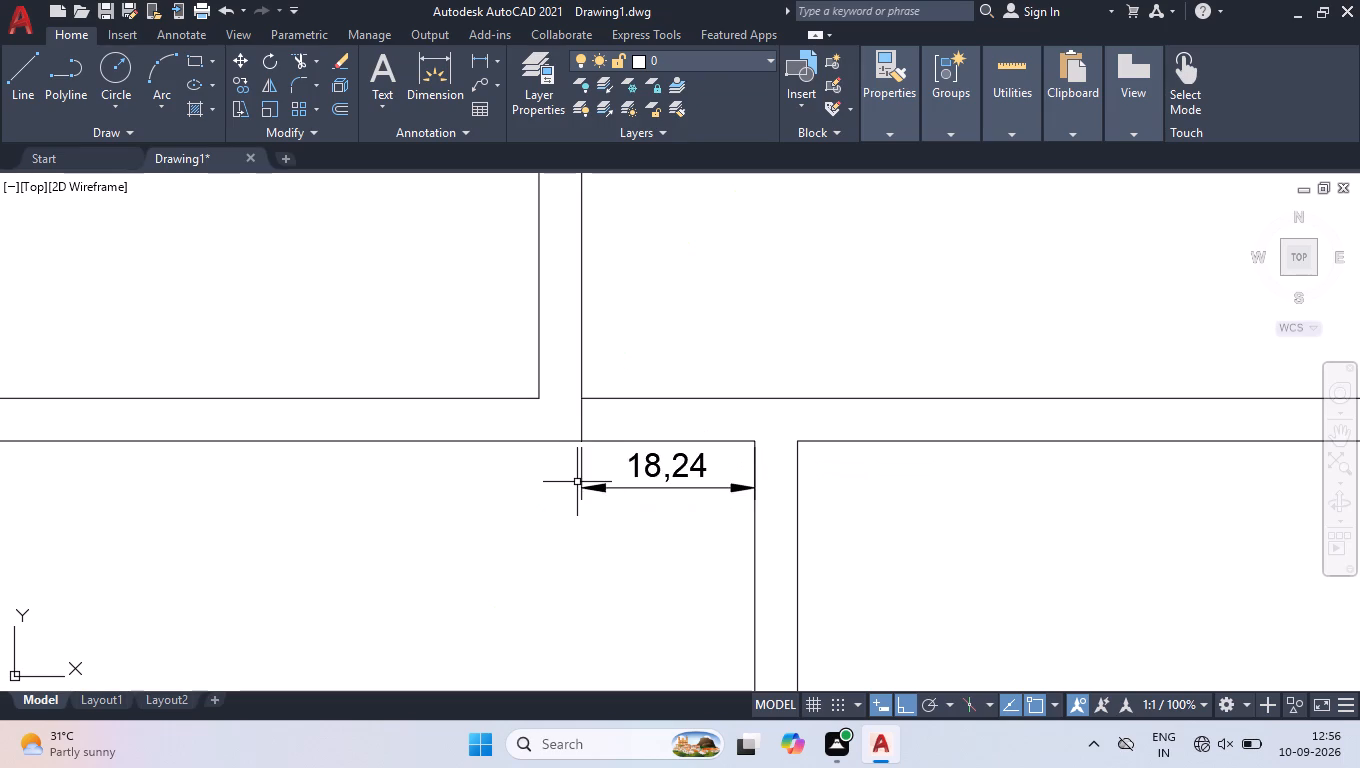
Modify the ISO-25 dimension style to Engineering units with 0'-0.0" precision.
{"action": "key", "text": "d"}
{"action": "key", "text": "Return"}
{"action": "left_click", "coordinate": [887, 338]}
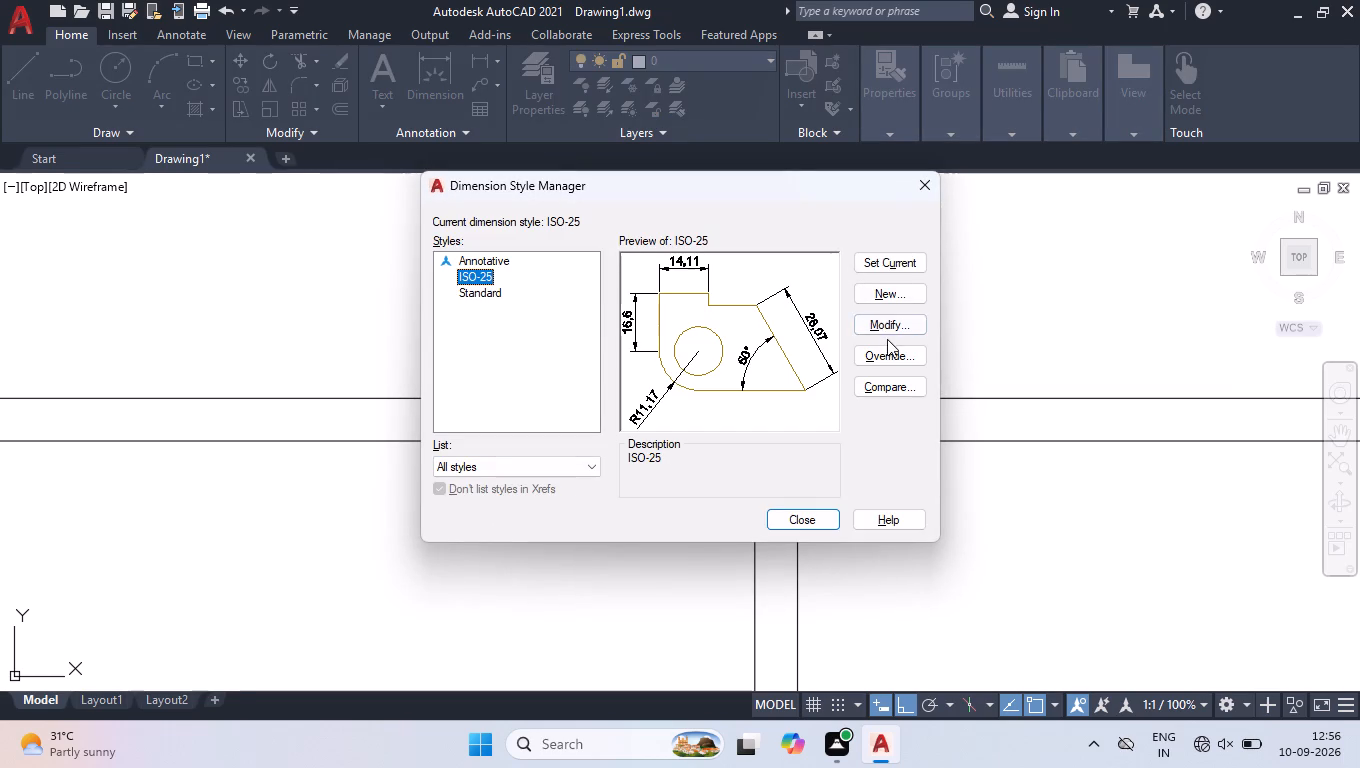
{"action": "left_click", "coordinate": [874, 312]}
{"action": "left_click", "coordinate": [877, 322]}
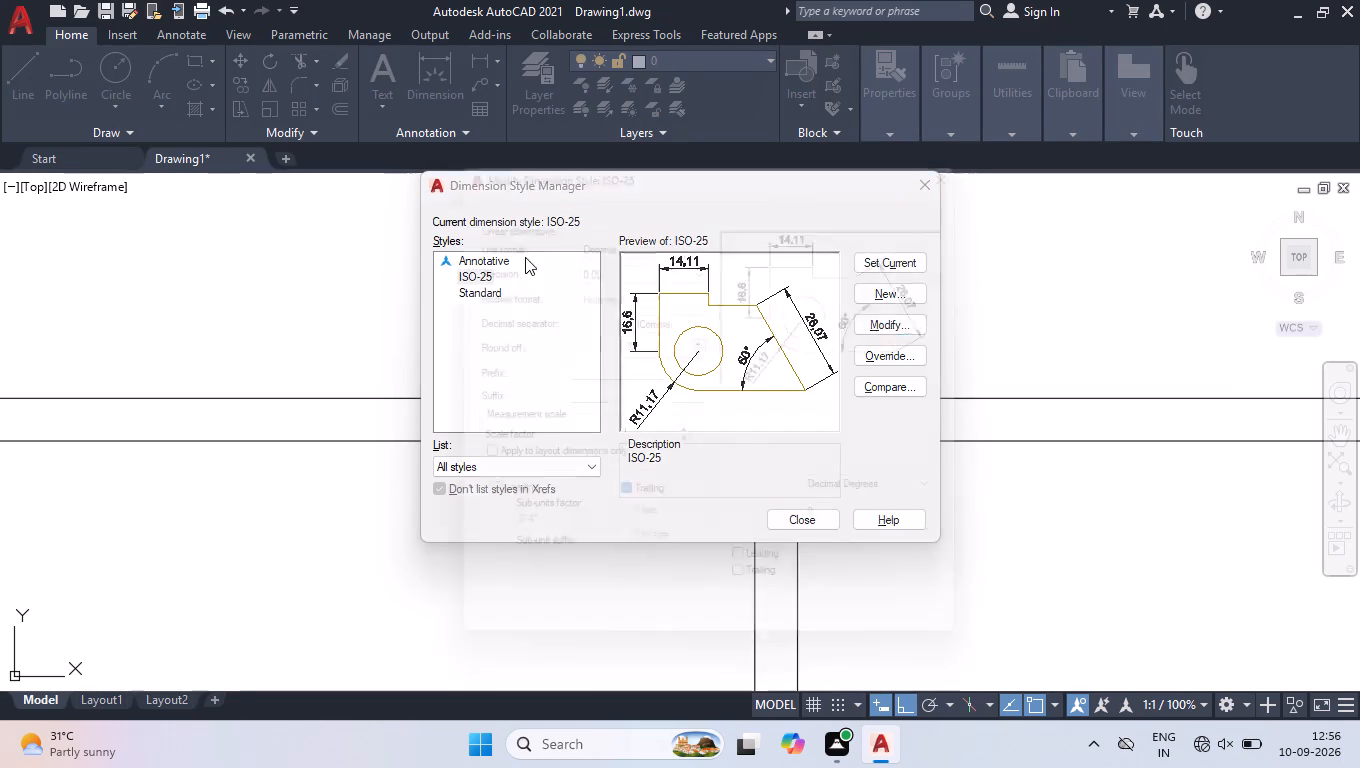
{"action": "left_click", "coordinate": [642, 237]}
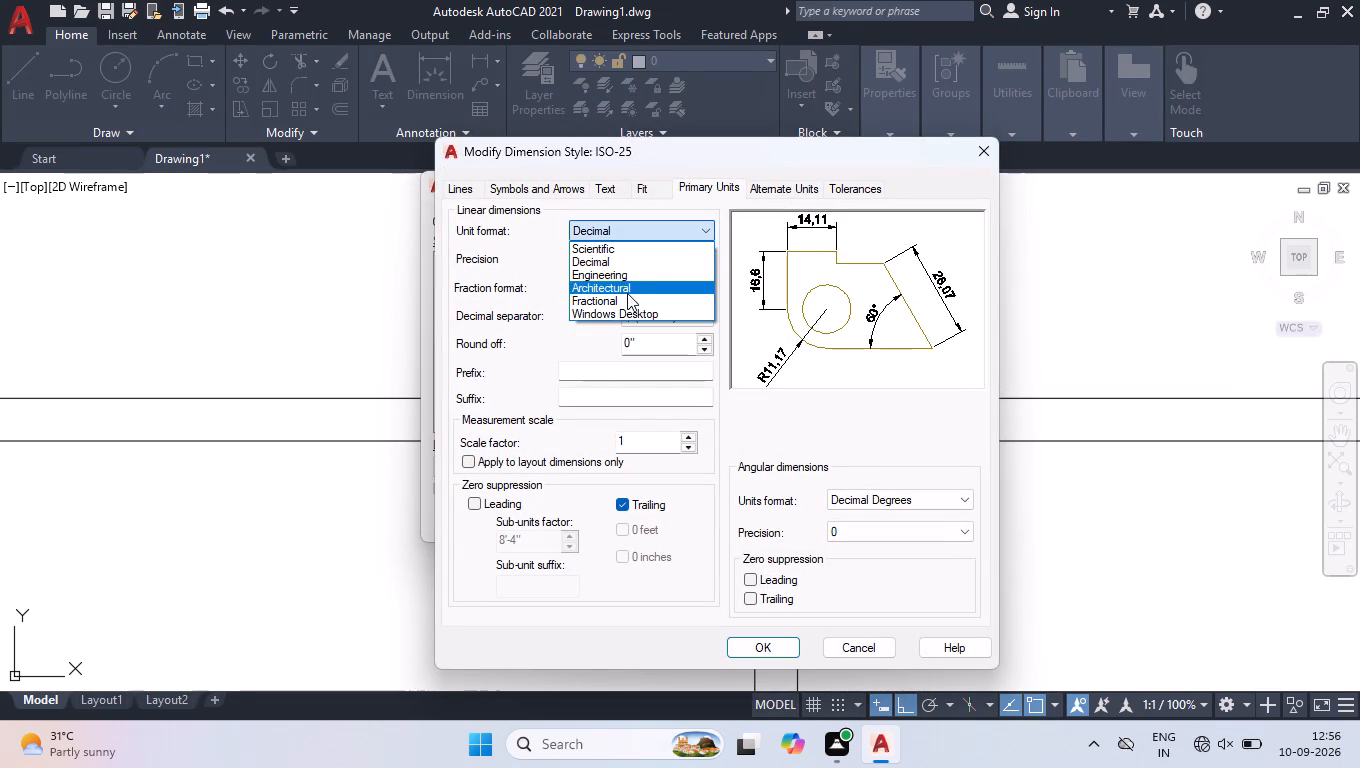
{"action": "left_click", "coordinate": [636, 278]}
{"action": "left_click", "coordinate": [633, 262]}
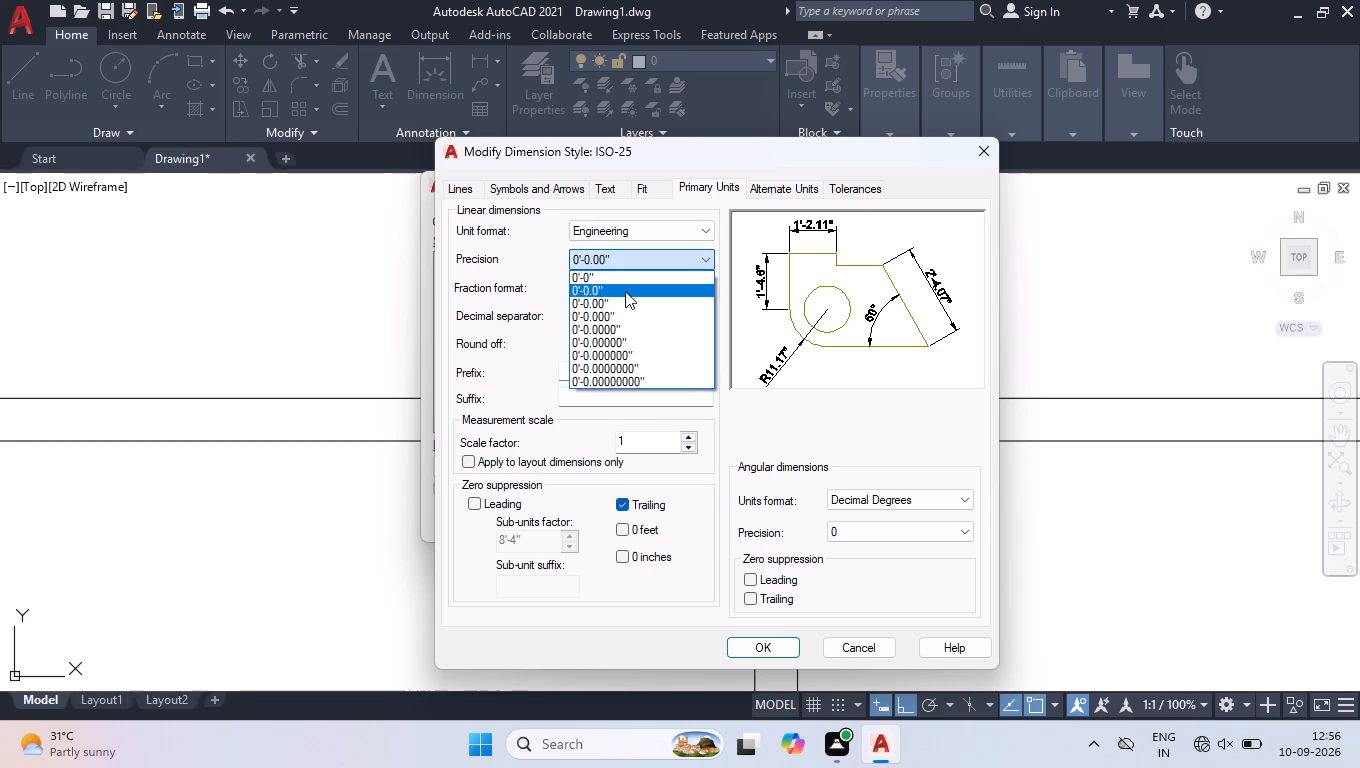
{"action": "left_click", "coordinate": [625, 291]}
{"action": "left_click", "coordinate": [762, 655]}
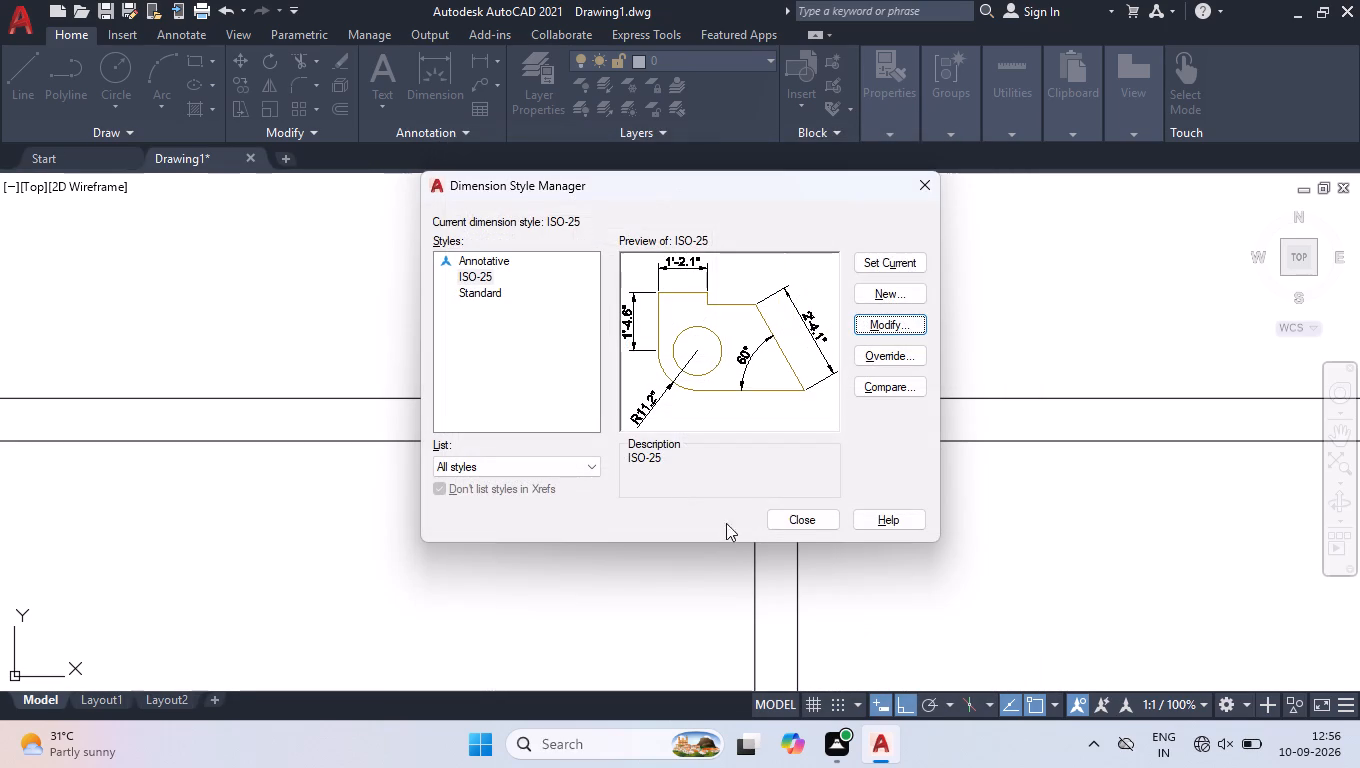
{"action": "left_click", "coordinate": [787, 522]}
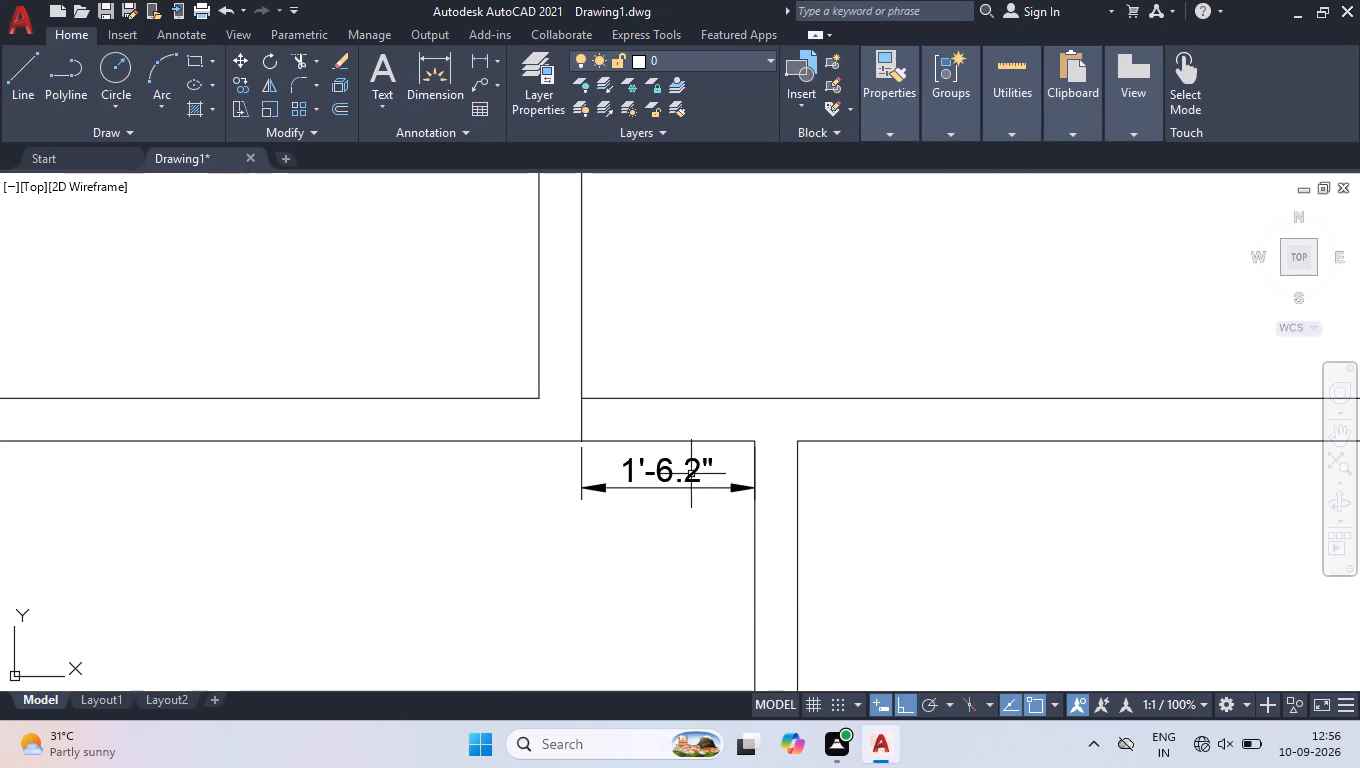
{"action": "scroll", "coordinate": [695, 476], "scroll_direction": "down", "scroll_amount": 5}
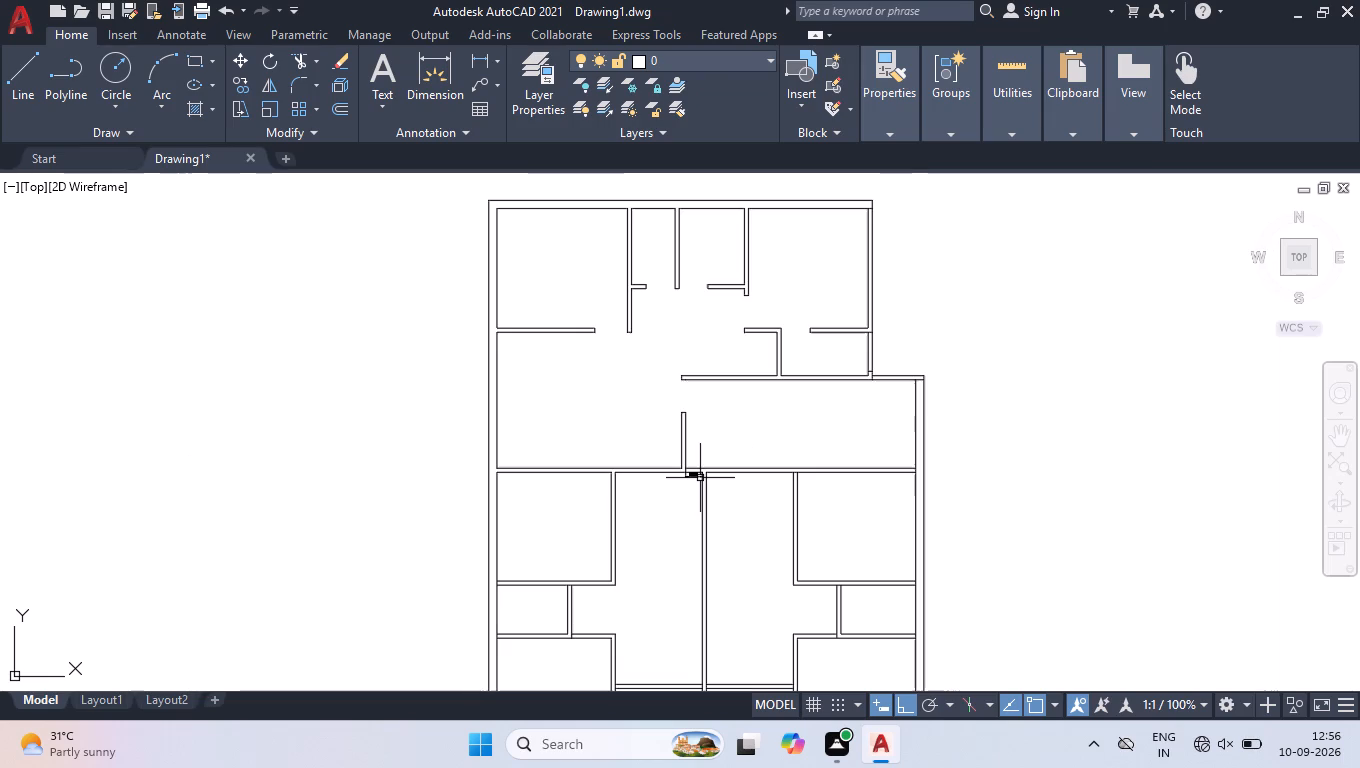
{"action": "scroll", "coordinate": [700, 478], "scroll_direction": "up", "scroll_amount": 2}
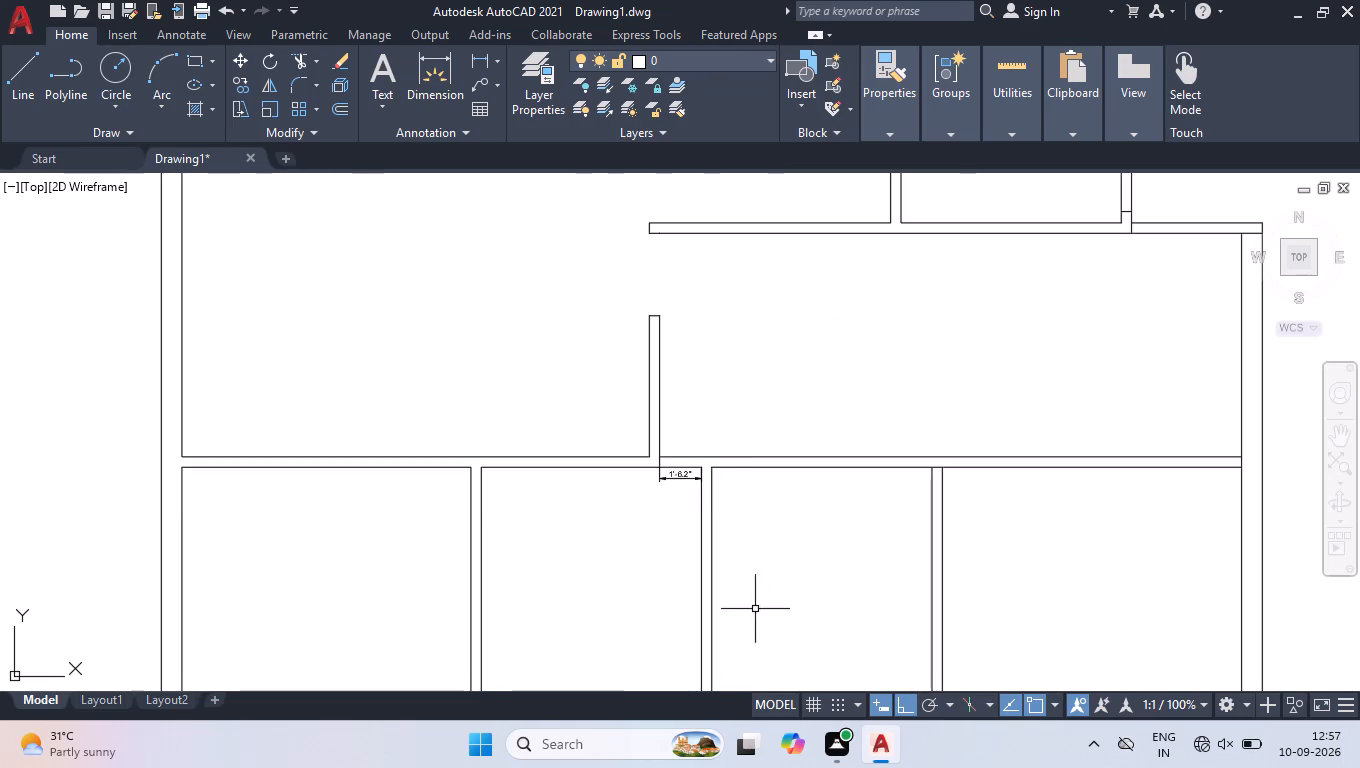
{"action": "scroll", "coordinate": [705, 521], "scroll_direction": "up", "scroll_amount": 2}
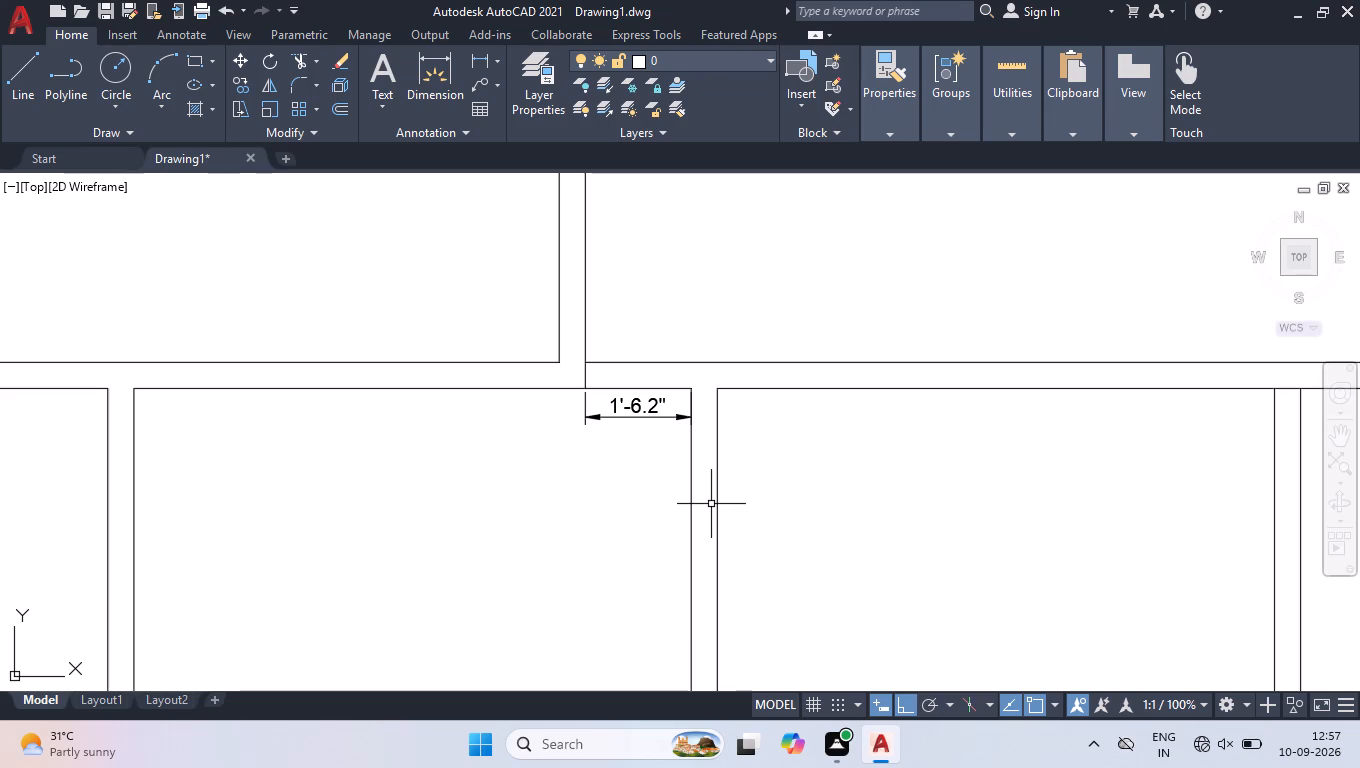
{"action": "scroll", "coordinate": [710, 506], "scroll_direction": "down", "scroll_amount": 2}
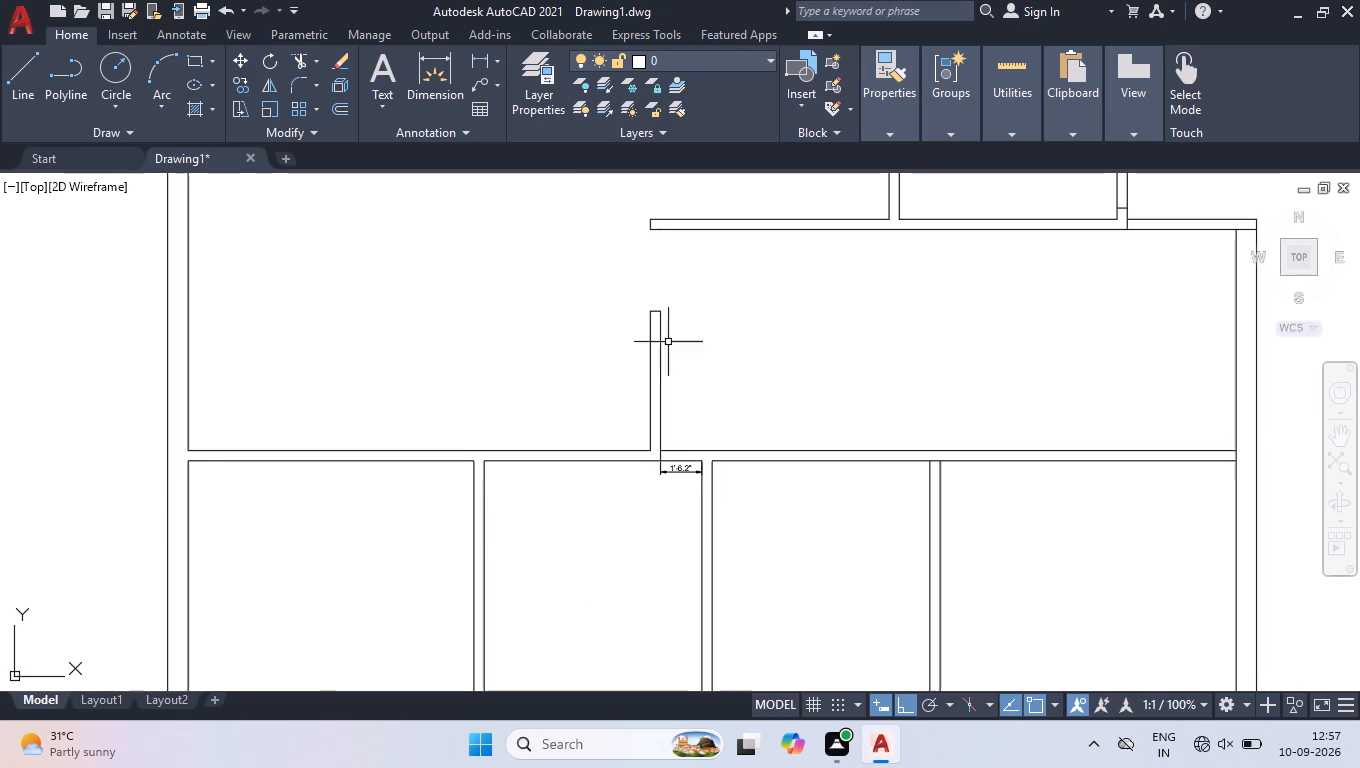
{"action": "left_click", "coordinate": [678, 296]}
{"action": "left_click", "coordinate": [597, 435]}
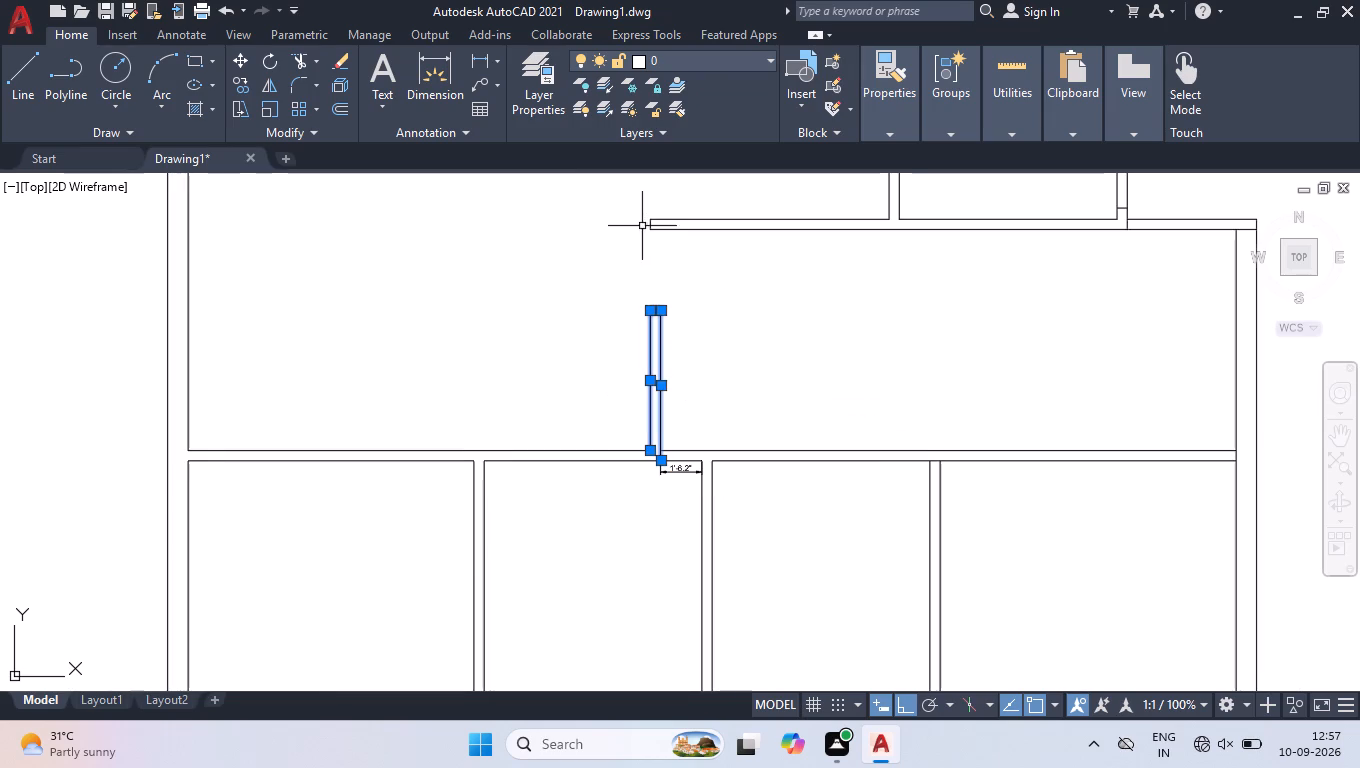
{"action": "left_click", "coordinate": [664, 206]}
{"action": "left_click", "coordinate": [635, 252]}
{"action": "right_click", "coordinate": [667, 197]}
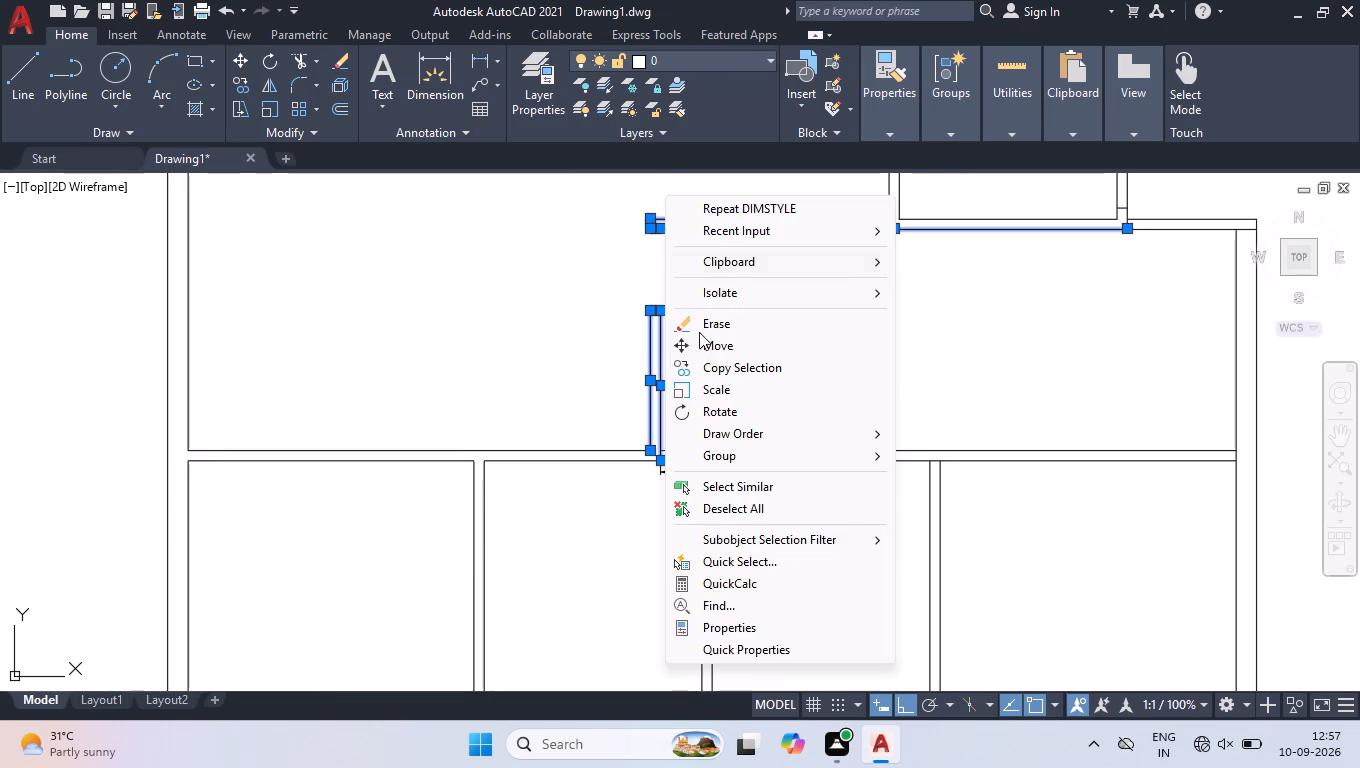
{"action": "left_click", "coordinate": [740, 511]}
Move the short stub wall and the end cap of the wall above it 5.8" to the left.
{"action": "left_click", "coordinate": [697, 276]}
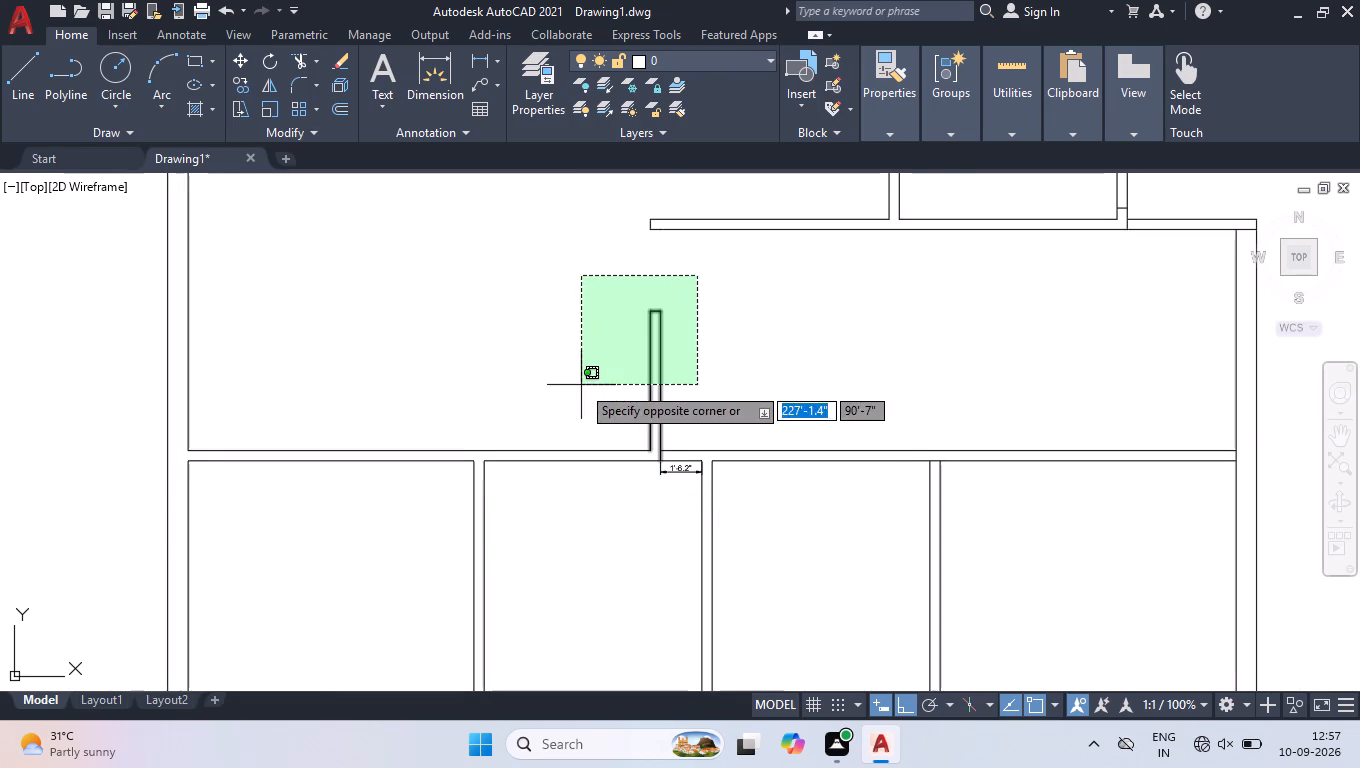
{"action": "left_click", "coordinate": [581, 385]}
{"action": "left_click_drag", "start_coordinate": [628, 211], "coordinate": [633, 221]}
{"action": "left_click", "coordinate": [693, 260]}
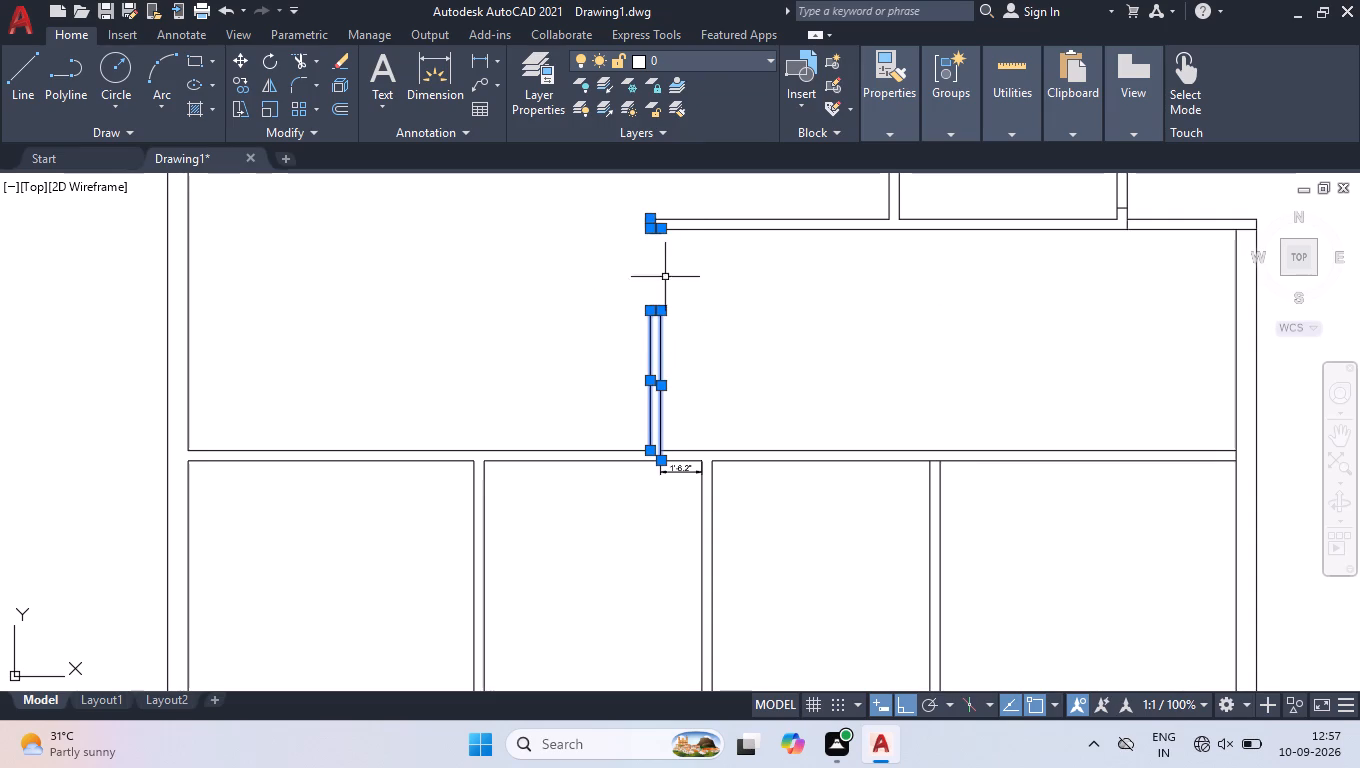
{"action": "scroll", "coordinate": [659, 232], "scroll_direction": "up", "scroll_amount": 4}
{"action": "scroll", "coordinate": [660, 243], "scroll_direction": "down", "scroll_amount": 2}
{"action": "scroll", "coordinate": [619, 189], "scroll_direction": "up", "scroll_amount": 3}
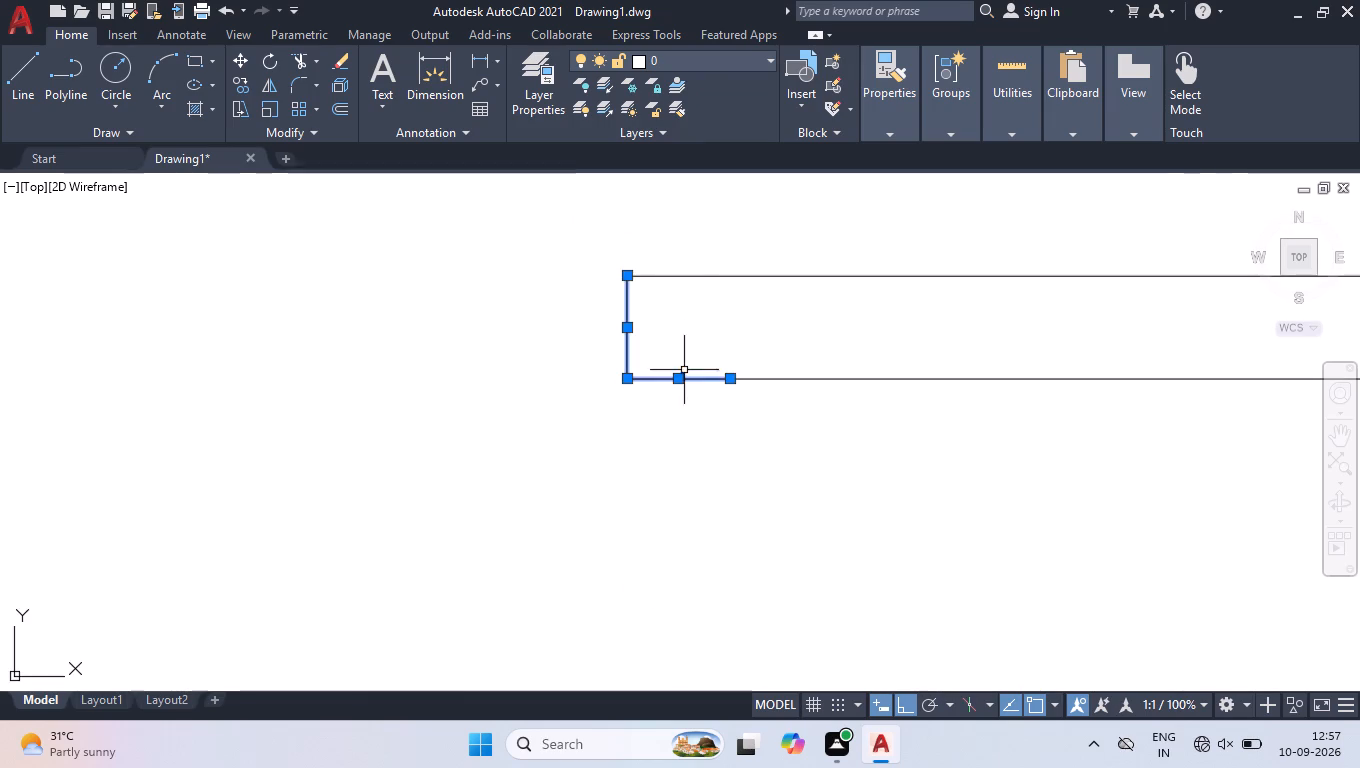
{"action": "scroll", "coordinate": [684, 372], "scroll_direction": "up", "scroll_amount": 3}
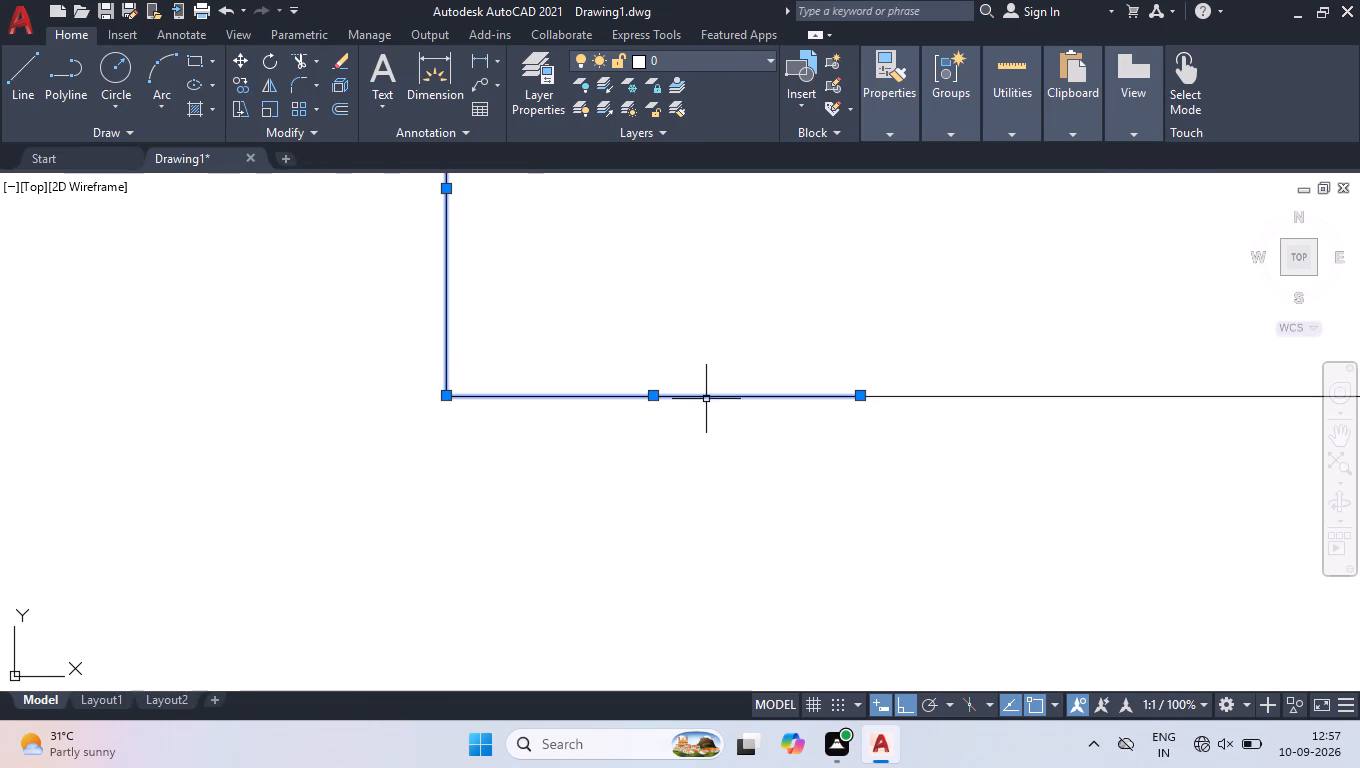
{"action": "left_click", "coordinate": [706, 399], "text": "shift"}
{"action": "scroll", "coordinate": [708, 375], "scroll_direction": "down", "scroll_amount": 8}
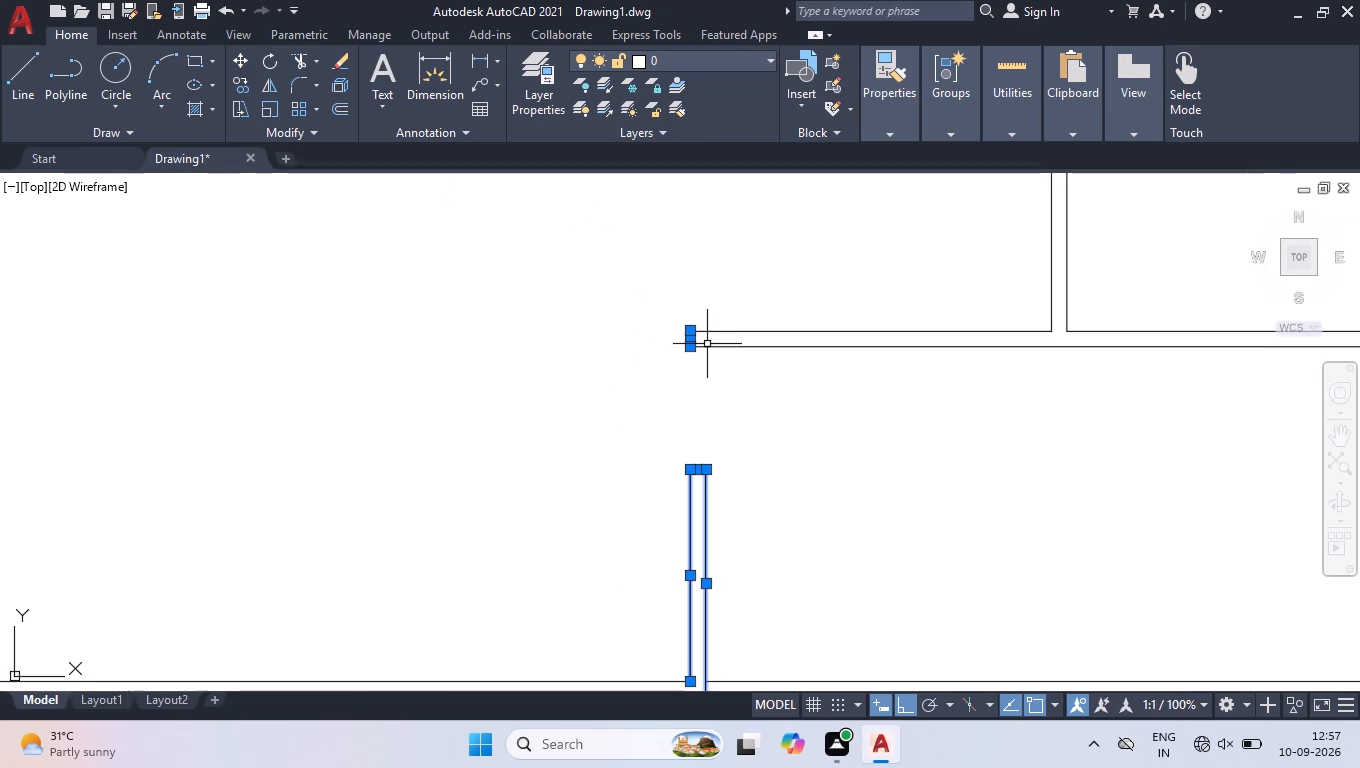
{"action": "key", "text": "m"}
{"action": "key", "text": "Return"}
{"action": "scroll", "coordinate": [682, 373], "scroll_direction": "down", "scroll_amount": 1}
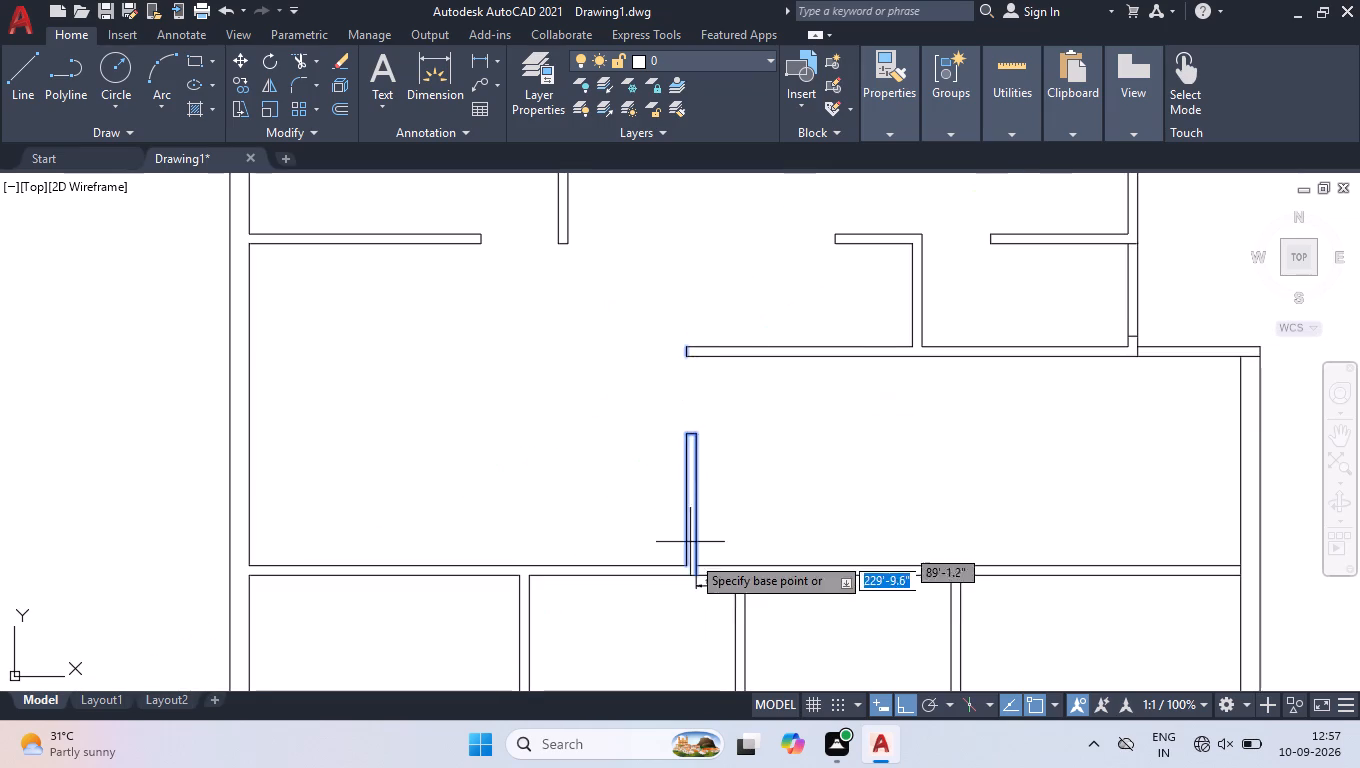
{"action": "scroll", "coordinate": [698, 587], "scroll_direction": "up", "scroll_amount": 4}
{"action": "left_click", "coordinate": [666, 514]}
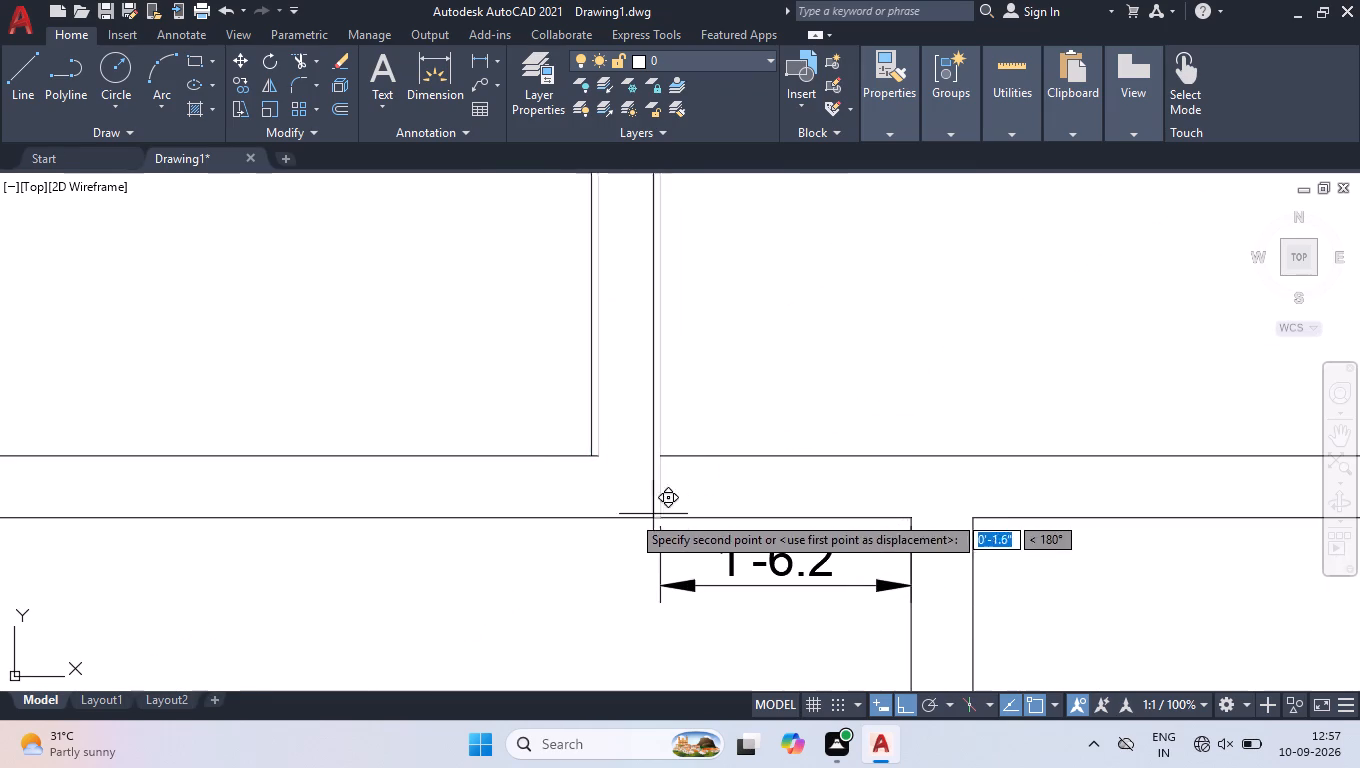
{"action": "type", "text": "5.8"}
{"action": "key", "text": "Return"}
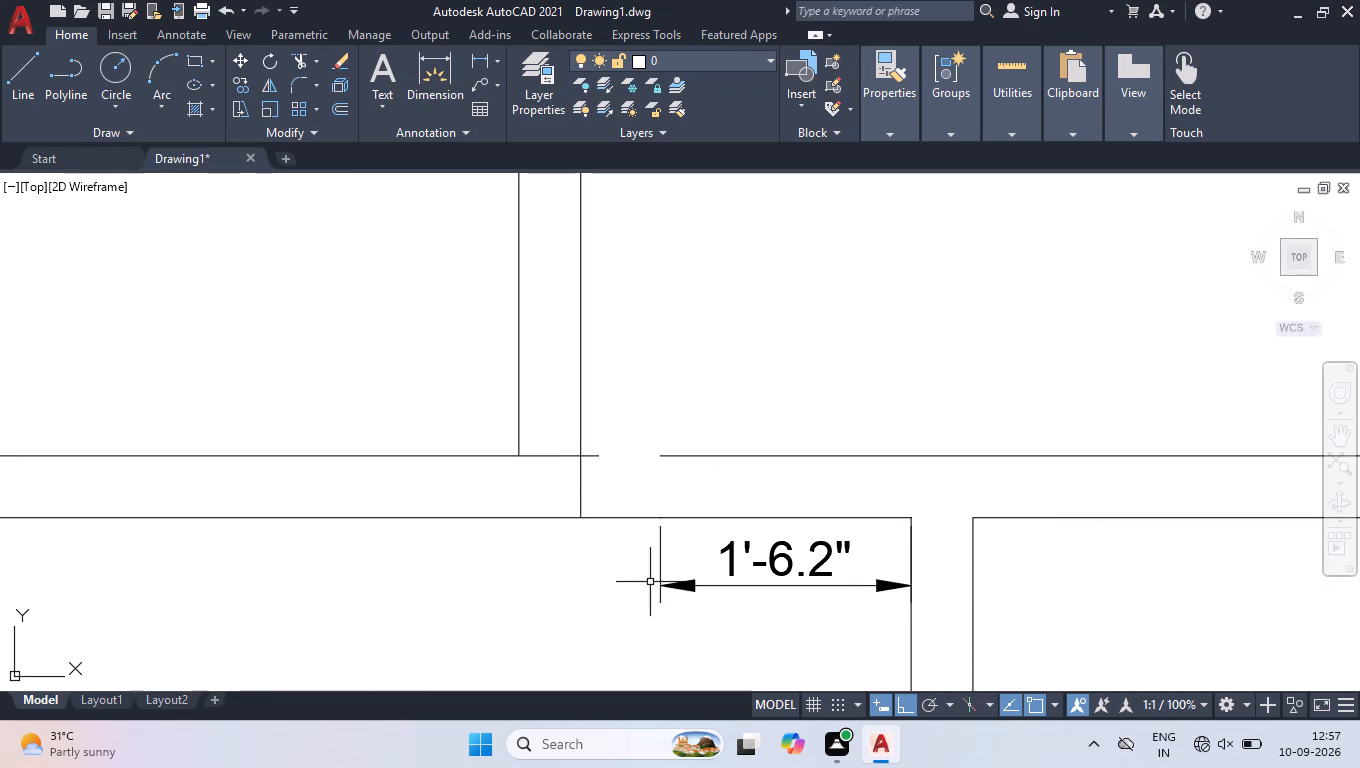
Stretch the dimension's left origin to the moved stub wall's right face and clear the selection.
{"action": "left_click", "coordinate": [679, 591]}
{"action": "left_click", "coordinate": [657, 513]}
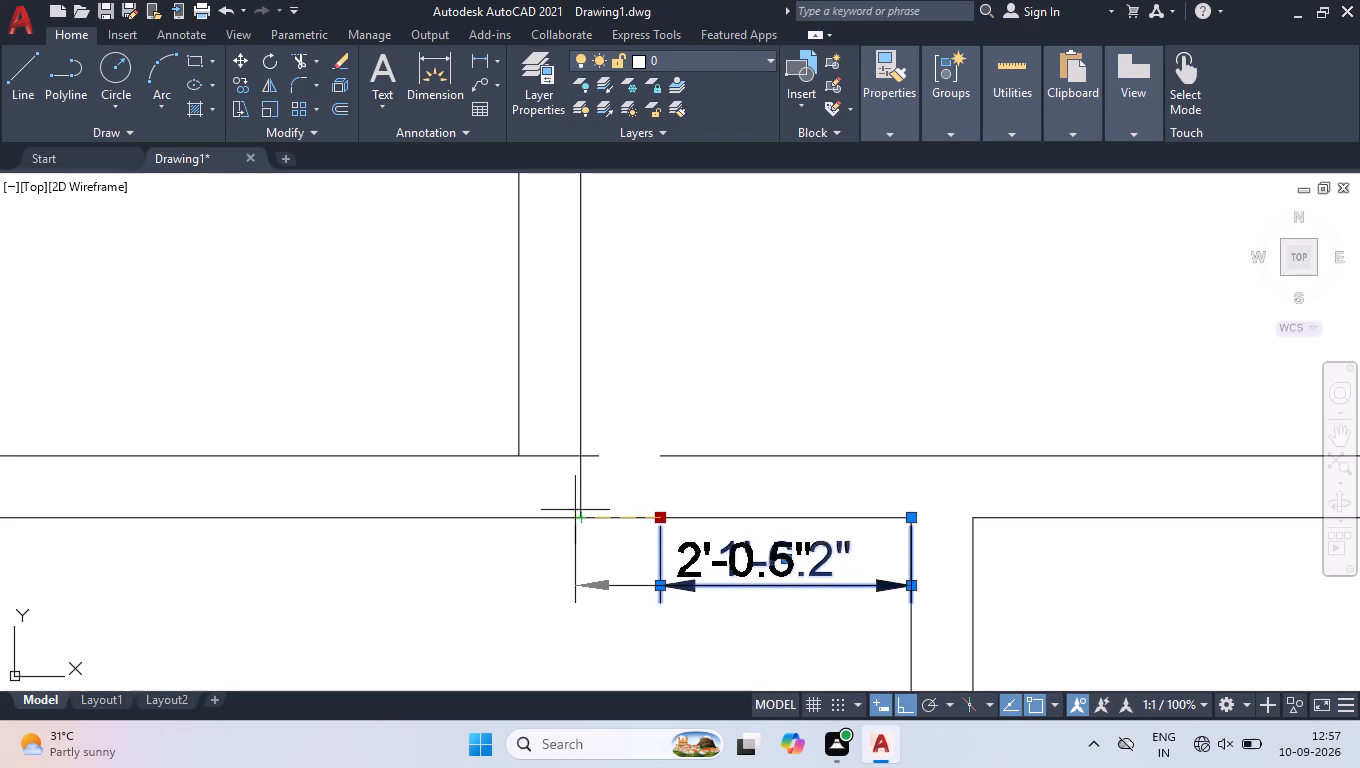
{"action": "left_click", "coordinate": [577, 521]}
{"action": "right_click", "coordinate": [631, 555]}
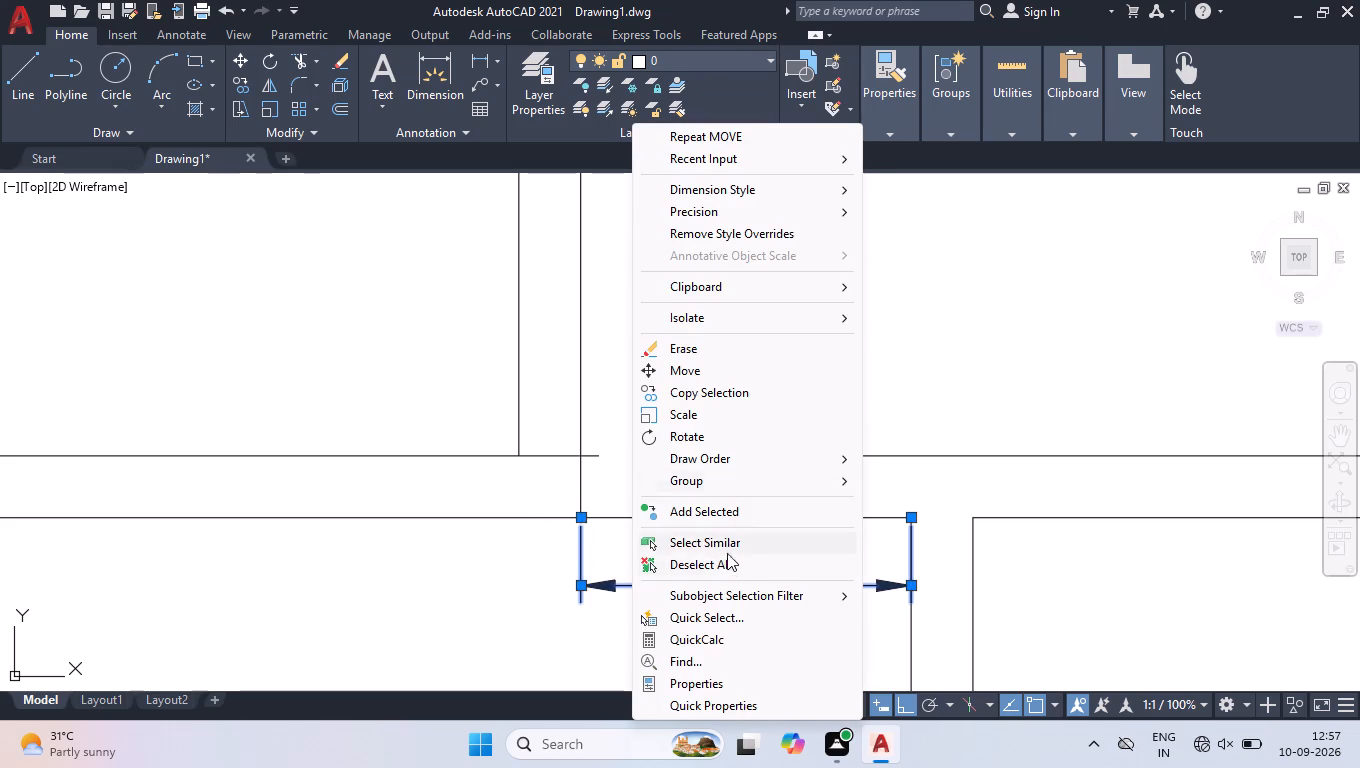
{"action": "left_click", "coordinate": [727, 558]}
Join the two upper-face line segments of the horizontal wall across the gap at the stub wall's base.
{"action": "scroll", "coordinate": [721, 556], "scroll_direction": "down", "scroll_amount": 1}
{"action": "left_click", "coordinate": [719, 483]}
{"action": "left_click", "coordinate": [685, 508]}
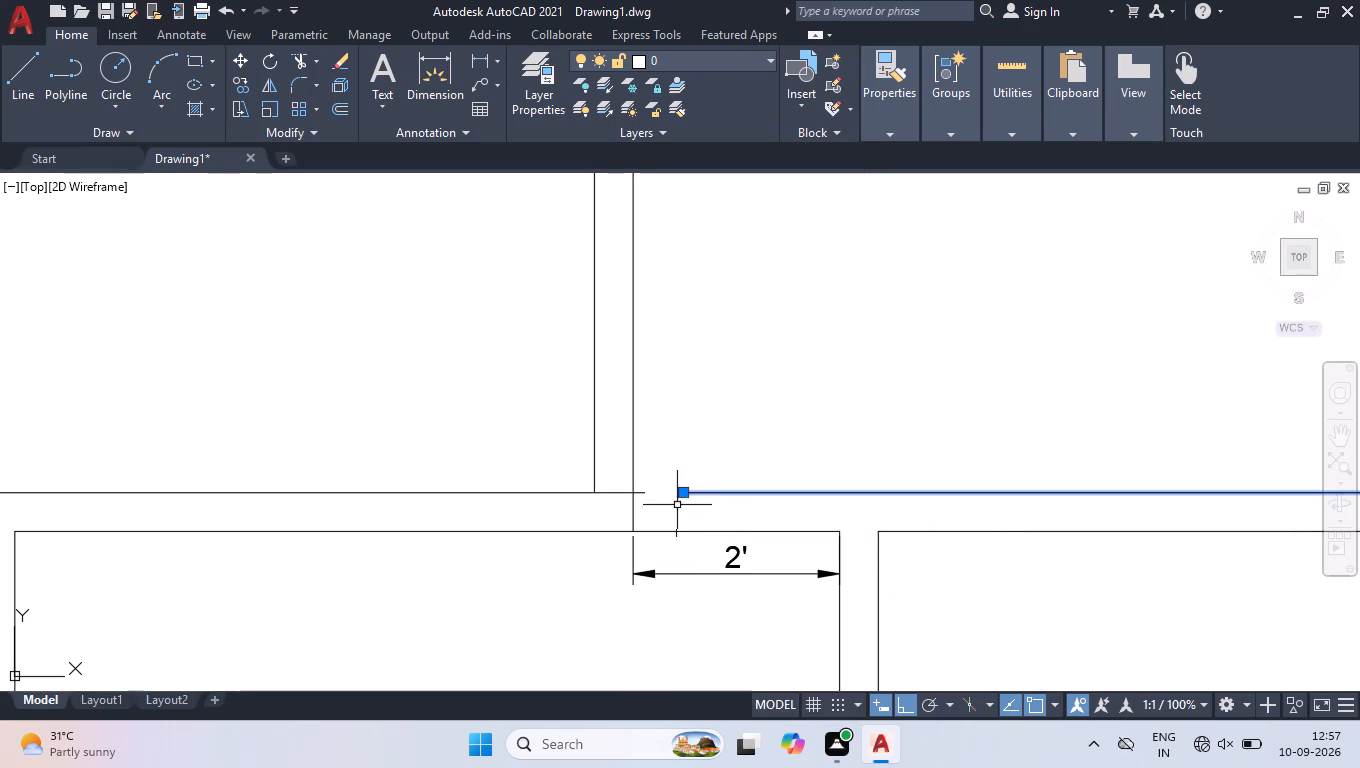
{"action": "left_click", "coordinate": [642, 491]}
{"action": "key", "text": "j"}
{"action": "key", "text": "Return"}
Trim the joined line between the stub wall's two faces to open the junction.
{"action": "type", "text": "tr"}
{"action": "key", "text": "Return"}
{"action": "left_click", "coordinate": [619, 512]}
{"action": "left_click", "coordinate": [608, 466]}
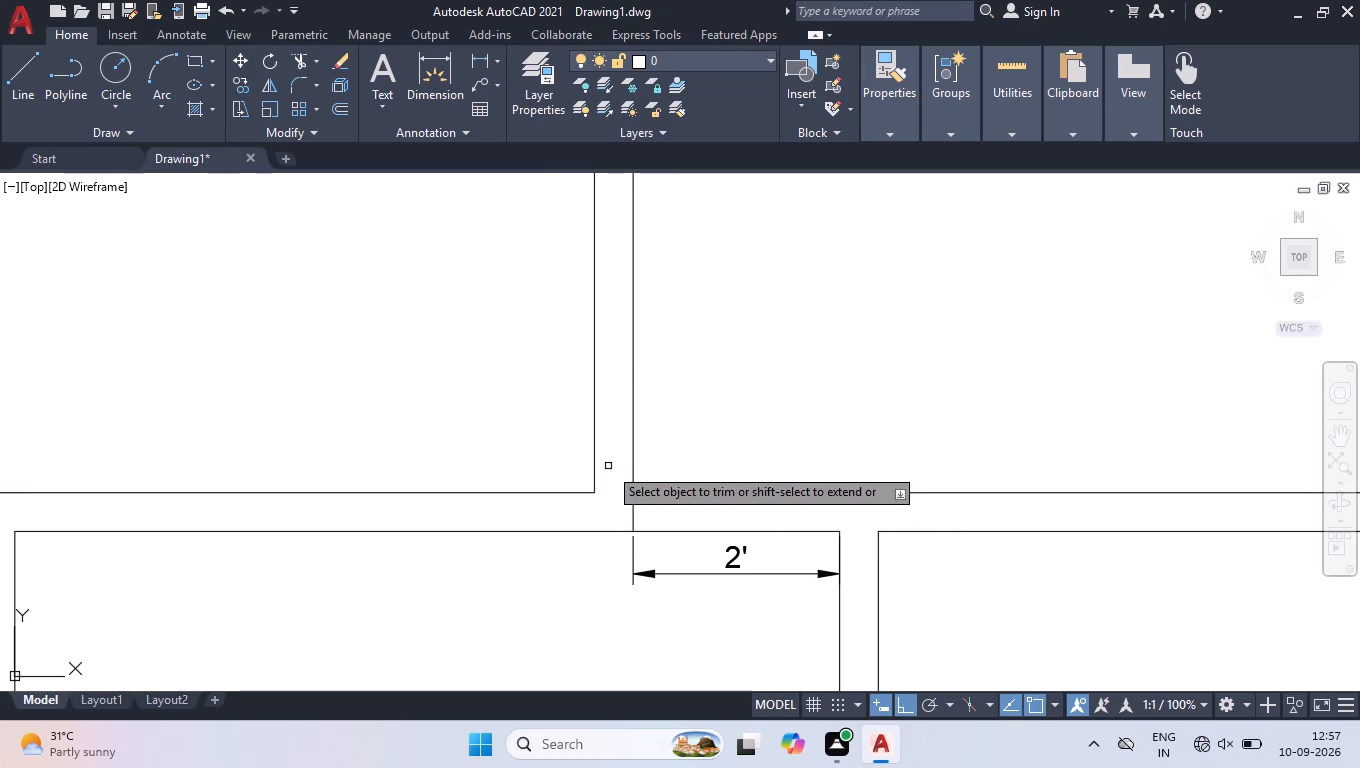
{"action": "key", "text": "Return"}
Extend both face lines of the wall above the stub to its moved end cap.
{"action": "scroll", "coordinate": [649, 477], "scroll_direction": "down", "scroll_amount": 4}
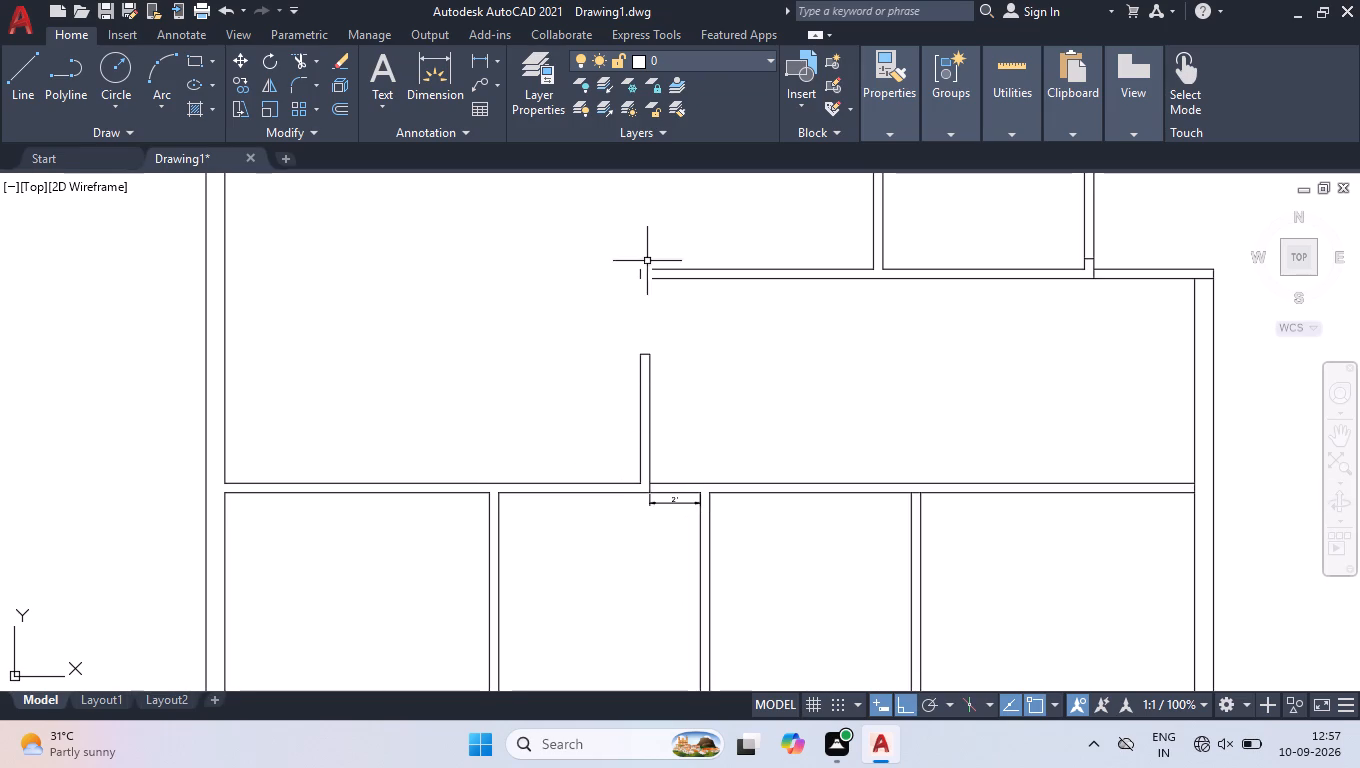
{"action": "scroll", "coordinate": [645, 234], "scroll_direction": "up", "scroll_amount": 4}
{"action": "type", "text": "ex"}
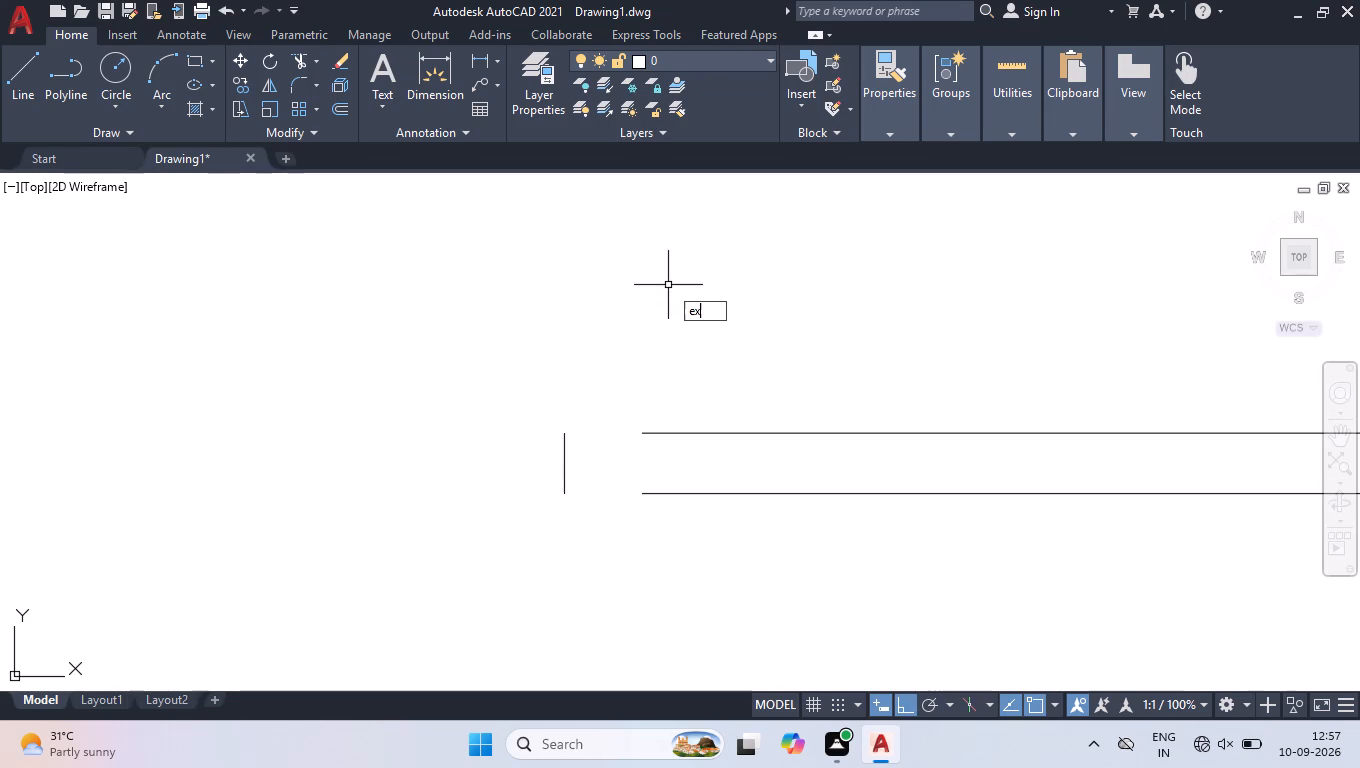
{"action": "key", "text": "Return"}
{"action": "left_click_drag", "start_coordinate": [786, 335], "coordinate": [789, 372]}
{"action": "left_click_drag", "start_coordinate": [688, 569], "coordinate": [709, 512]}
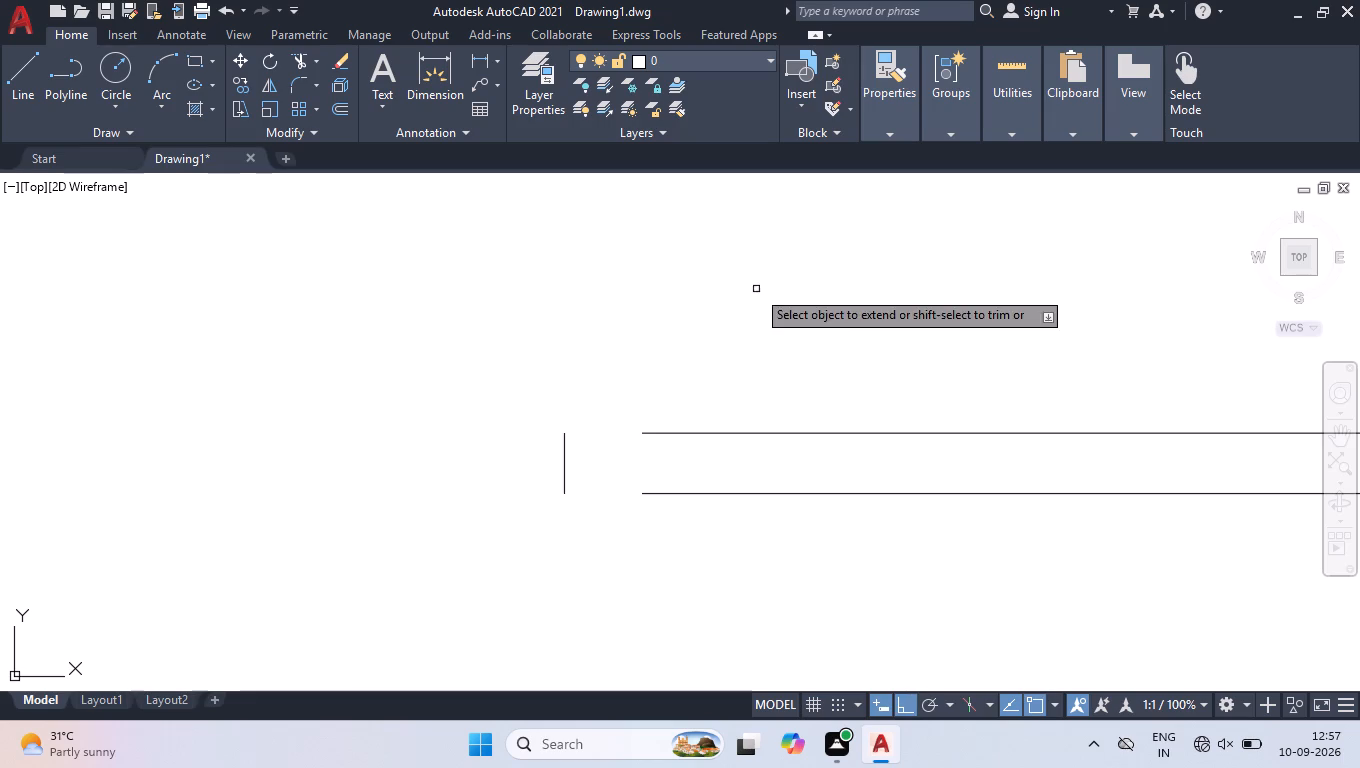
{"action": "left_click_drag", "start_coordinate": [721, 374], "coordinate": [715, 398]}
{"action": "left_click", "coordinate": [666, 534]}
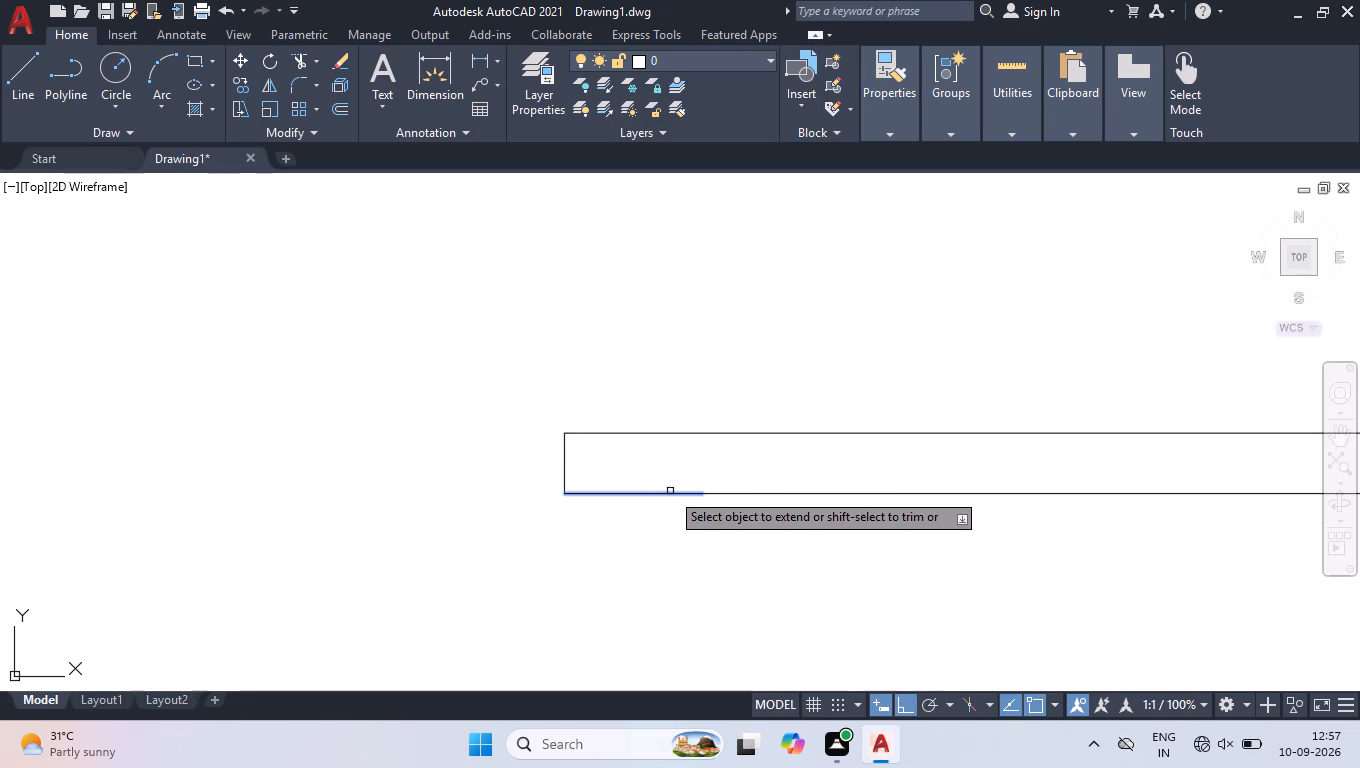
{"action": "left_click", "coordinate": [670, 491]}
{"action": "key", "text": "space"}
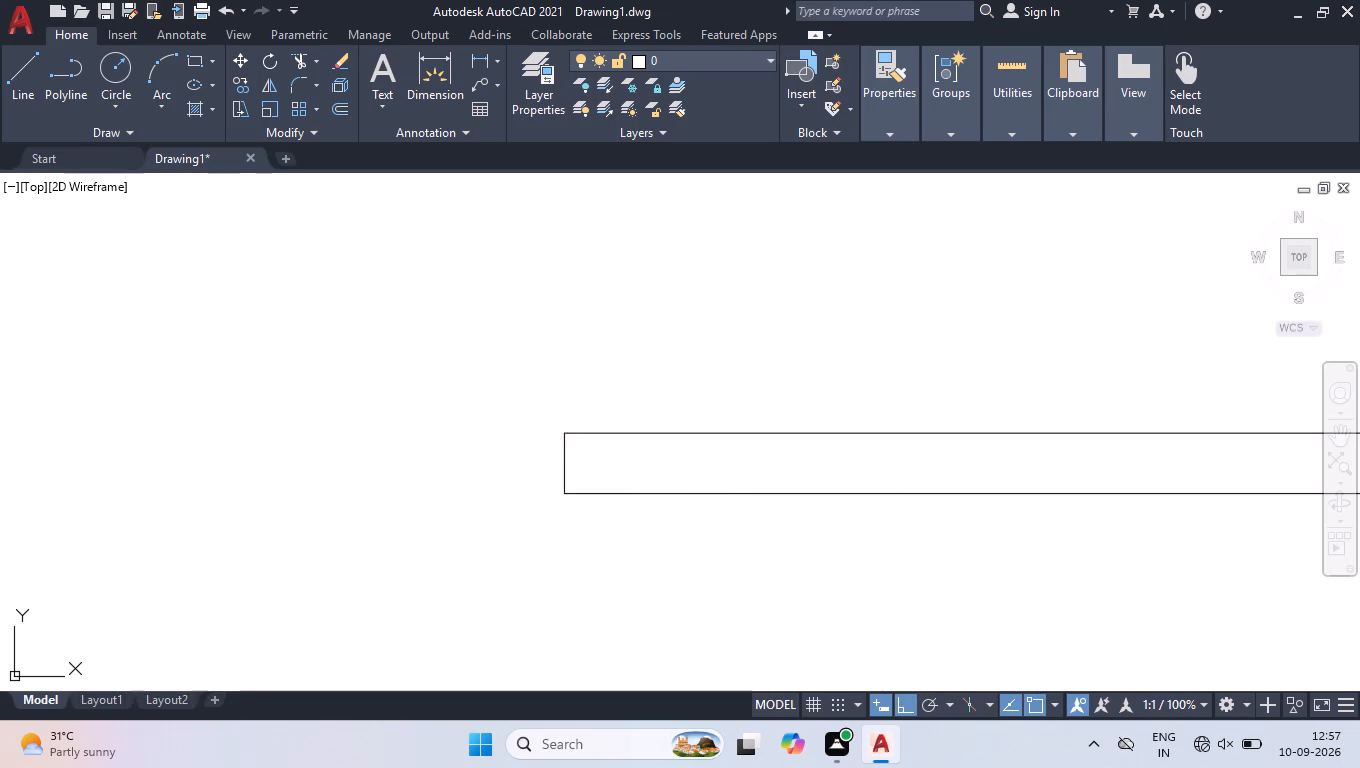
Replace the short leftover segment on the horizontal wall's lower face by stretching the remaining line to the end cap's corner.
{"action": "left_click", "coordinate": [675, 495]}
{"action": "key", "text": "Delete"}
{"action": "left_click", "coordinate": [746, 485]}
{"action": "left_click", "coordinate": [729, 509]}
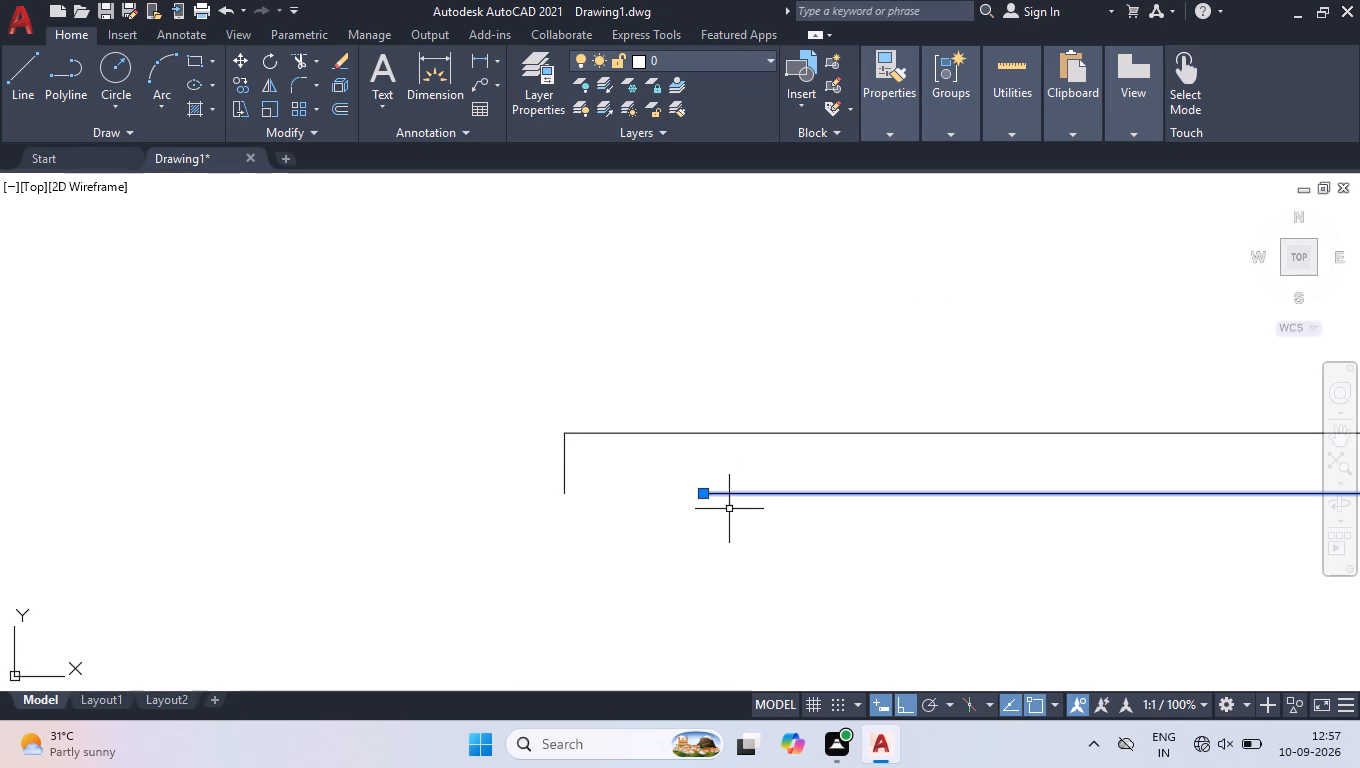
{"action": "scroll", "coordinate": [716, 504], "scroll_direction": "up", "scroll_amount": 2}
{"action": "left_click", "coordinate": [677, 478]}
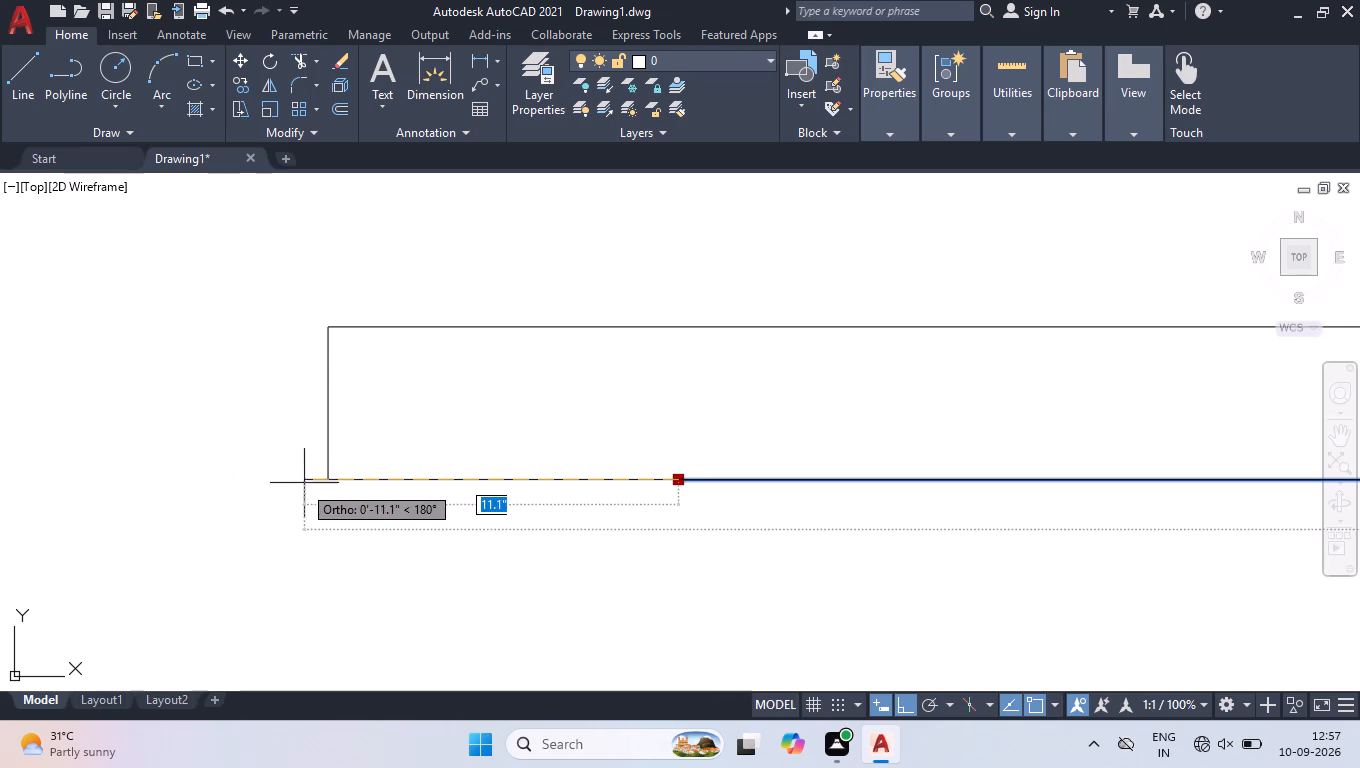
{"action": "left_click", "coordinate": [333, 477]}
{"action": "right_click", "coordinate": [390, 441]}
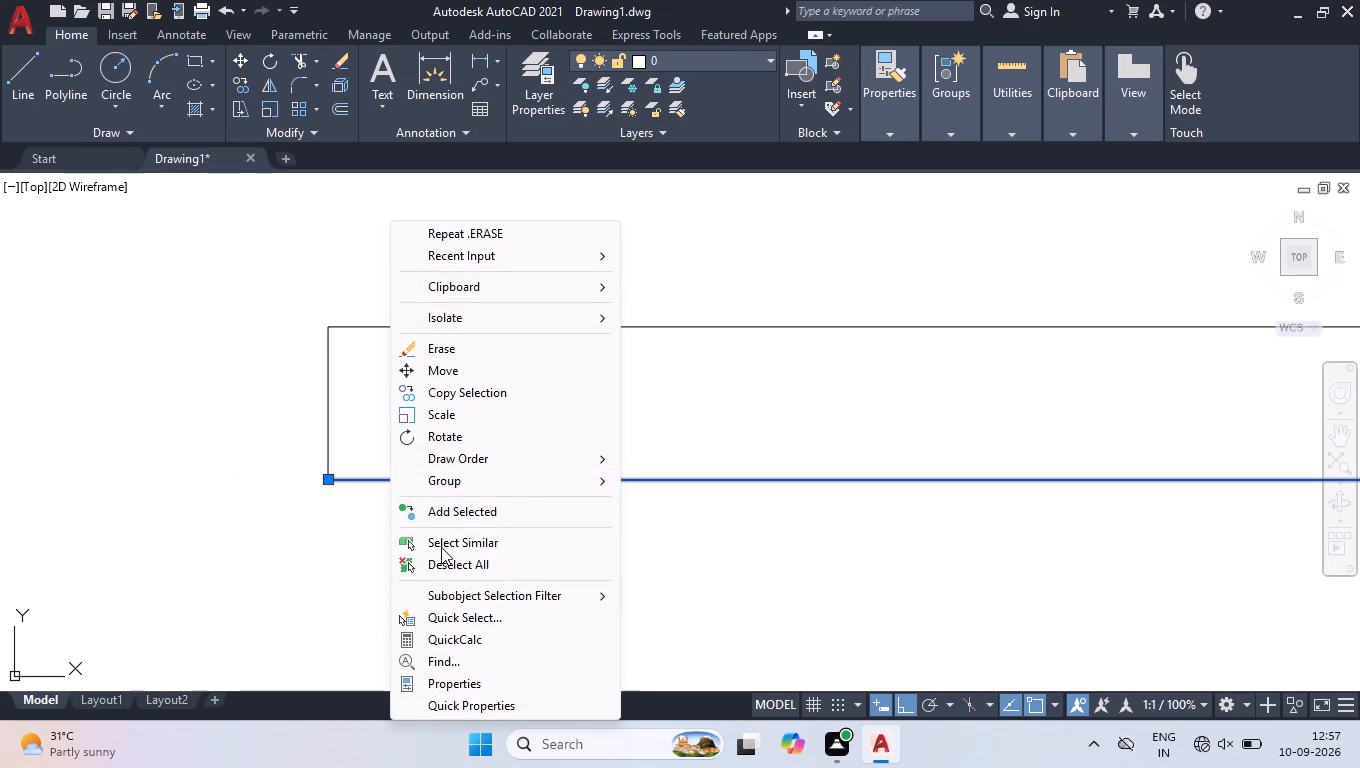
{"action": "left_click", "coordinate": [454, 561]}
Delete the 2' dimension between the stub wall and the partition below.
{"action": "scroll", "coordinate": [706, 437], "scroll_direction": "down", "scroll_amount": 7}
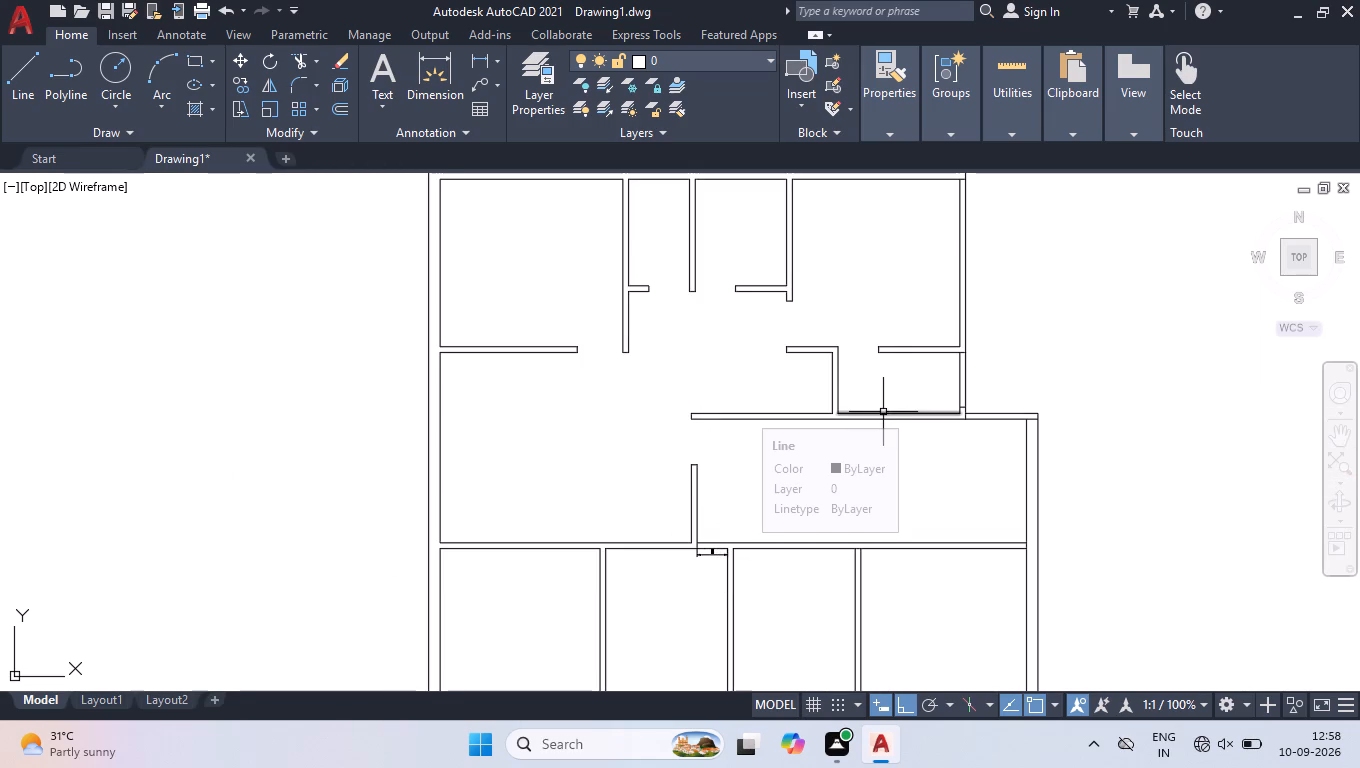
{"action": "scroll", "coordinate": [676, 567], "scroll_direction": "up", "scroll_amount": 2}
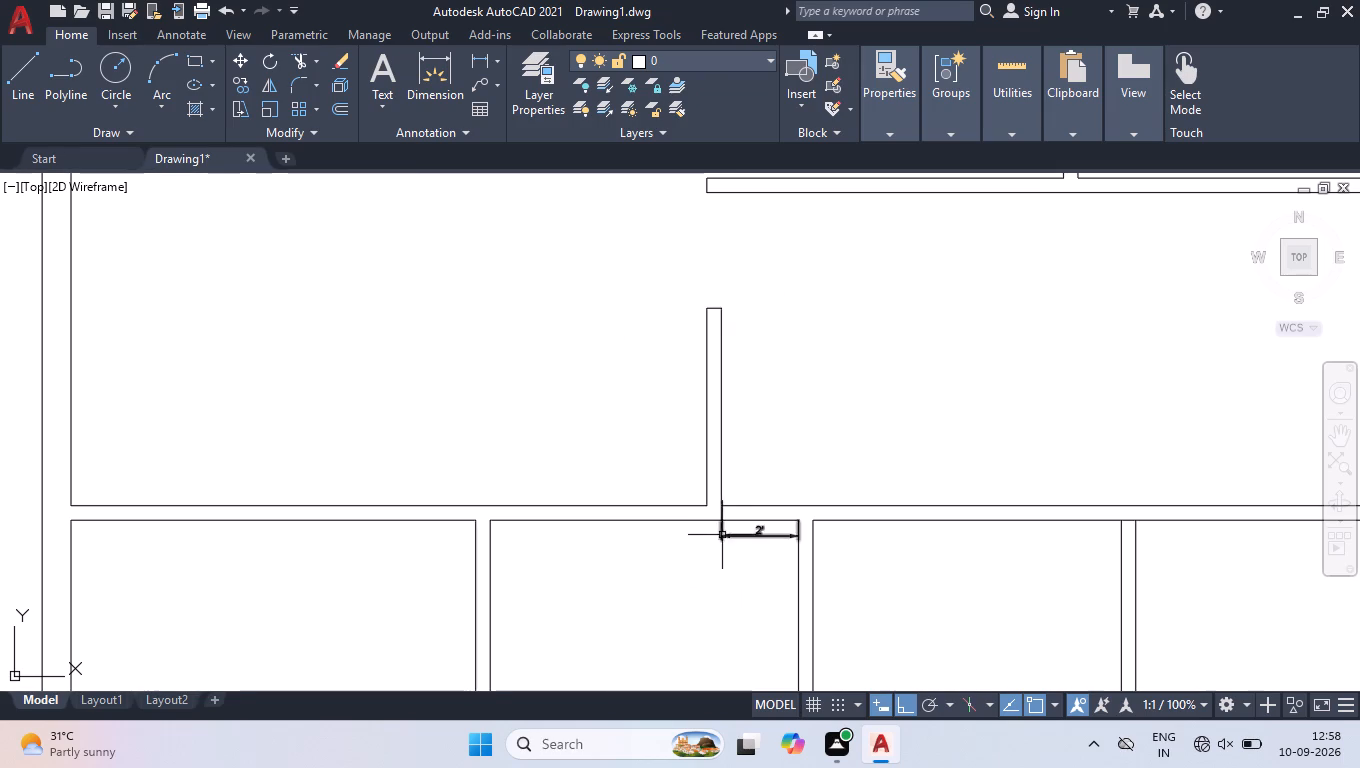
{"action": "left_click", "coordinate": [728, 531]}
{"action": "left_click", "coordinate": [726, 559]}
{"action": "key", "text": "Delete"}
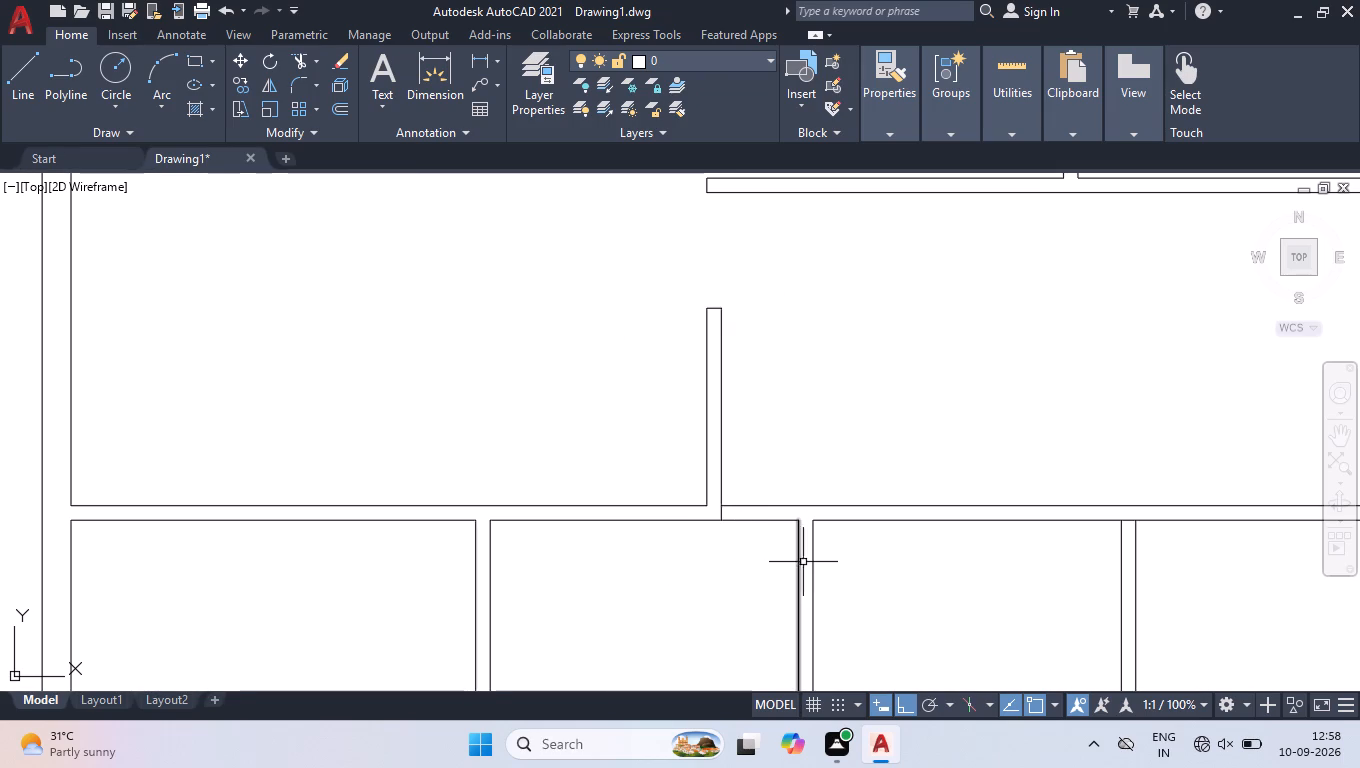
Extend both faces of the partition below up to the horizontal wall's upper face.
{"action": "type", "text": "ex"}
{"action": "key", "text": "Return"}
{"action": "left_click_drag", "start_coordinate": [847, 562], "coordinate": [830, 573]}
{"action": "left_click", "coordinate": [763, 611]}
{"action": "key", "text": "space"}
Draw a line across the horizontal wall at the extended partition's right face and move it 2' to the right.
{"action": "scroll", "coordinate": [834, 549], "scroll_direction": "up", "scroll_amount": 2}
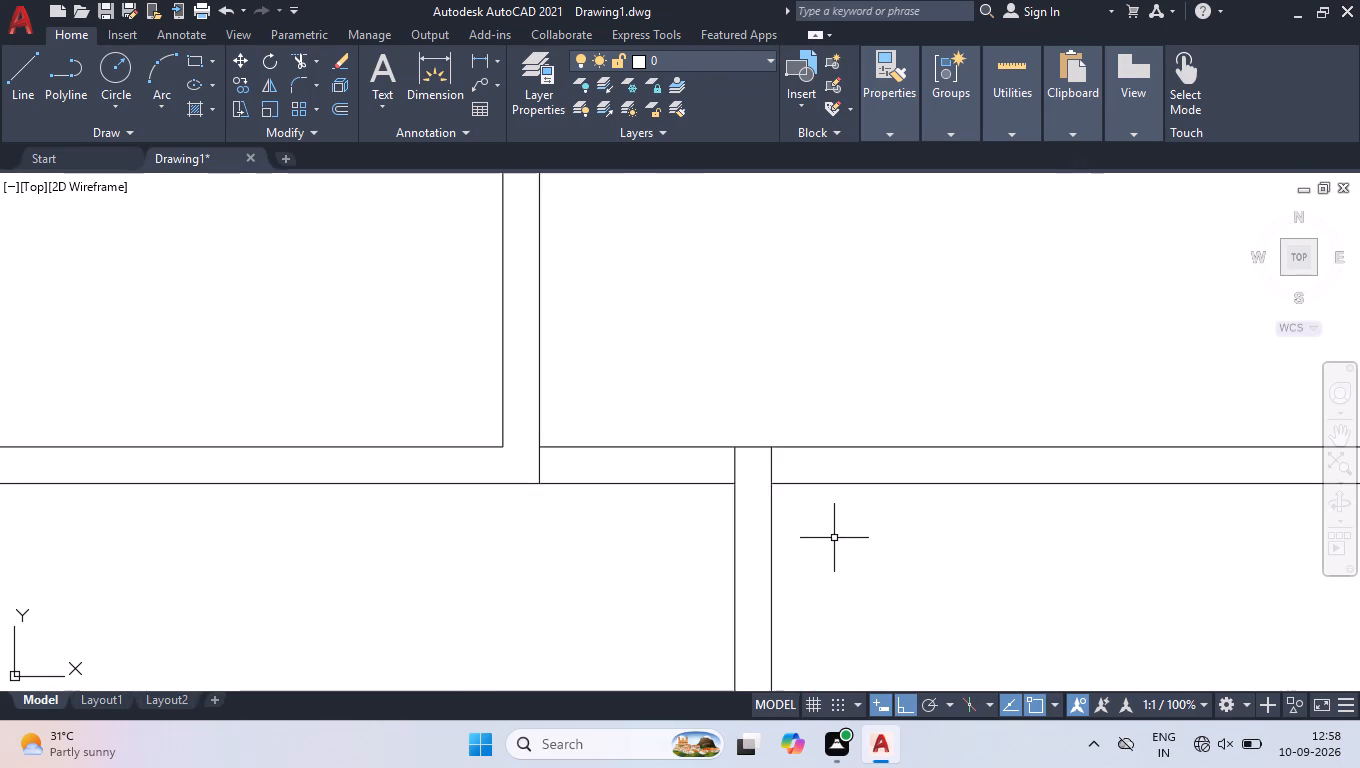
{"action": "key", "text": "l"}
{"action": "key", "text": "Return"}
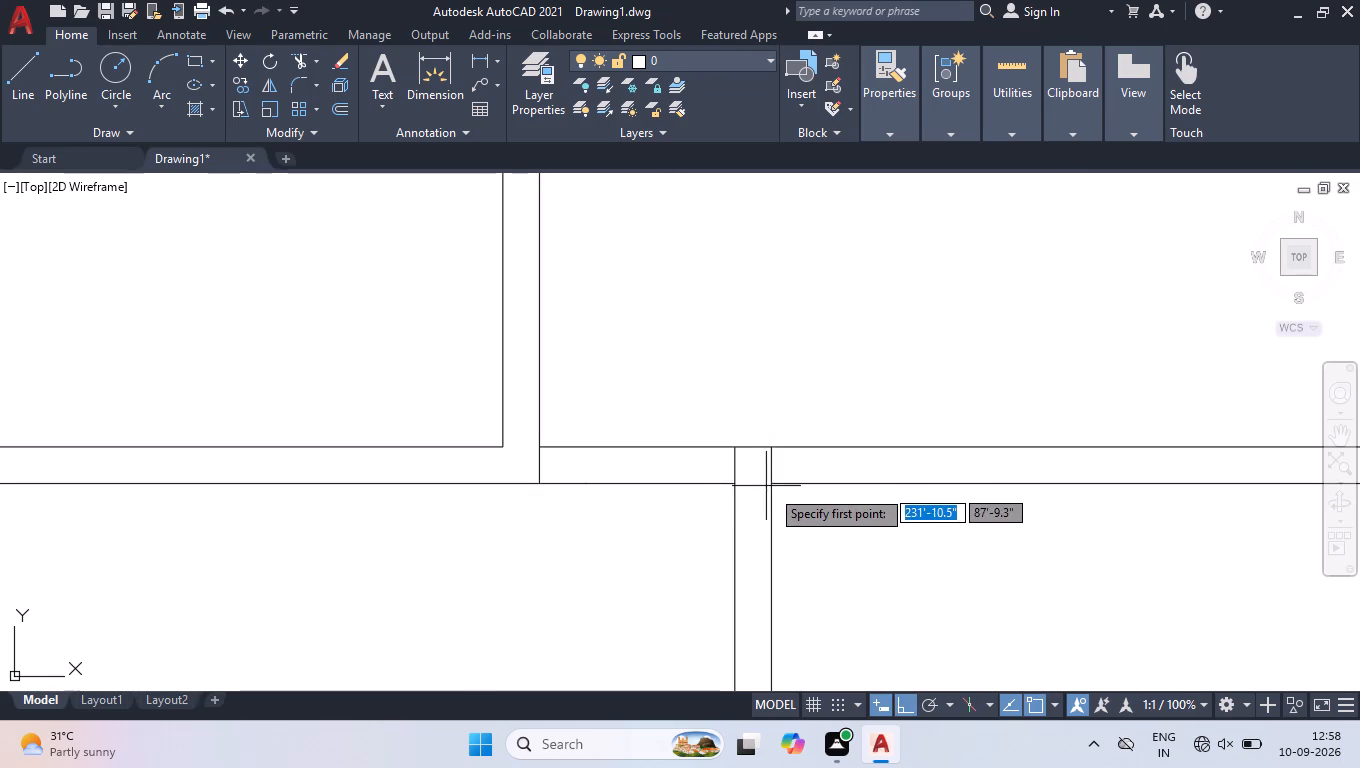
{"action": "left_click", "coordinate": [772, 487]}
{"action": "left_click", "coordinate": [766, 449]}
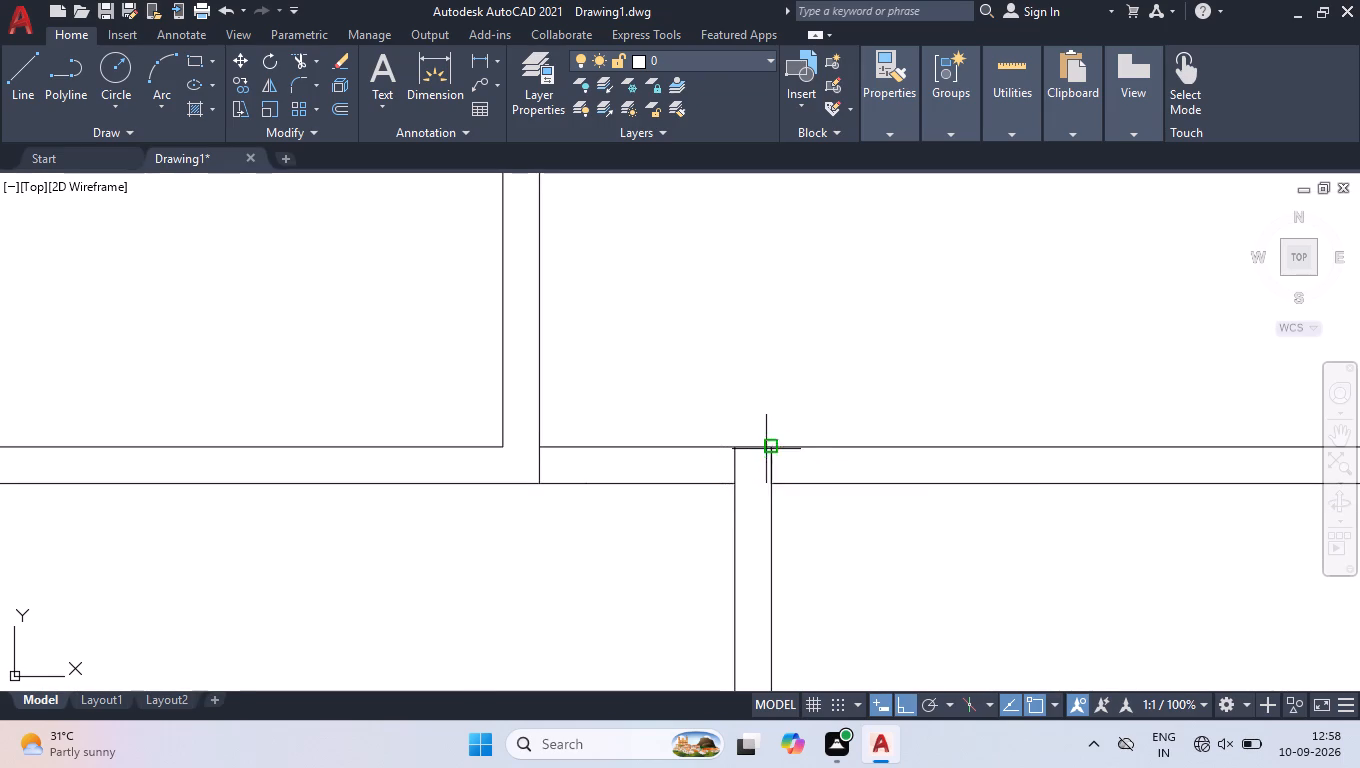
{"action": "key", "text": "space"}
{"action": "left_click", "coordinate": [760, 441]}
{"action": "left_click", "coordinate": [800, 540]}
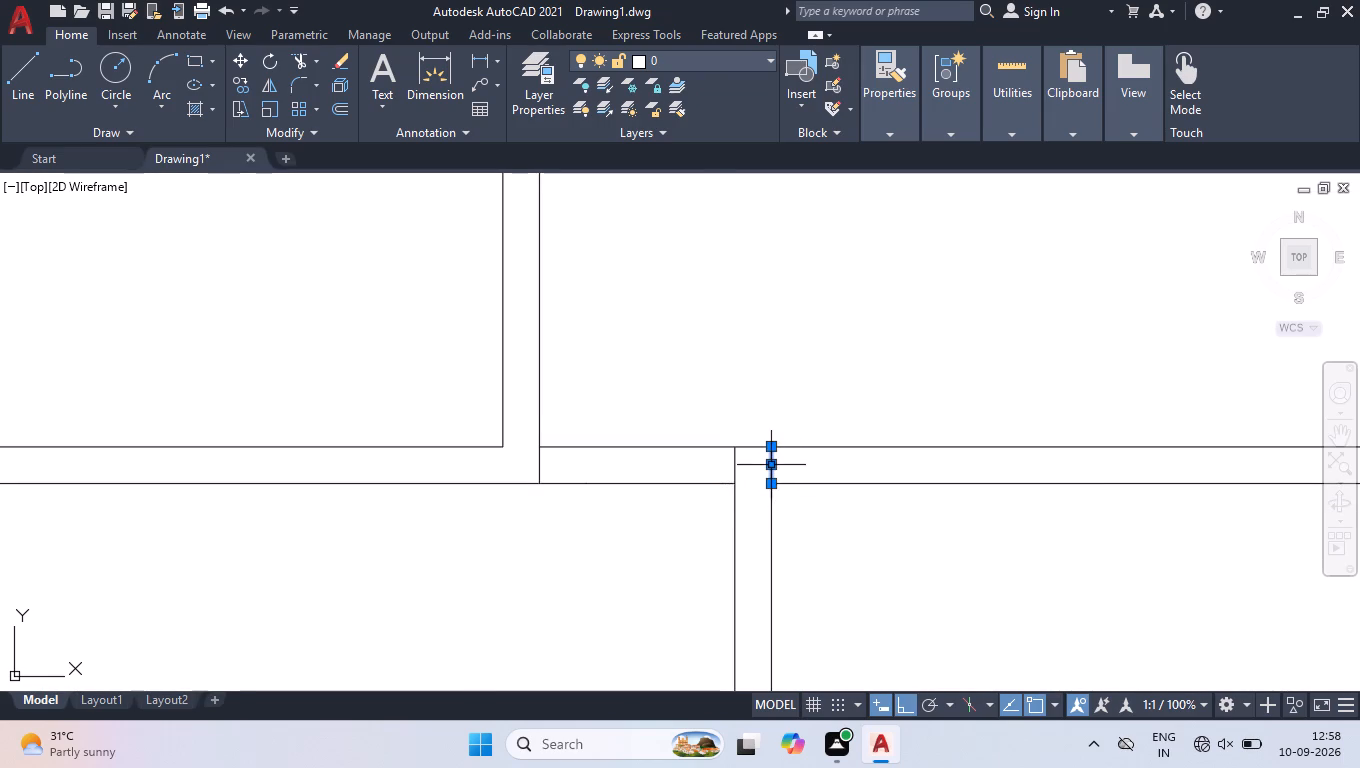
{"action": "left_click", "coordinate": [771, 469]}
{"action": "type", "text": "2'"}
{"action": "key", "text": "Return"}
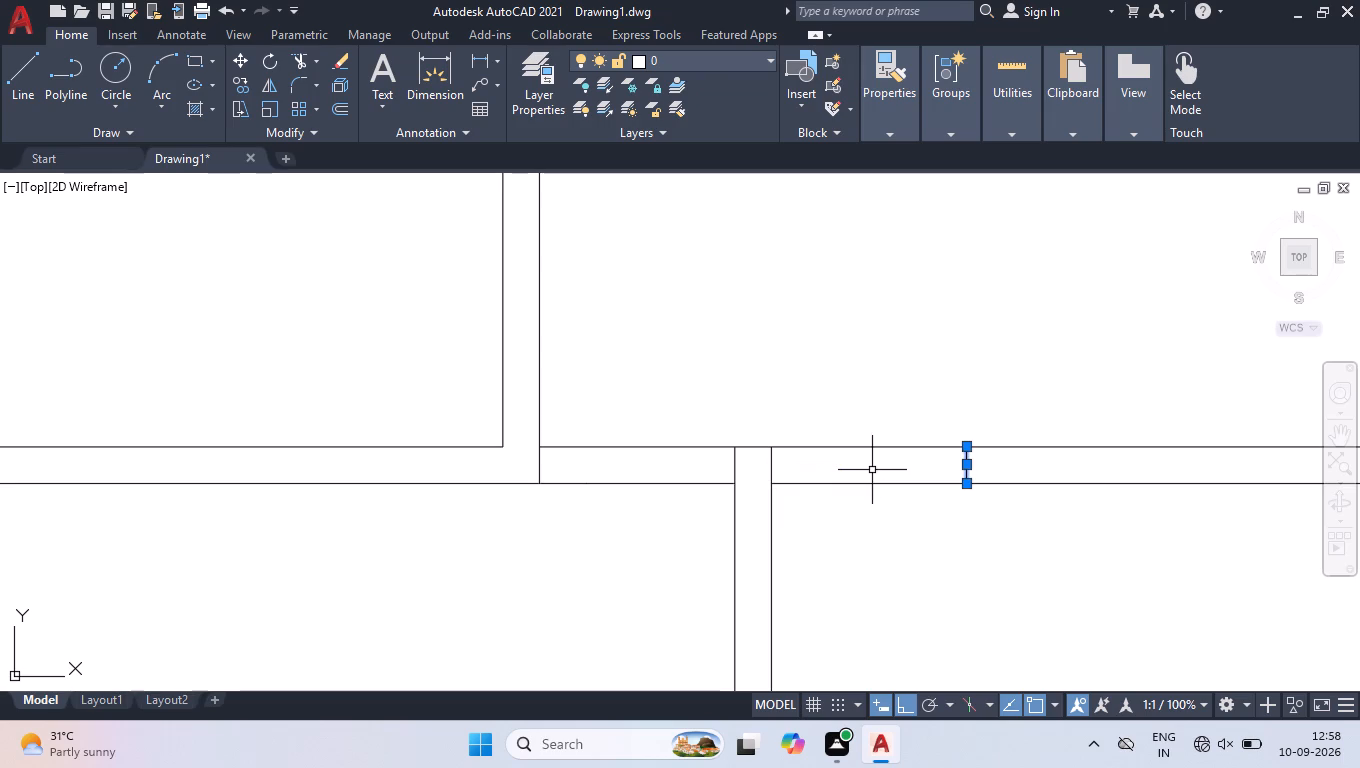
{"action": "key", "text": "Return"}
{"action": "key", "text": "Return"}
{"action": "key", "text": "Return"}
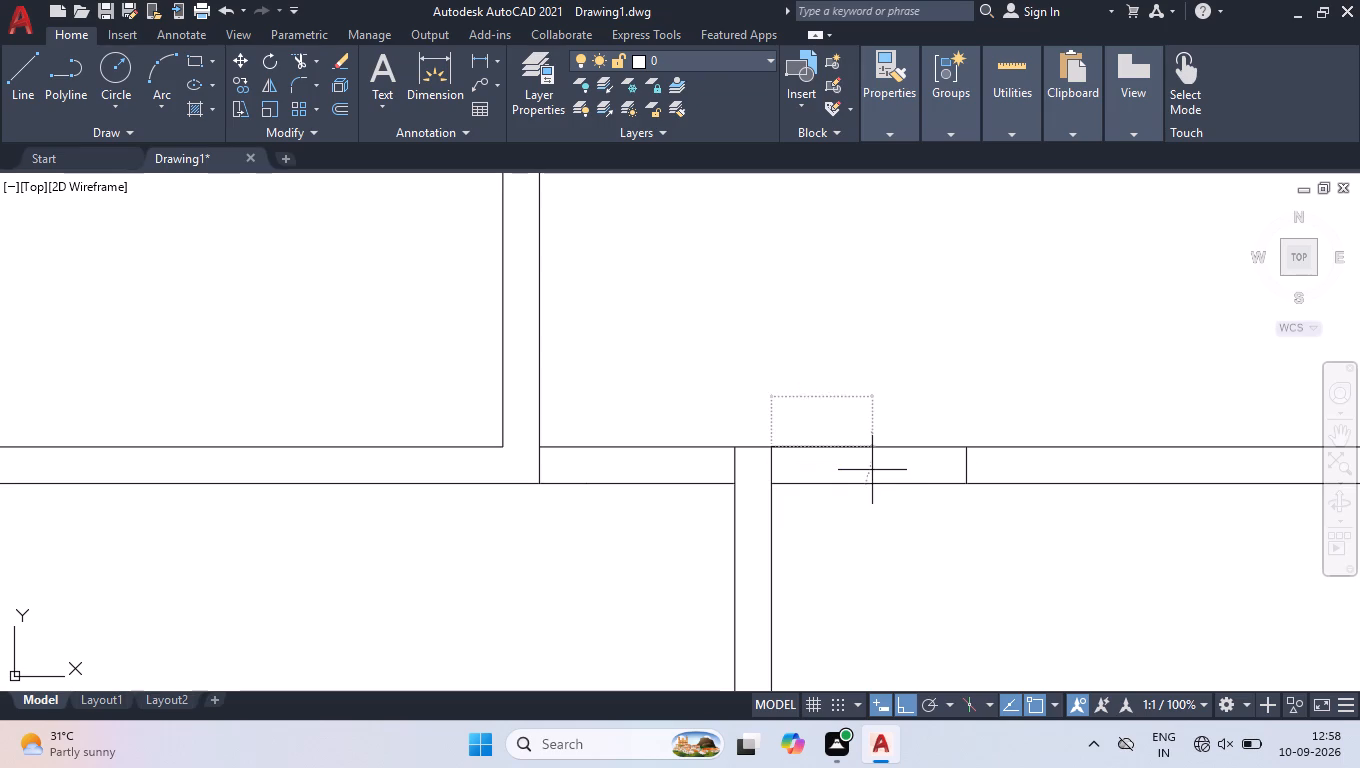
Trim both horizontal wall faces between the partition and the offset line to open a 2' doorway.
{"action": "type", "text": "tr"}
{"action": "key", "text": "Return"}
{"action": "left_click", "coordinate": [869, 548]}
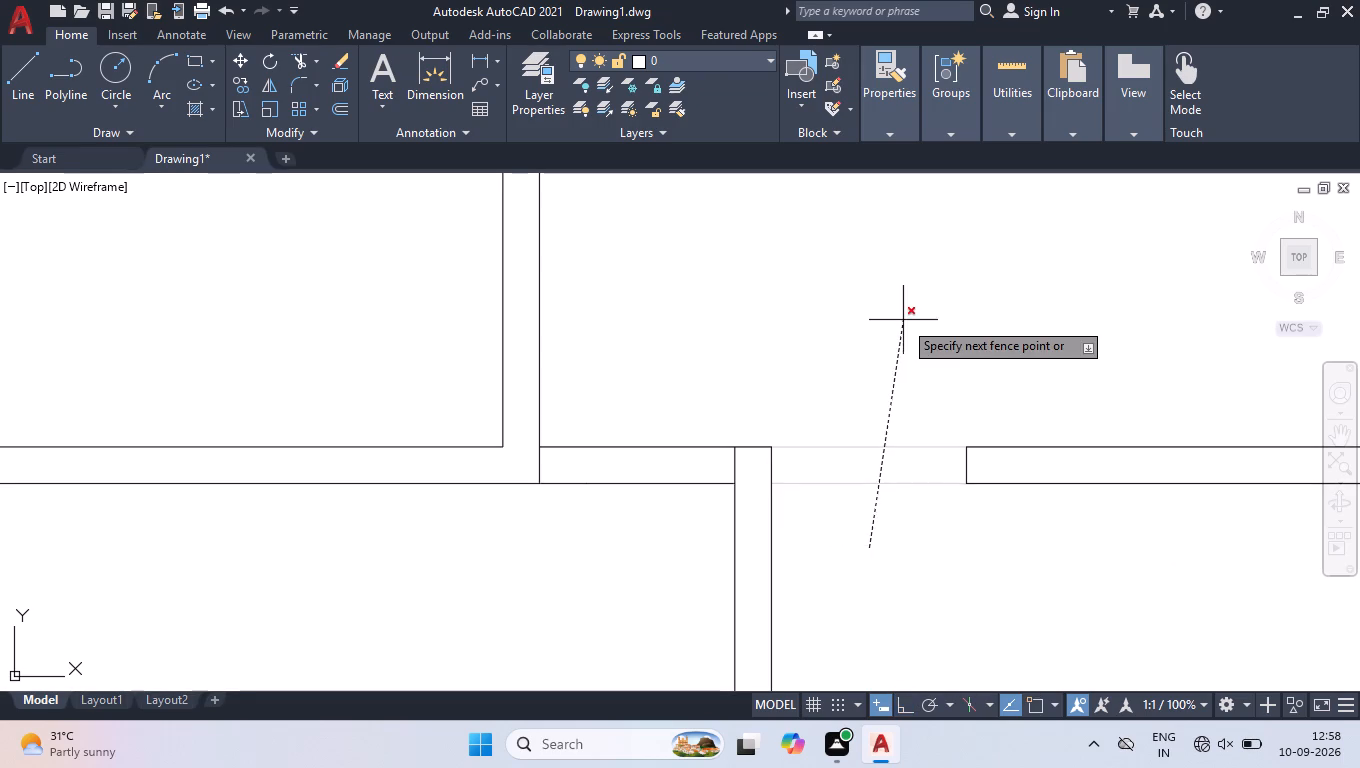
{"action": "left_click", "coordinate": [903, 320]}
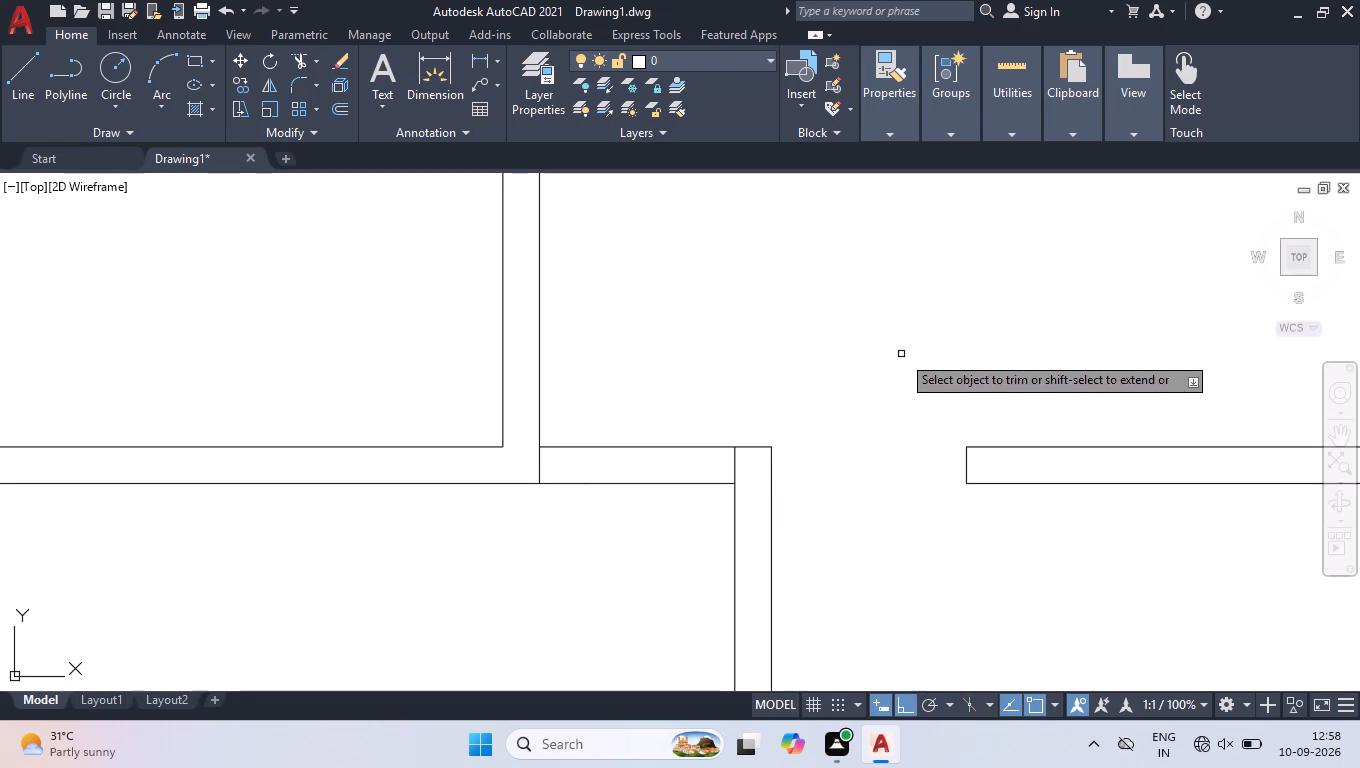
{"action": "key", "text": "Return"}
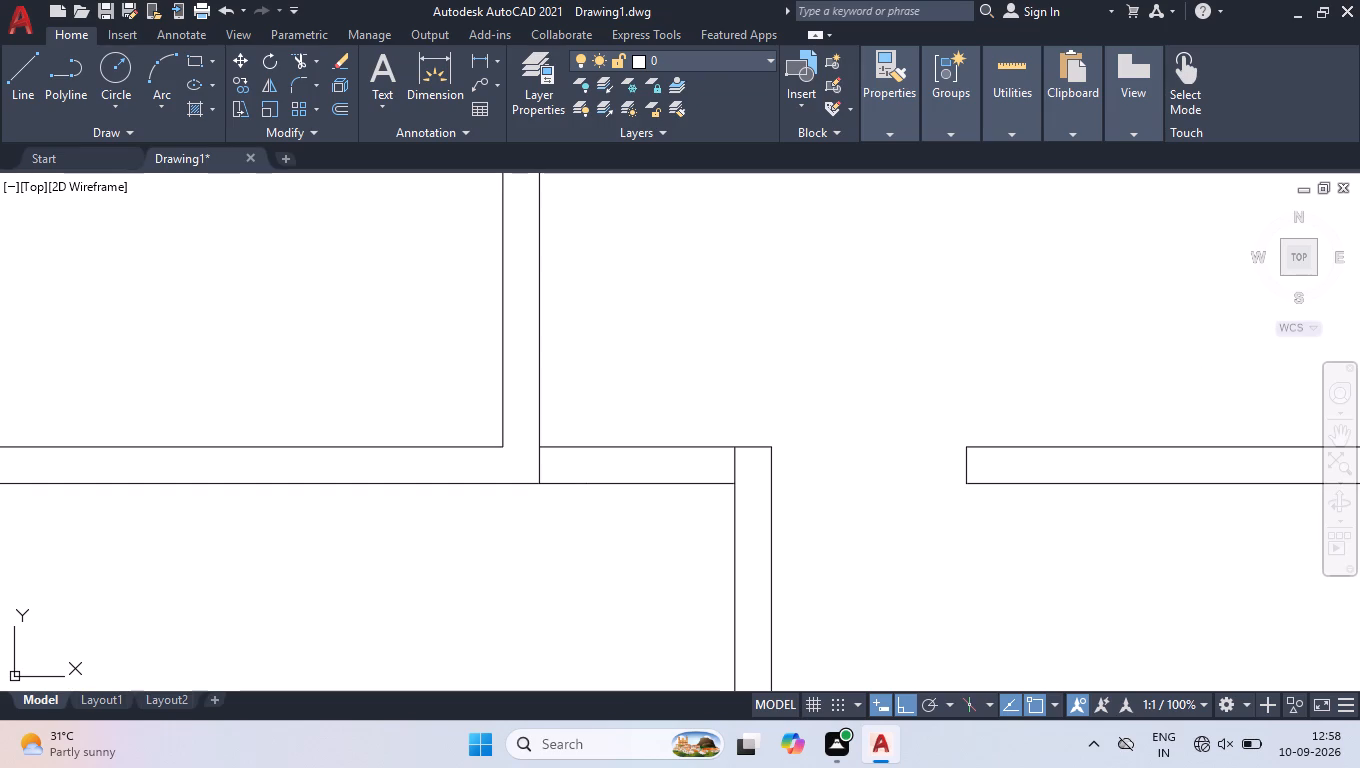
Trim both horizontal wall faces between the stub wall and the partition, including the leftover piece beside the stub wall.
{"action": "key", "text": "space"}
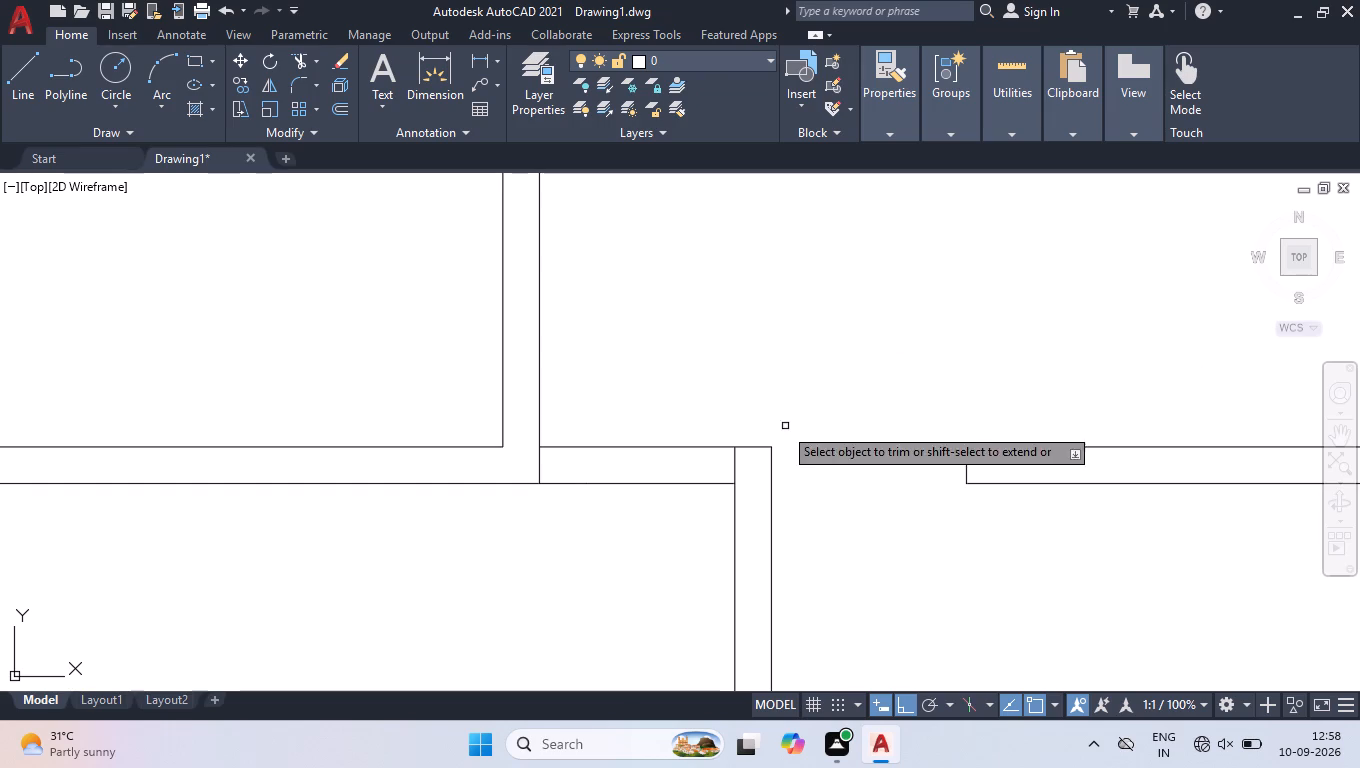
{"action": "left_click", "coordinate": [719, 378]}
{"action": "left_click", "coordinate": [644, 549]}
{"action": "key", "text": "space"}
{"action": "key", "text": "space"}
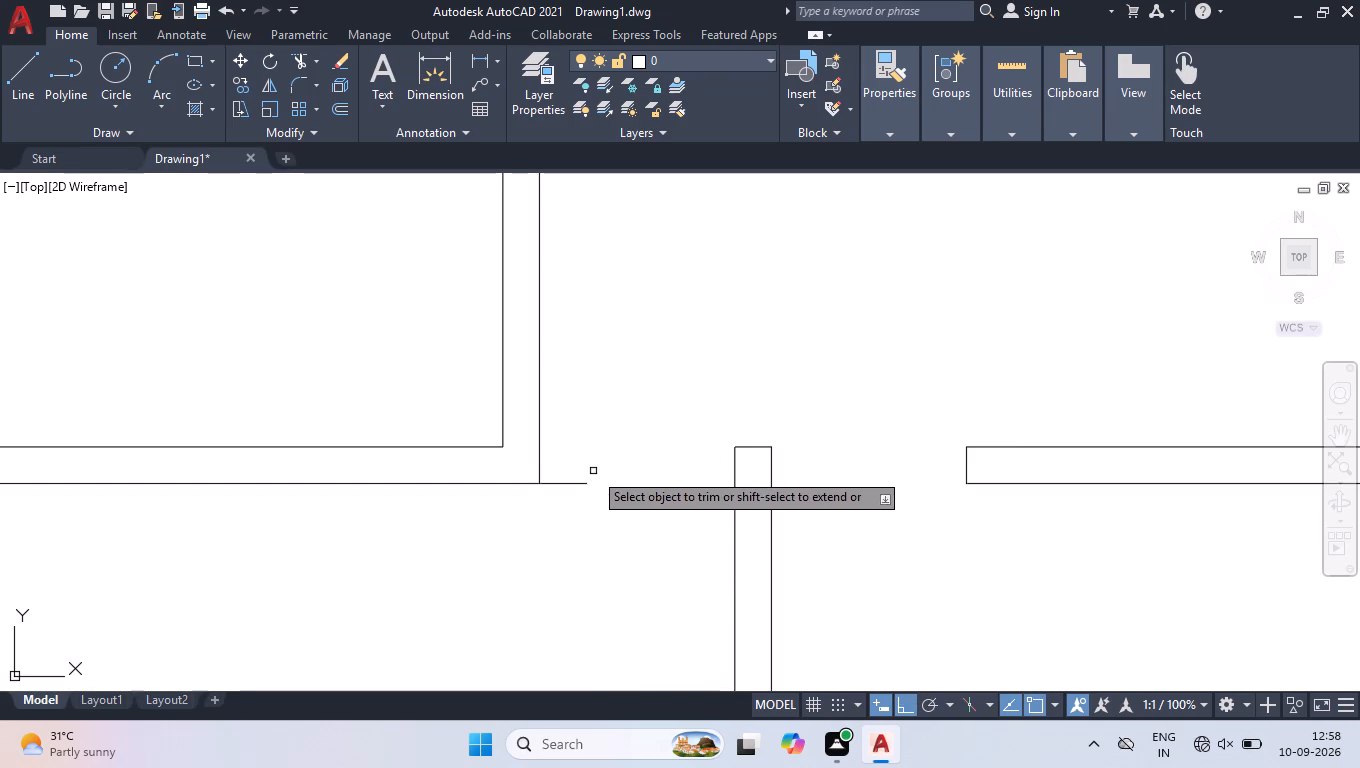
{"action": "left_click", "coordinate": [593, 471]}
{"action": "left_click", "coordinate": [555, 512]}
{"action": "key", "text": "space"}
Dimension the distance from the small lower-left partition's right face to the inner corner of the room above.
{"action": "scroll", "coordinate": [801, 447], "scroll_direction": "down", "scroll_amount": 2}
{"action": "scroll", "coordinate": [872, 505], "scroll_direction": "down", "scroll_amount": 2}
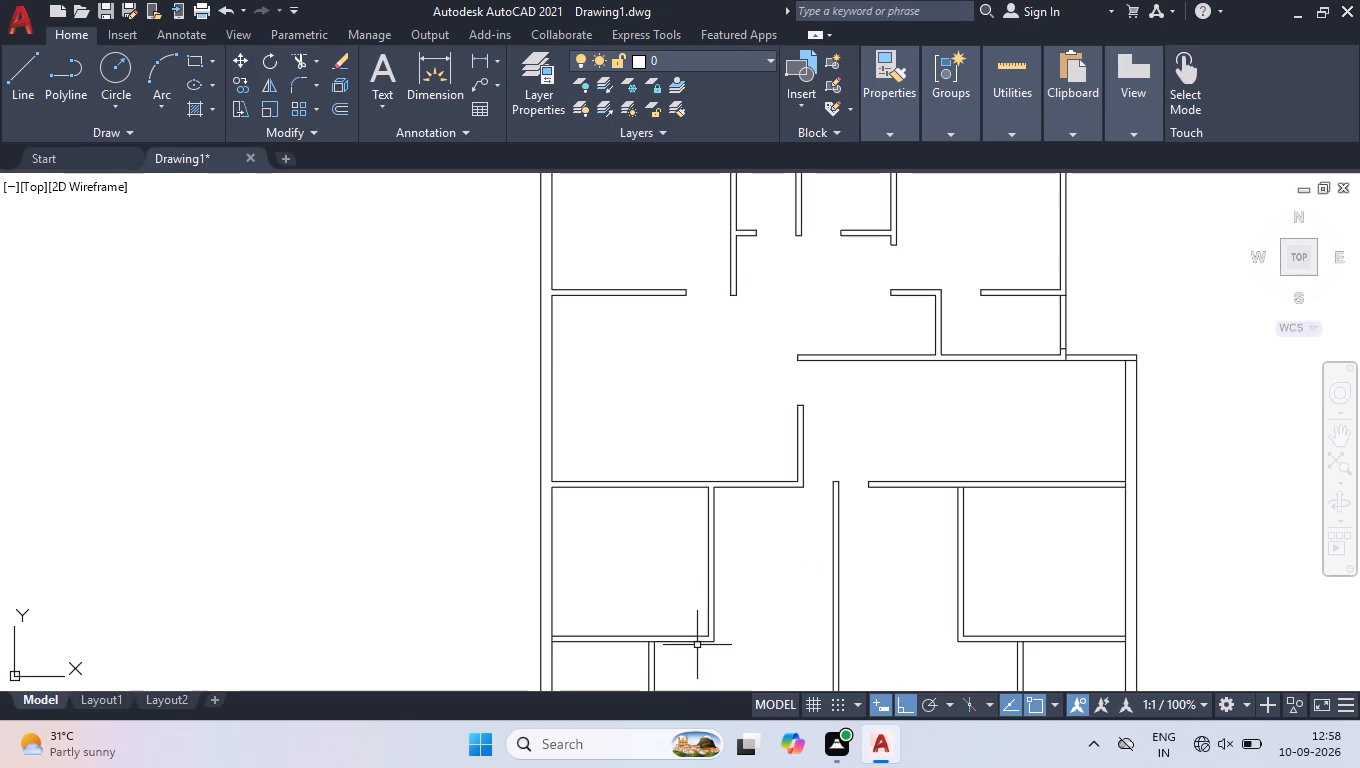
{"action": "scroll", "coordinate": [664, 674], "scroll_direction": "up", "scroll_amount": 3}
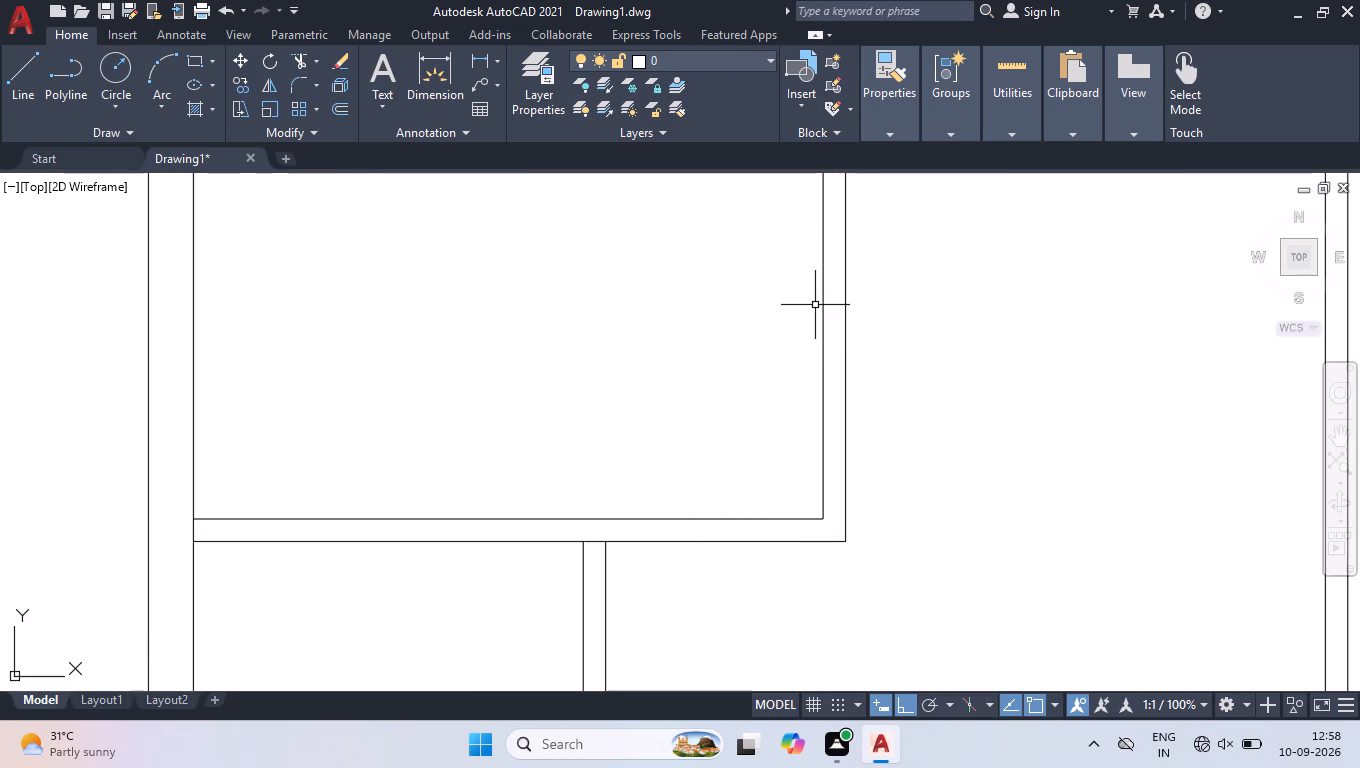
{"action": "type", "text": "dl"}
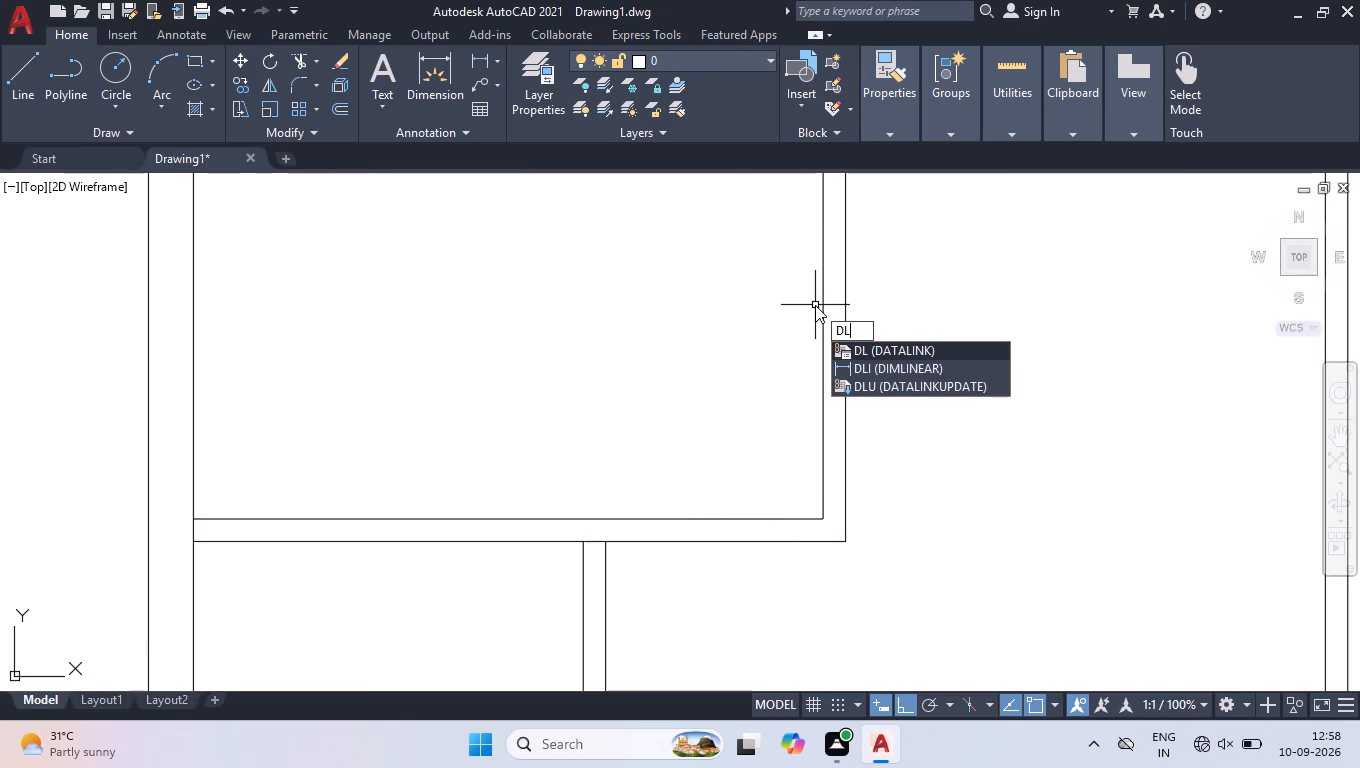
{"action": "key", "text": "i"}
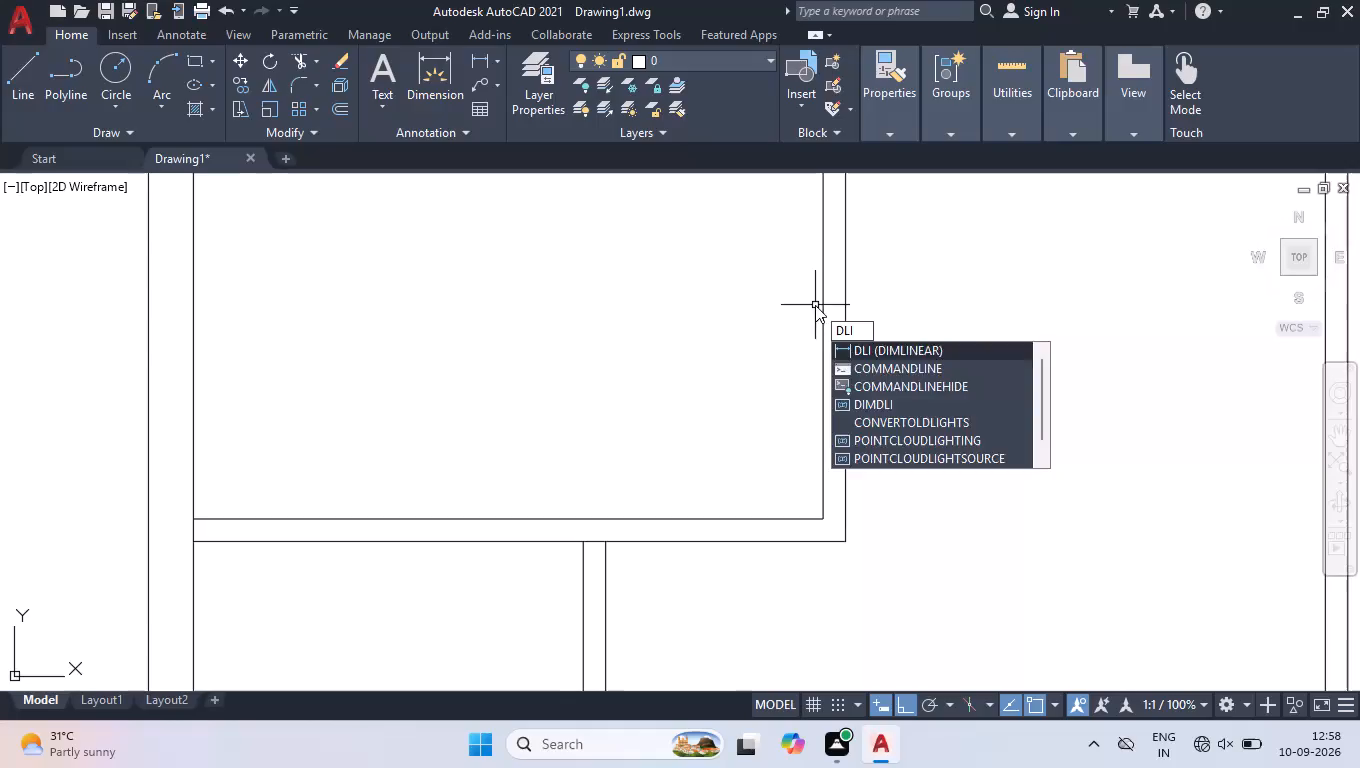
{"action": "key", "text": "Return"}
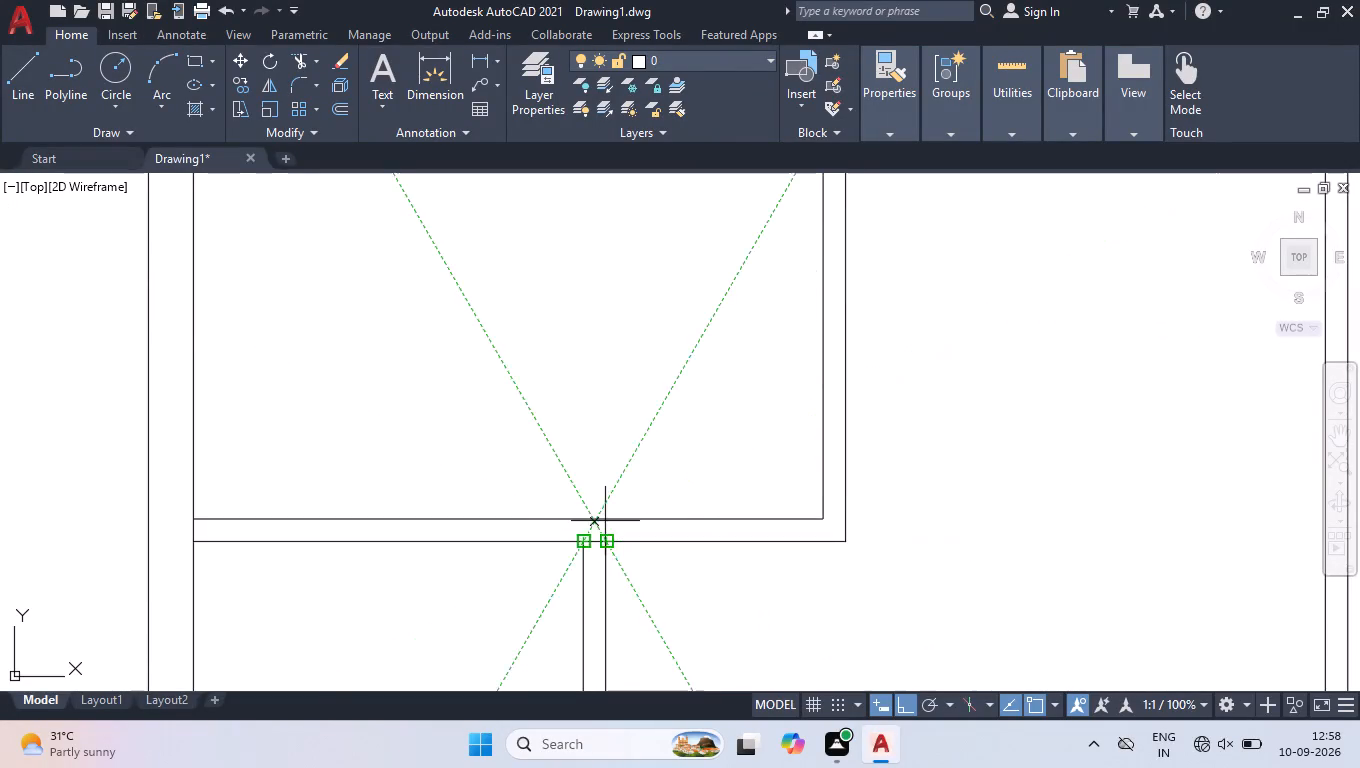
{"action": "scroll", "coordinate": [603, 541], "scroll_direction": "up", "scroll_amount": 4}
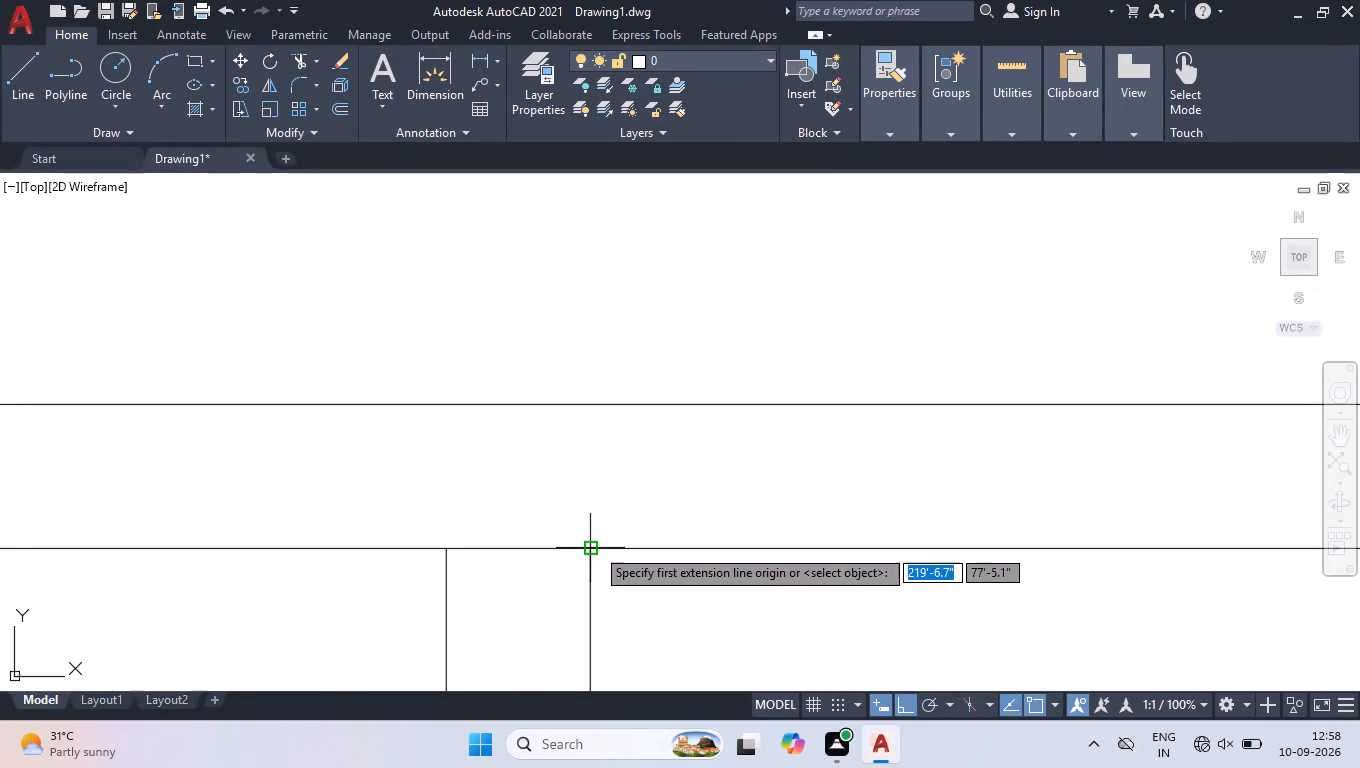
{"action": "left_click", "coordinate": [593, 408]}
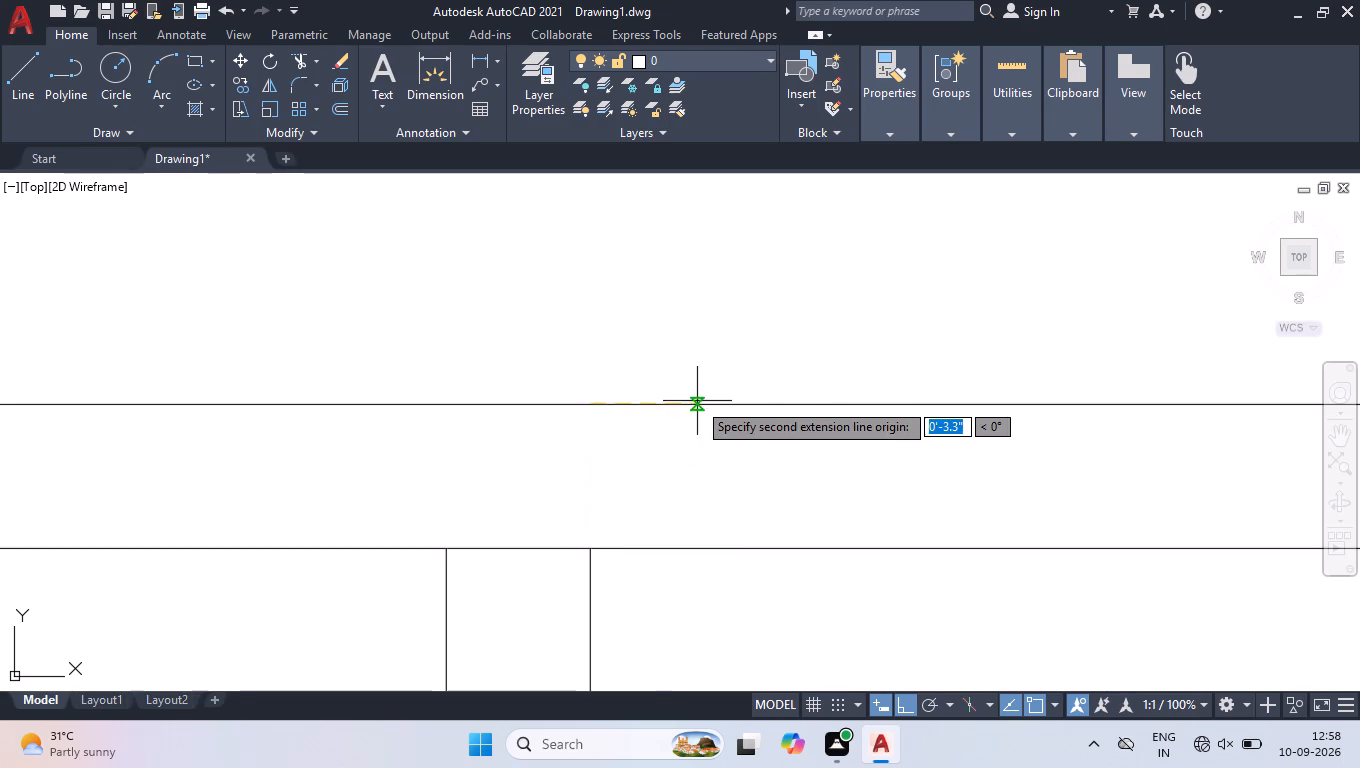
{"action": "scroll", "coordinate": [697, 401], "scroll_direction": "down", "scroll_amount": 4}
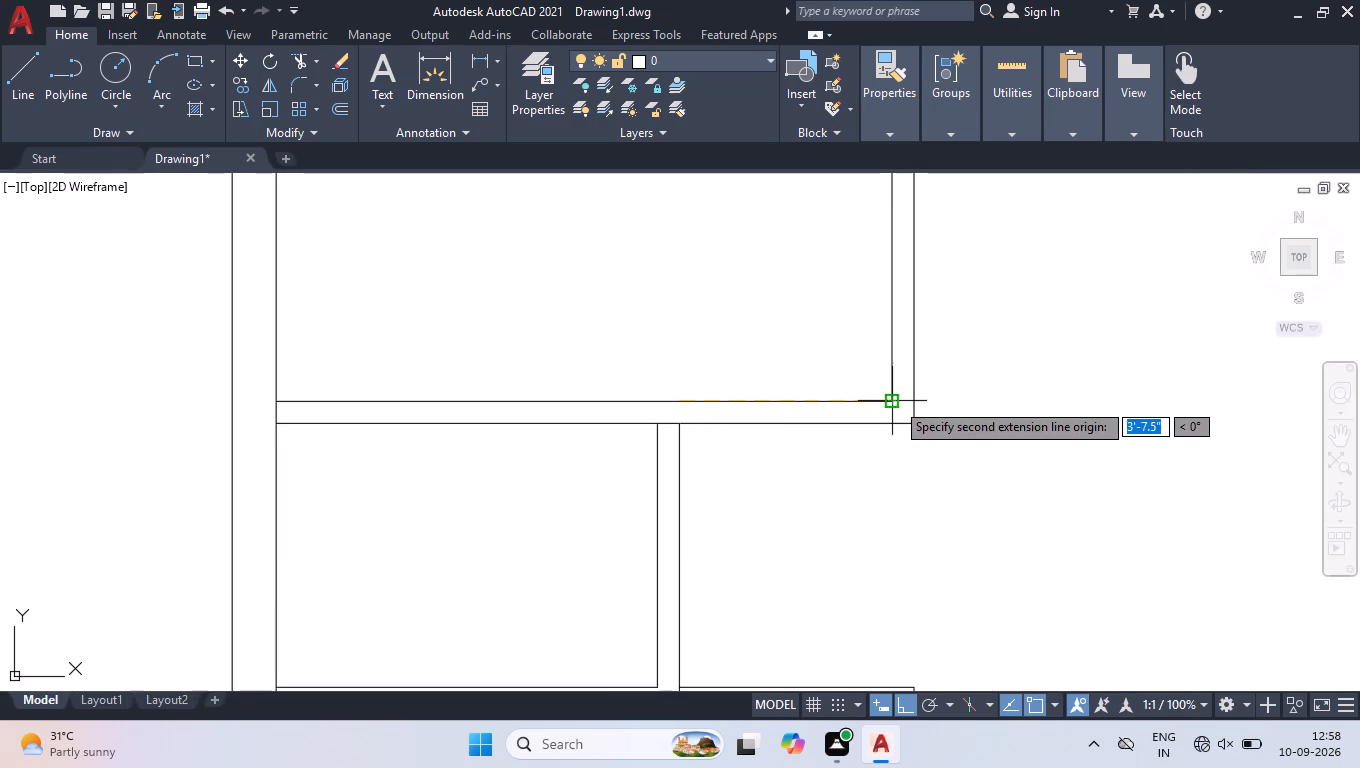
{"action": "left_click", "coordinate": [894, 401]}
{"action": "left_click", "coordinate": [910, 485]}
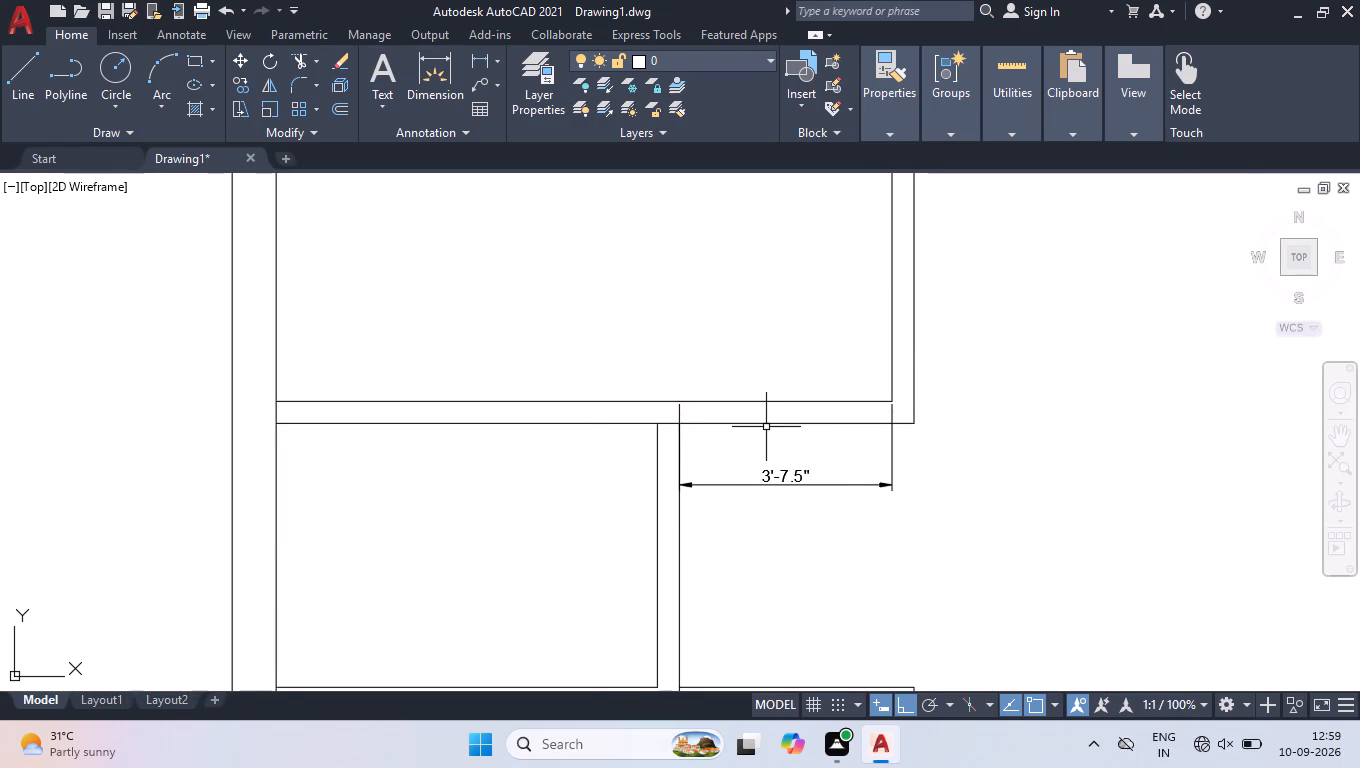
Delete the dimension between the lower partition and the room's corner.
{"action": "scroll", "coordinate": [765, 426], "scroll_direction": "up", "scroll_amount": 1}
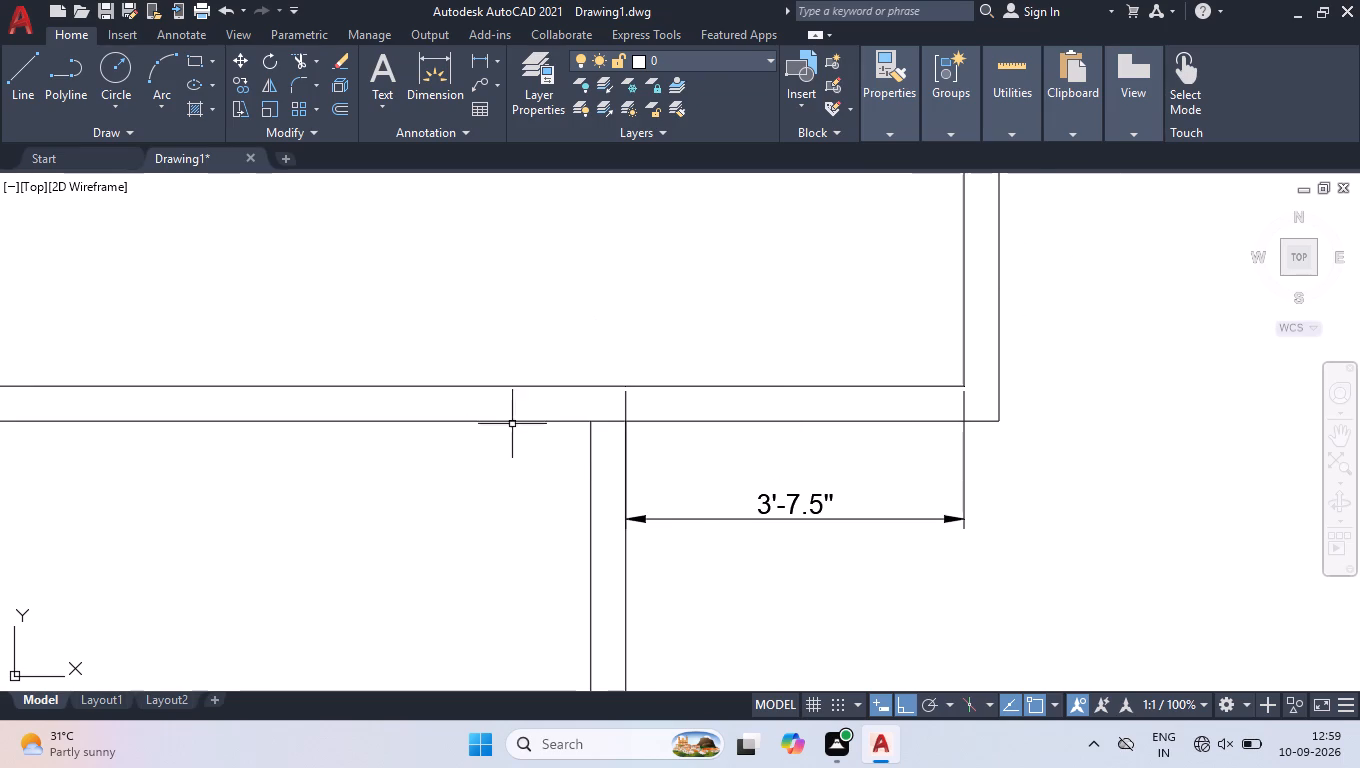
{"action": "left_click_drag", "start_coordinate": [823, 583], "coordinate": [808, 539]}
{"action": "left_click", "coordinate": [750, 469]}
{"action": "key", "text": "Delete"}
Draw a line across the room's bottom wall at the lower partition's right face and move it 7.5" to the right.
{"action": "key", "text": "l"}
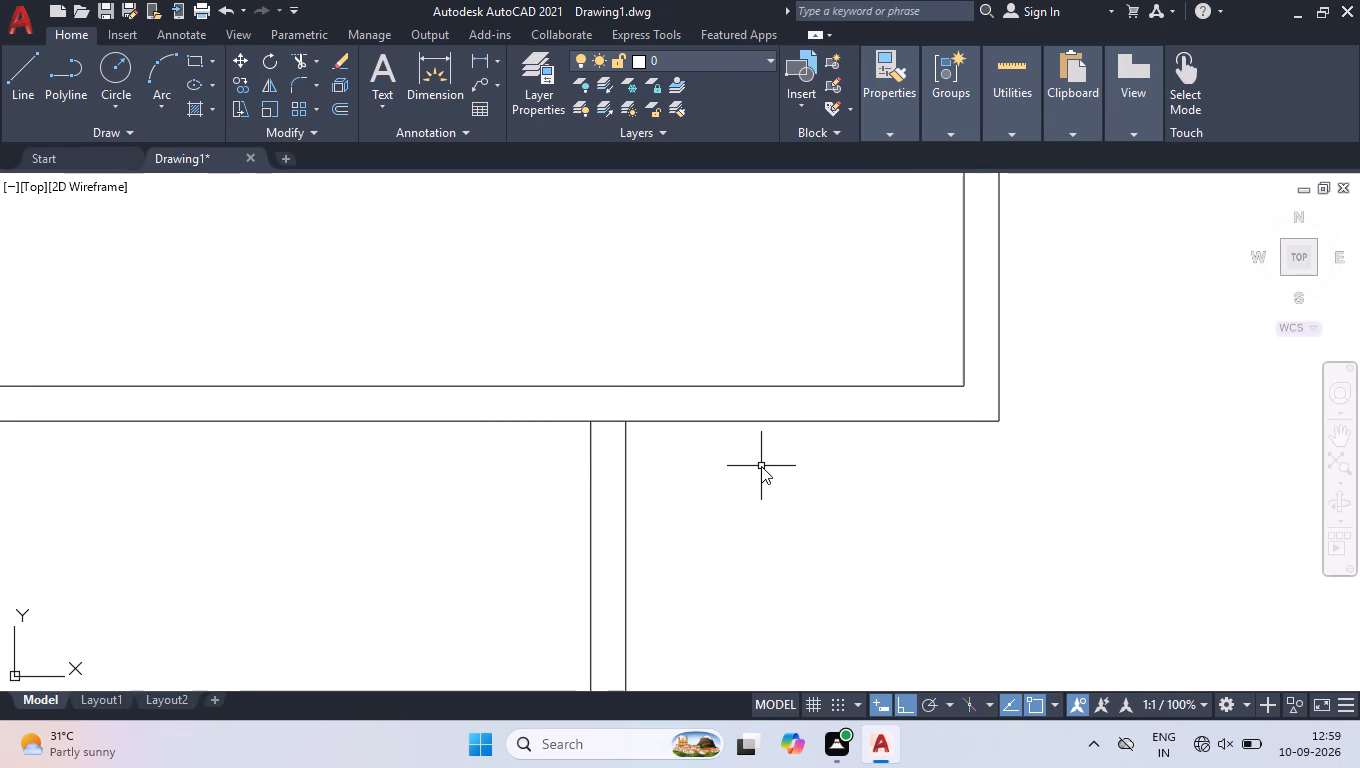
{"action": "key", "text": "Return"}
{"action": "left_click", "coordinate": [623, 424]}
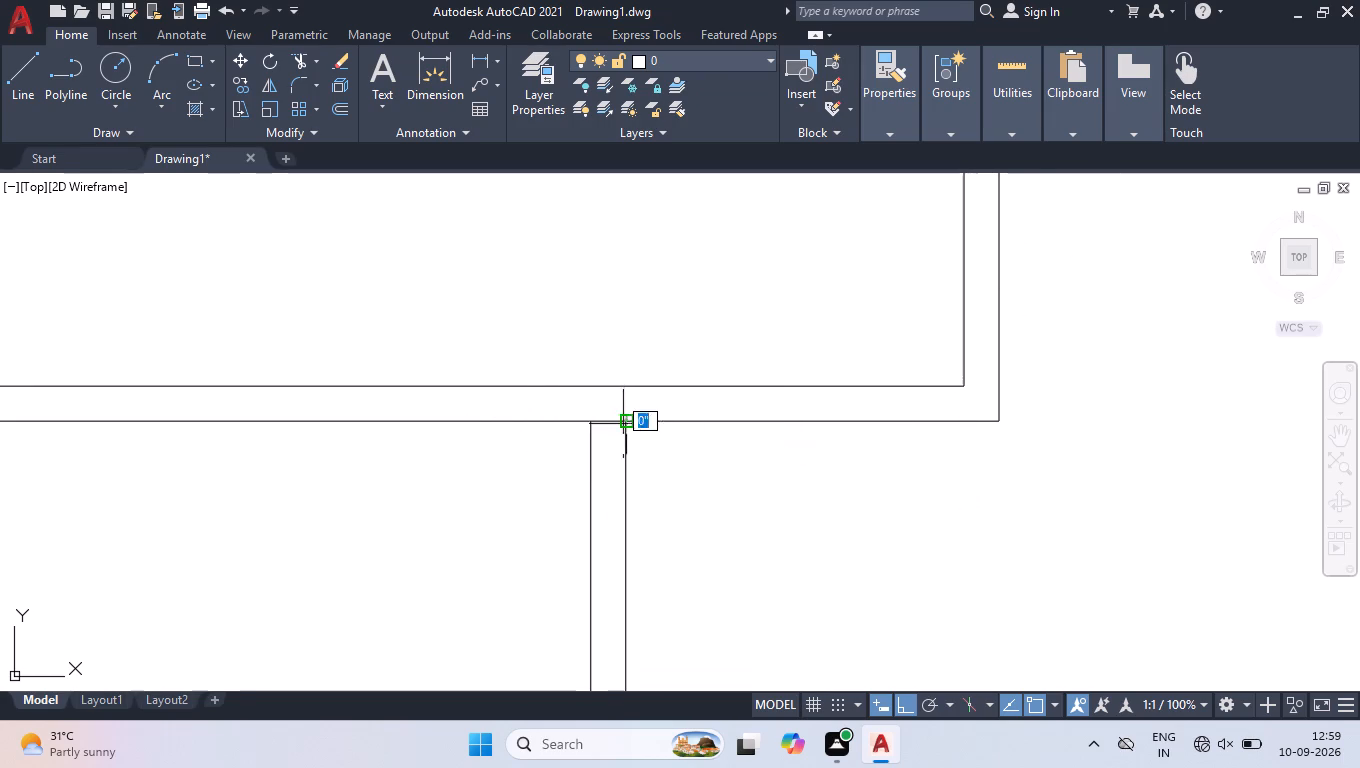
{"action": "left_click", "coordinate": [628, 391]}
{"action": "key", "text": "space"}
{"action": "left_click", "coordinate": [591, 364]}
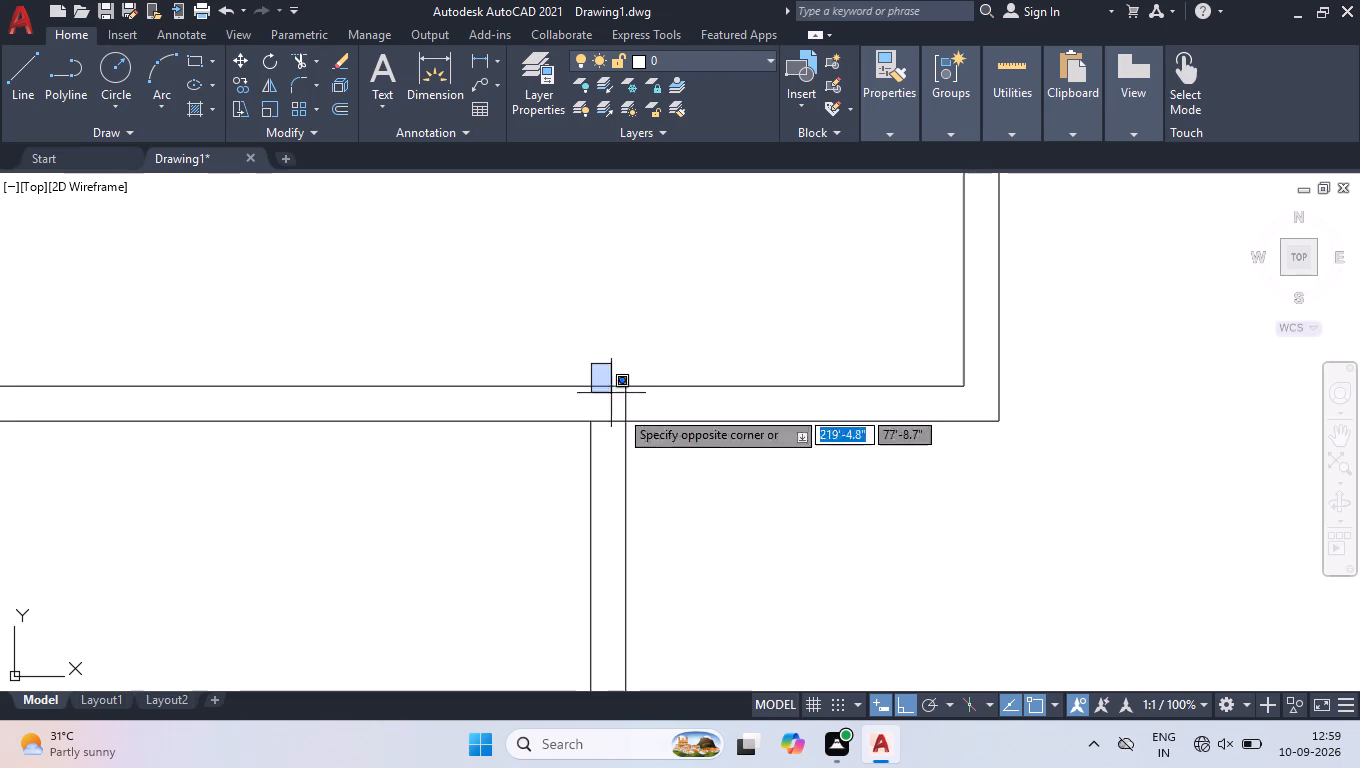
{"action": "left_click", "coordinate": [681, 493]}
{"action": "left_click", "coordinate": [623, 406]}
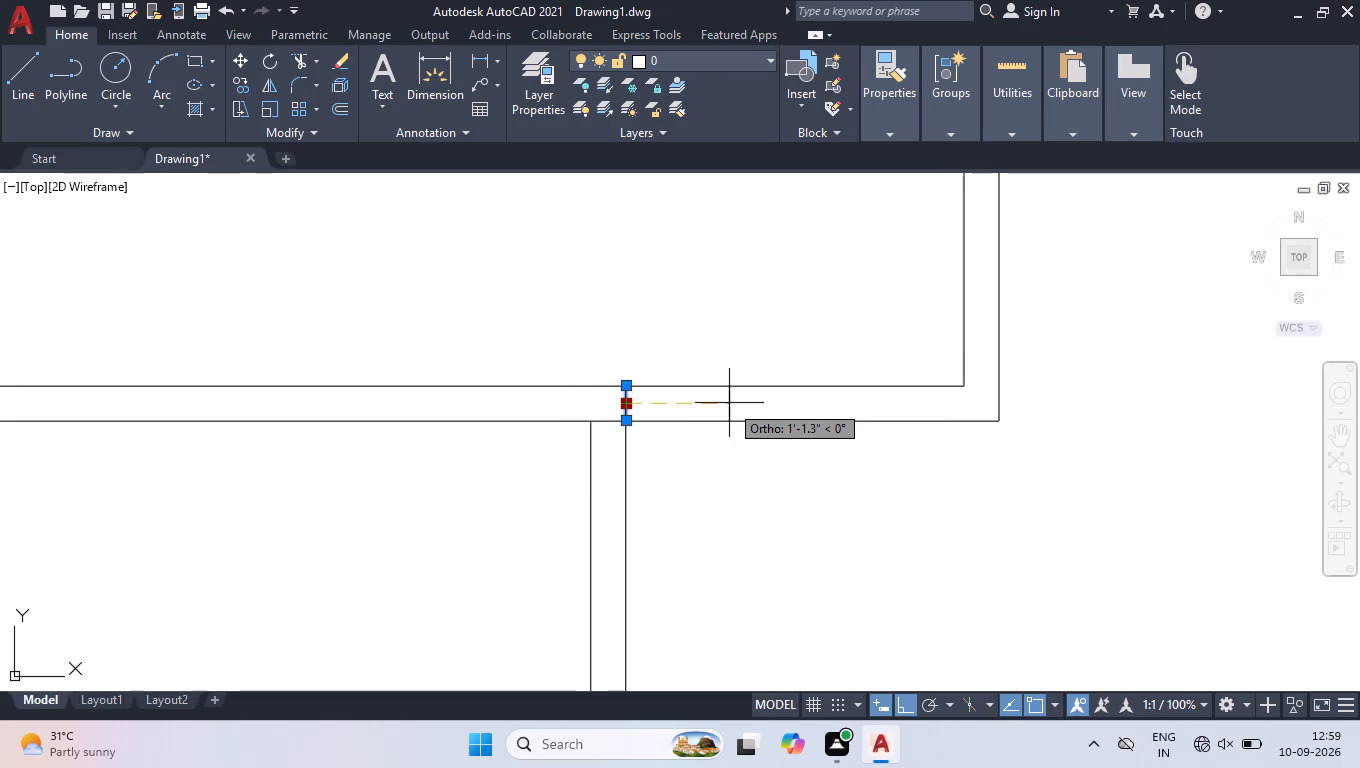
{"action": "type", "text": "7.5"}
{"action": "key", "text": "Return"}
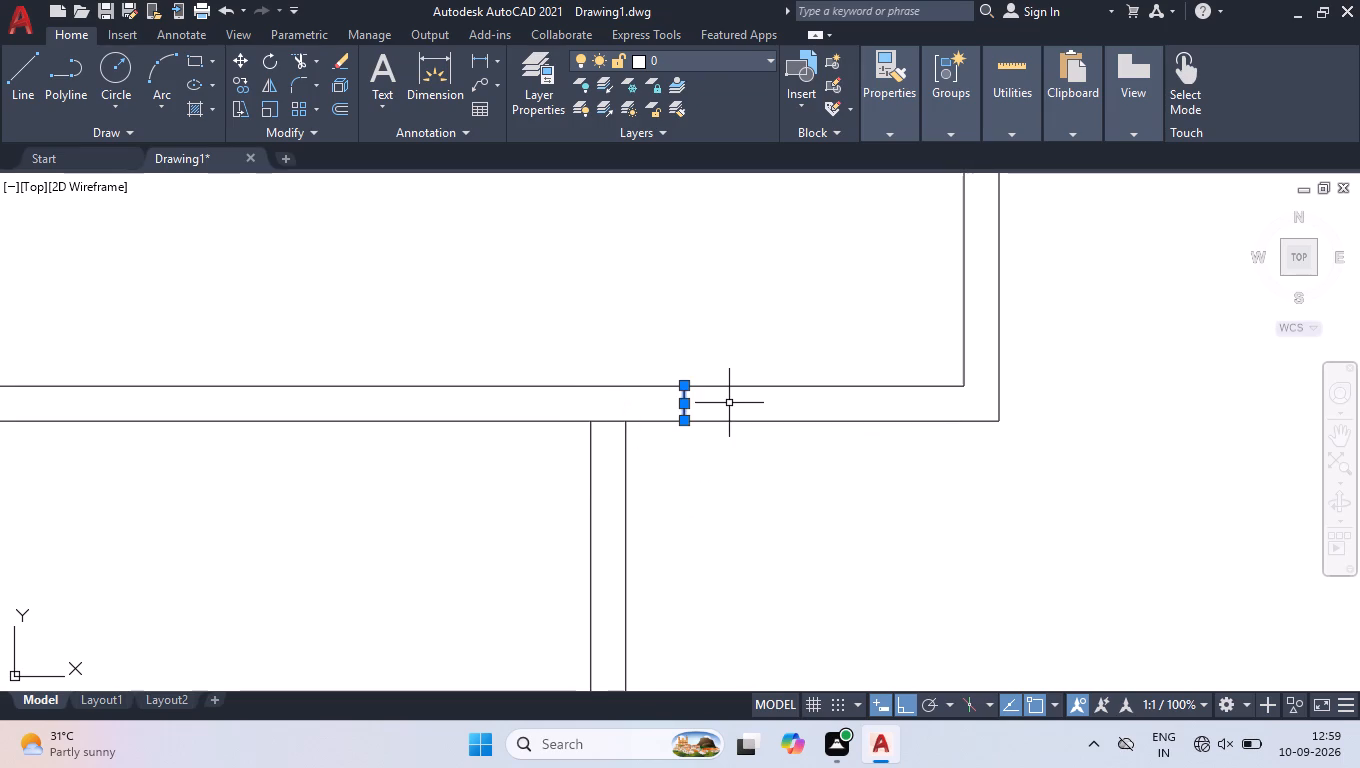
Extend the inner face of the room's right wall down to the bottom wall's lower face.
{"action": "type", "text": "ex"}
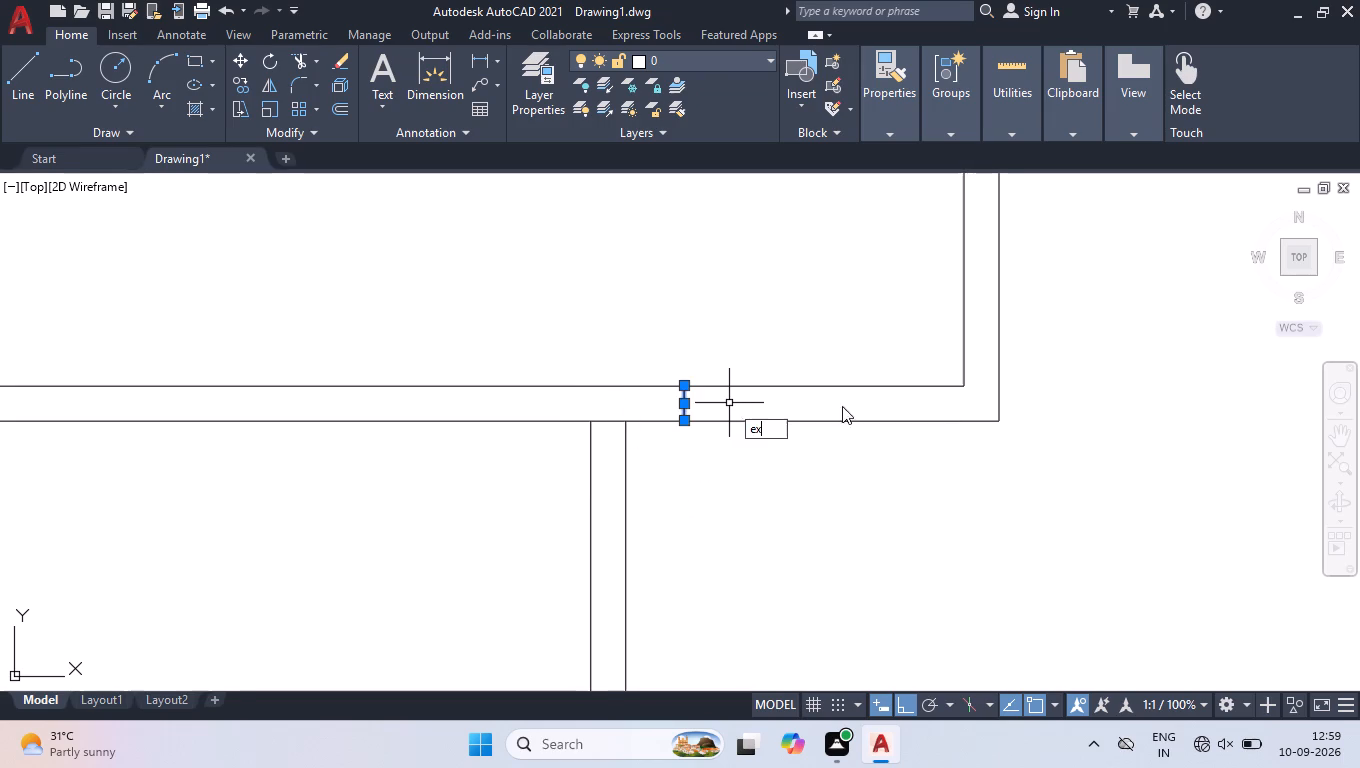
{"action": "key", "text": "Return"}
{"action": "key", "text": "space"}
{"action": "key", "text": "space"}
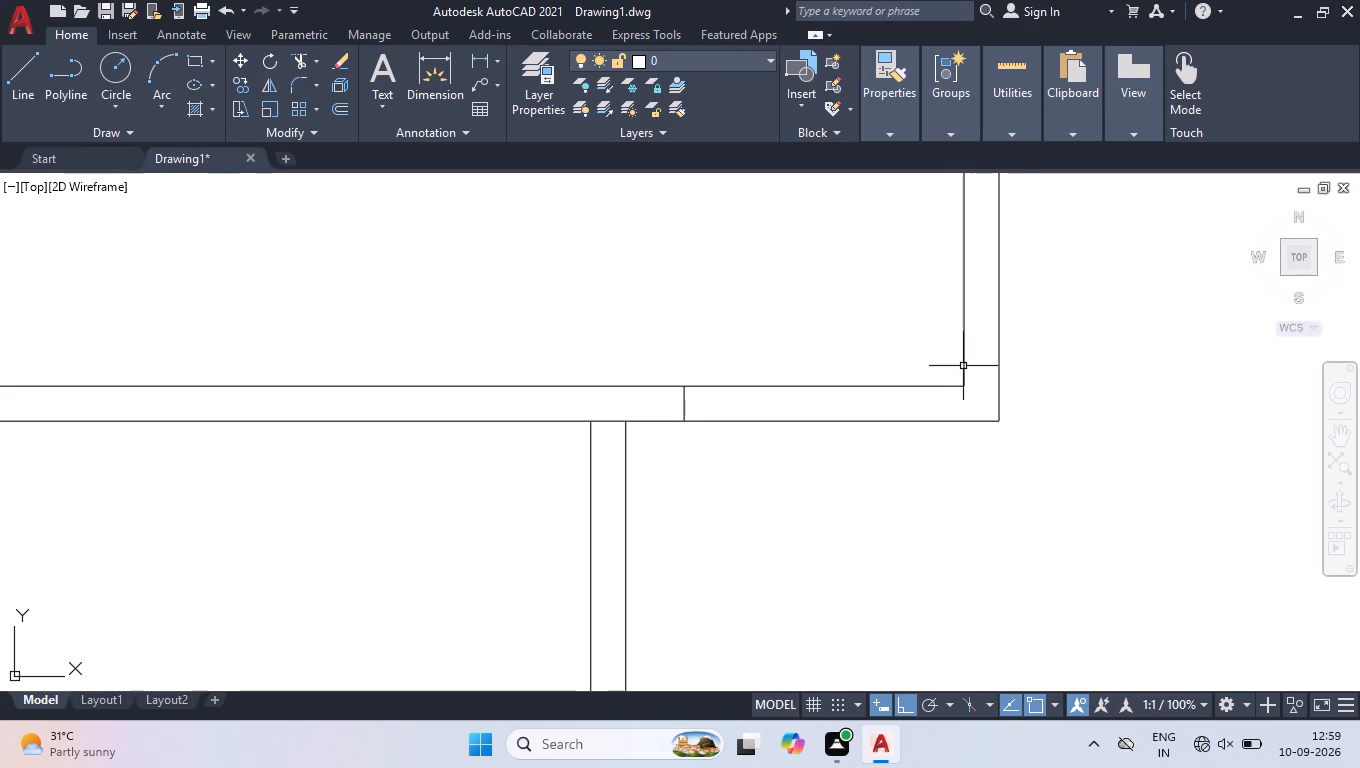
{"action": "key", "text": "space"}
{"action": "left_click", "coordinate": [963, 366]}
{"action": "key", "text": "space"}
Trim both faces of the room's bottom wall between the shifted line and the room's right wall to open the doorway.
{"action": "type", "text": "tr"}
{"action": "key", "text": "Return"}
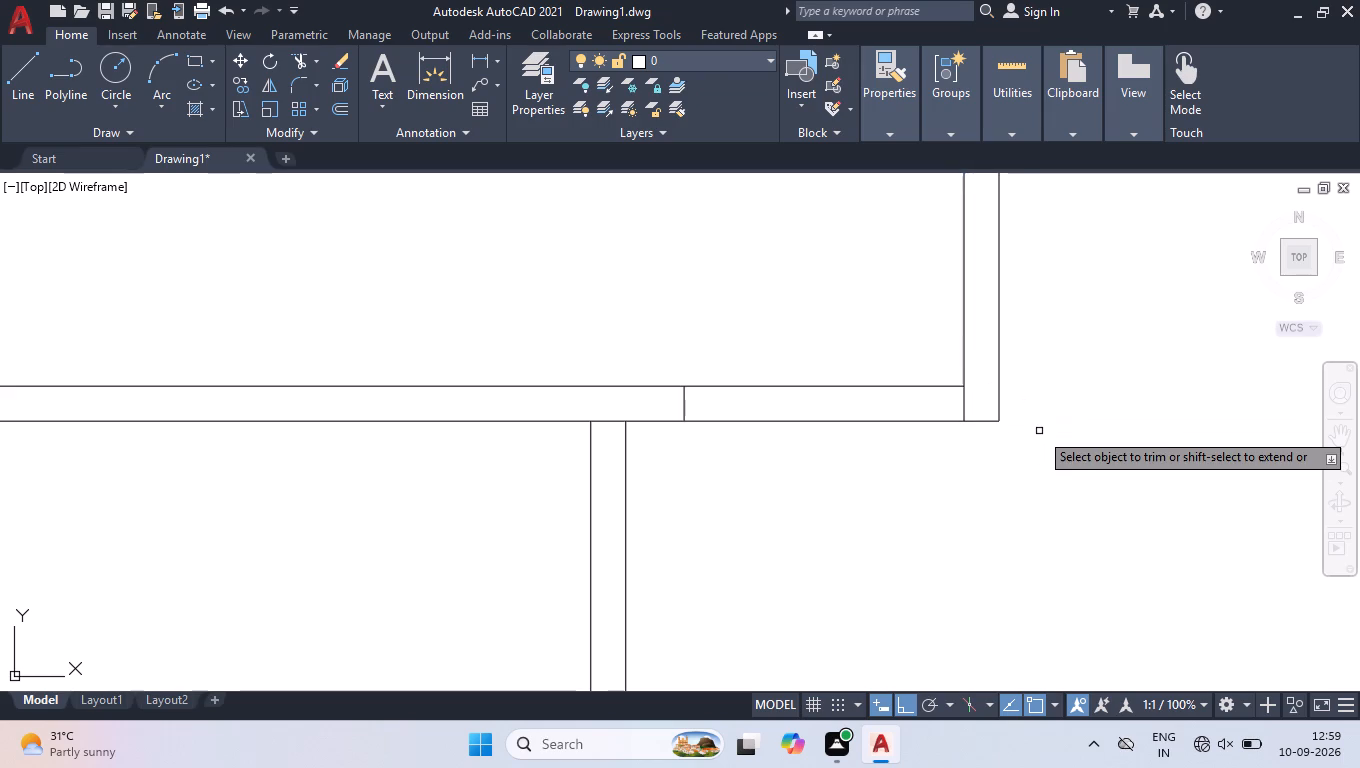
{"action": "left_click", "coordinate": [791, 331]}
{"action": "left_click", "coordinate": [858, 599]}
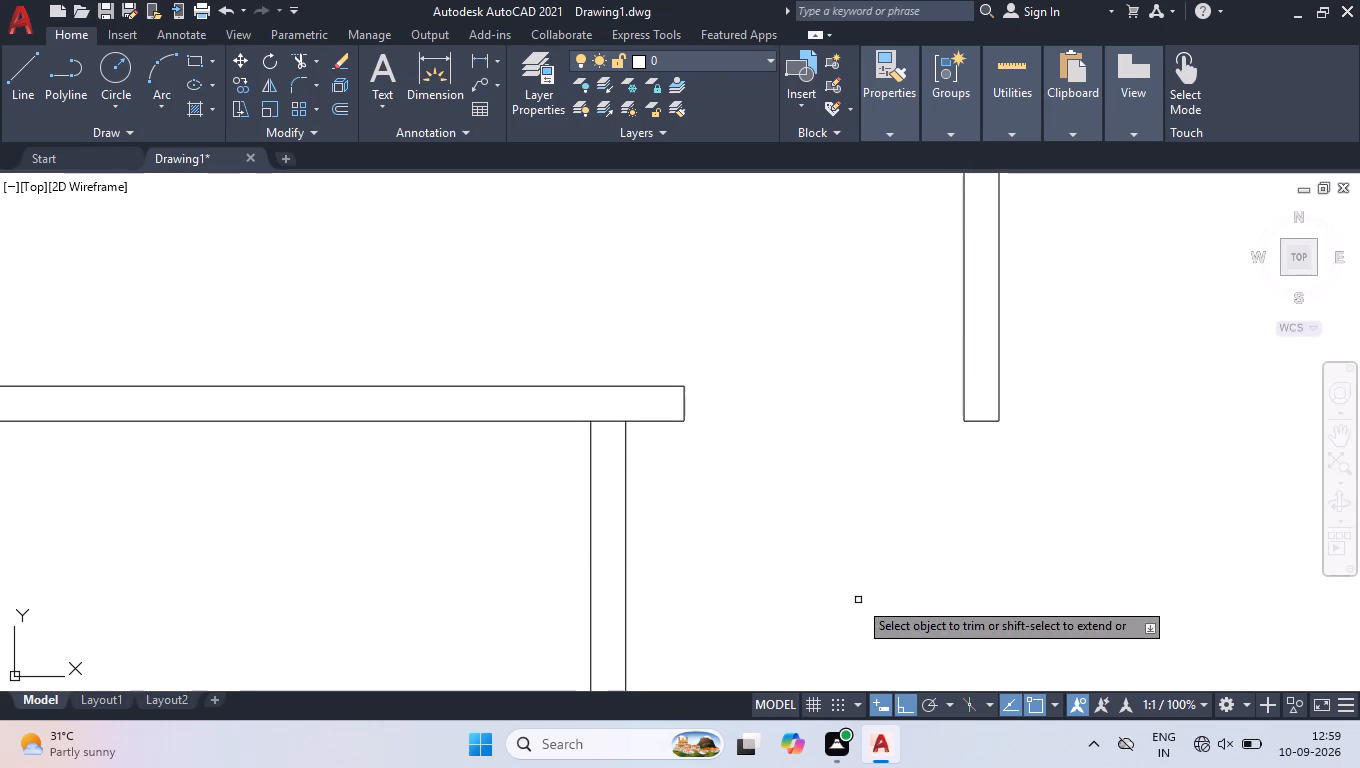
{"action": "key", "text": "Return"}
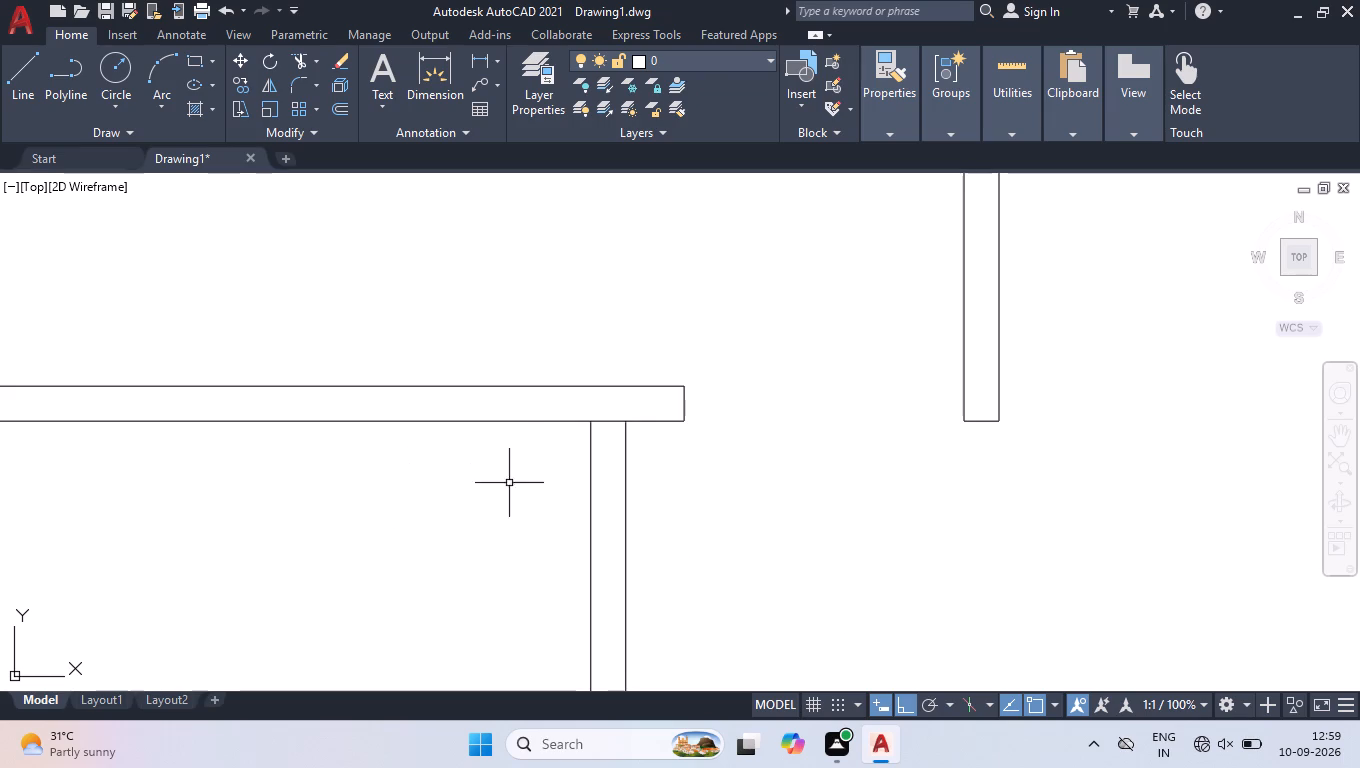
Trim the leftover segments at both ends of the small lower-left partition and where its adjoining walls meet the outer wall's inner face.
{"action": "key", "text": "space"}
{"action": "left_click", "coordinate": [599, 417]}
{"action": "left_click", "coordinate": [601, 425]}
{"action": "scroll", "coordinate": [721, 413], "scroll_direction": "down", "scroll_amount": 3}
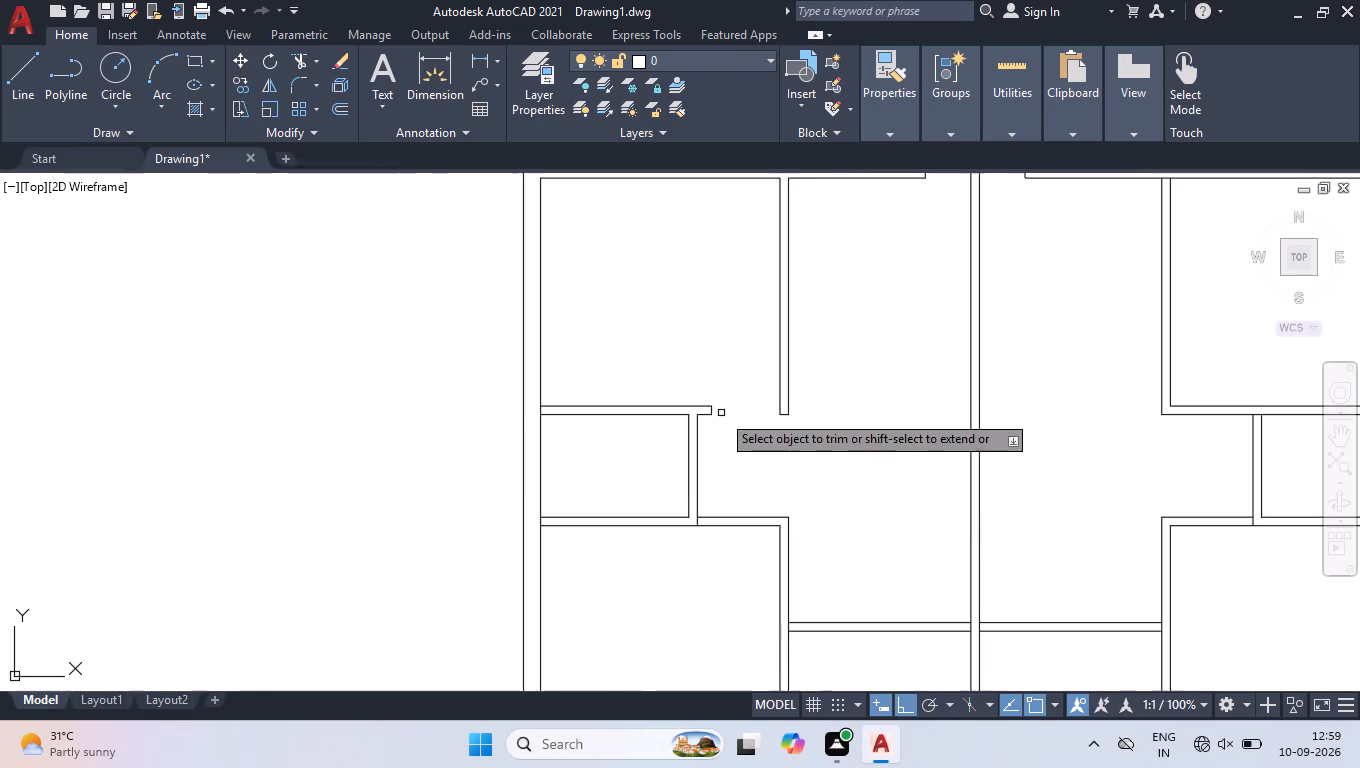
{"action": "scroll", "coordinate": [702, 520], "scroll_direction": "up", "scroll_amount": 3}
{"action": "left_click", "coordinate": [671, 535]}
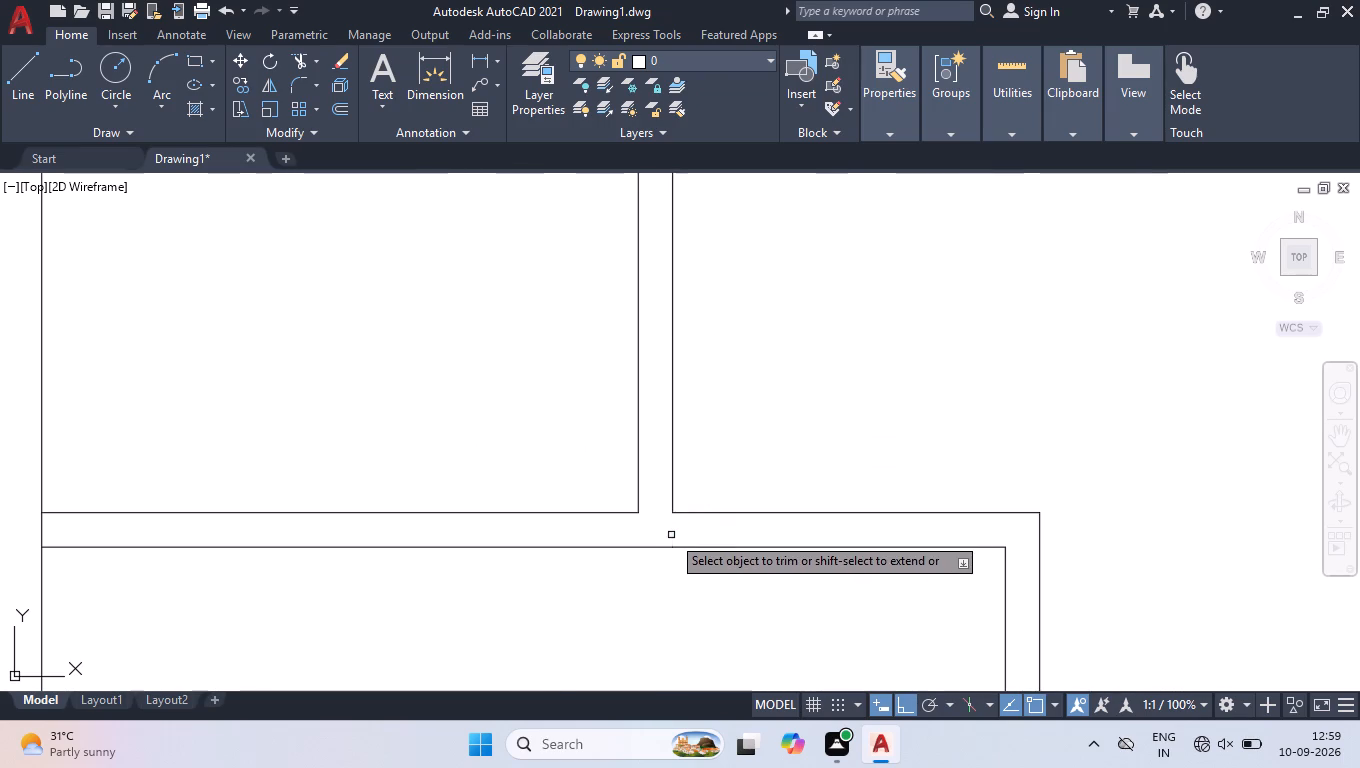
{"action": "scroll", "coordinate": [754, 440], "scroll_direction": "down", "scroll_amount": 2}
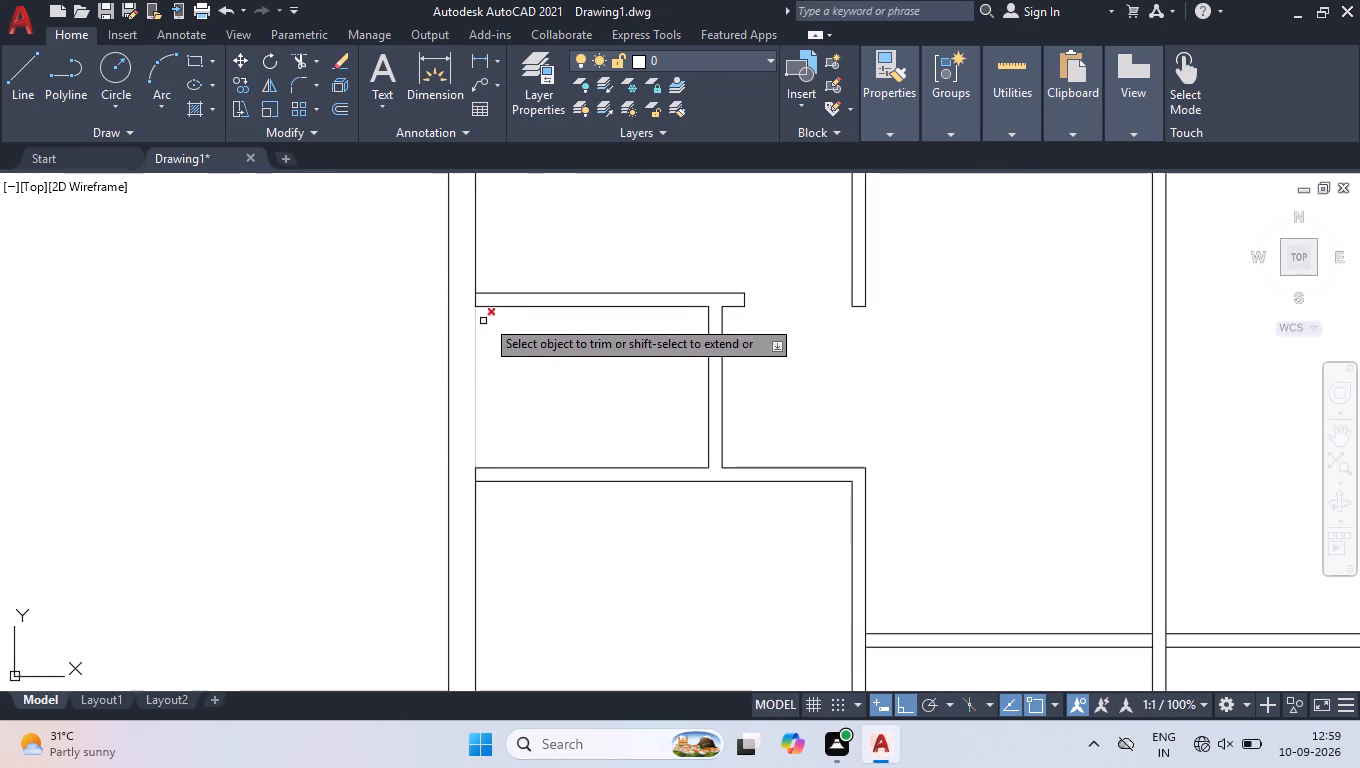
{"action": "scroll", "coordinate": [482, 300], "scroll_direction": "up", "scroll_amount": 2}
{"action": "left_click", "coordinate": [446, 310]}
{"action": "left_click", "coordinate": [475, 298]}
{"action": "scroll", "coordinate": [479, 310], "scroll_direction": "down", "scroll_amount": 2}
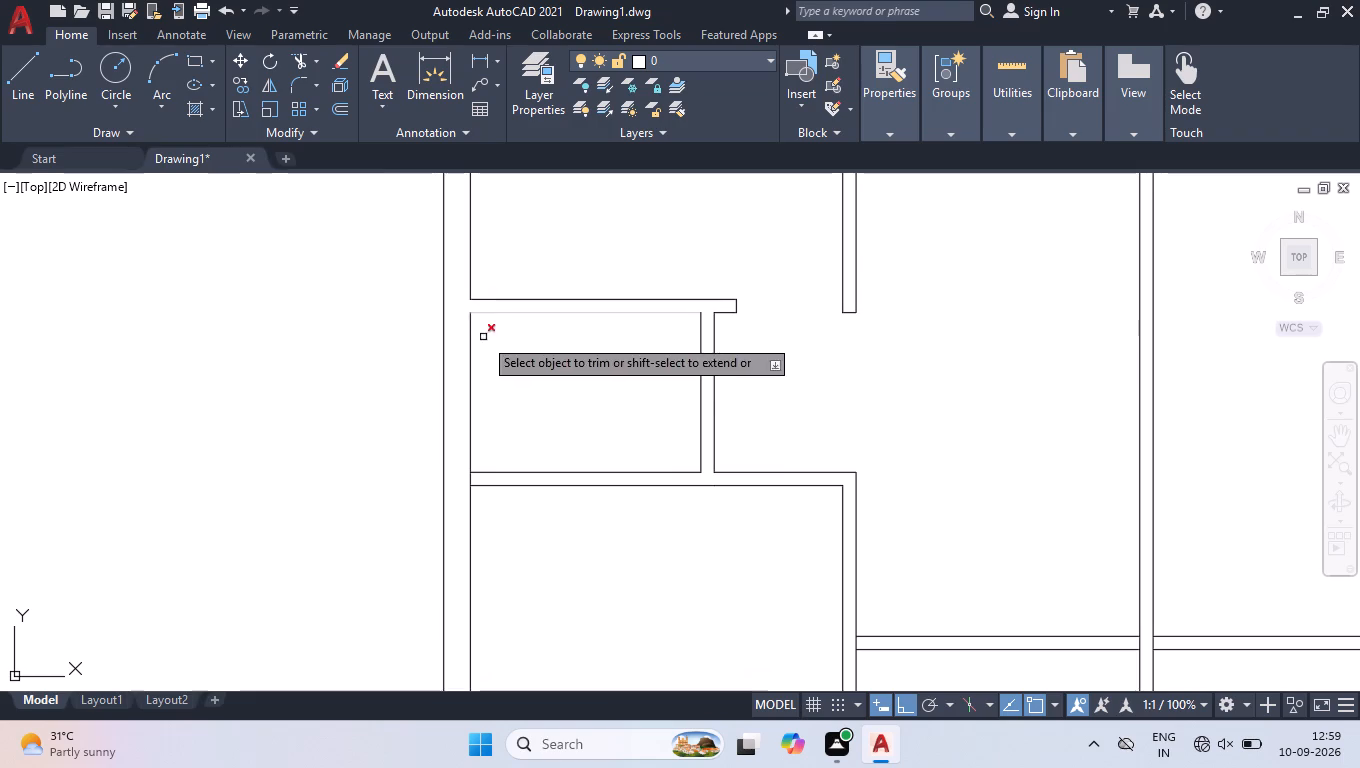
{"action": "scroll", "coordinate": [479, 486], "scroll_direction": "up", "scroll_amount": 3}
{"action": "left_click", "coordinate": [426, 470]}
{"action": "key", "text": "space"}
Draw a line across the small partition's base and move it 2'8" up the partition.
{"action": "scroll", "coordinate": [470, 455], "scroll_direction": "down", "scroll_amount": 6}
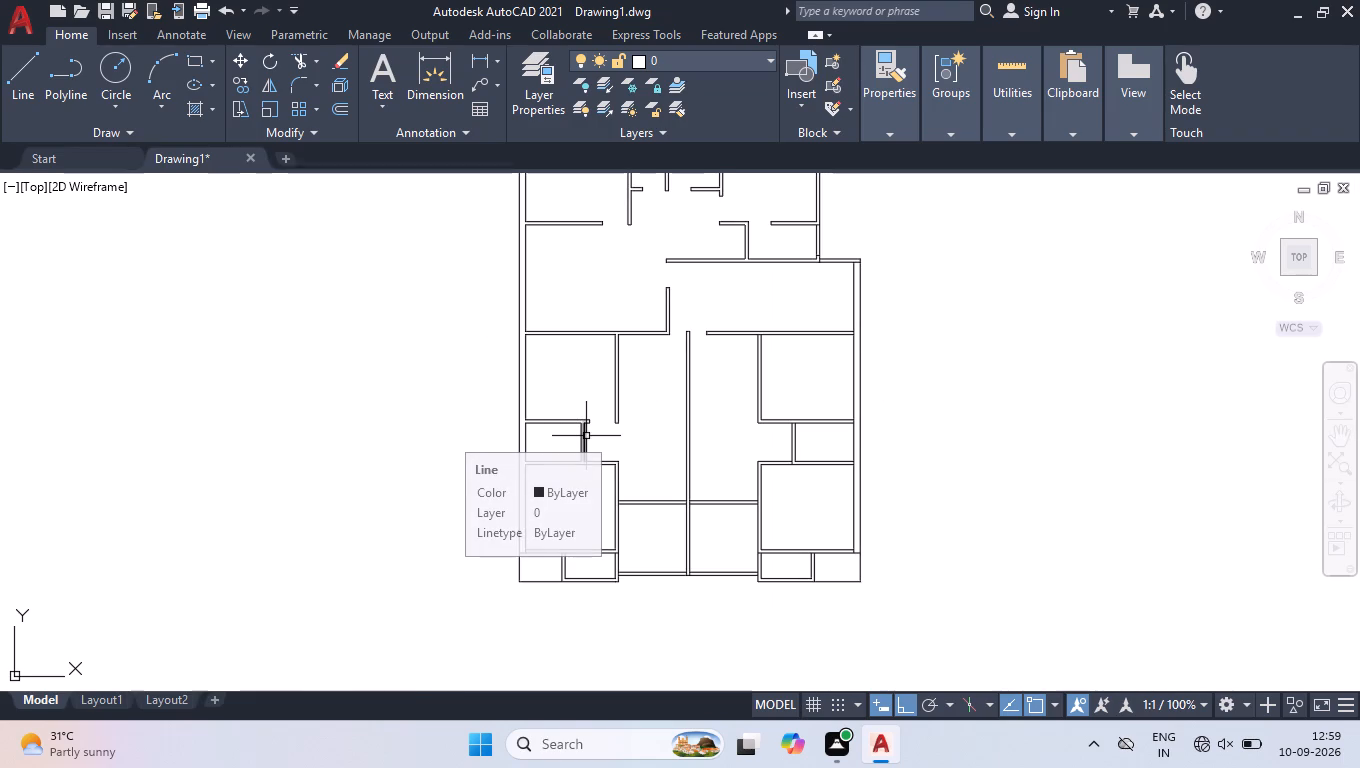
{"action": "scroll", "coordinate": [574, 452], "scroll_direction": "up", "scroll_amount": 2}
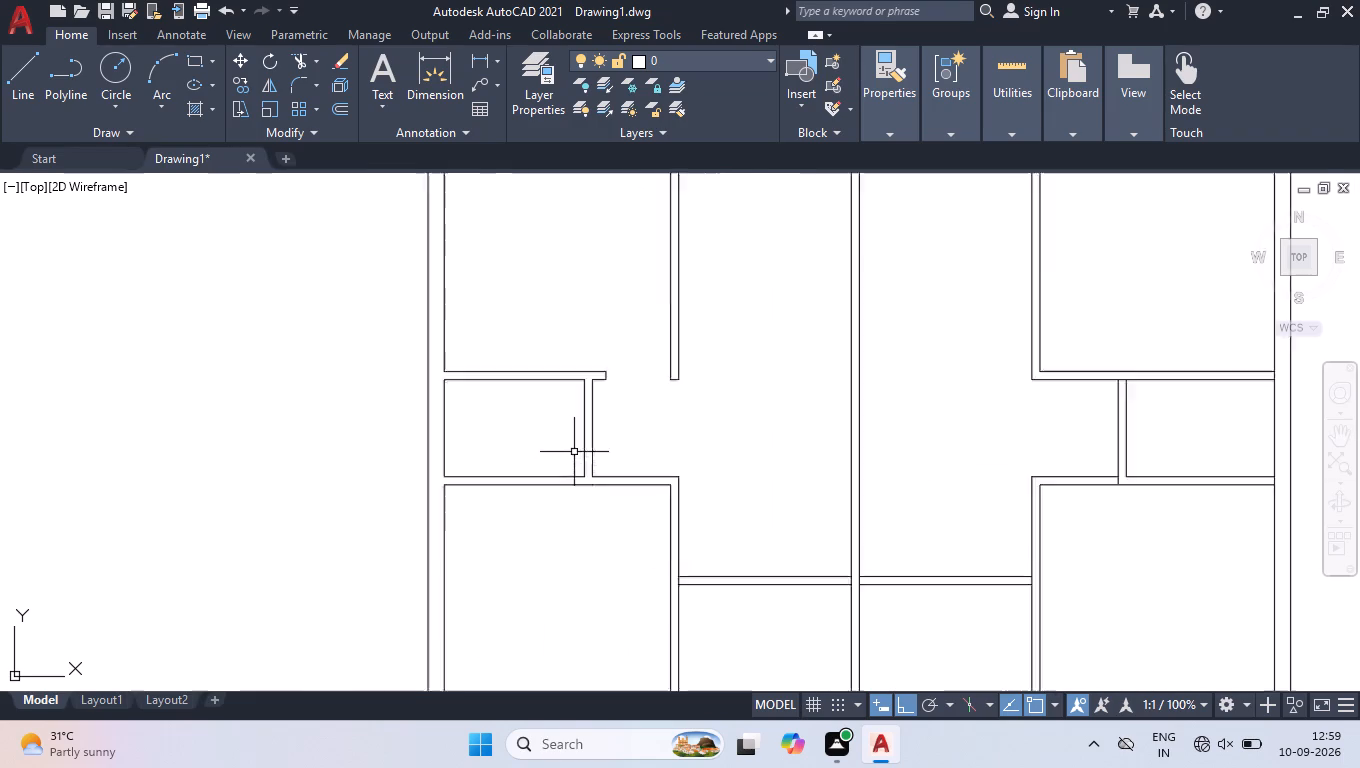
{"action": "scroll", "coordinate": [574, 452], "scroll_direction": "up", "scroll_amount": 4}
{"action": "key", "text": "l"}
{"action": "key", "text": "Return"}
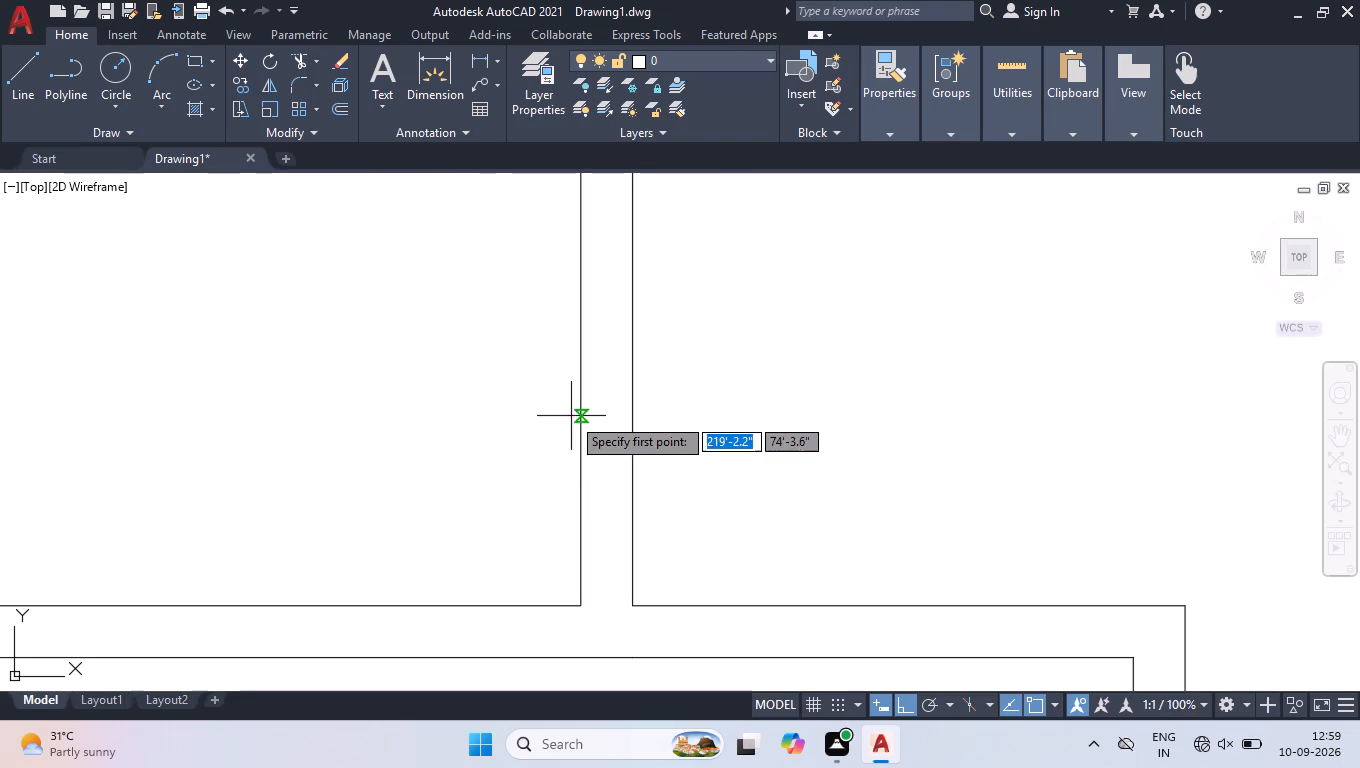
{"action": "left_click", "coordinate": [582, 604]}
{"action": "left_click", "coordinate": [639, 606]}
{"action": "key", "text": "space"}
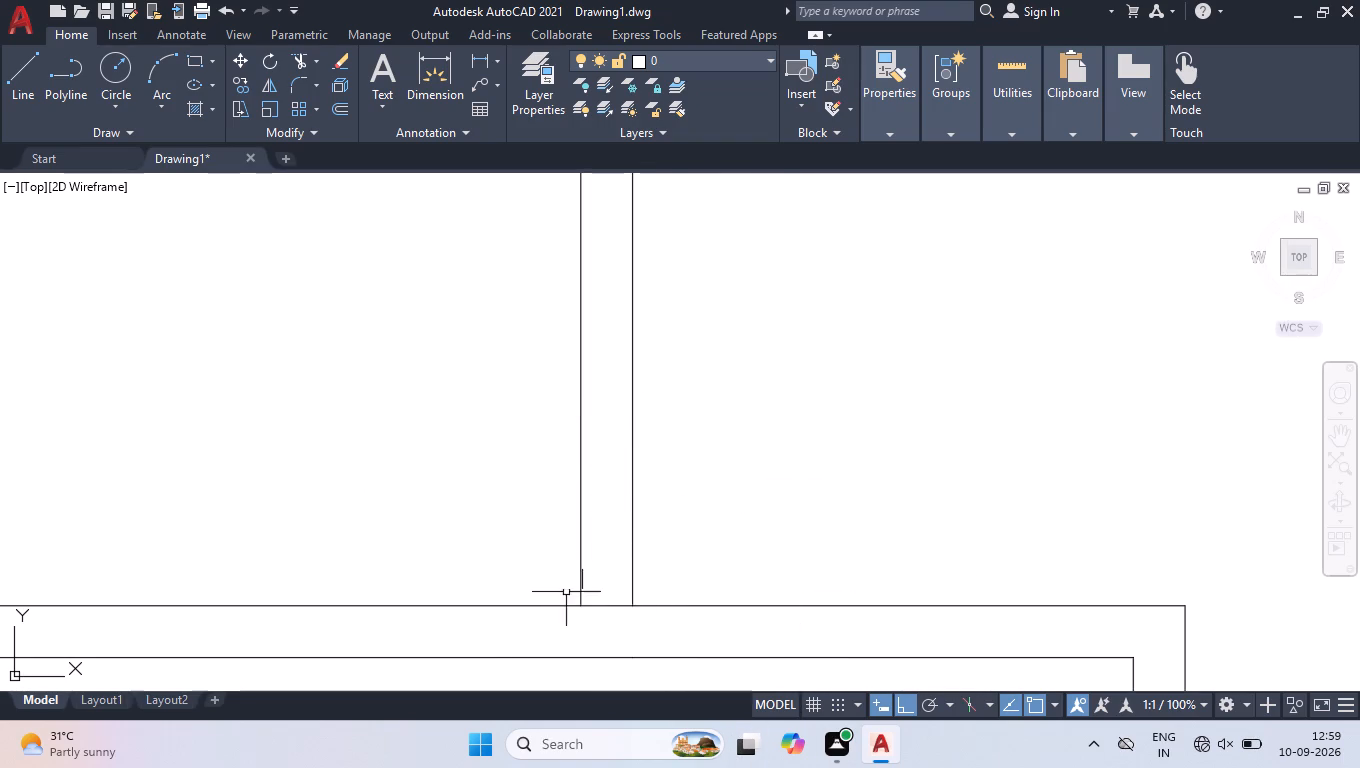
{"action": "left_click", "coordinate": [521, 563]}
{"action": "left_click", "coordinate": [657, 624]}
{"action": "scroll", "coordinate": [619, 604], "scroll_direction": "up", "scroll_amount": 3}
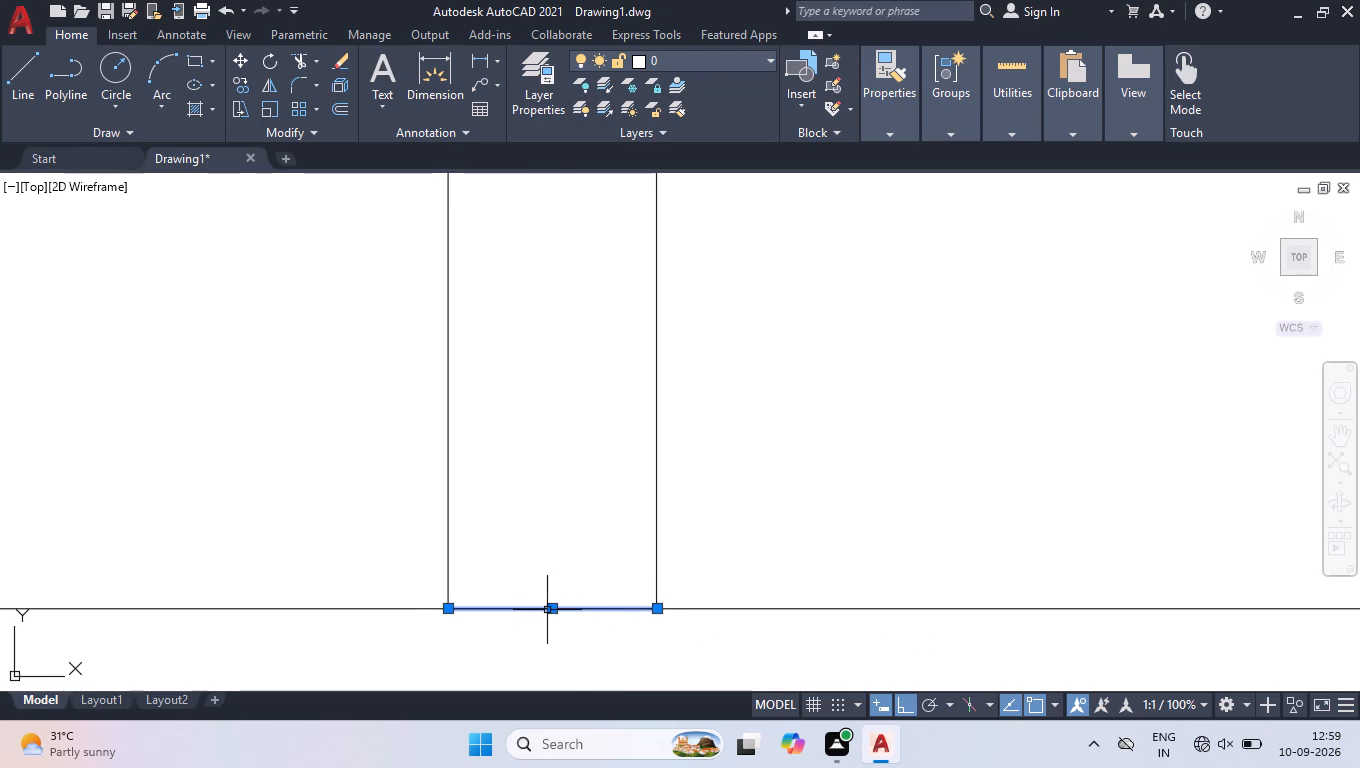
{"action": "left_click", "coordinate": [550, 609]}
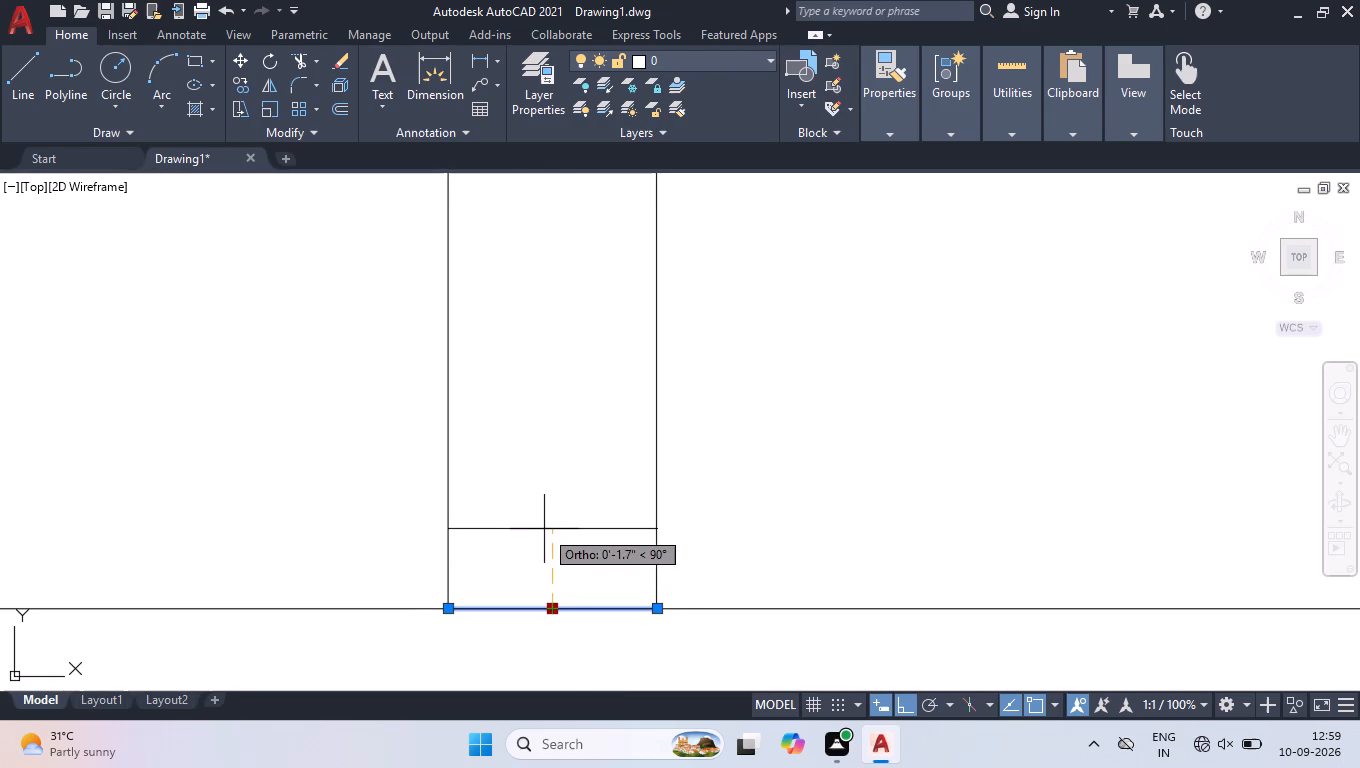
{"action": "key", "text": "2"}
{"action": "type", "text": "'8"}
{"action": "key", "text": "Return"}
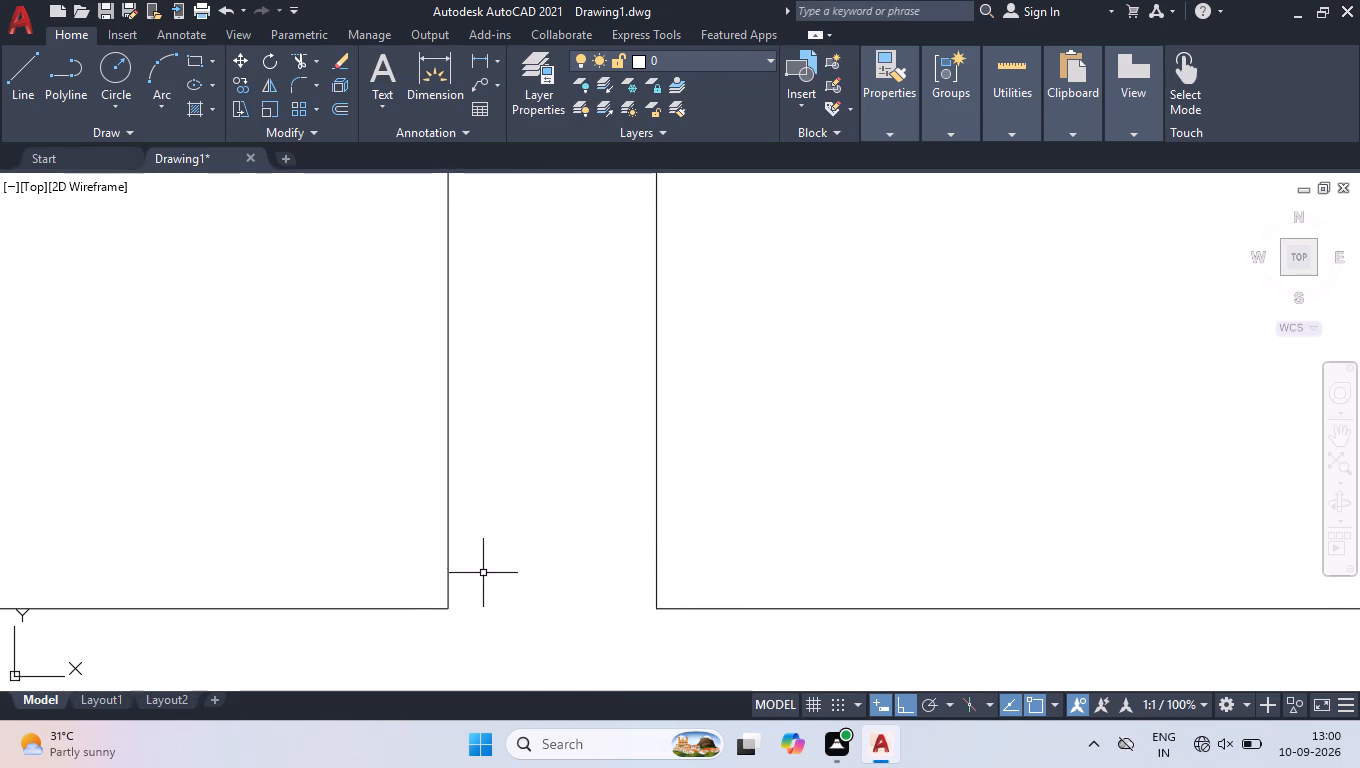
Close the partition's base with a line, and trim away both partition faces and that base line below the 2'8" line.
{"action": "scroll", "coordinate": [569, 293], "scroll_direction": "down", "scroll_amount": 4}
{"action": "scroll", "coordinate": [625, 484], "scroll_direction": "down", "scroll_amount": 2}
{"action": "scroll", "coordinate": [607, 419], "scroll_direction": "up", "scroll_amount": 2}
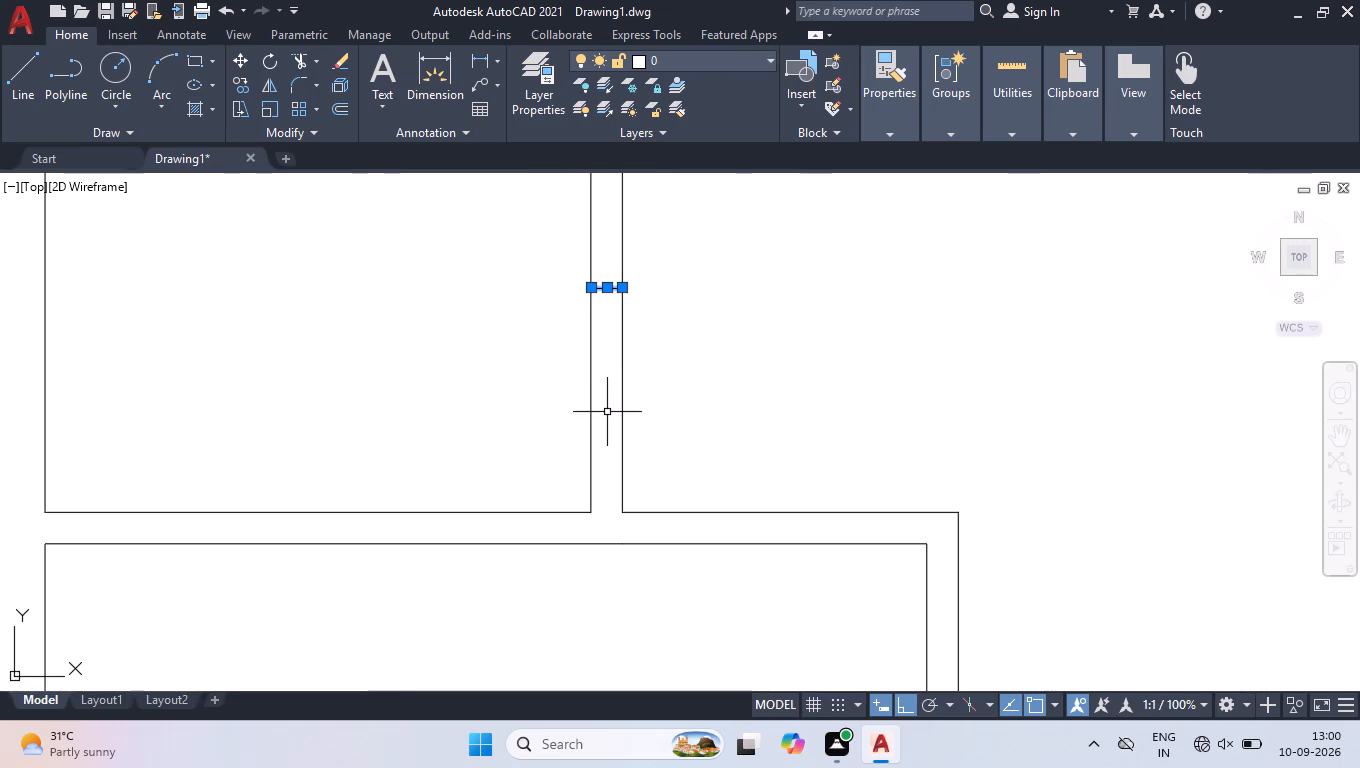
{"action": "key", "text": "l"}
{"action": "key", "text": "Return"}
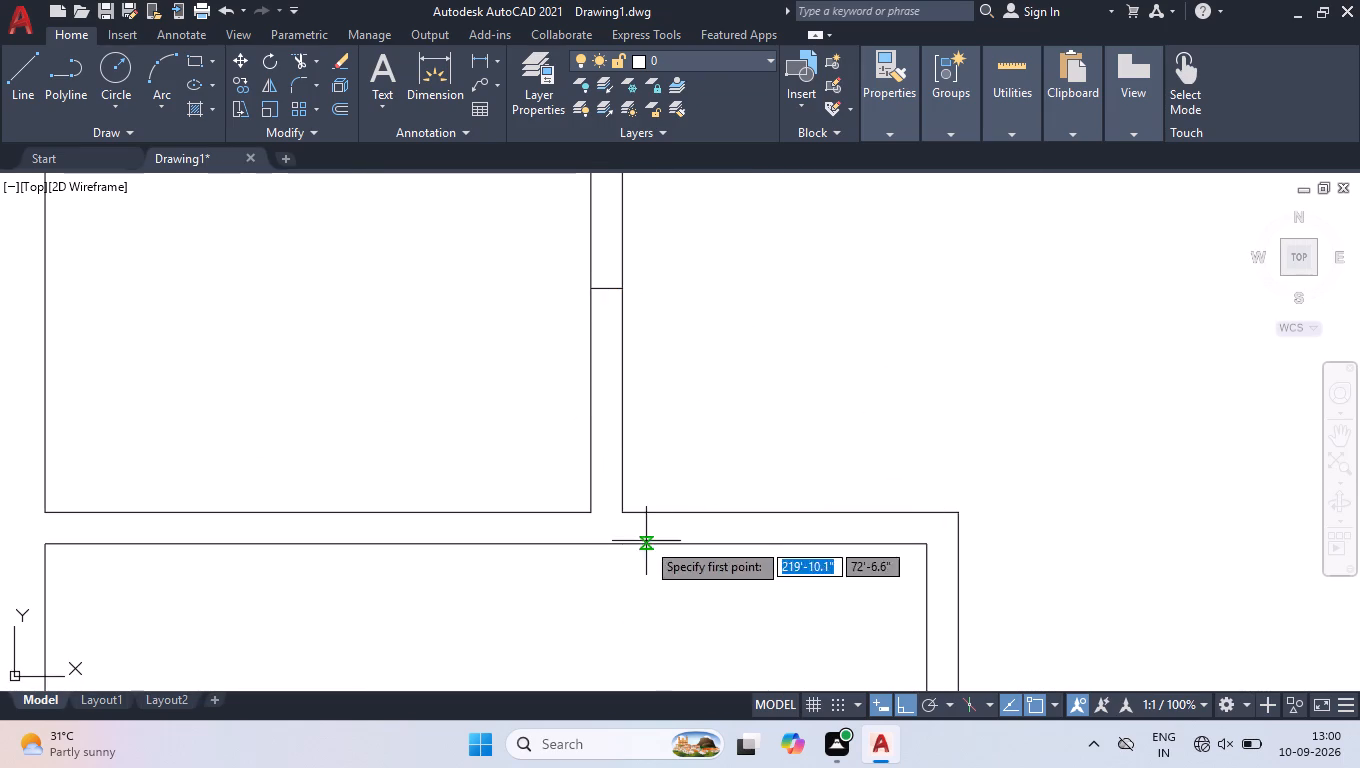
{"action": "left_click", "coordinate": [625, 515]}
{"action": "left_click", "coordinate": [594, 513]}
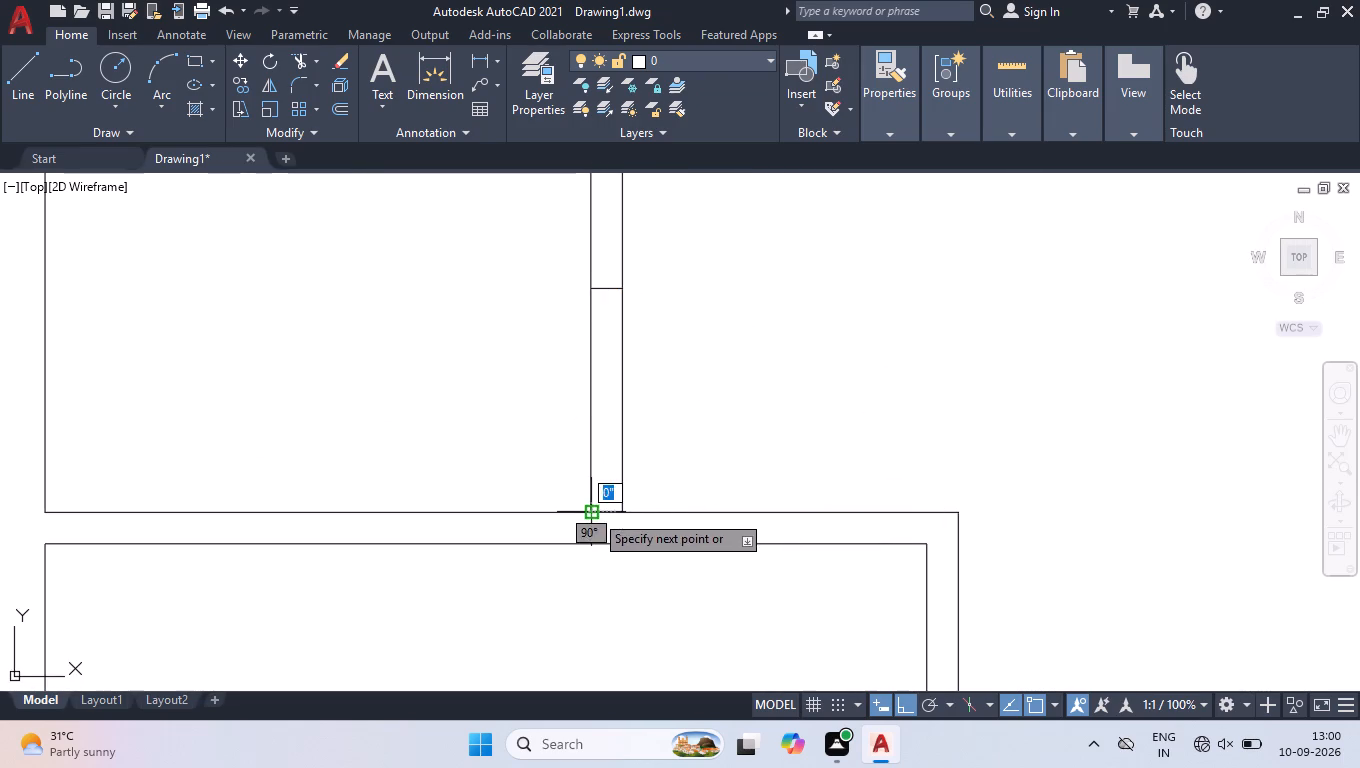
{"action": "key", "text": "space"}
{"action": "type", "text": "tr"}
{"action": "key", "text": "Return"}
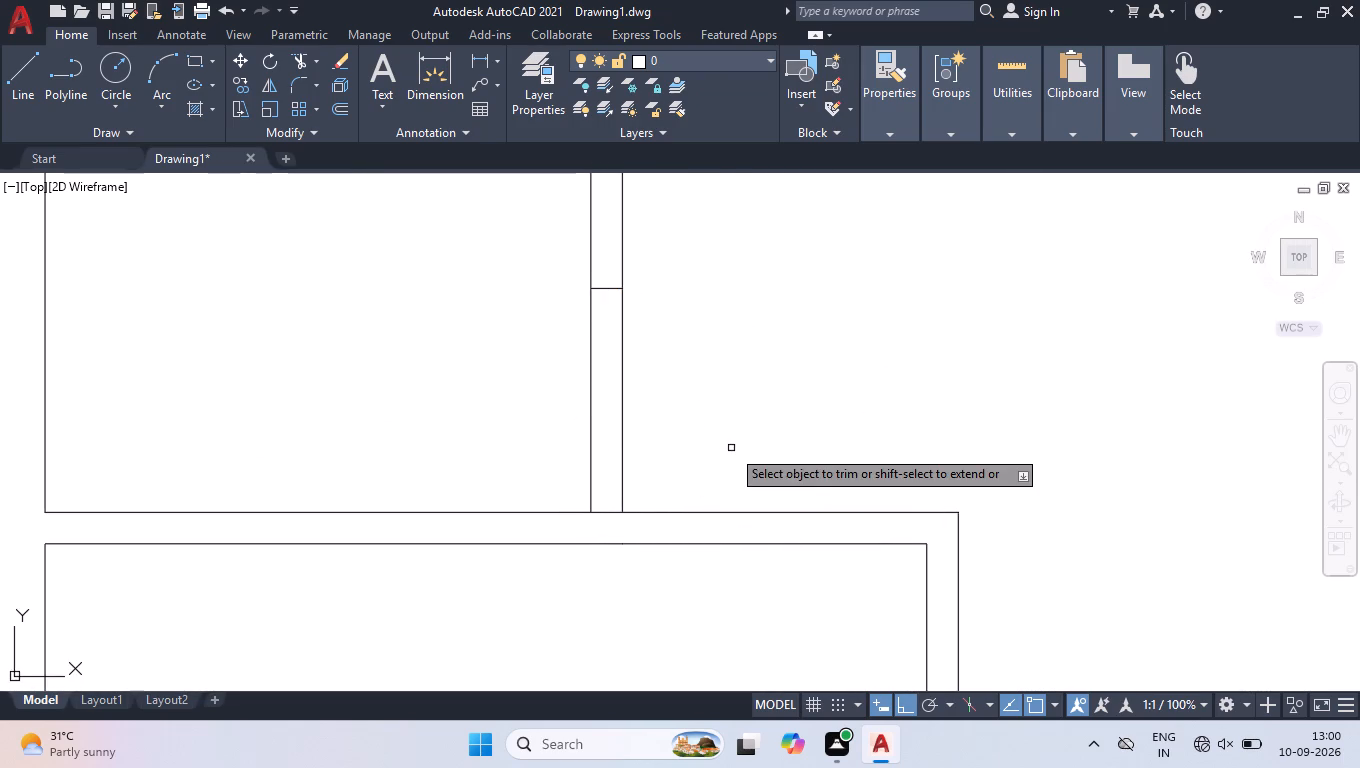
{"action": "left_click", "coordinate": [722, 417]}
{"action": "left_click", "coordinate": [317, 442]}
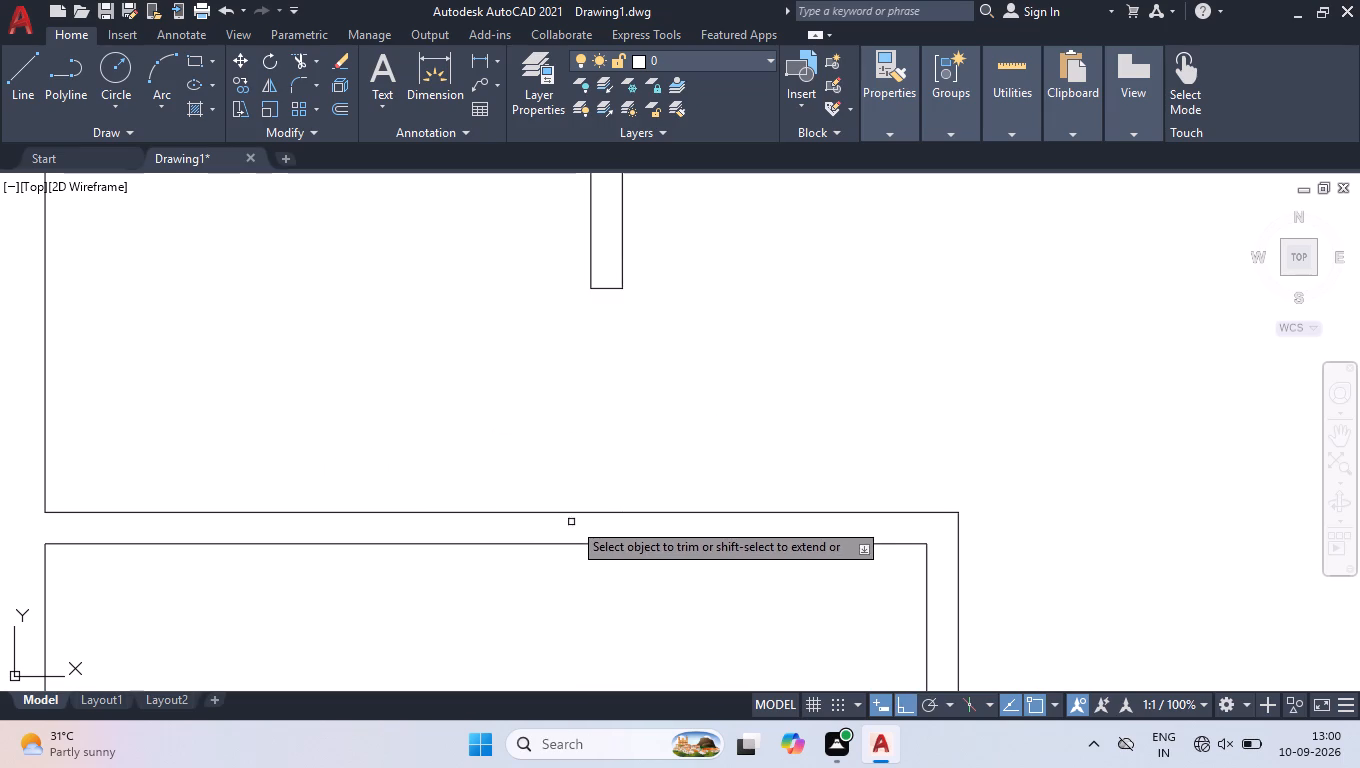
{"action": "left_click", "coordinate": [604, 513]}
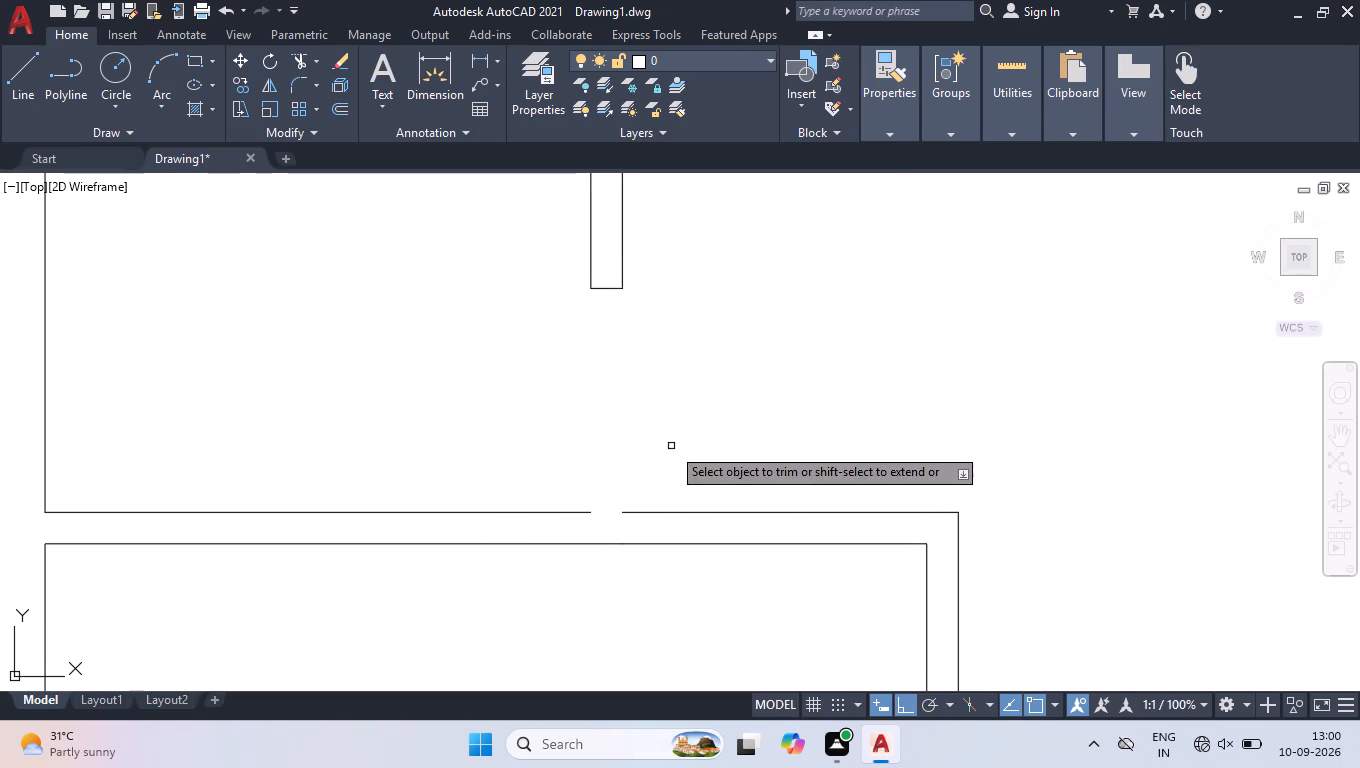
{"action": "key", "text": "Return"}
Join the two separated segments of the lower wall's upper face into one continuous line below the partition.
{"action": "left_click", "coordinate": [707, 482]}
{"action": "left_click", "coordinate": [634, 547]}
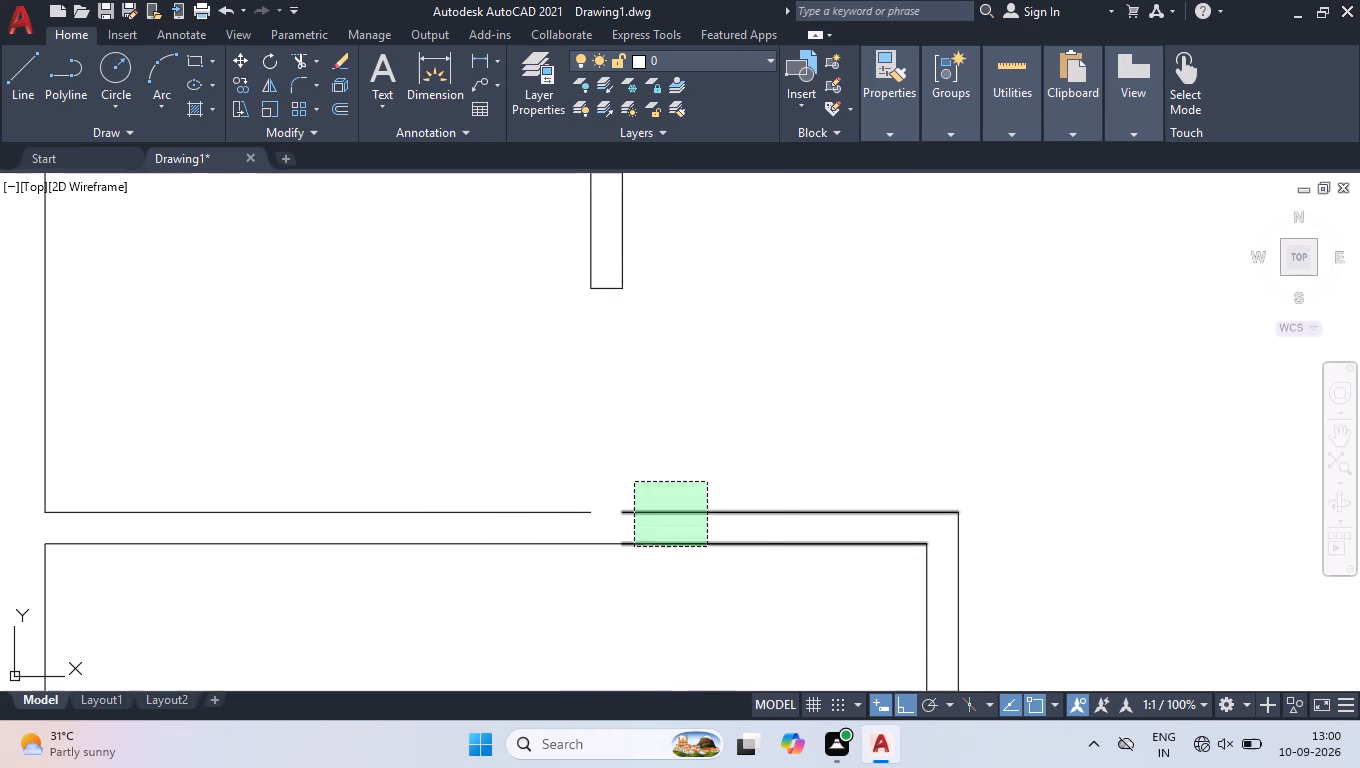
{"action": "right_click", "coordinate": [654, 527]}
{"action": "left_click", "coordinate": [757, 372]}
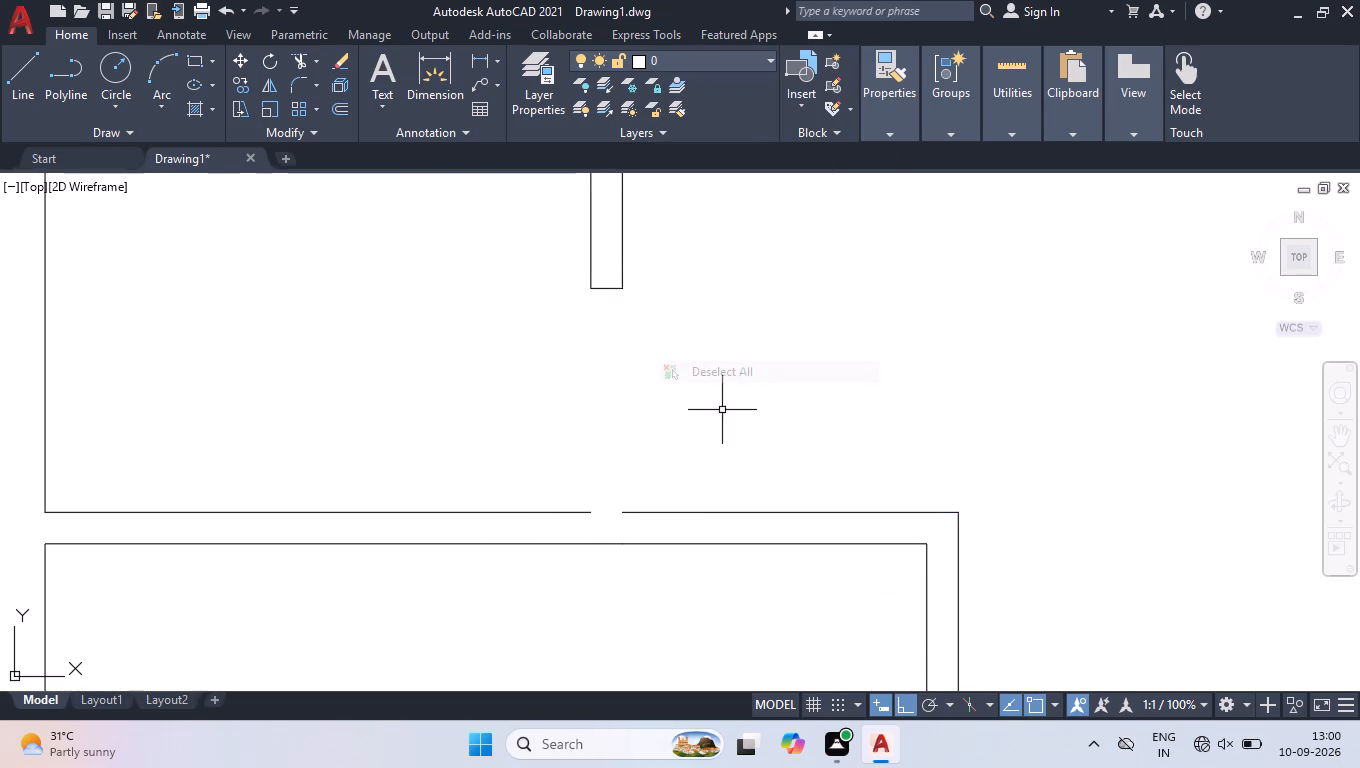
{"action": "left_click", "coordinate": [703, 479]}
{"action": "left_click", "coordinate": [638, 522]}
{"action": "left_click", "coordinate": [593, 498]}
{"action": "left_click", "coordinate": [539, 528]}
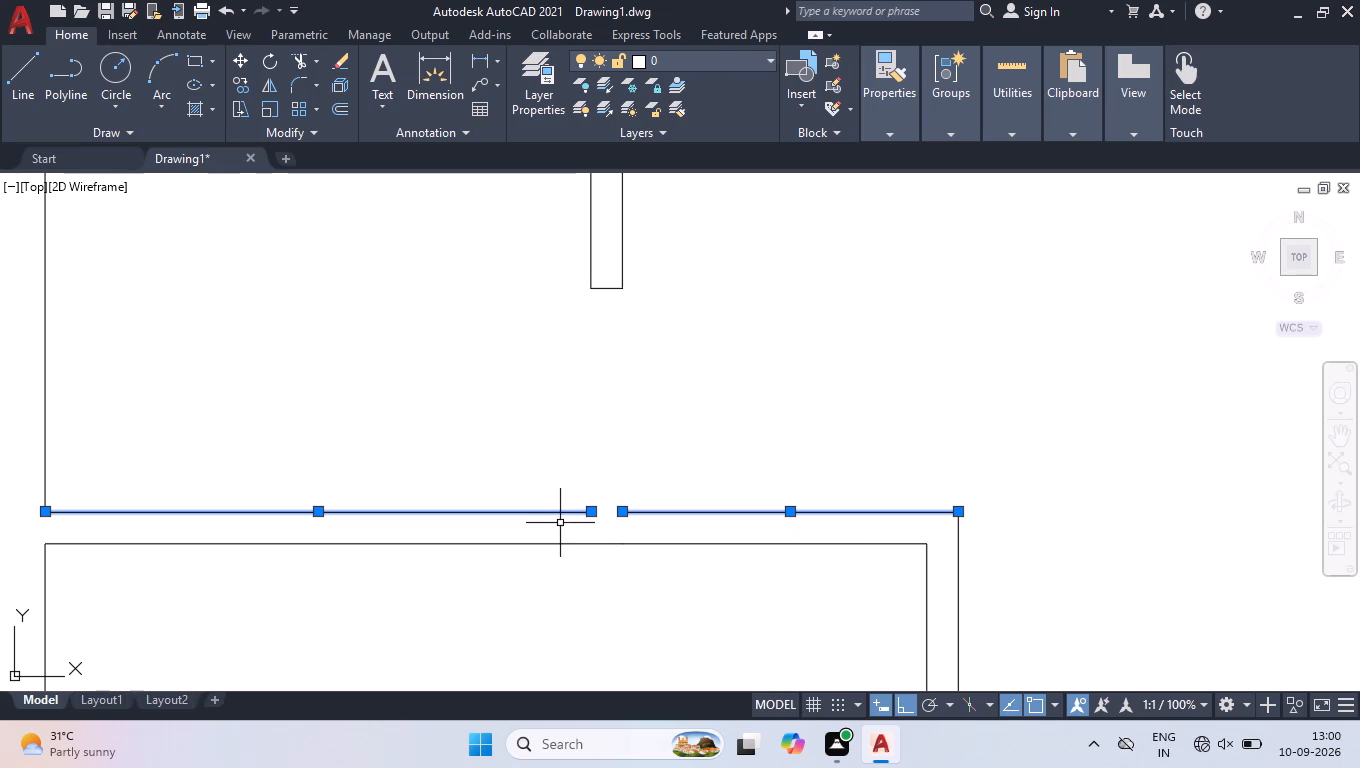
{"action": "key", "text": "j"}
{"action": "key", "text": "Return"}
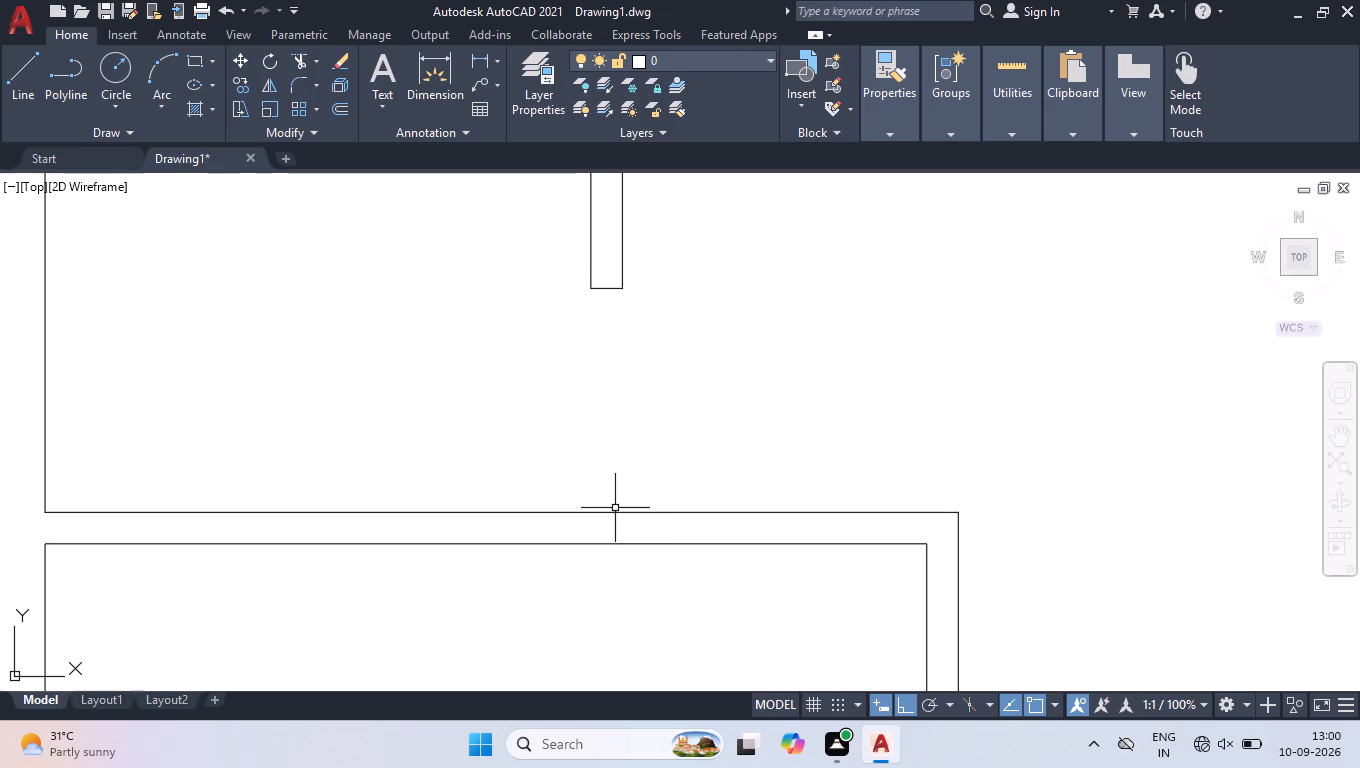
Extend the partition's right face down to the upper face of the lower wall.
{"action": "type", "text": "ex"}
{"action": "key", "text": "Return"}
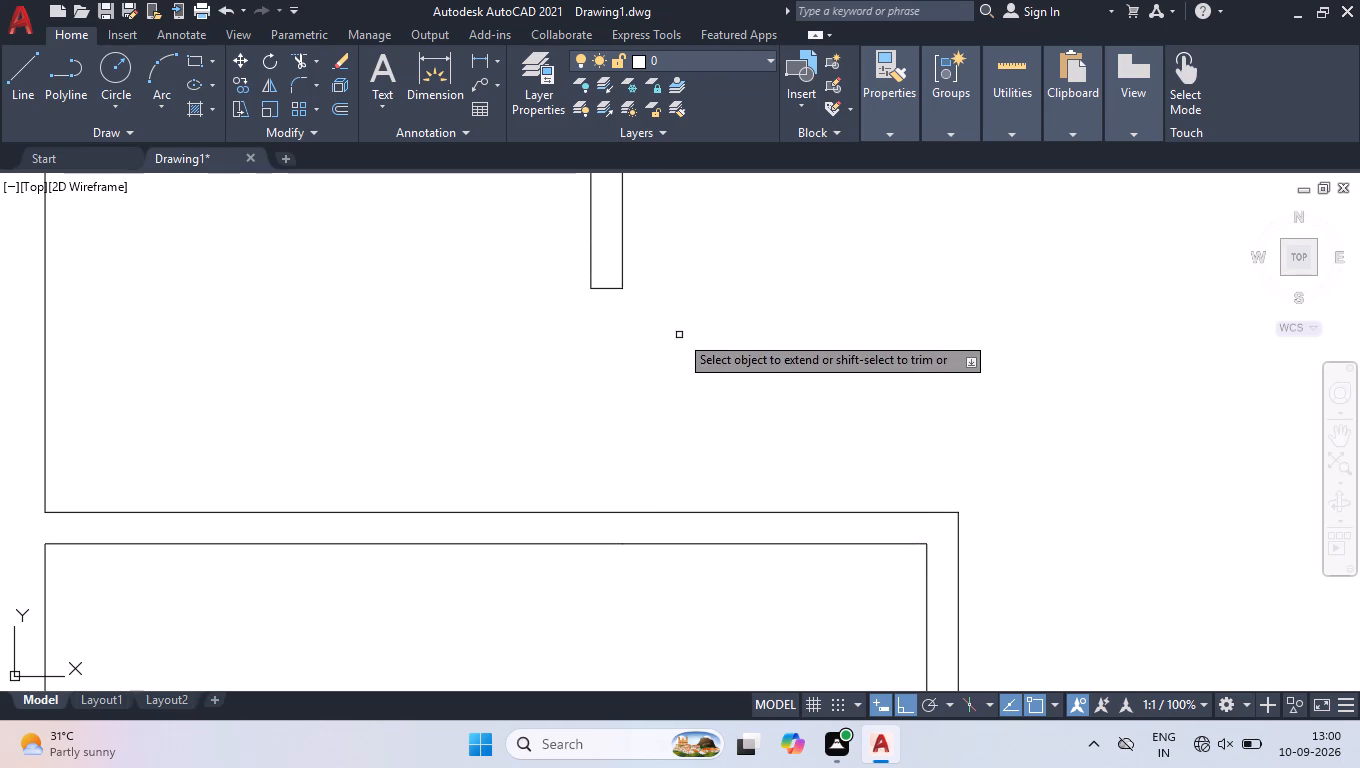
{"action": "left_click", "coordinate": [622, 254]}
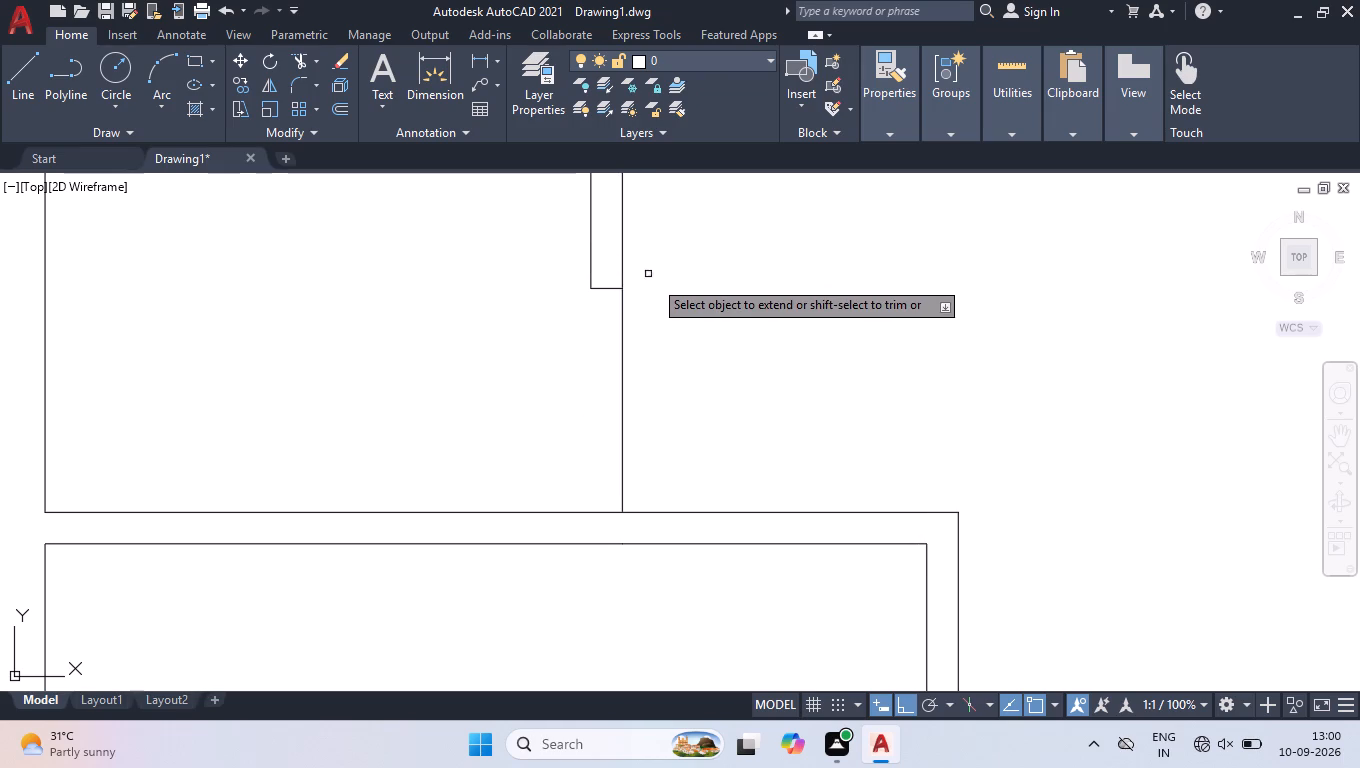
{"action": "key", "text": "Return"}
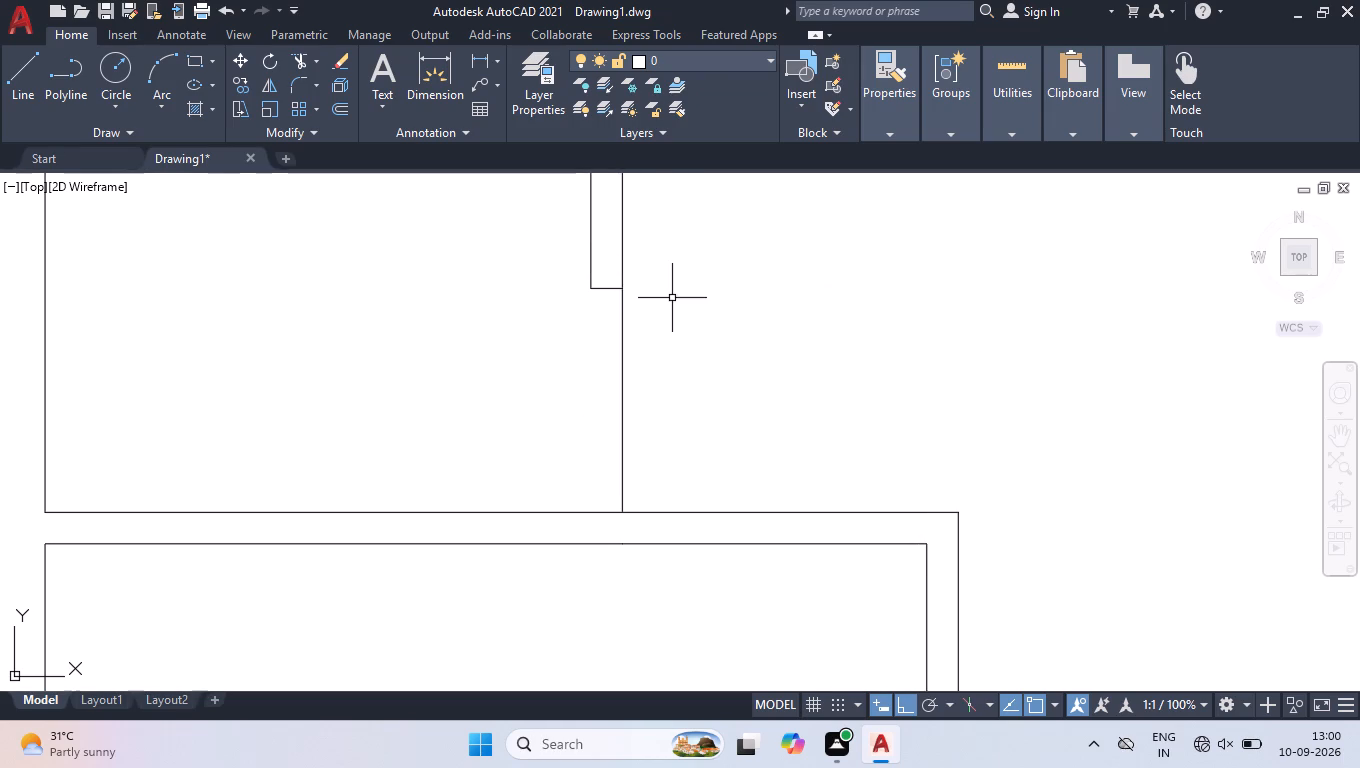
Draw a line across the lower-left room's right wall, level with its upper wall's lower face, and move it 3' down.
{"action": "scroll", "coordinate": [696, 291], "scroll_direction": "down", "scroll_amount": 2}
{"action": "scroll", "coordinate": [738, 435], "scroll_direction": "down", "scroll_amount": 1}
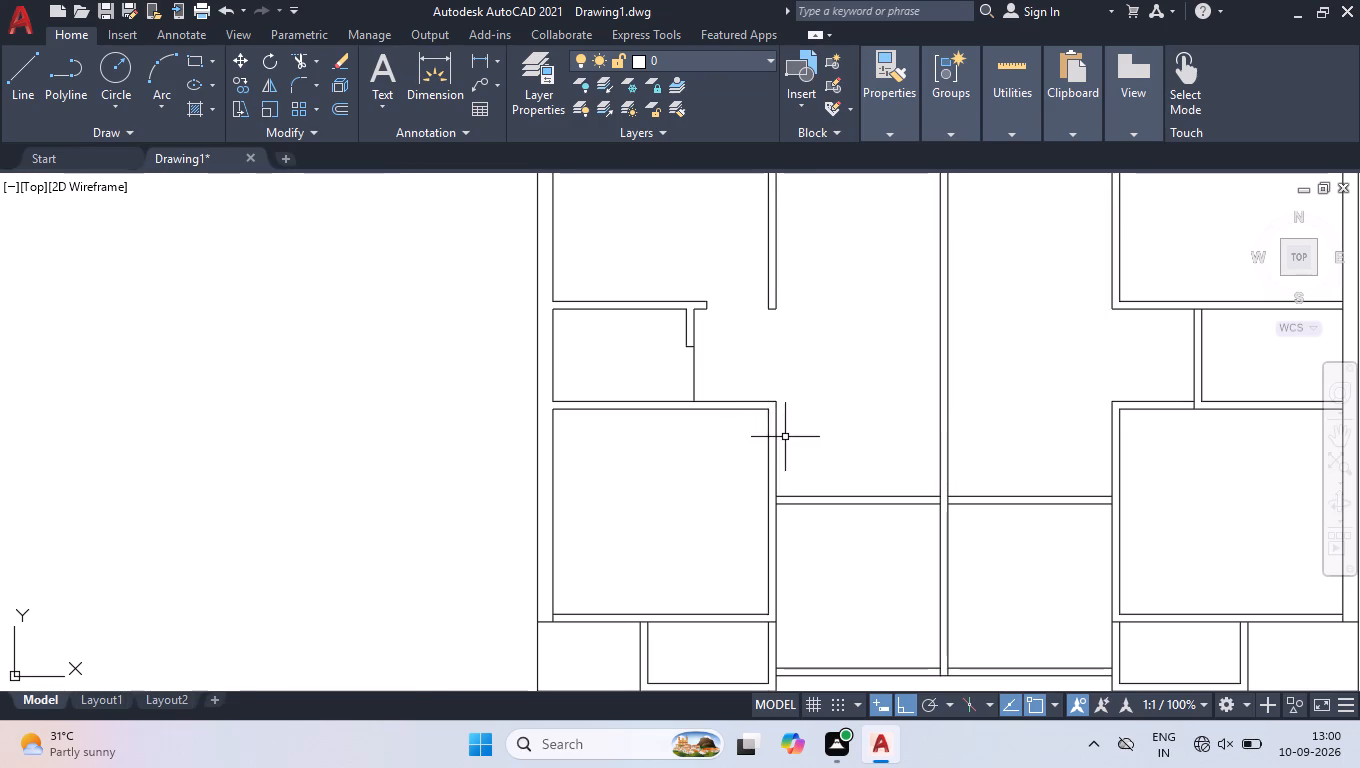
{"action": "scroll", "coordinate": [782, 420], "scroll_direction": "up", "scroll_amount": 2}
{"action": "key", "text": "l"}
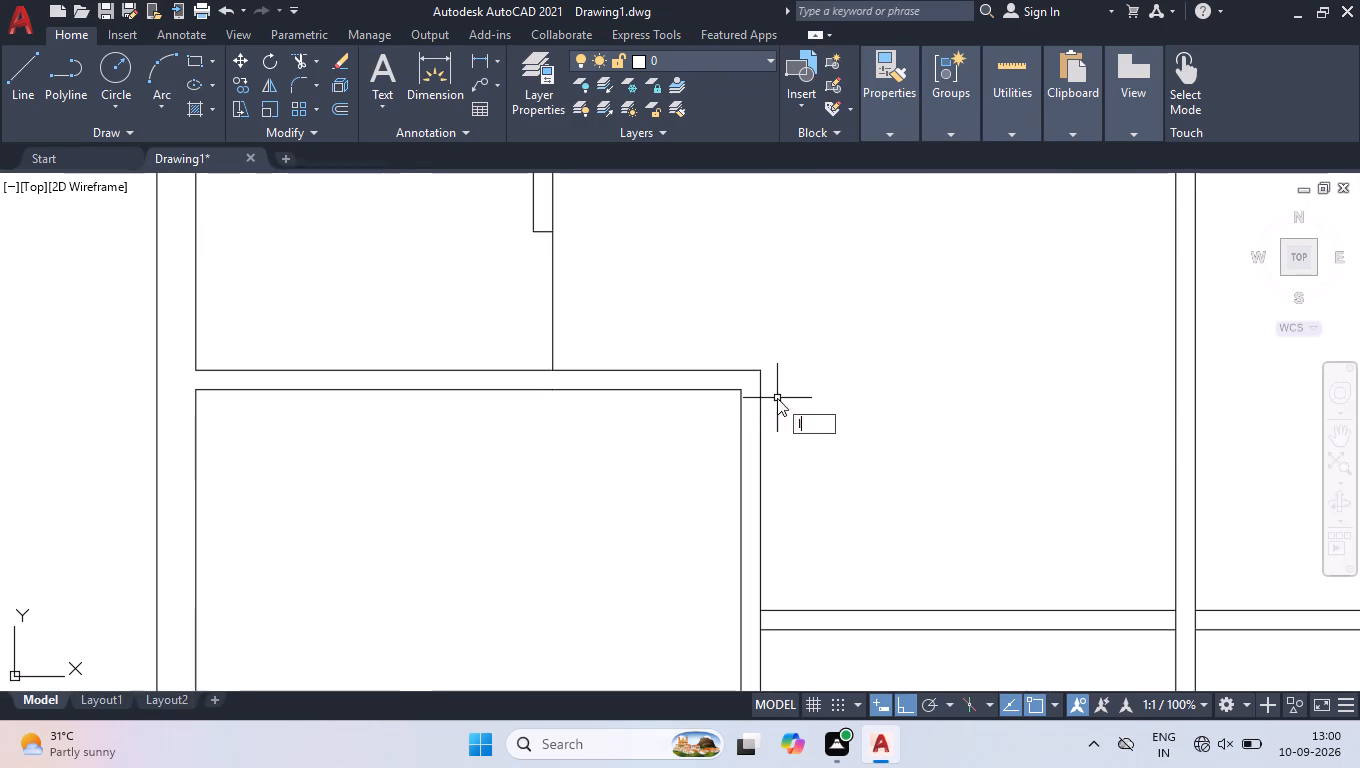
{"action": "key", "text": "Return"}
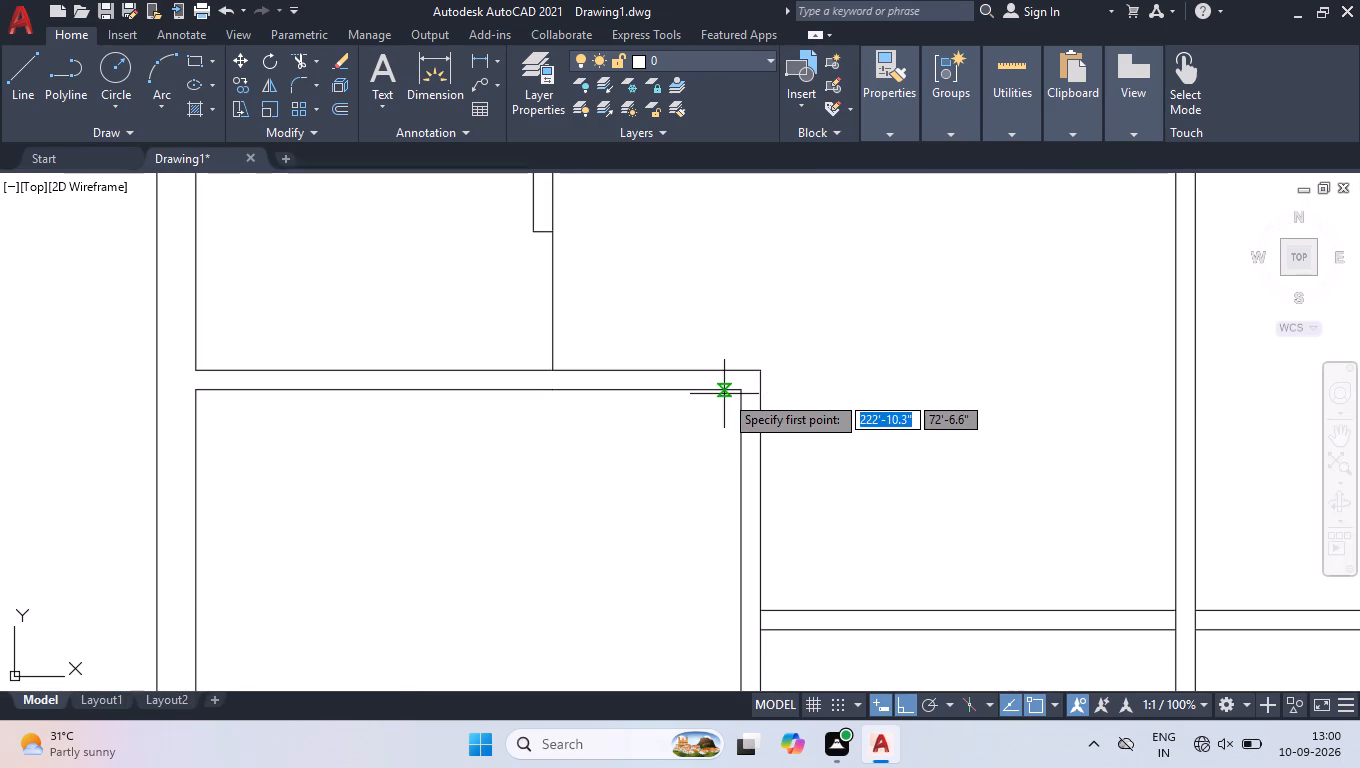
{"action": "left_click", "coordinate": [739, 395]}
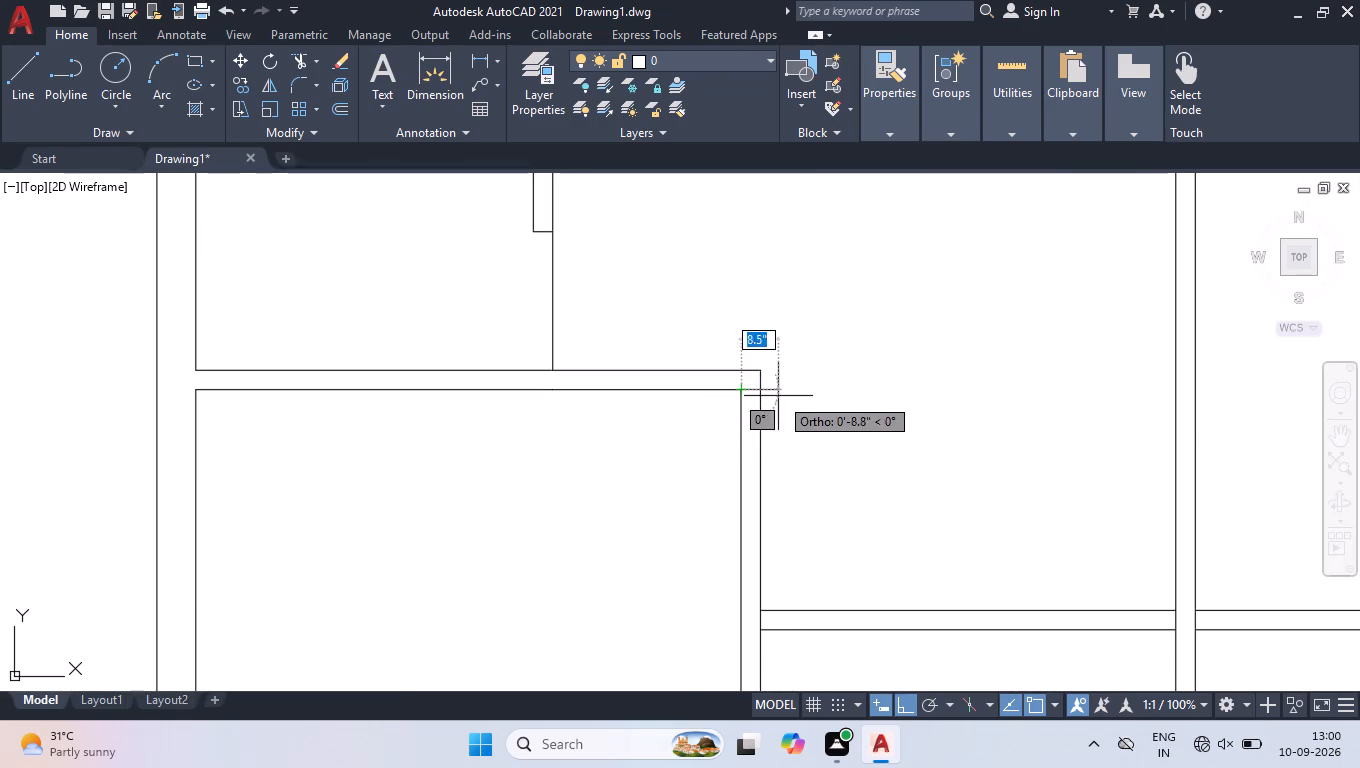
{"action": "left_click", "coordinate": [763, 391]}
{"action": "key", "text": "space"}
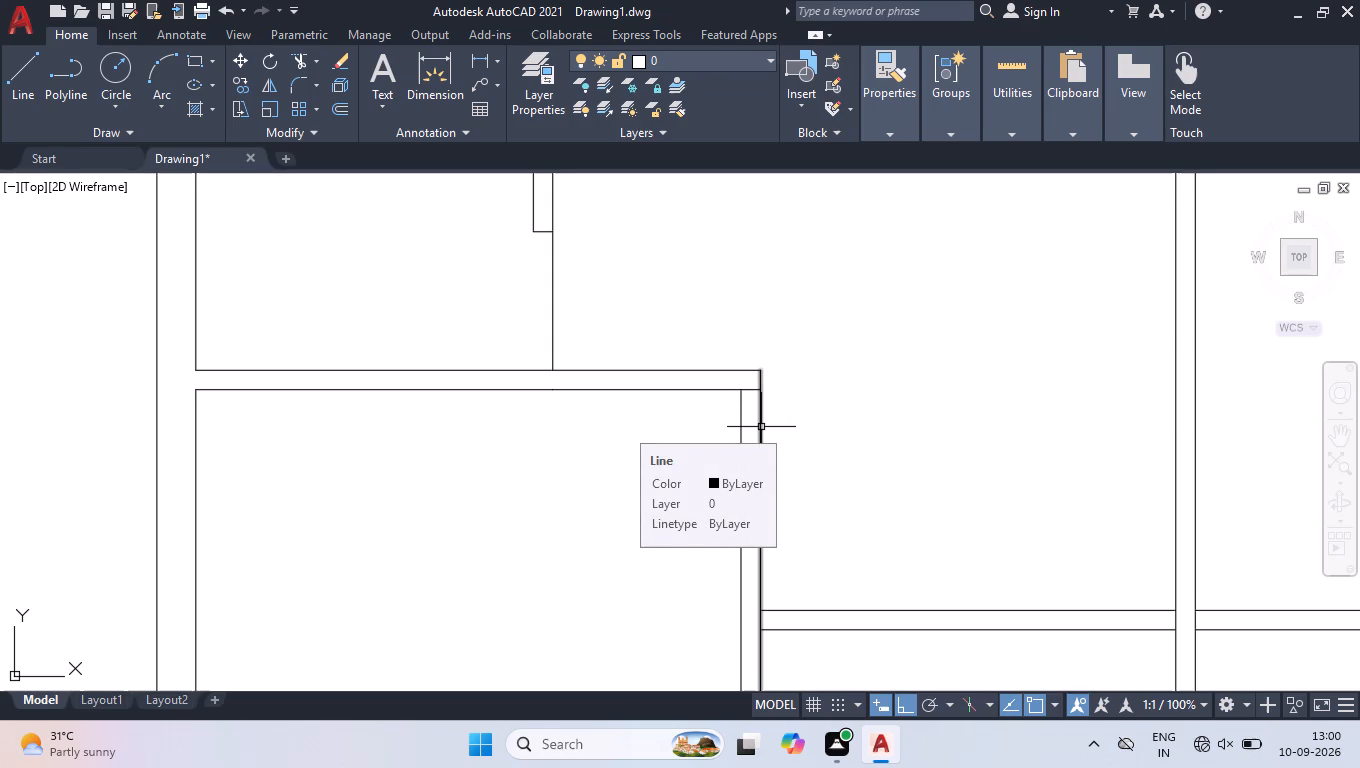
{"action": "left_click_drag", "start_coordinate": [716, 332], "coordinate": [727, 355]}
{"action": "left_click", "coordinate": [789, 435]}
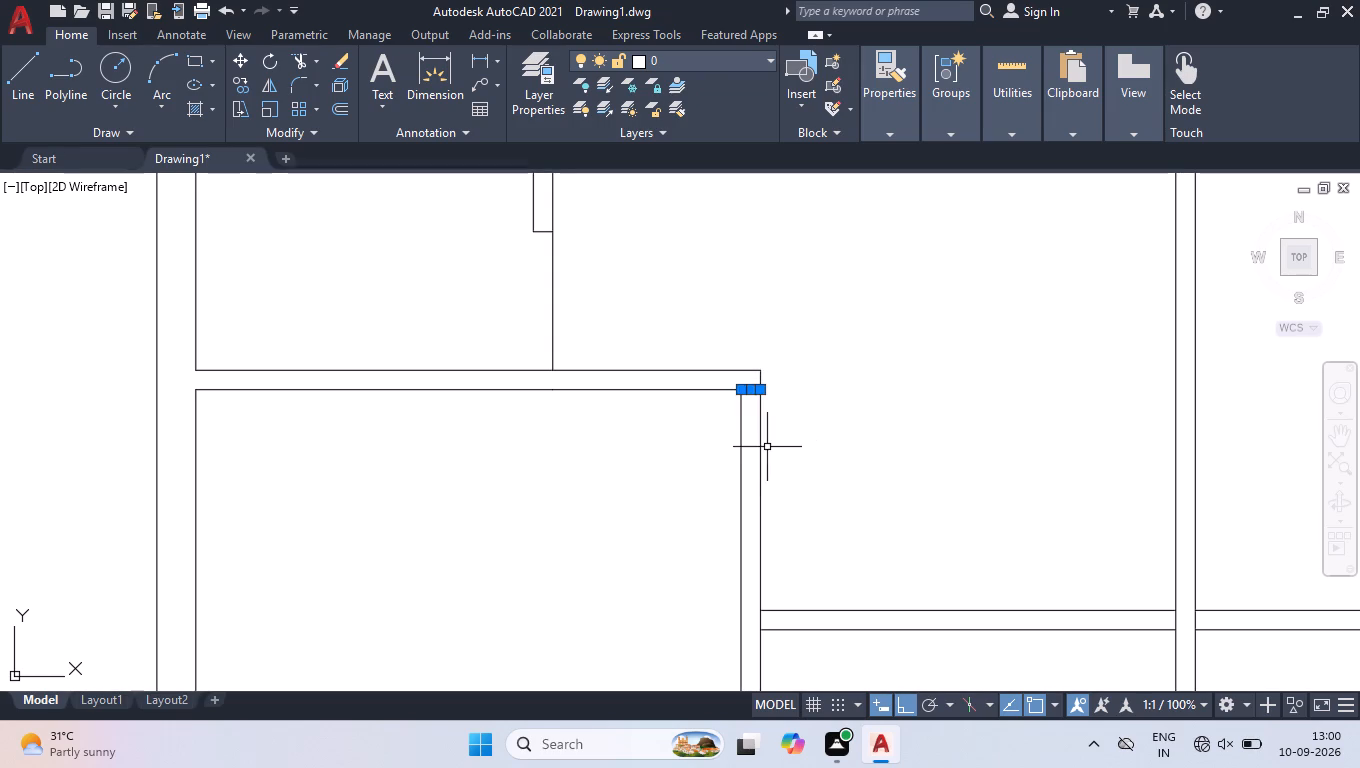
{"action": "scroll", "coordinate": [767, 447], "scroll_direction": "up", "scroll_amount": 3}
{"action": "left_click", "coordinate": [691, 217]}
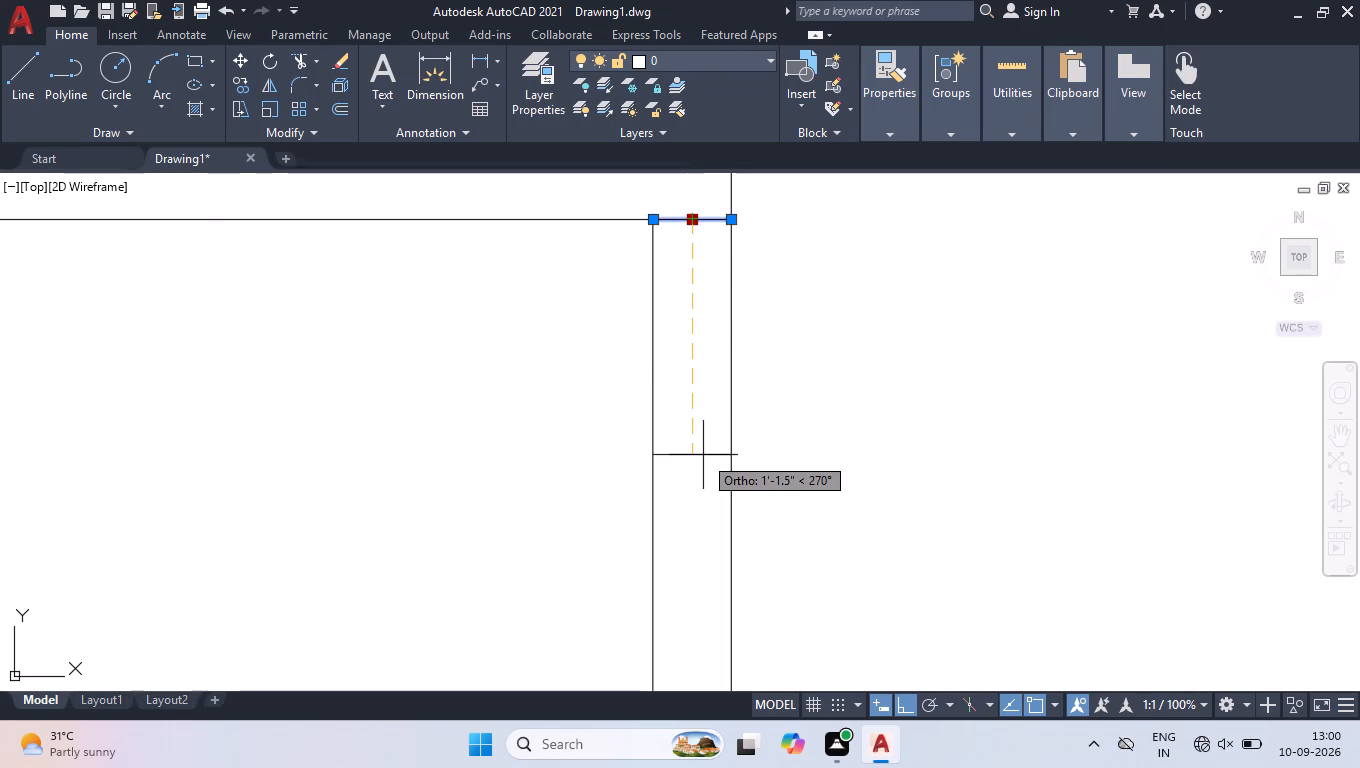
{"action": "key", "text": "3"}
{"action": "key", "text": "apostrophe"}
{"action": "key", "text": "Return"}
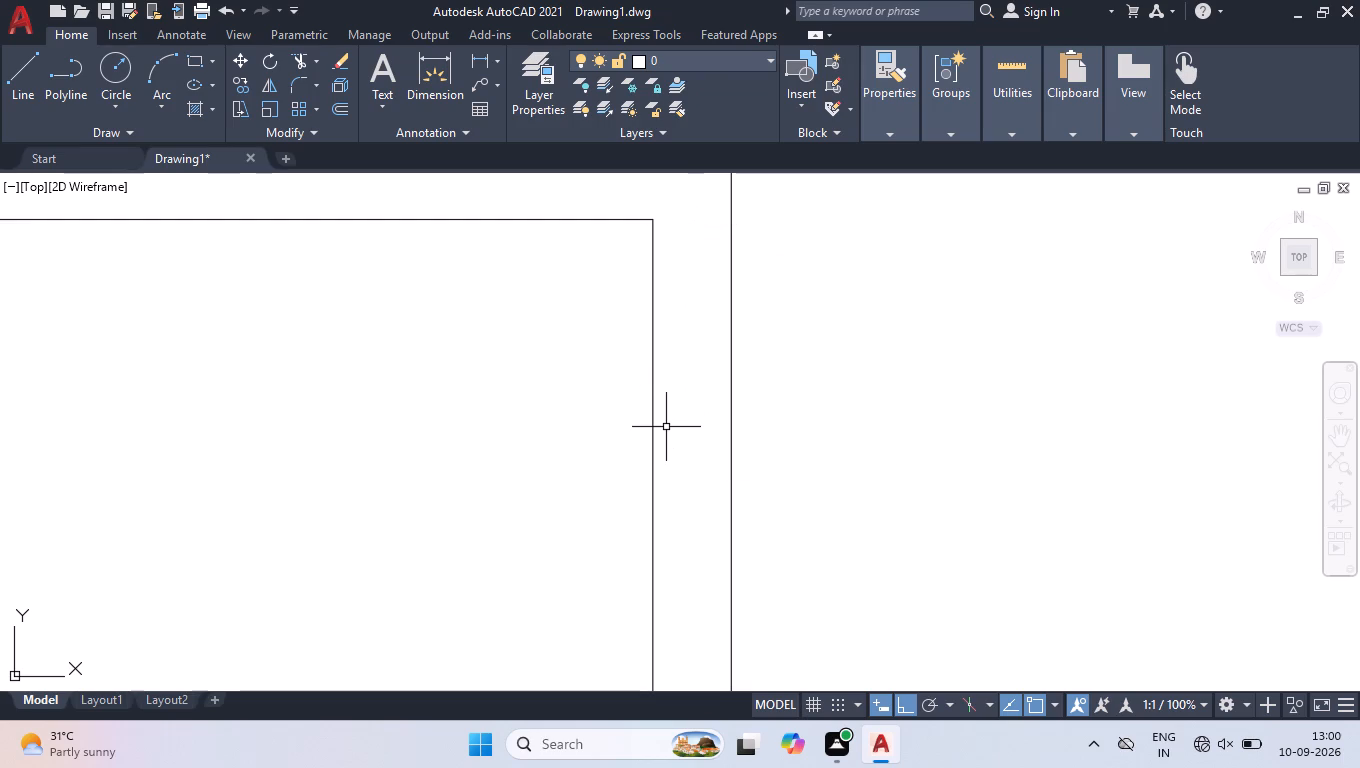
Extend the lower face of that room's upper wall to the outer face of the right wall.
{"action": "type", "text": "ex"}
{"action": "key", "text": "Return"}
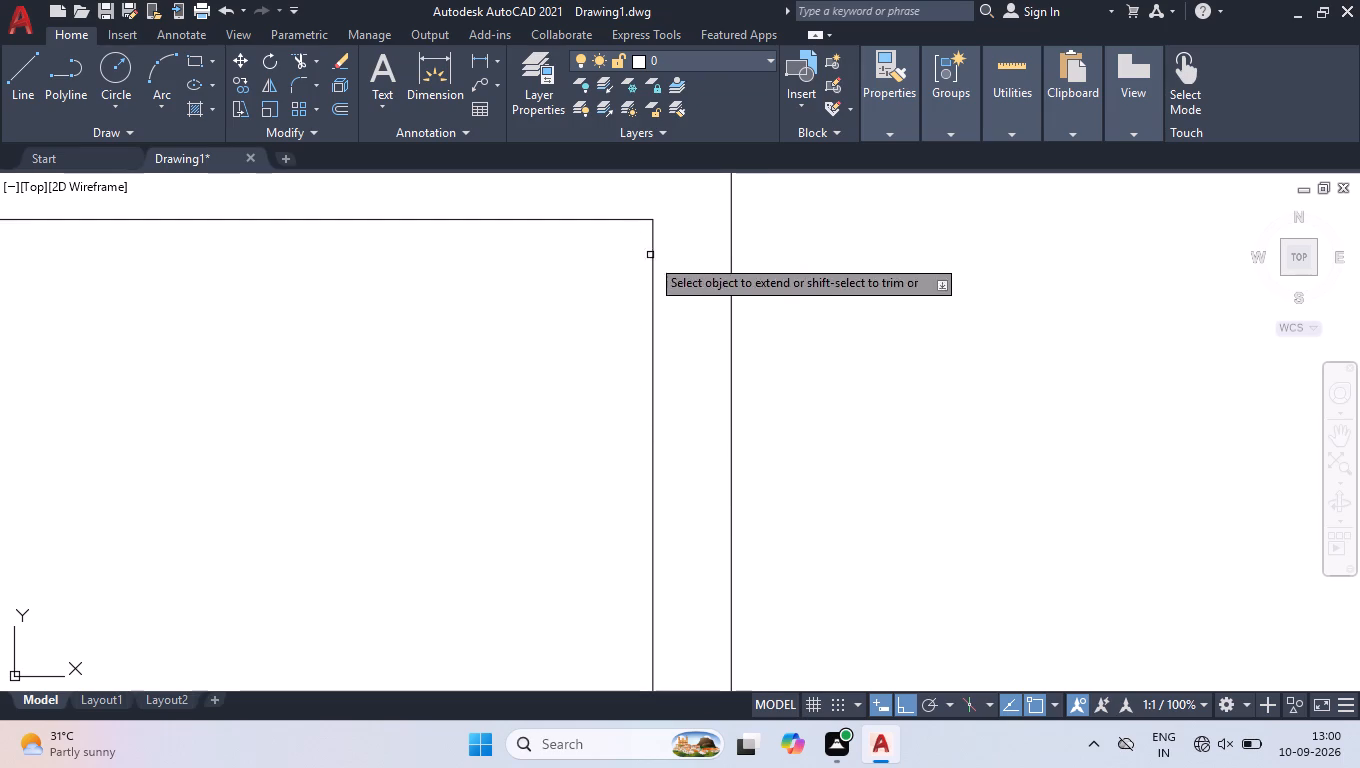
{"action": "key", "text": "space"}
{"action": "key", "text": "space"}
{"action": "key", "text": "space"}
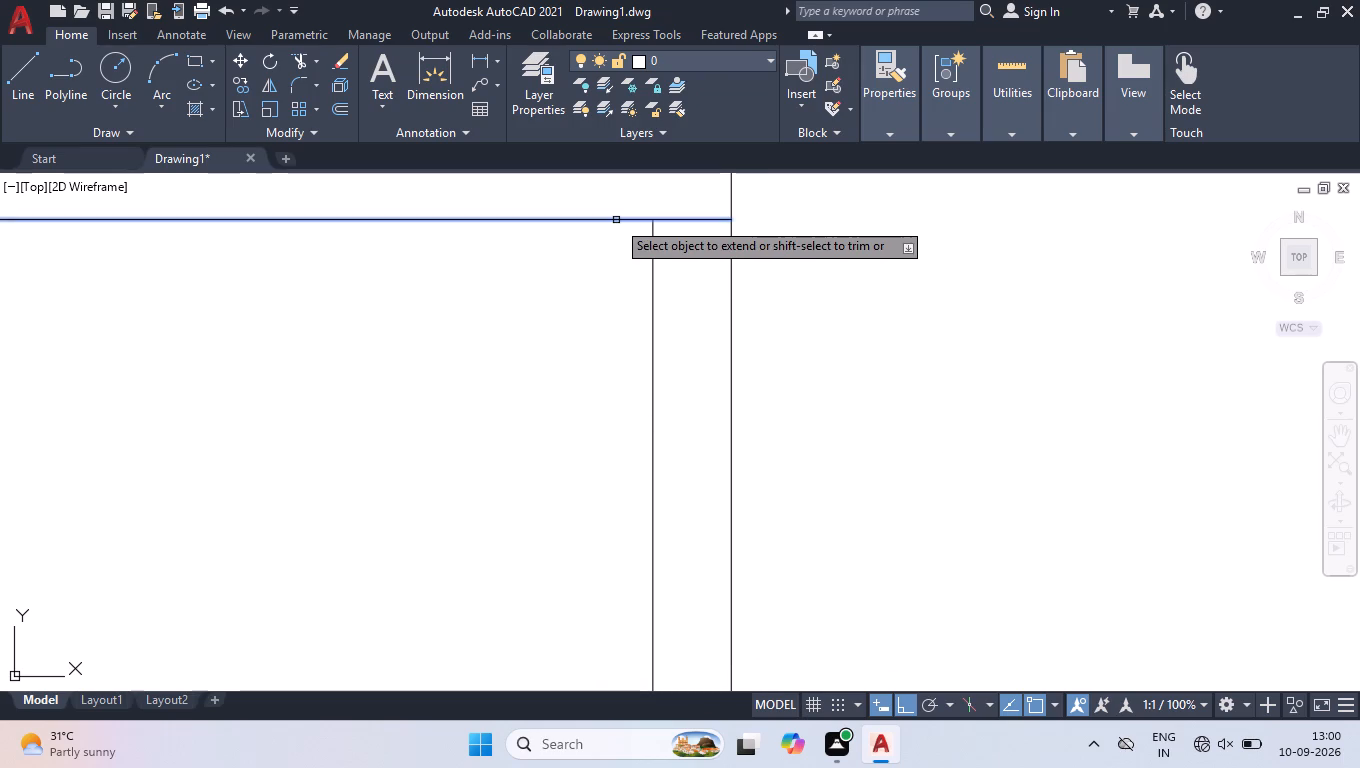
{"action": "left_click", "coordinate": [616, 219]}
{"action": "scroll", "coordinate": [702, 322], "scroll_direction": "down", "scroll_amount": 2}
{"action": "key", "text": "space"}
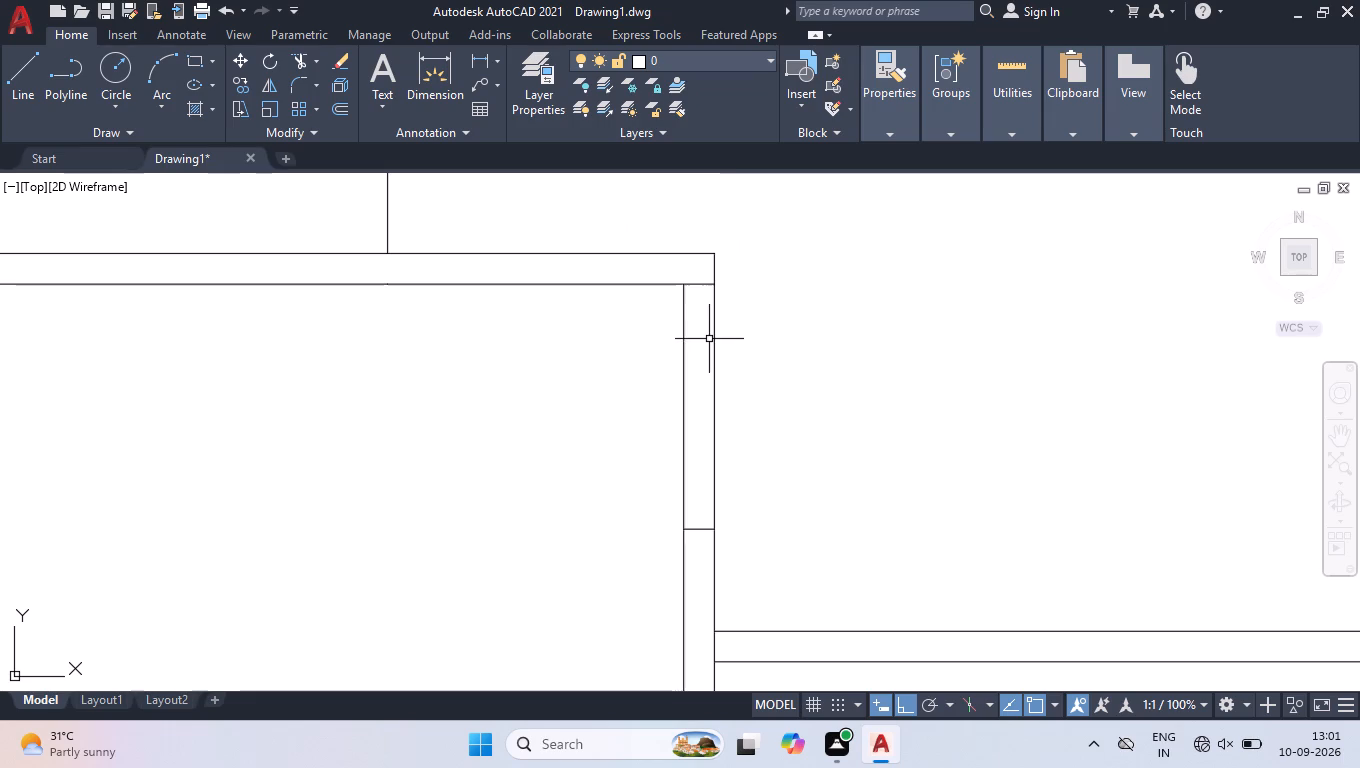
Trim both right-wall faces above the 3' line to open the doorway, and the face segment crossing the horizontal wall junction below.
{"action": "type", "text": "tr"}
{"action": "key", "text": "Return"}
{"action": "left_click_drag", "start_coordinate": [765, 382], "coordinate": [756, 386]}
{"action": "left_click", "coordinate": [638, 413]}
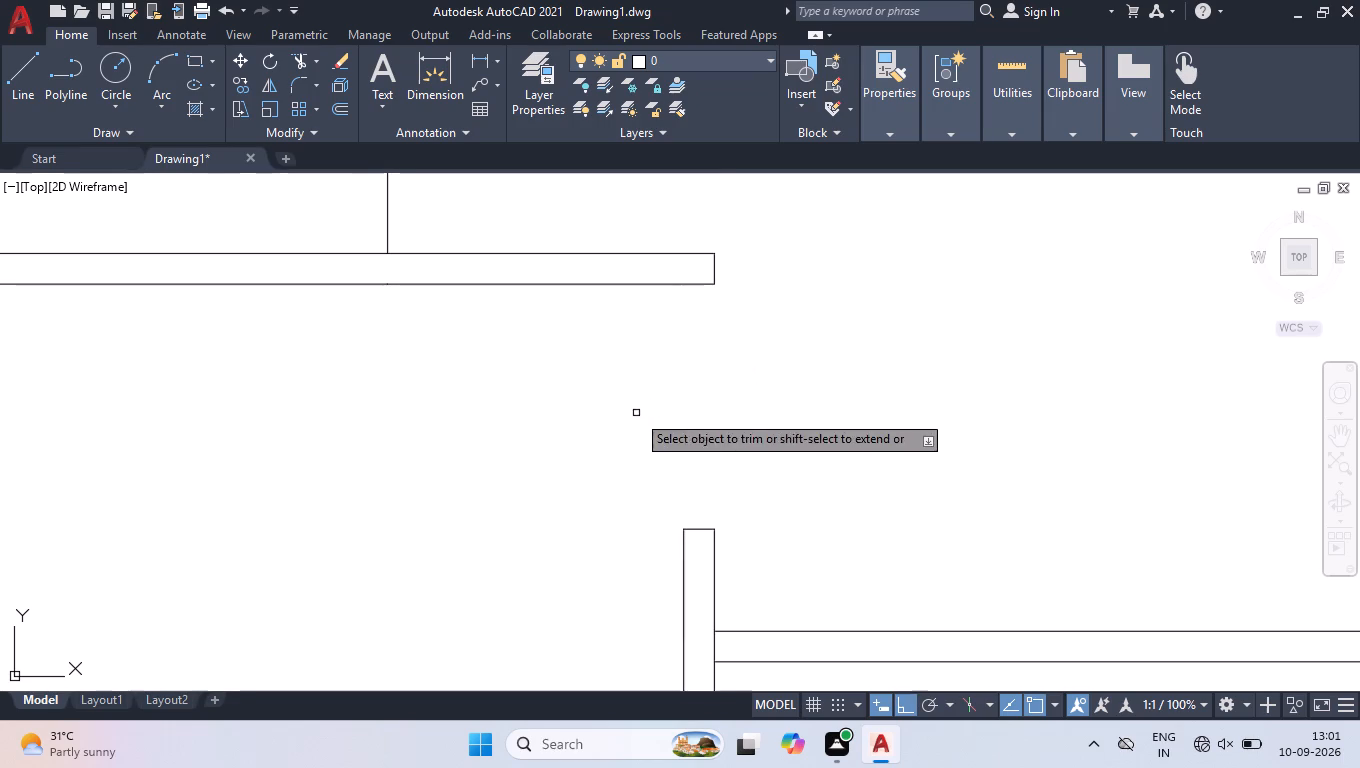
{"action": "left_click", "coordinate": [713, 645]}
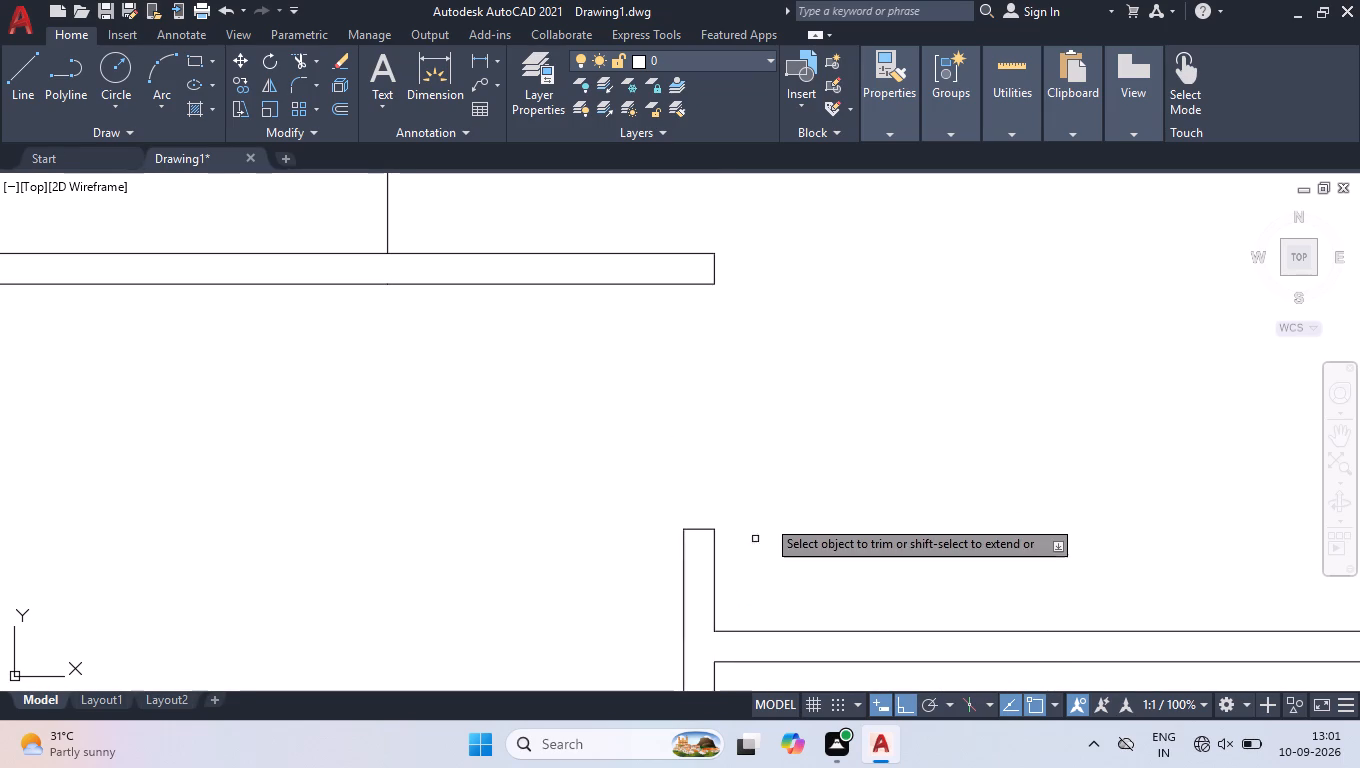
{"action": "key", "text": "space"}
Extend both faces of the small bottom room's left partition up to the upper face of the wall above.
{"action": "scroll", "coordinate": [771, 488], "scroll_direction": "down", "scroll_amount": 3}
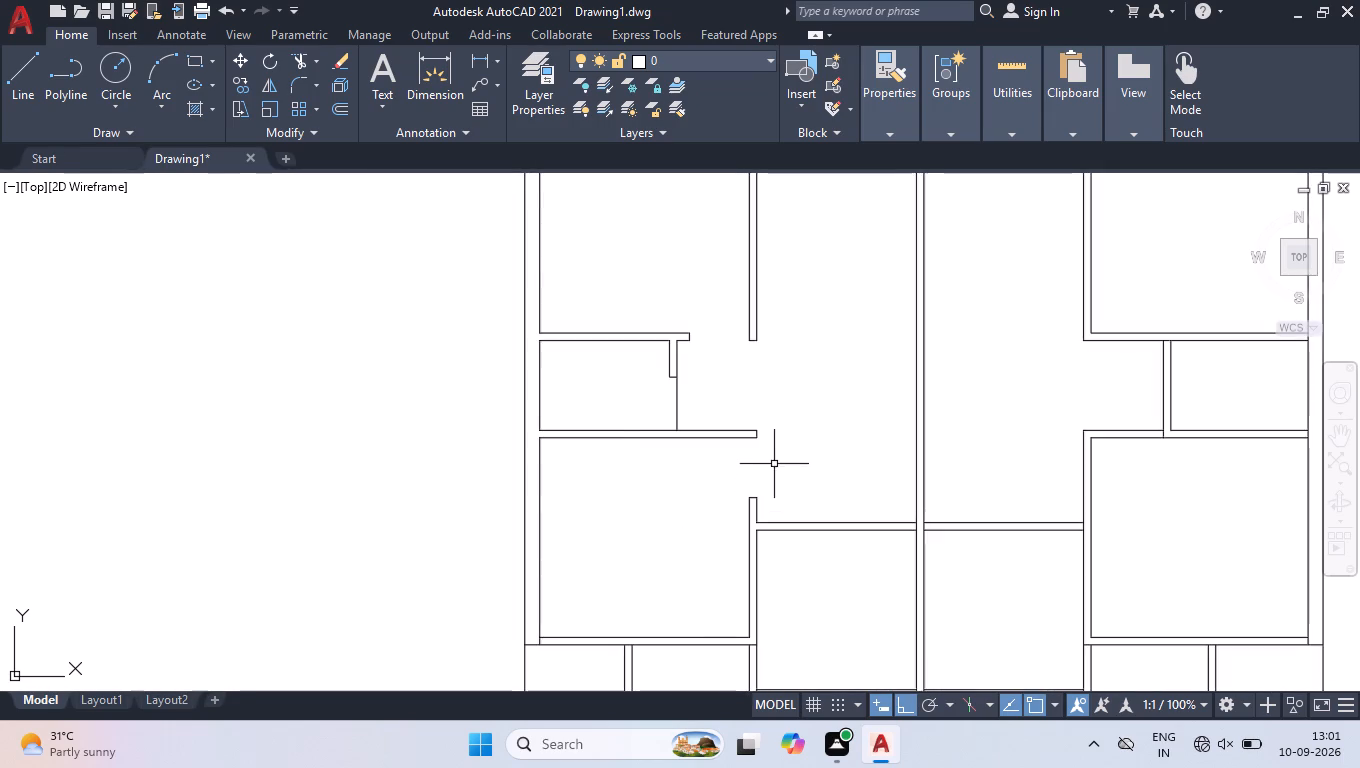
{"action": "scroll", "coordinate": [775, 445], "scroll_direction": "down", "scroll_amount": 1}
{"action": "scroll", "coordinate": [753, 594], "scroll_direction": "up", "scroll_amount": 1}
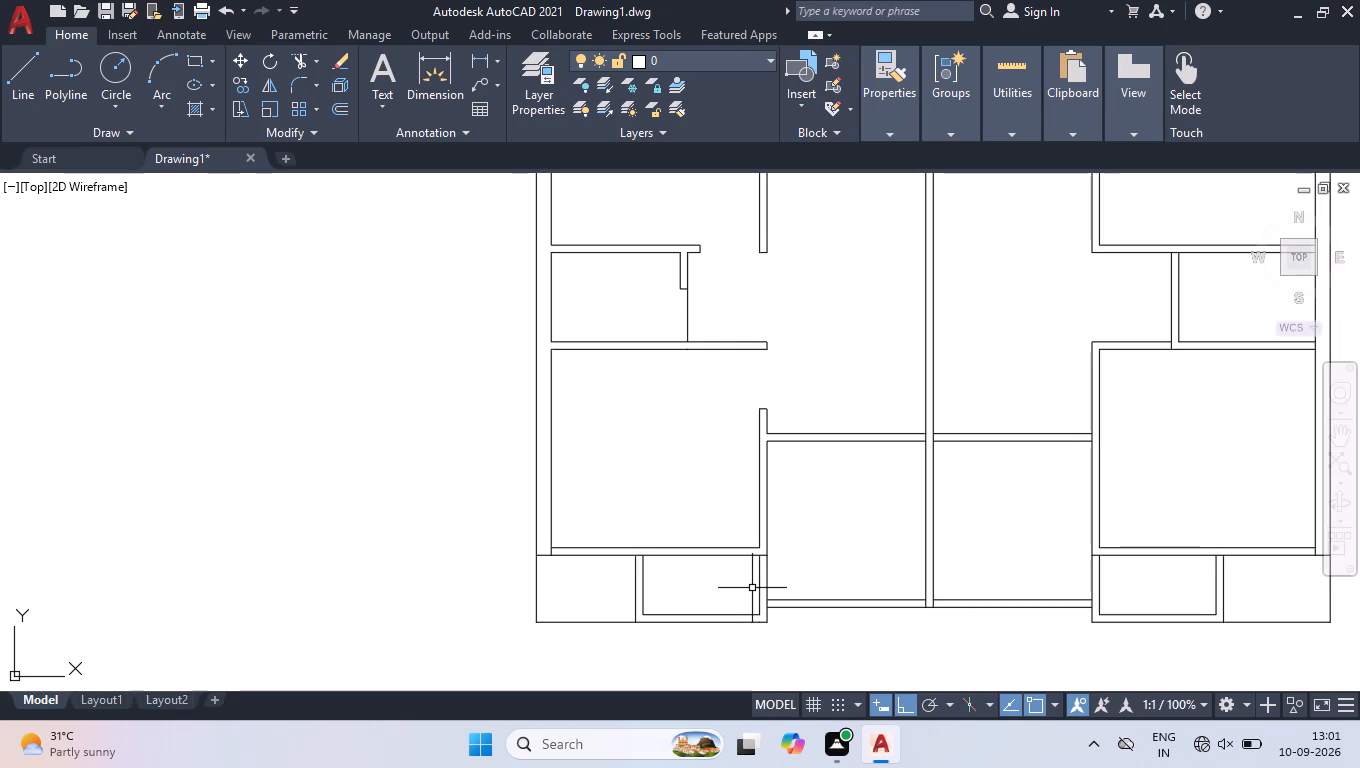
{"action": "type", "text": "ex"}
{"action": "key", "text": "Return"}
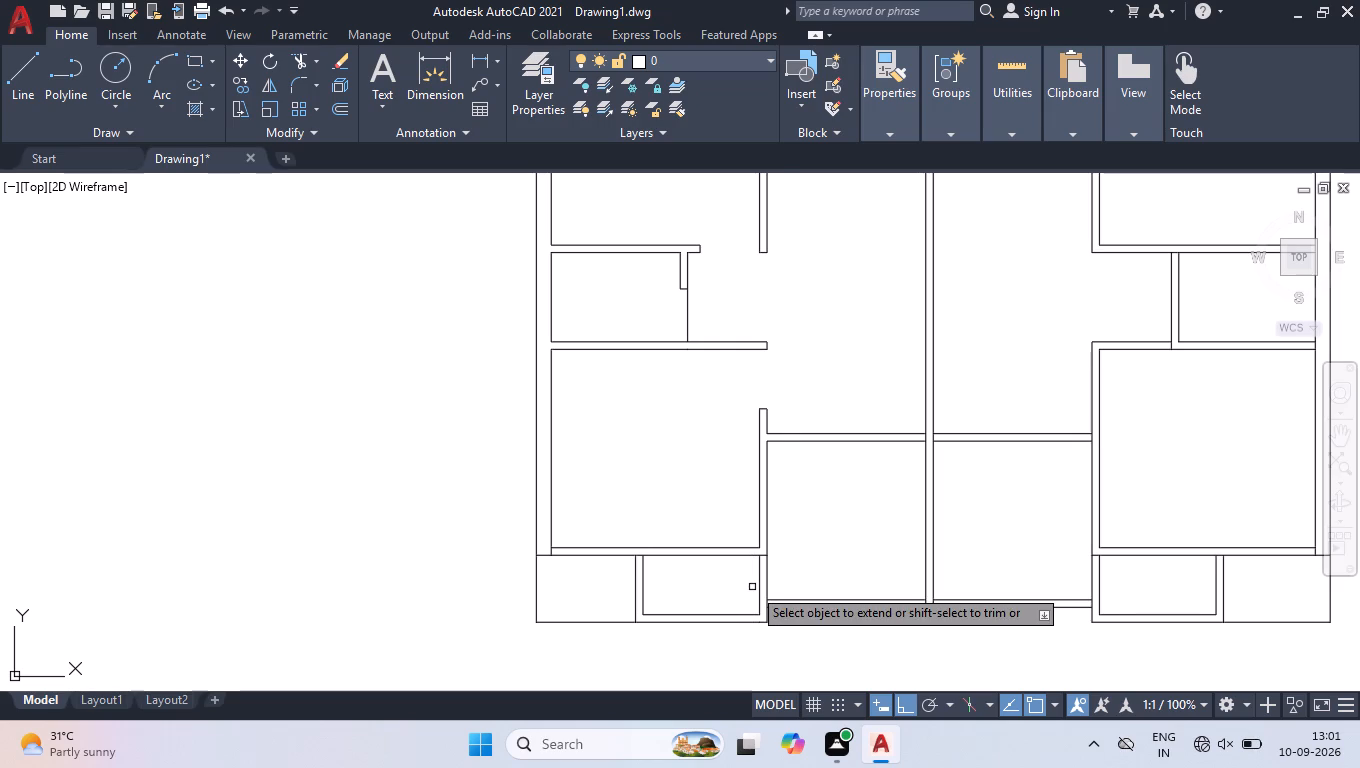
{"action": "left_click", "coordinate": [647, 584]}
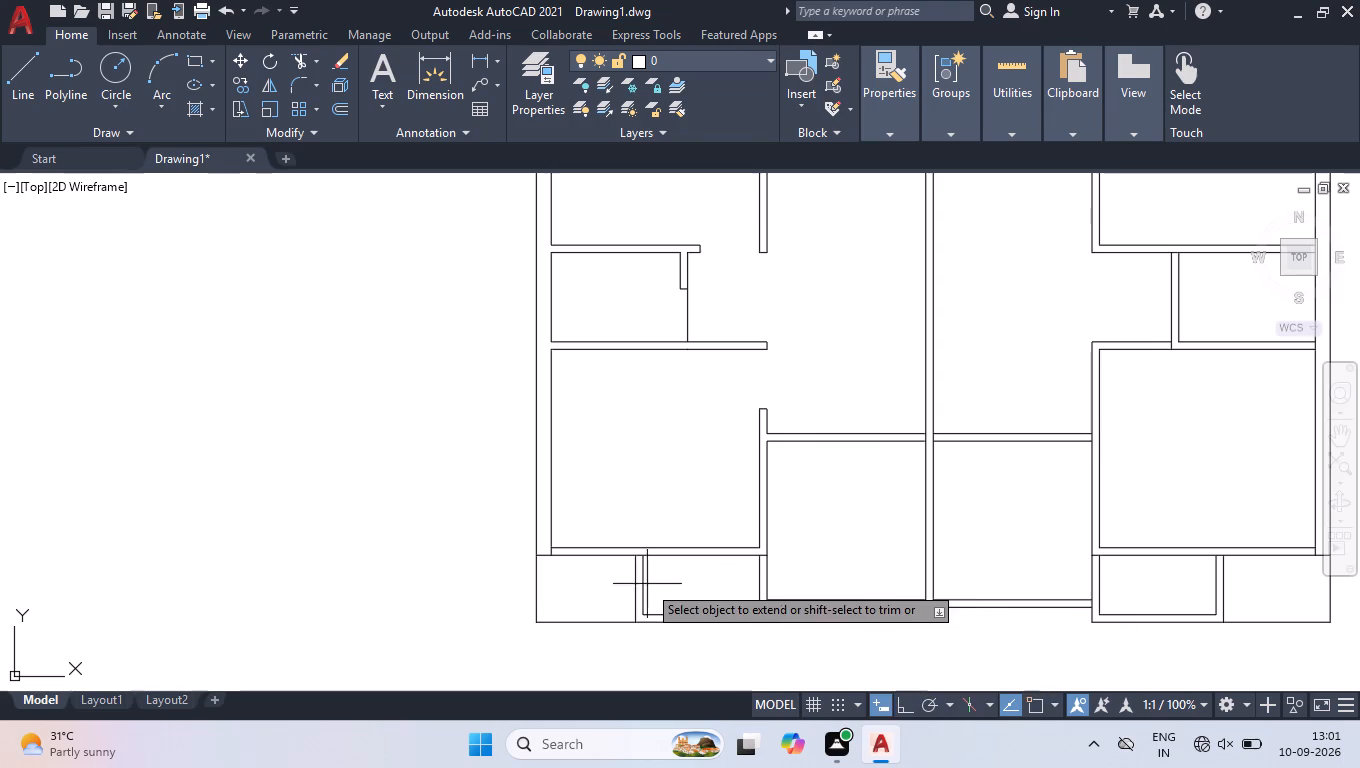
{"action": "left_click", "coordinate": [599, 595]}
{"action": "key", "text": "backslash"}
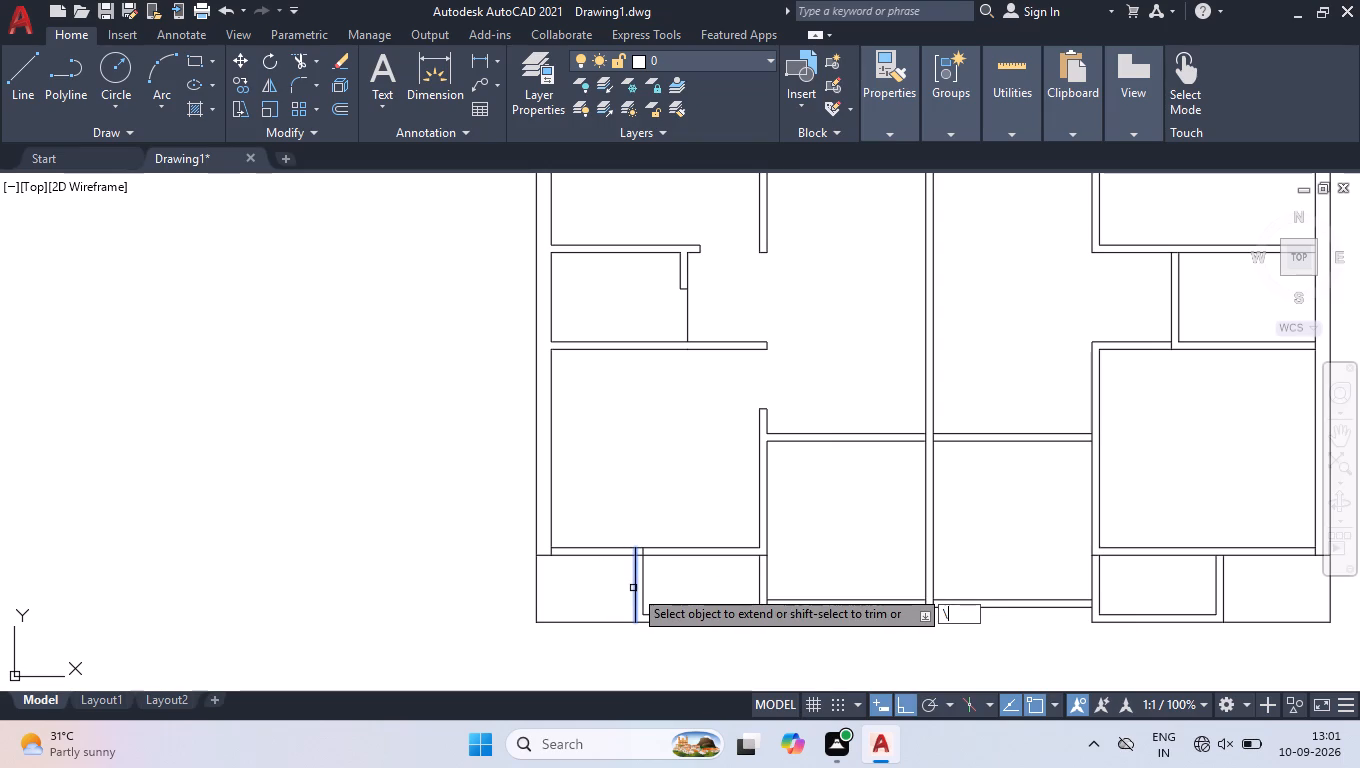
{"action": "key", "text": "Return"}
{"action": "key", "text": "Return"}
Trim both faces of the larger room's bottom wall between the outer left wall and the small room's partition.
{"action": "type", "text": "tr"}
{"action": "key", "text": "Return"}
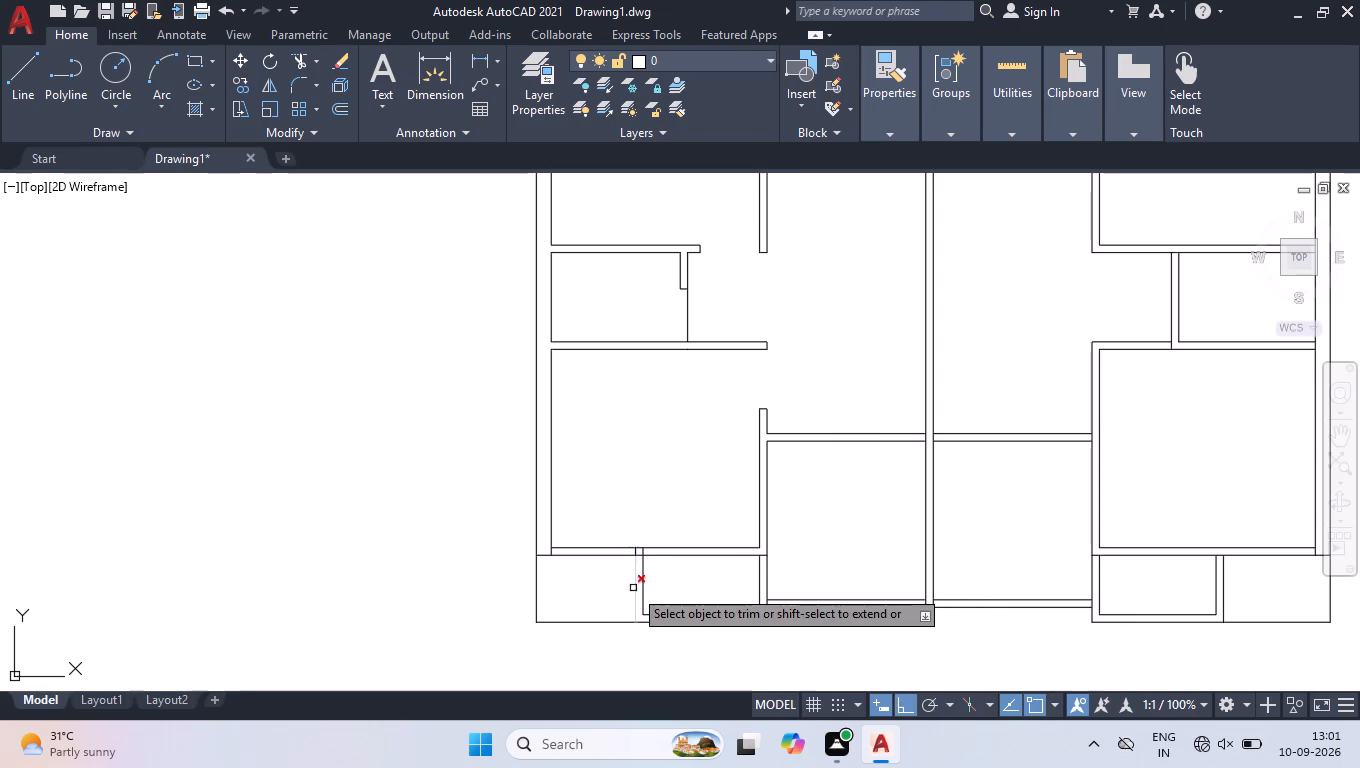
{"action": "left_click", "coordinate": [603, 564]}
{"action": "left_click", "coordinate": [648, 476]}
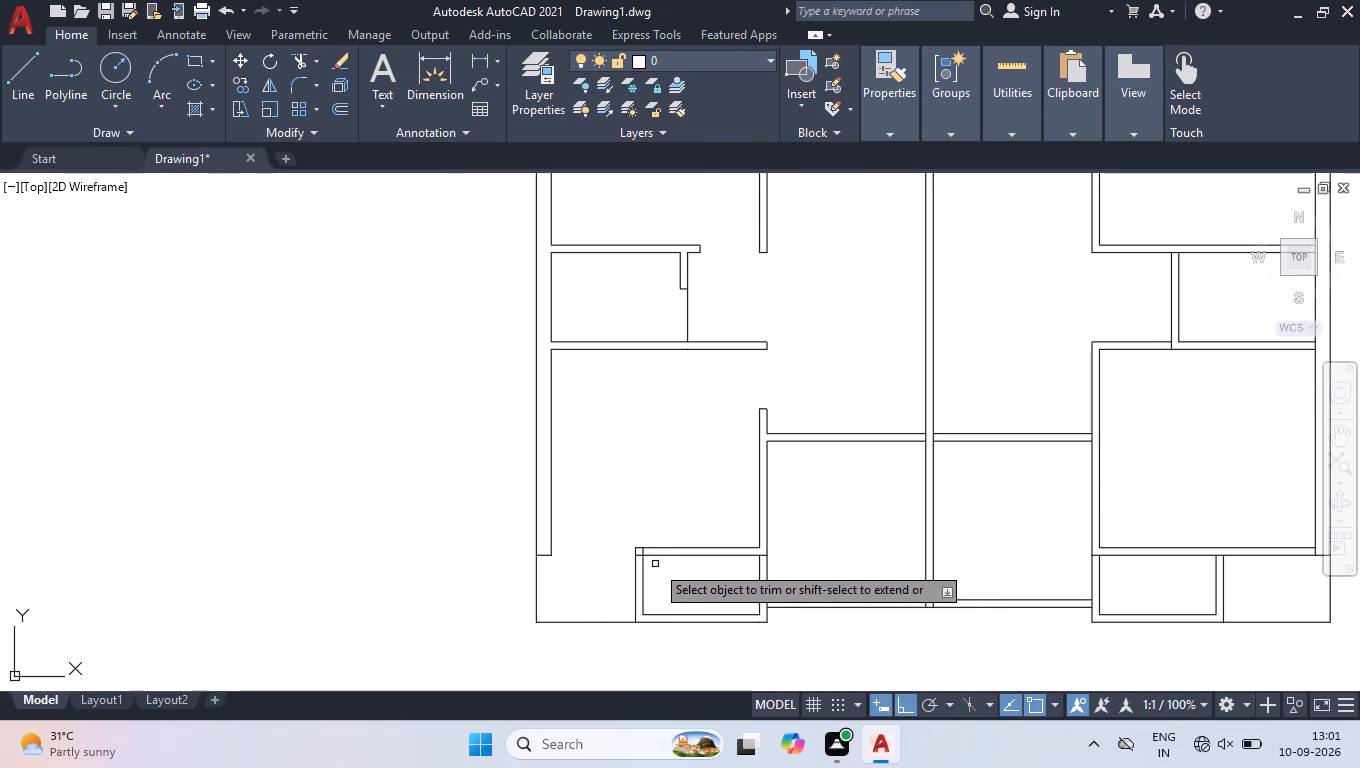
{"action": "scroll", "coordinate": [655, 564], "scroll_direction": "up", "scroll_amount": 1}
{"action": "key", "text": "Return"}
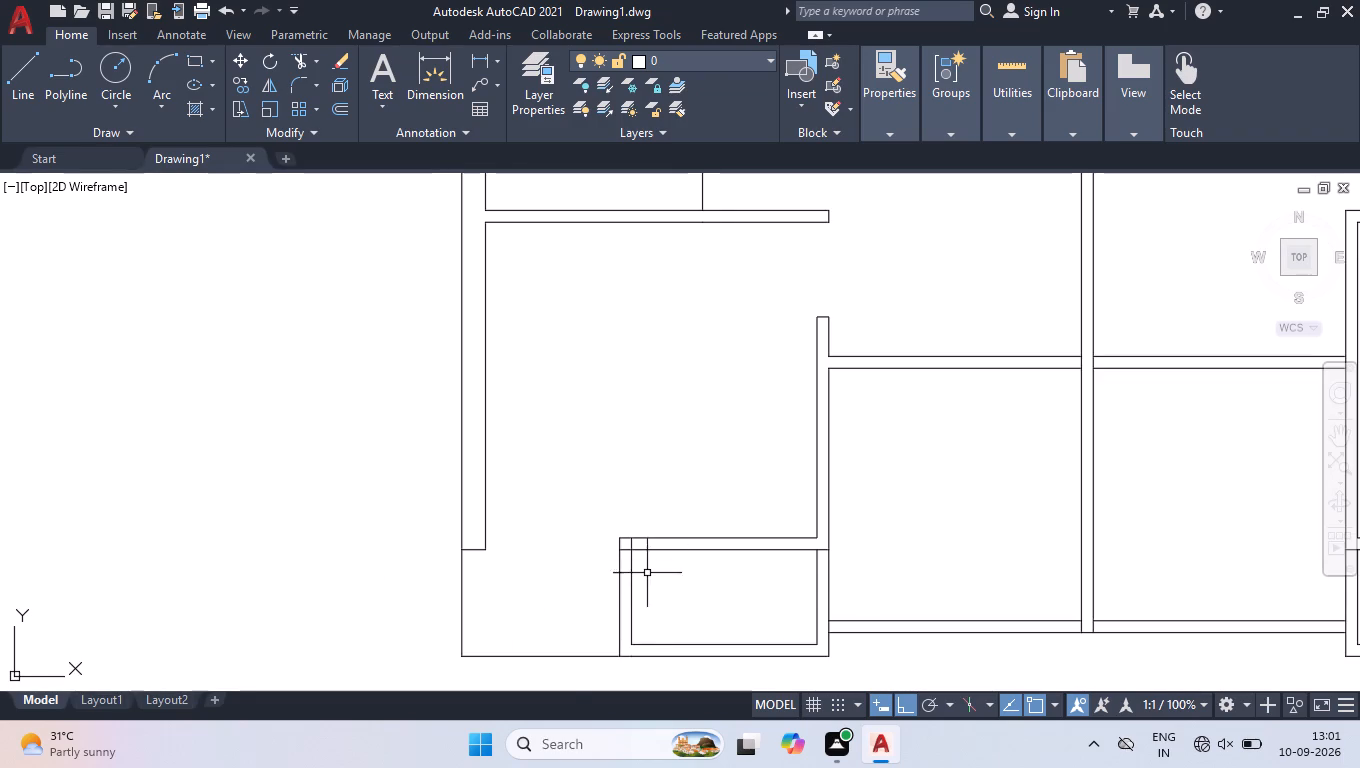
Draw a line across the small room's top wall at the partition's inner face and move it 2'8" right along the wall.
{"action": "scroll", "coordinate": [642, 557], "scroll_direction": "up", "scroll_amount": 4}
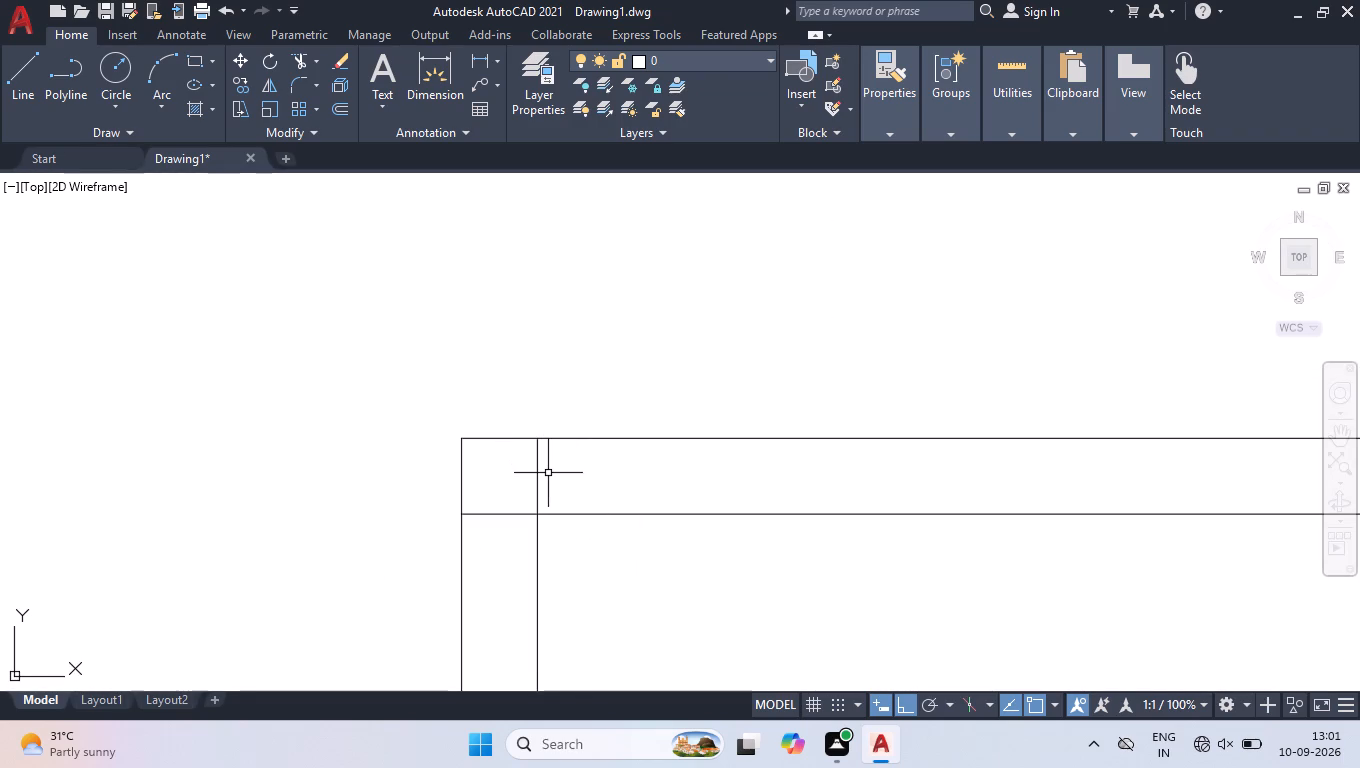
{"action": "key", "text": "l"}
{"action": "key", "text": "Return"}
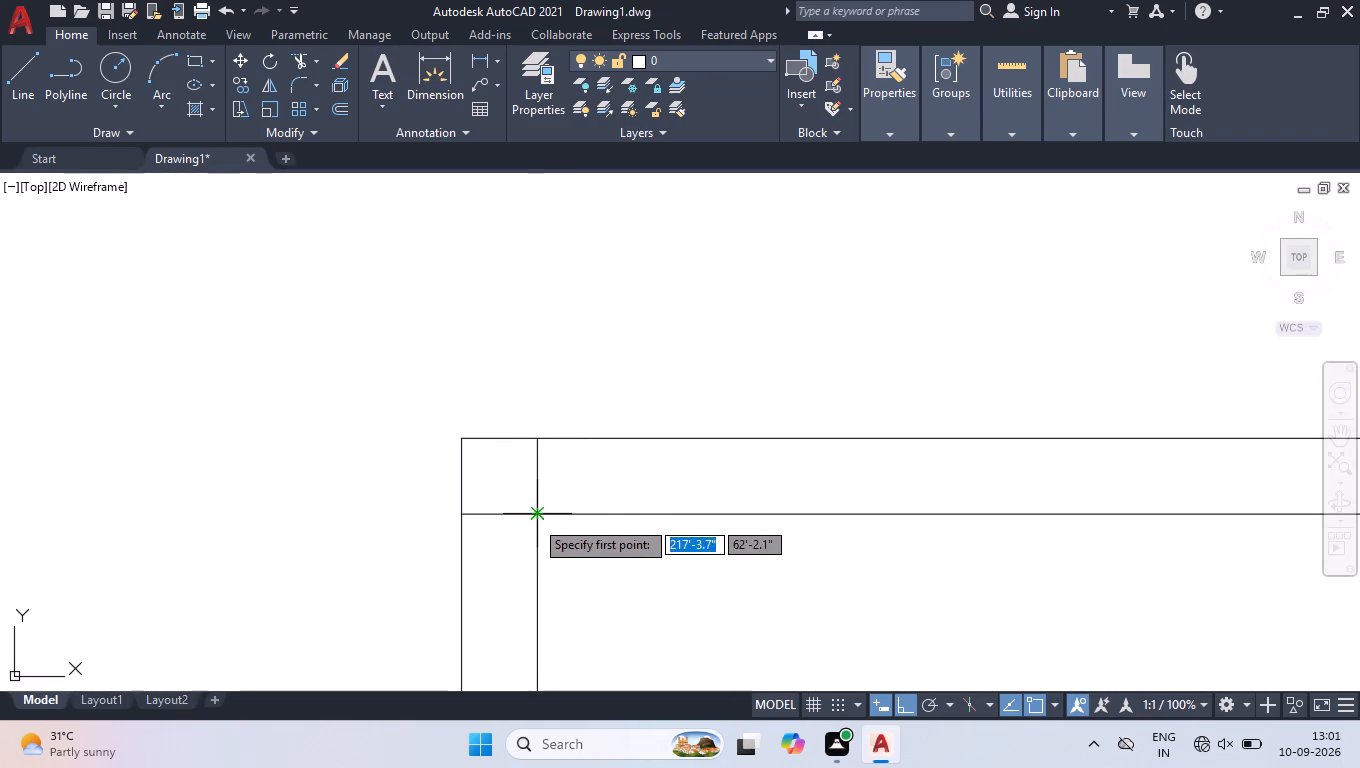
{"action": "left_click", "coordinate": [534, 519]}
{"action": "left_click", "coordinate": [537, 438]}
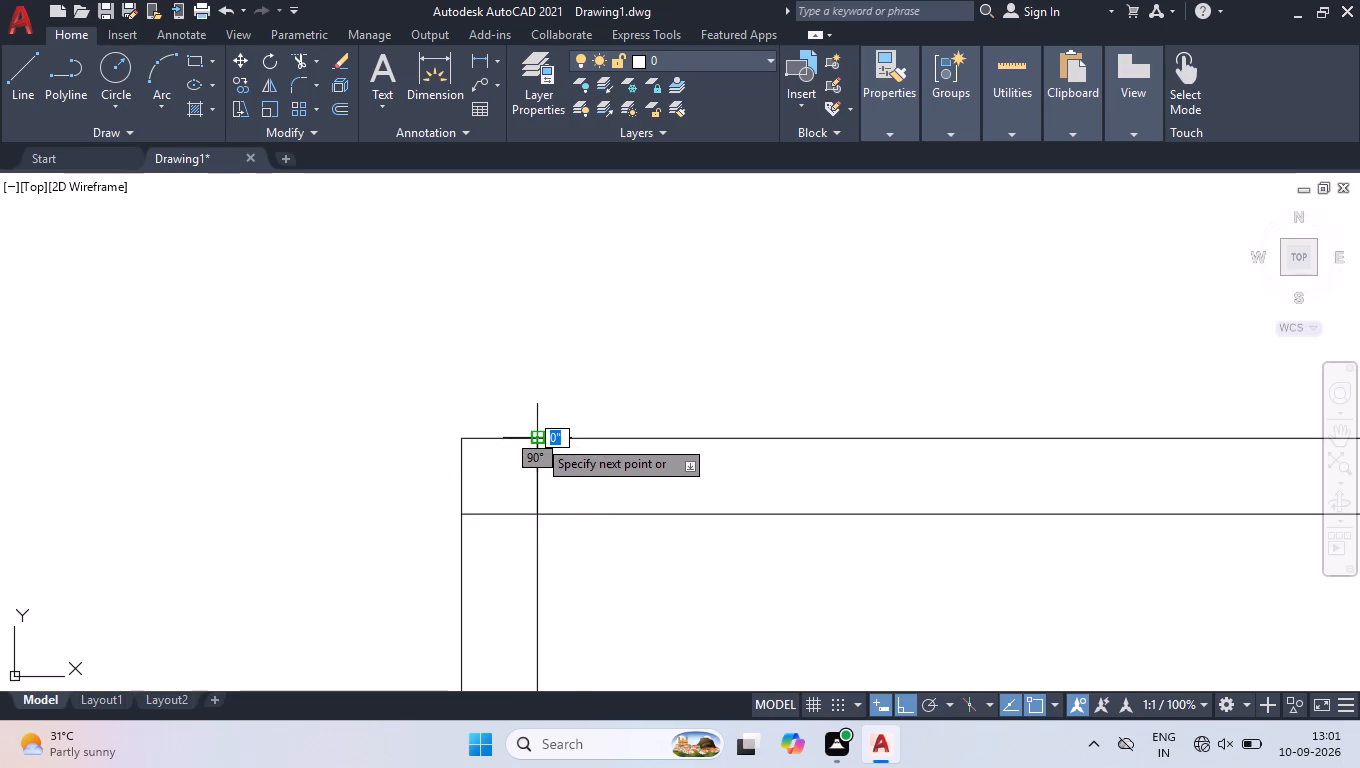
{"action": "key", "text": "space"}
{"action": "left_click", "coordinate": [517, 406]}
{"action": "left_click", "coordinate": [562, 565]}
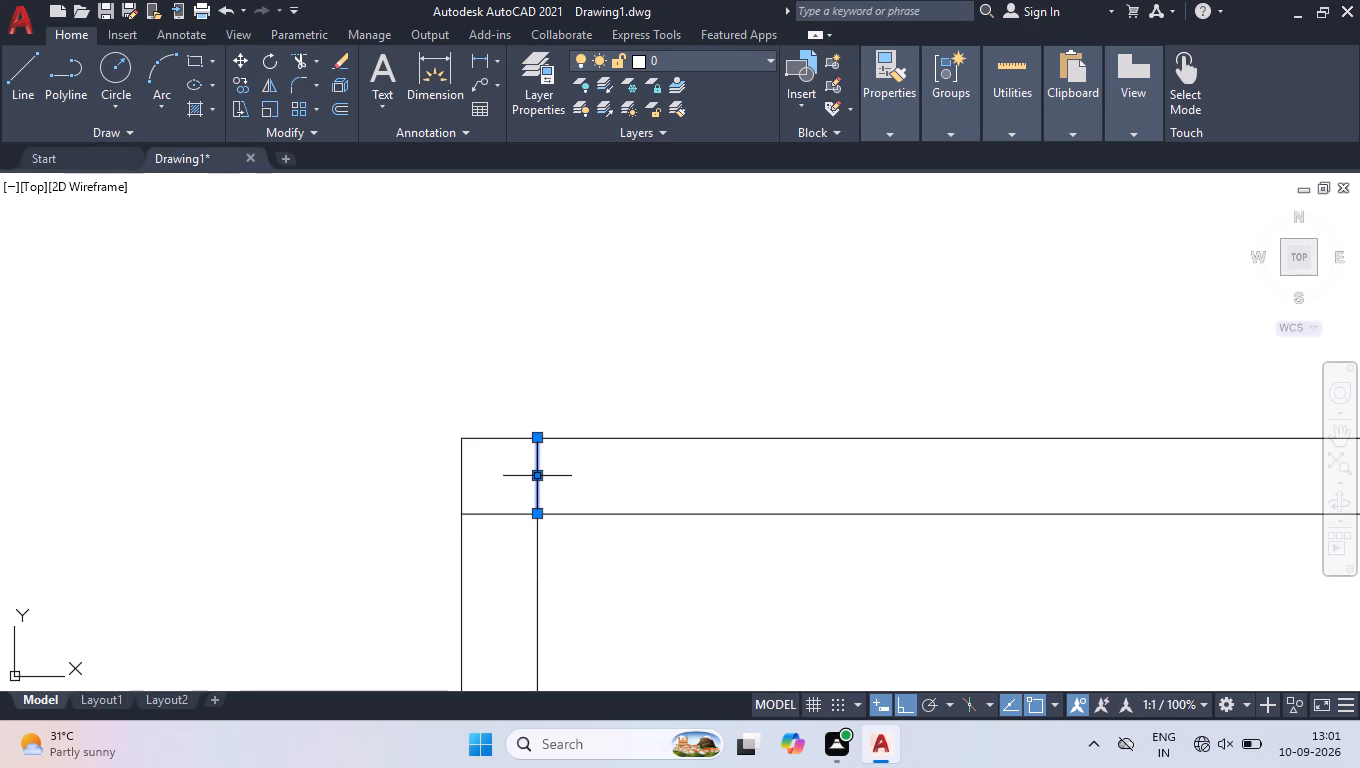
{"action": "left_click", "coordinate": [540, 478]}
{"action": "type", "text": "2'8"}
{"action": "key", "text": "Return"}
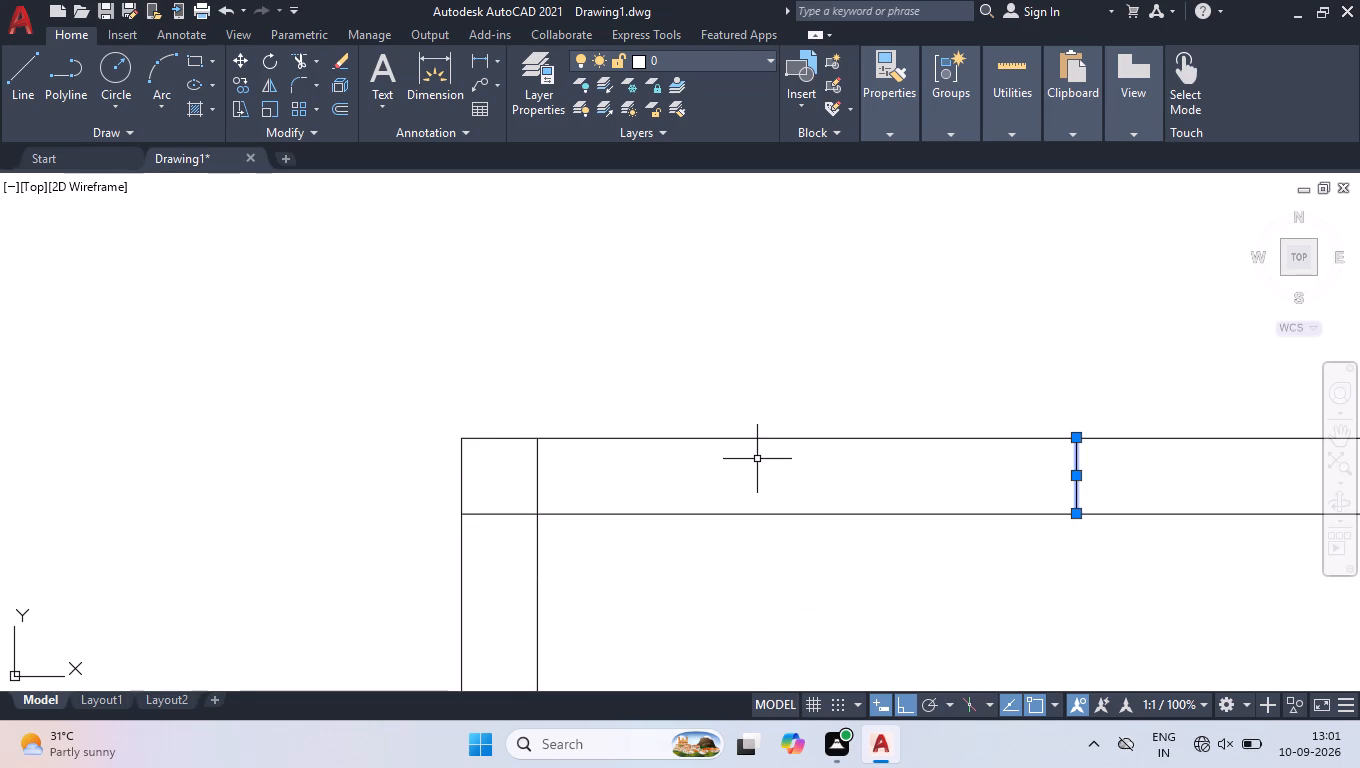
{"action": "key", "text": "Return"}
{"action": "key", "text": "Return"}
{"action": "key", "text": "Return"}
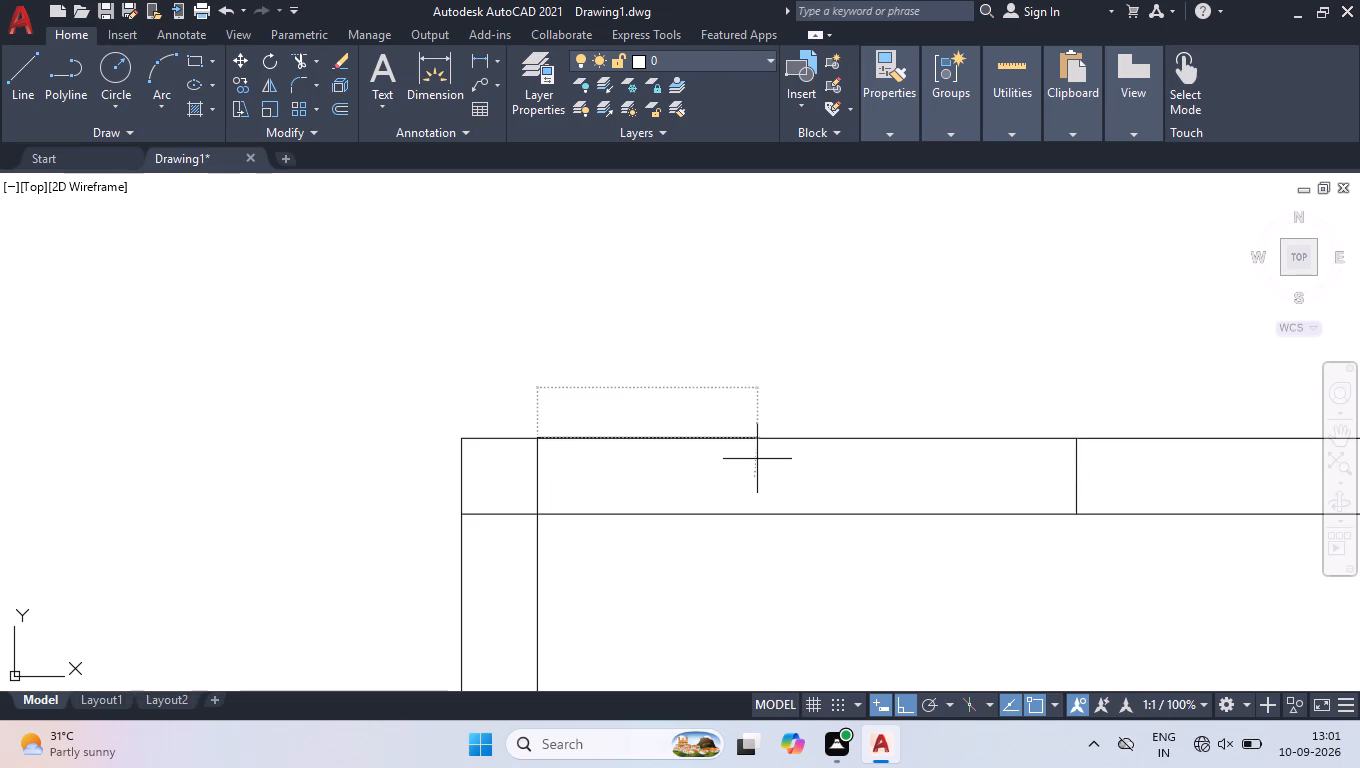
Trim both top-wall faces between the partition and the 2'8" line, plus the leftover line crossing the partition's top end.
{"action": "type", "text": "tr\\"}
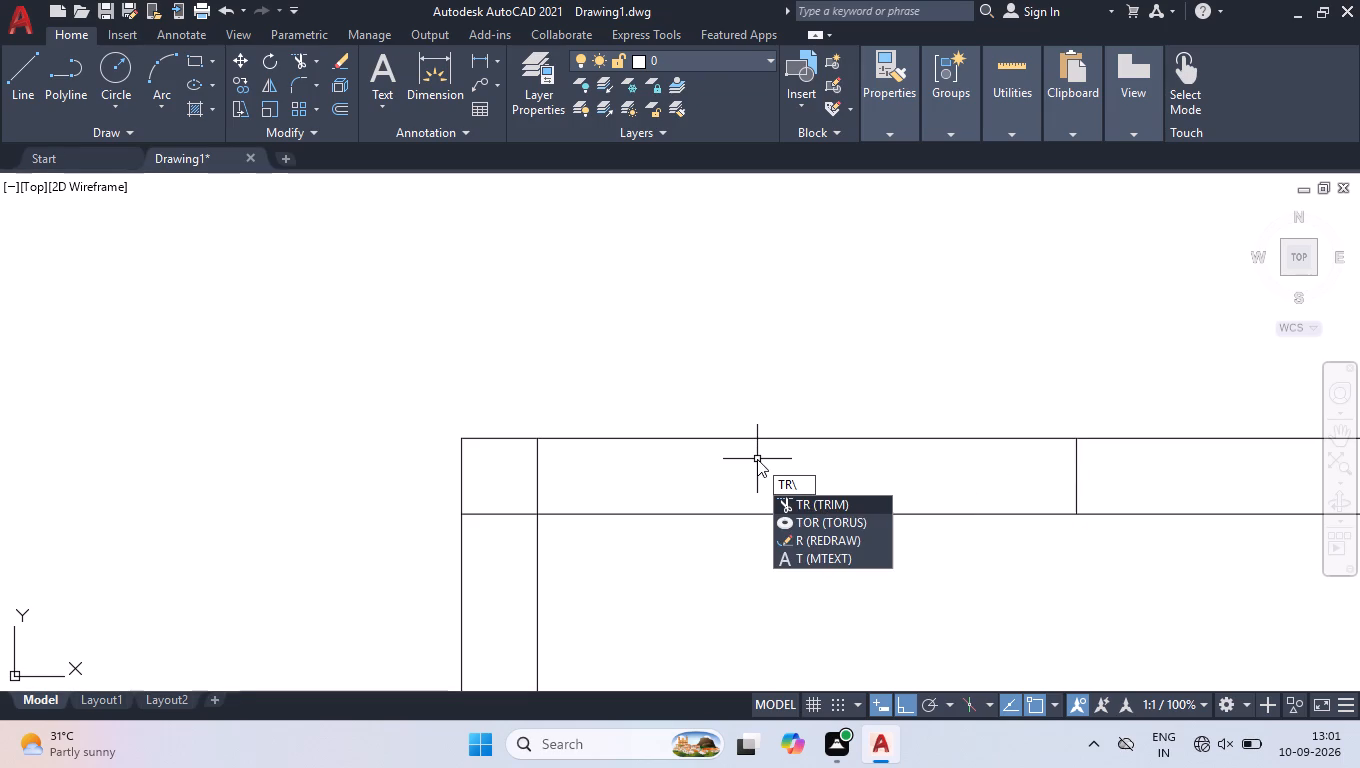
{"action": "key", "text": "BackSpace"}
{"action": "key", "text": "Return"}
{"action": "left_click", "coordinate": [841, 377]}
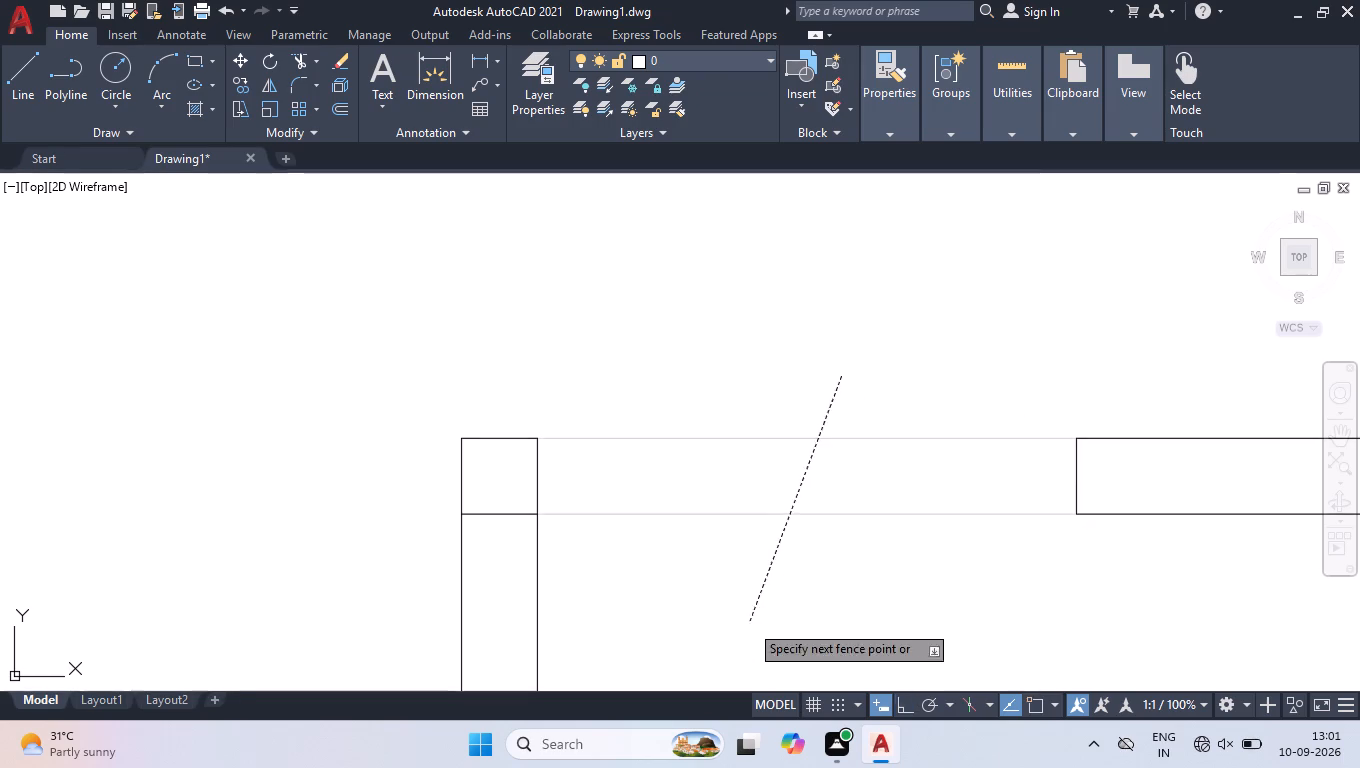
{"action": "left_click", "coordinate": [749, 623]}
{"action": "left_click", "coordinate": [474, 496]}
{"action": "left_click", "coordinate": [508, 547]}
{"action": "key", "text": "Return"}
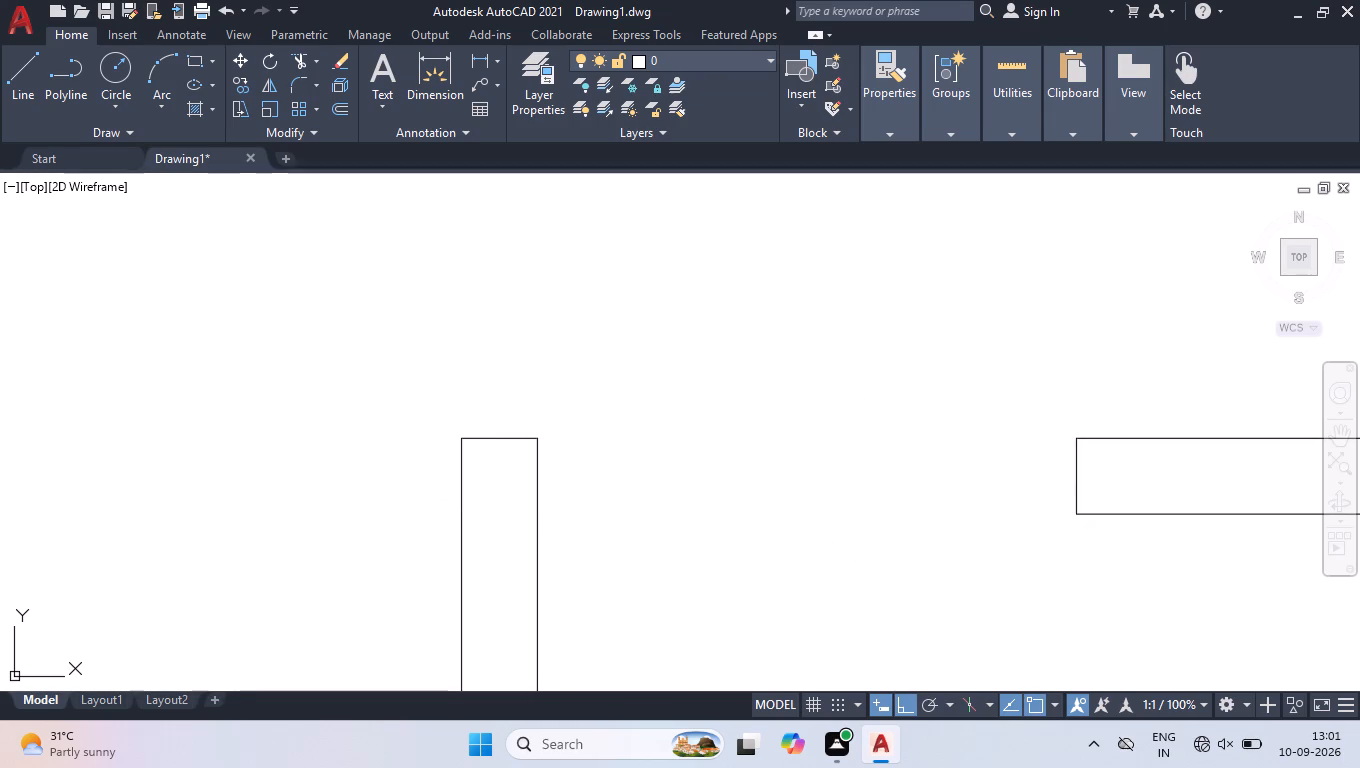
Trim the leftover line where the small room's top wall meets the right vertical wall.
{"action": "scroll", "coordinate": [537, 515], "scroll_direction": "down", "scroll_amount": 4}
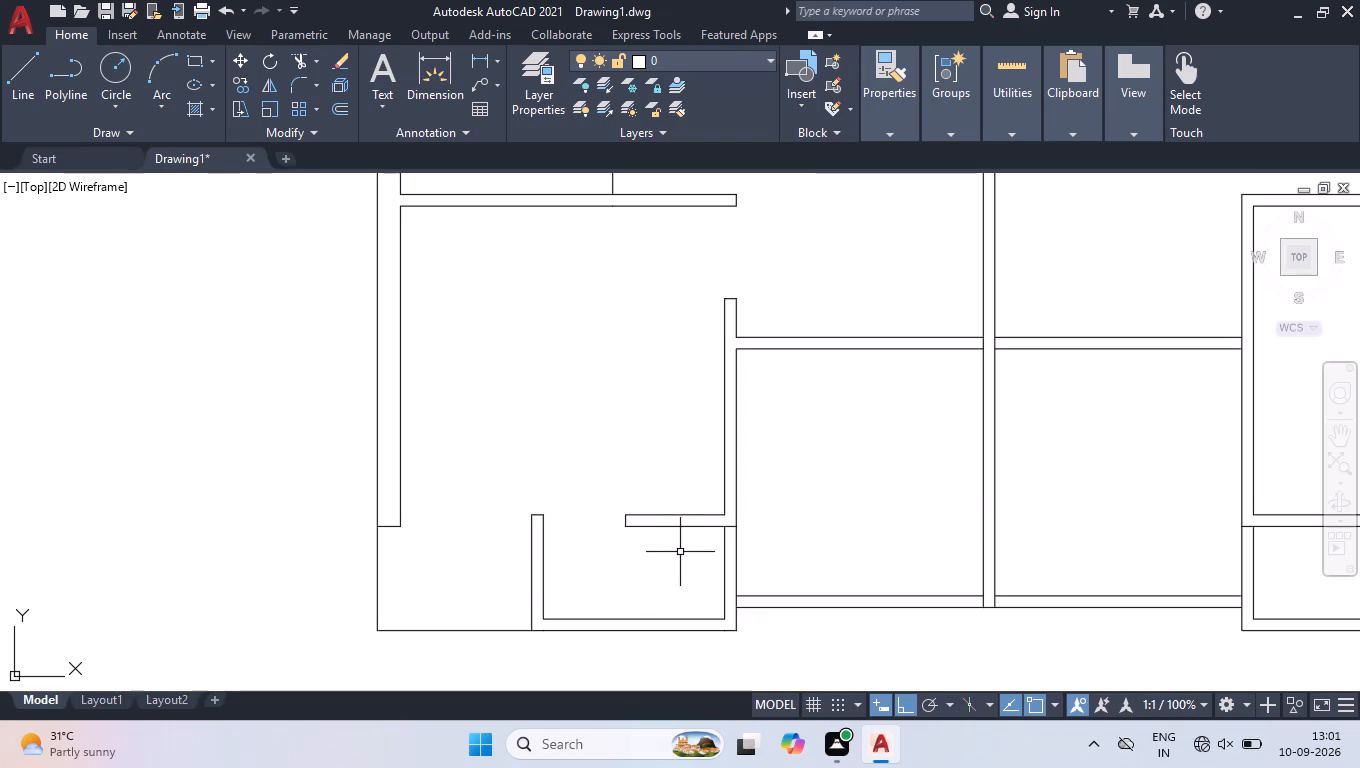
{"action": "scroll", "coordinate": [720, 522], "scroll_direction": "up", "scroll_amount": 2}
{"action": "key", "text": "space"}
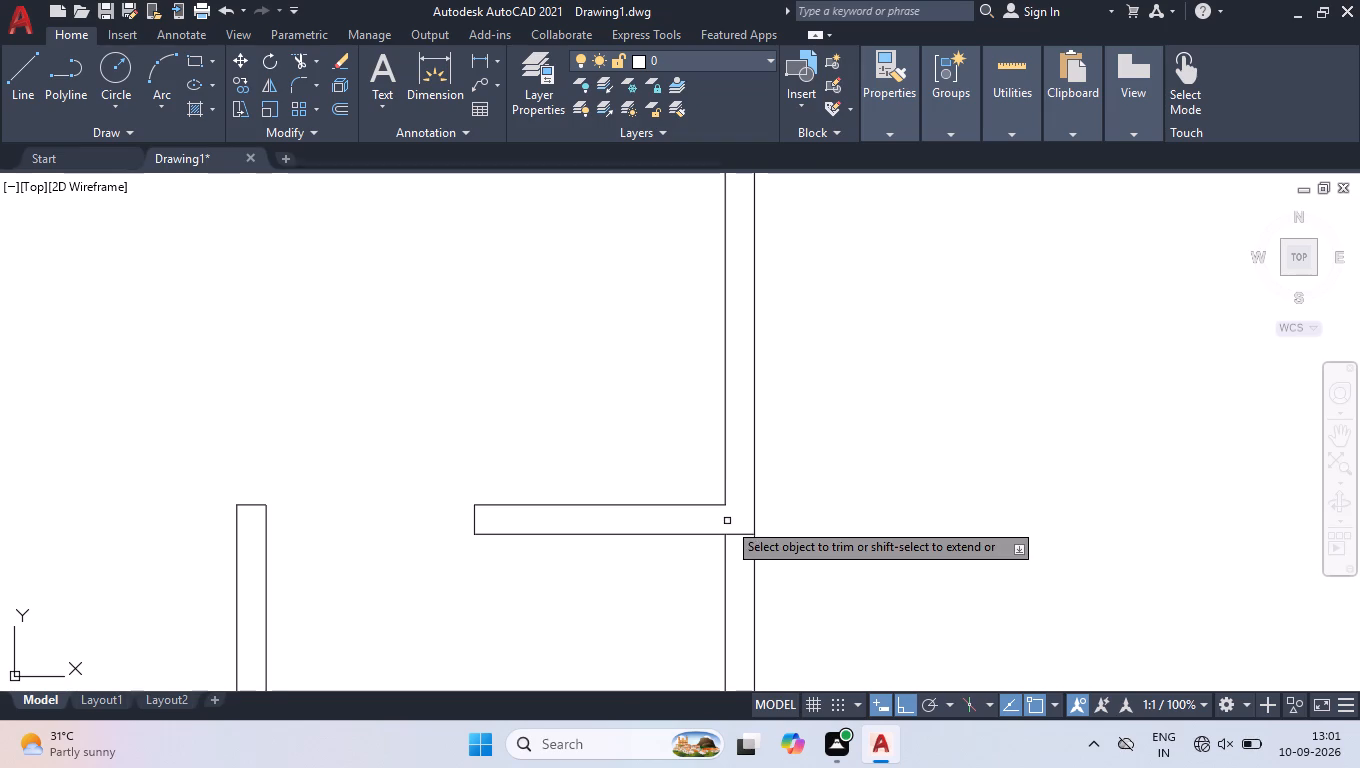
{"action": "left_click", "coordinate": [735, 519]}
{"action": "left_click", "coordinate": [745, 542]}
{"action": "key", "text": "space"}
Trim both central vertical wall faces where they cross the horizontal wall between the two halves of the plan.
{"action": "scroll", "coordinate": [745, 542], "scroll_direction": "down", "scroll_amount": 2}
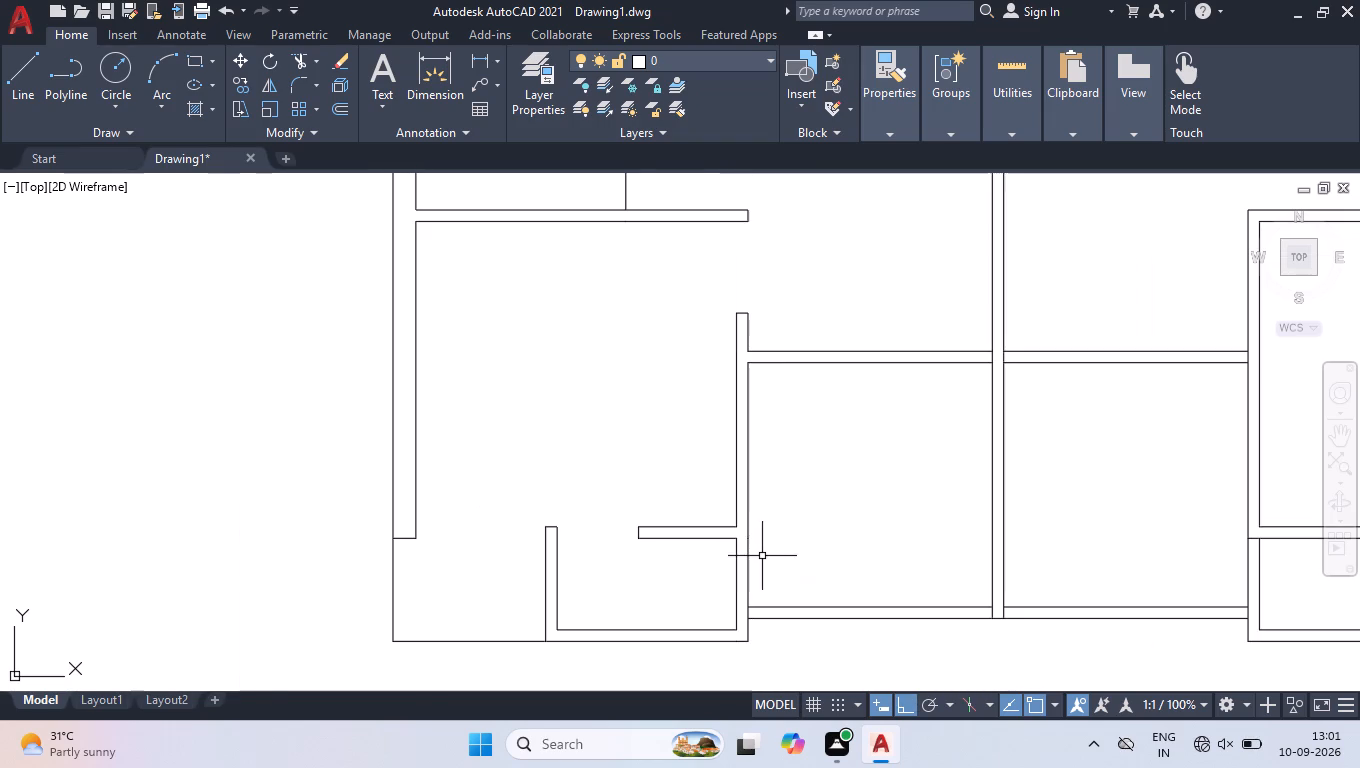
{"action": "scroll", "coordinate": [835, 513], "scroll_direction": "down", "scroll_amount": 1}
{"action": "scroll", "coordinate": [941, 414], "scroll_direction": "up", "scroll_amount": 2}
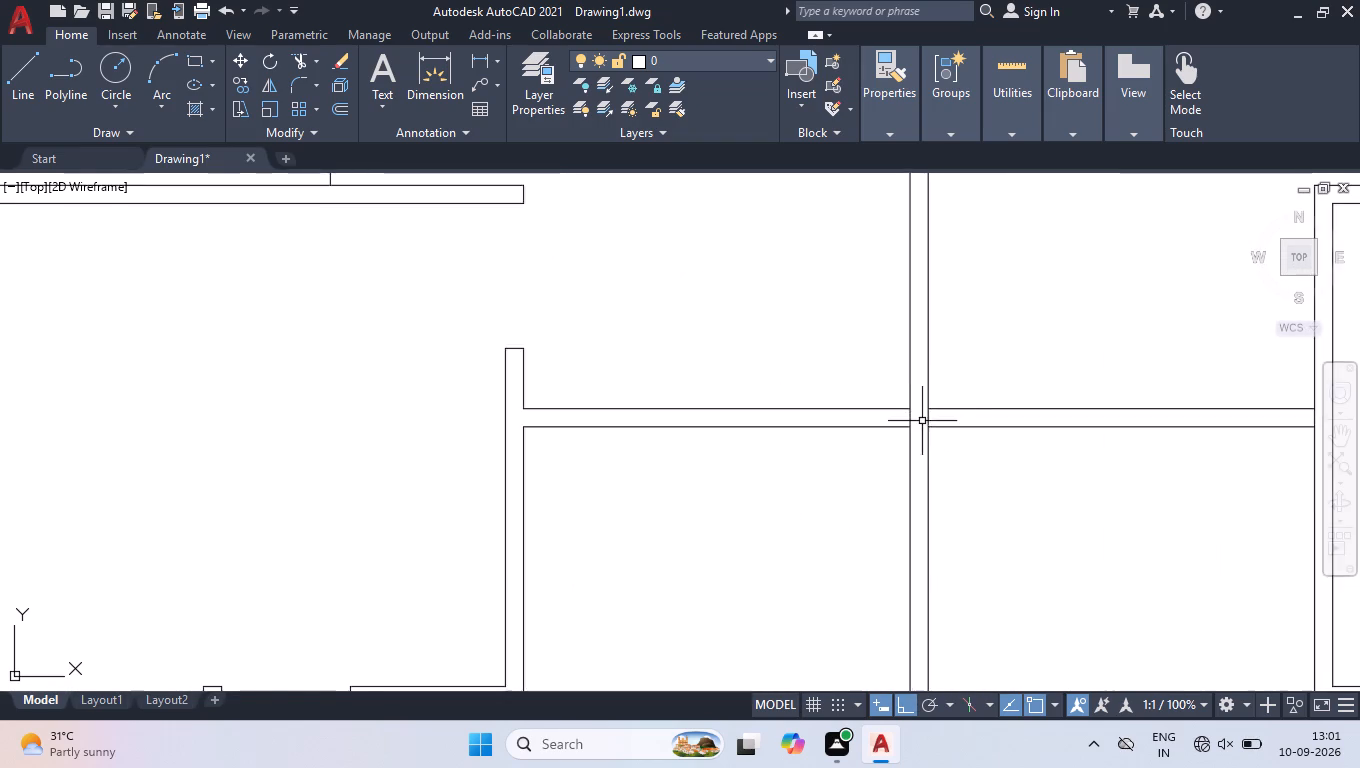
{"action": "scroll", "coordinate": [912, 398], "scroll_direction": "up", "scroll_amount": 2}
{"action": "key", "text": "space"}
{"action": "left_click_drag", "start_coordinate": [880, 452], "coordinate": [895, 455]}
{"action": "left_click", "coordinate": [985, 448]}
{"action": "key", "text": "space"}
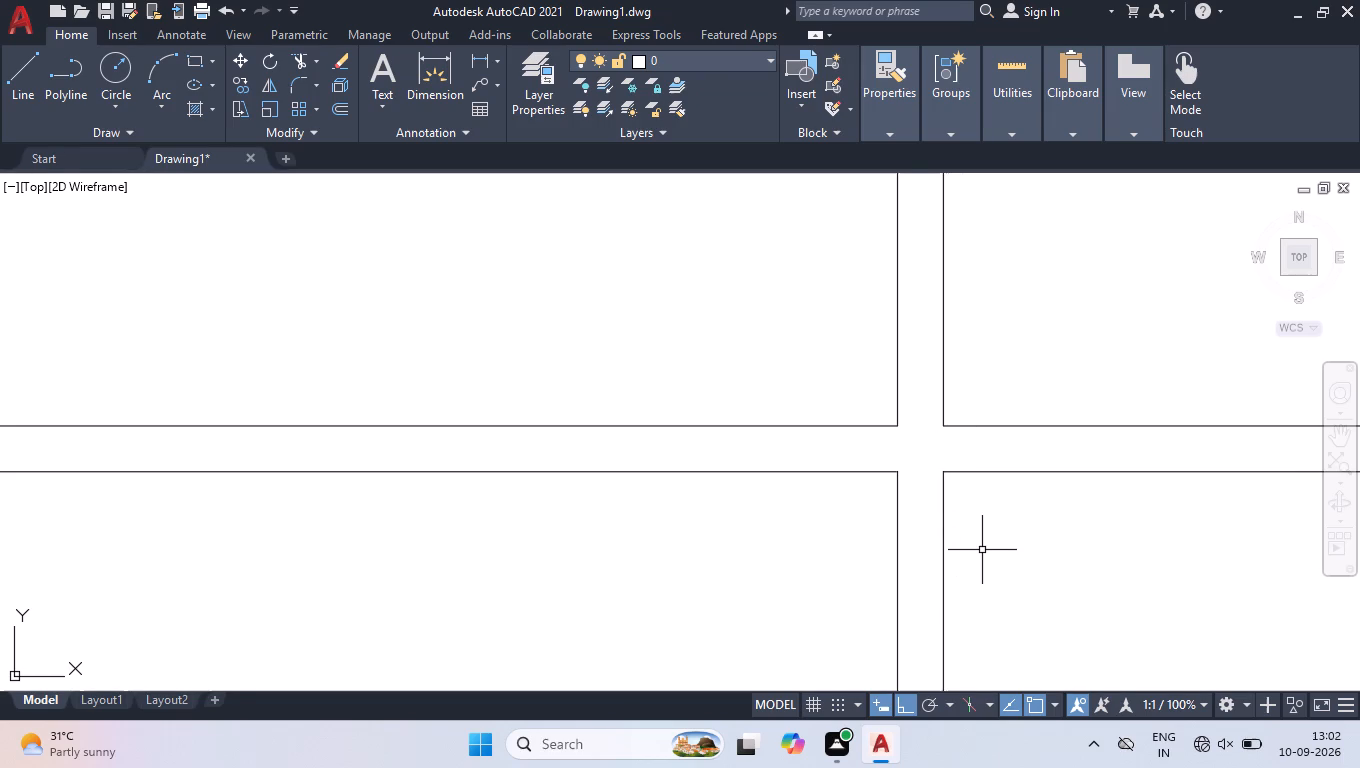
Extend both central vertical wall faces back across the horizontal wall between the two halves of the plan.
{"action": "type", "text": "ex"}
{"action": "key", "text": "Return"}
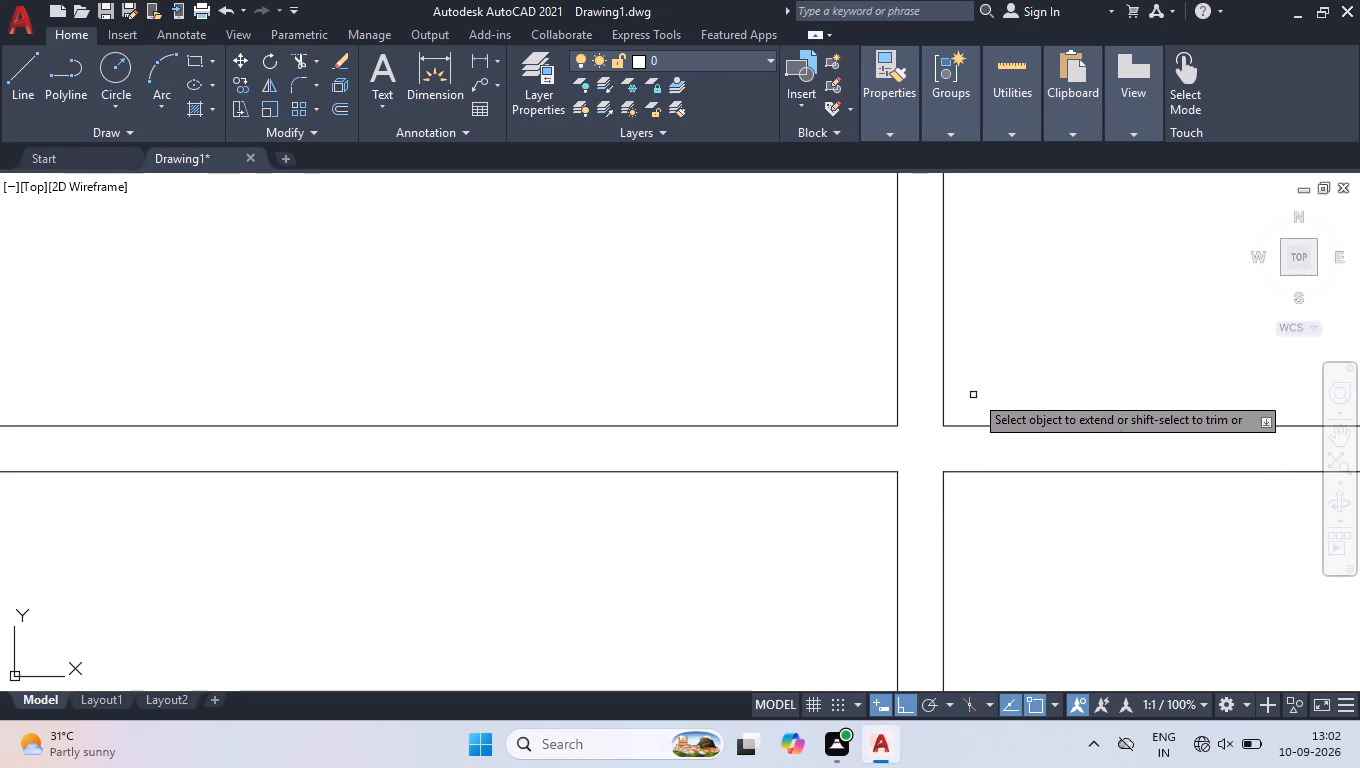
{"action": "left_click_drag", "start_coordinate": [975, 385], "coordinate": [965, 394]}
{"action": "left_click", "coordinate": [846, 412]}
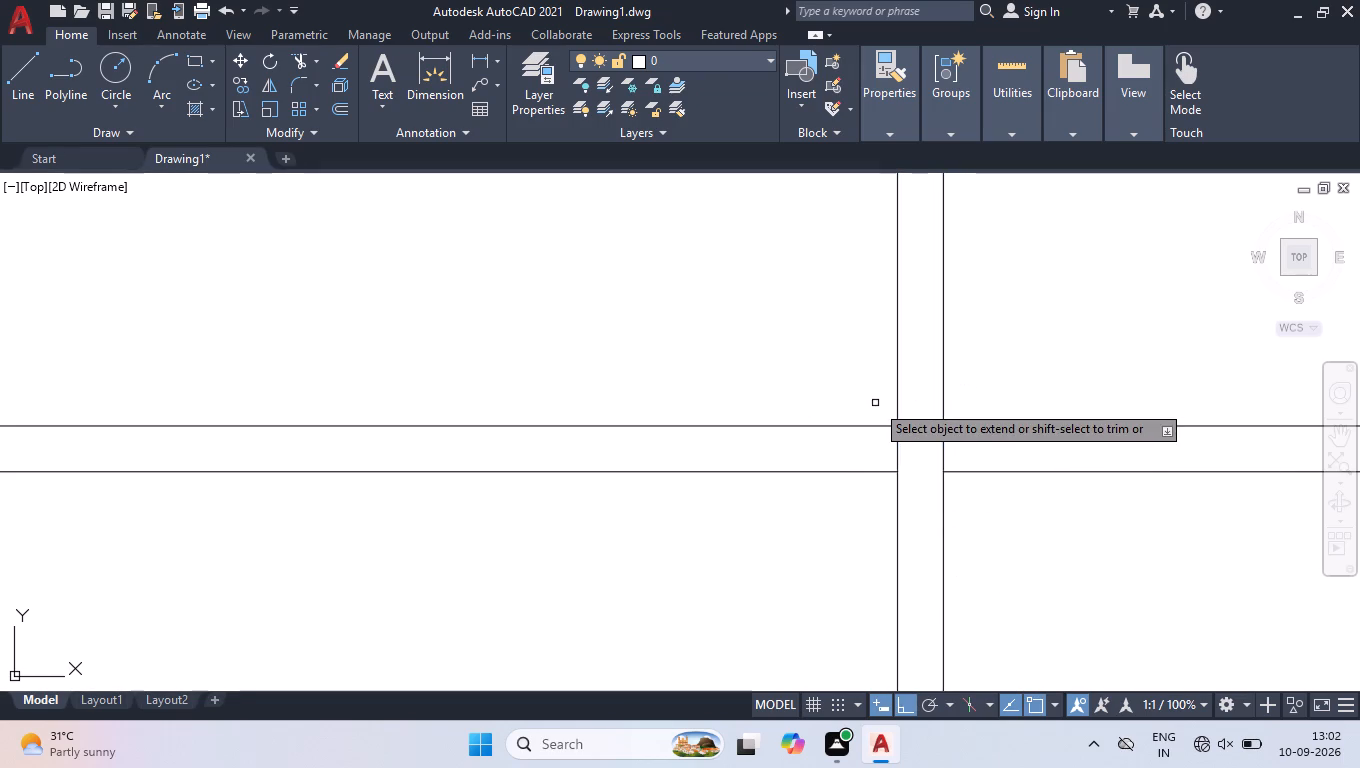
{"action": "key", "text": "Return"}
Draw two short lines across the horizontal wall's thickness, one at each face of the central vertical wall.
{"action": "key", "text": "l"}
{"action": "key", "text": "Return"}
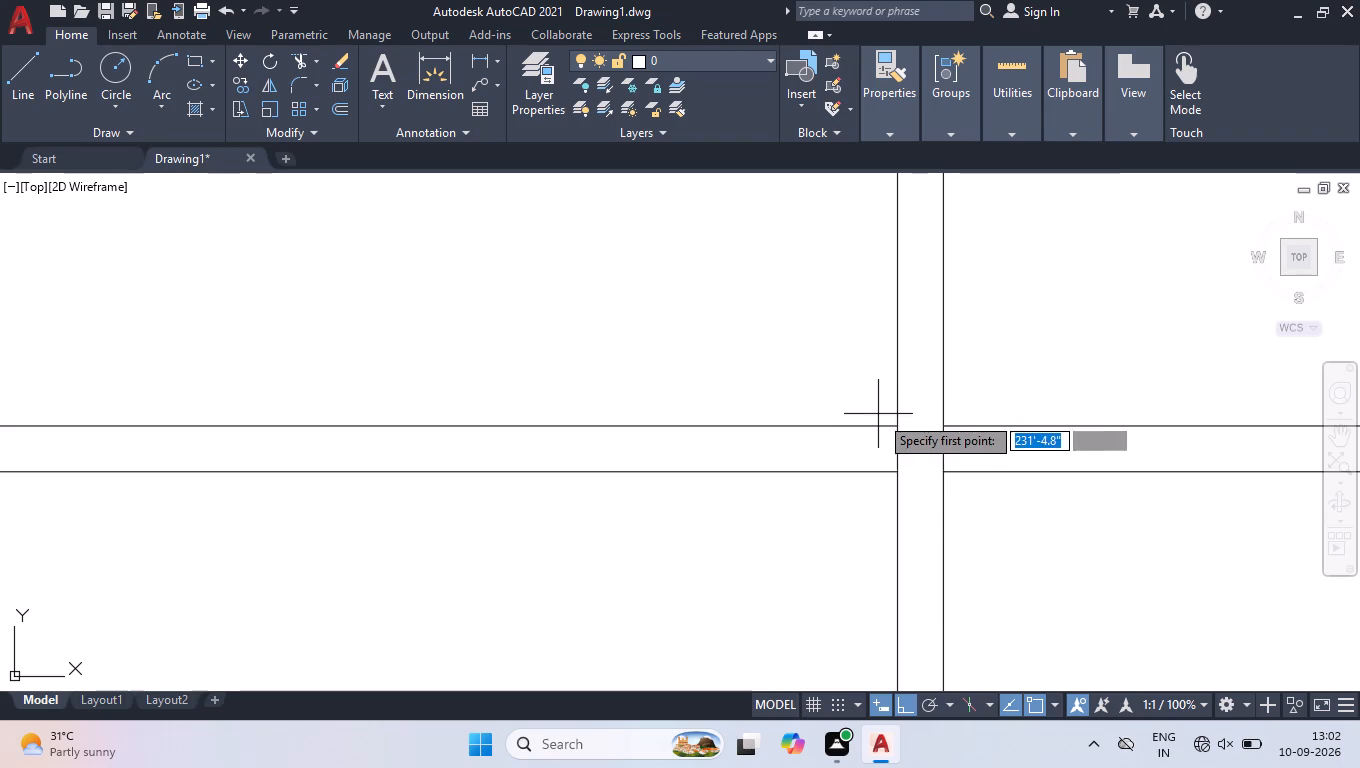
{"action": "left_click", "coordinate": [899, 426]}
{"action": "left_click", "coordinate": [900, 473]}
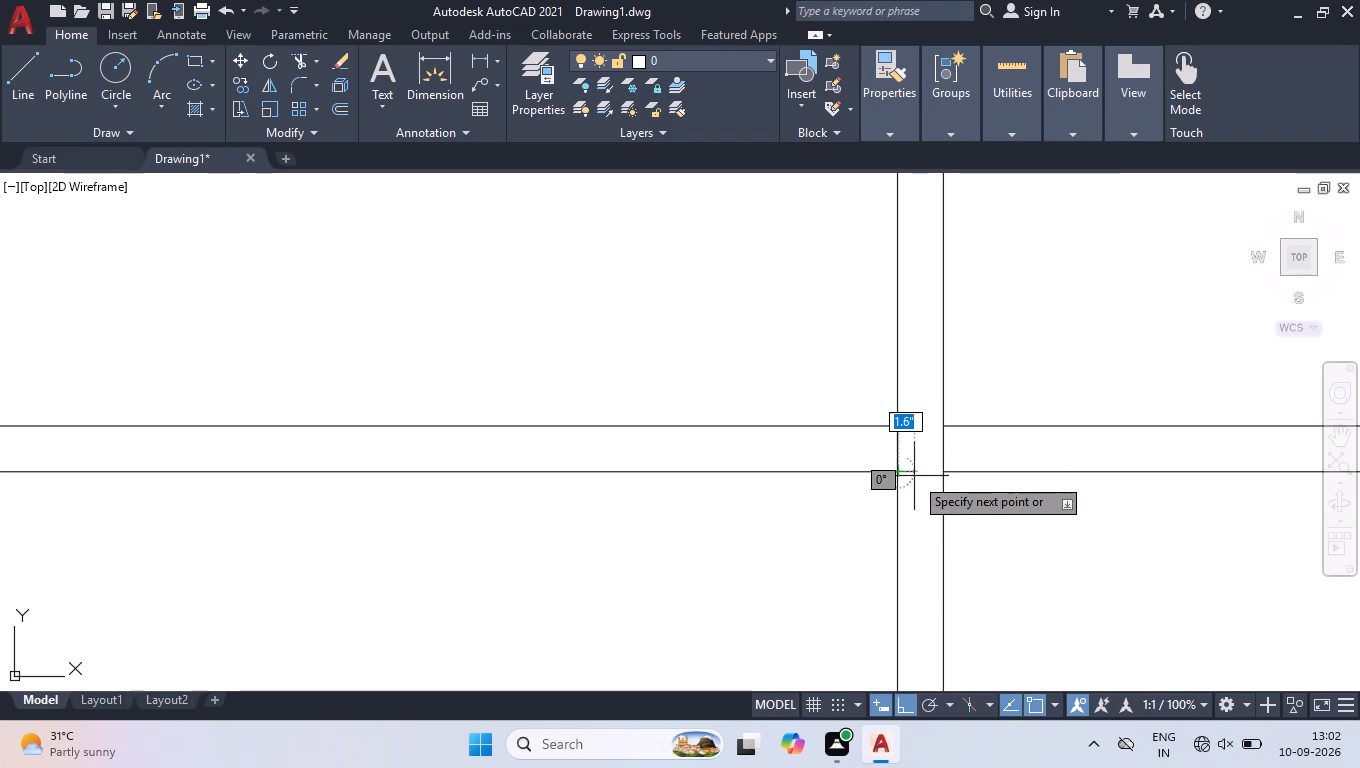
{"action": "key", "text": "Return"}
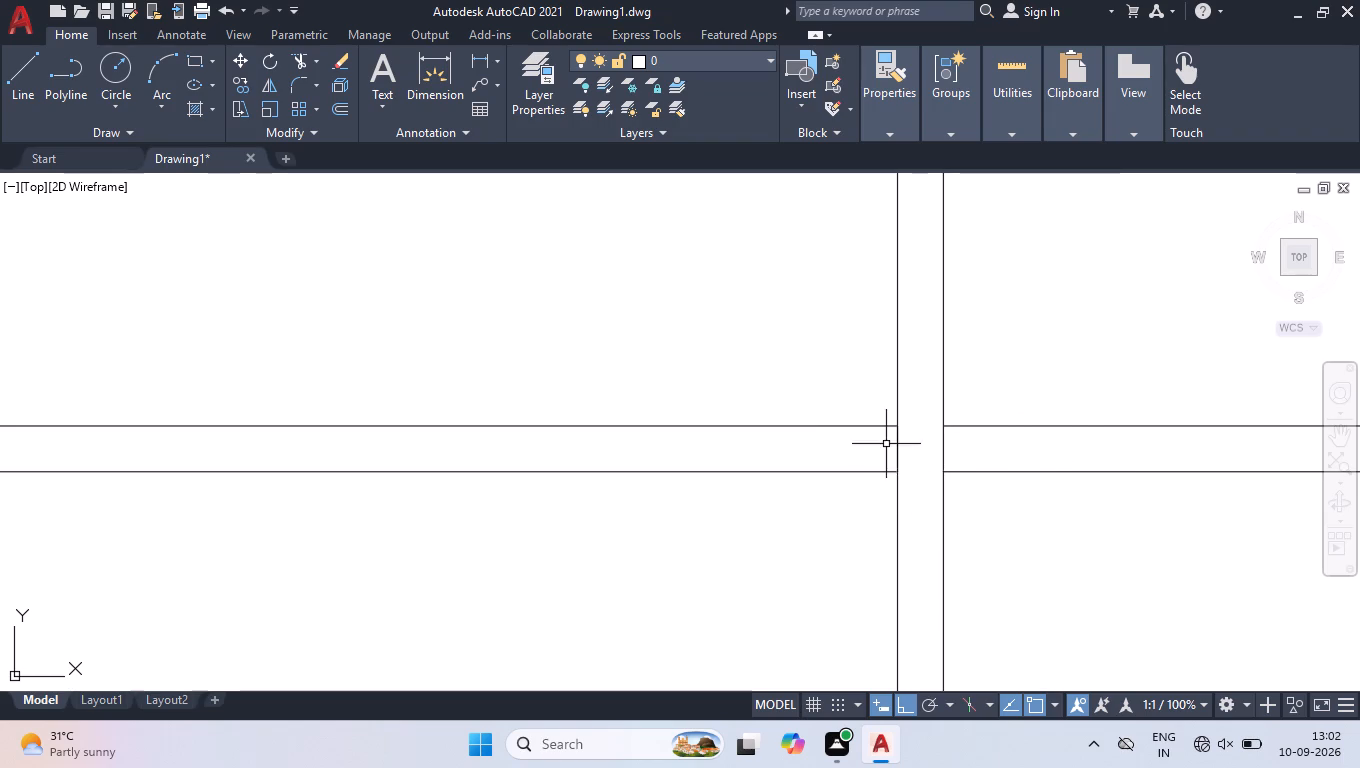
{"action": "key", "text": "space"}
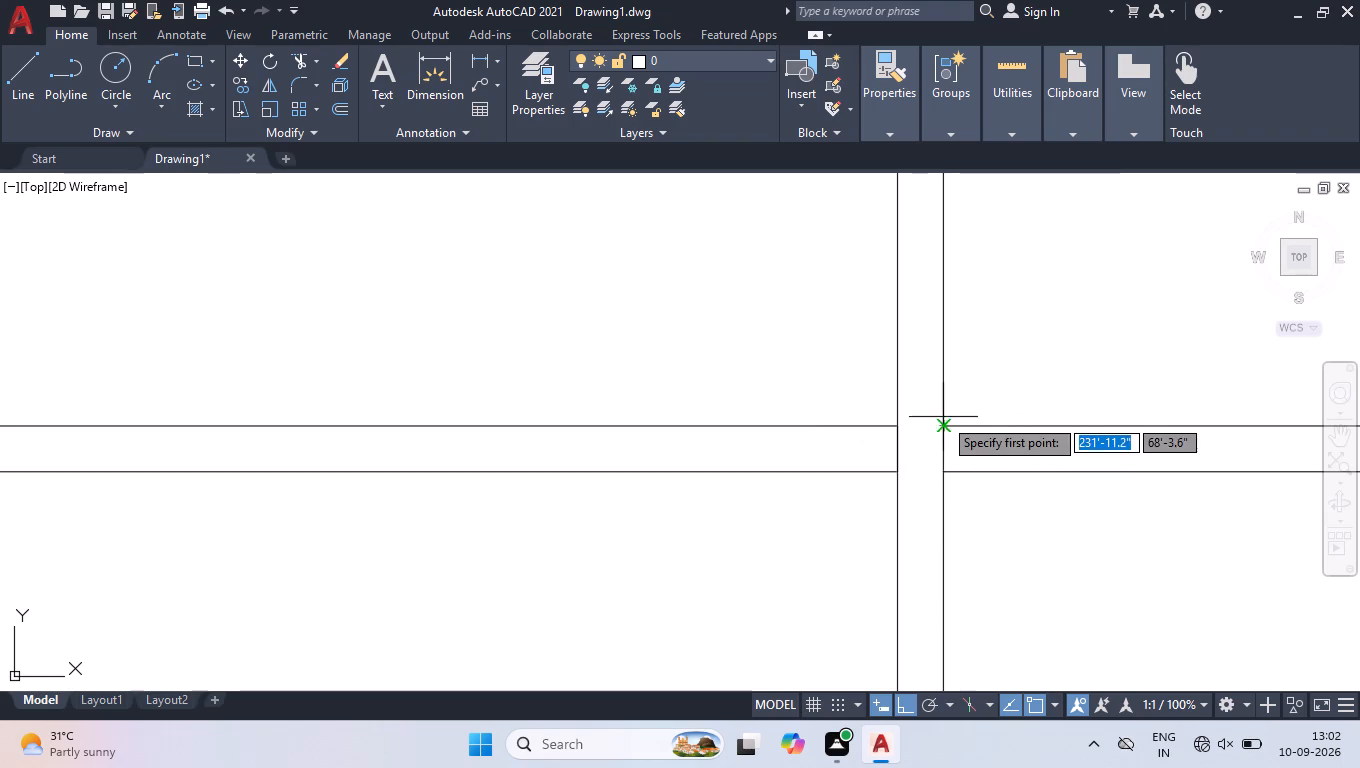
{"action": "left_click", "coordinate": [941, 420]}
{"action": "left_click", "coordinate": [943, 469]}
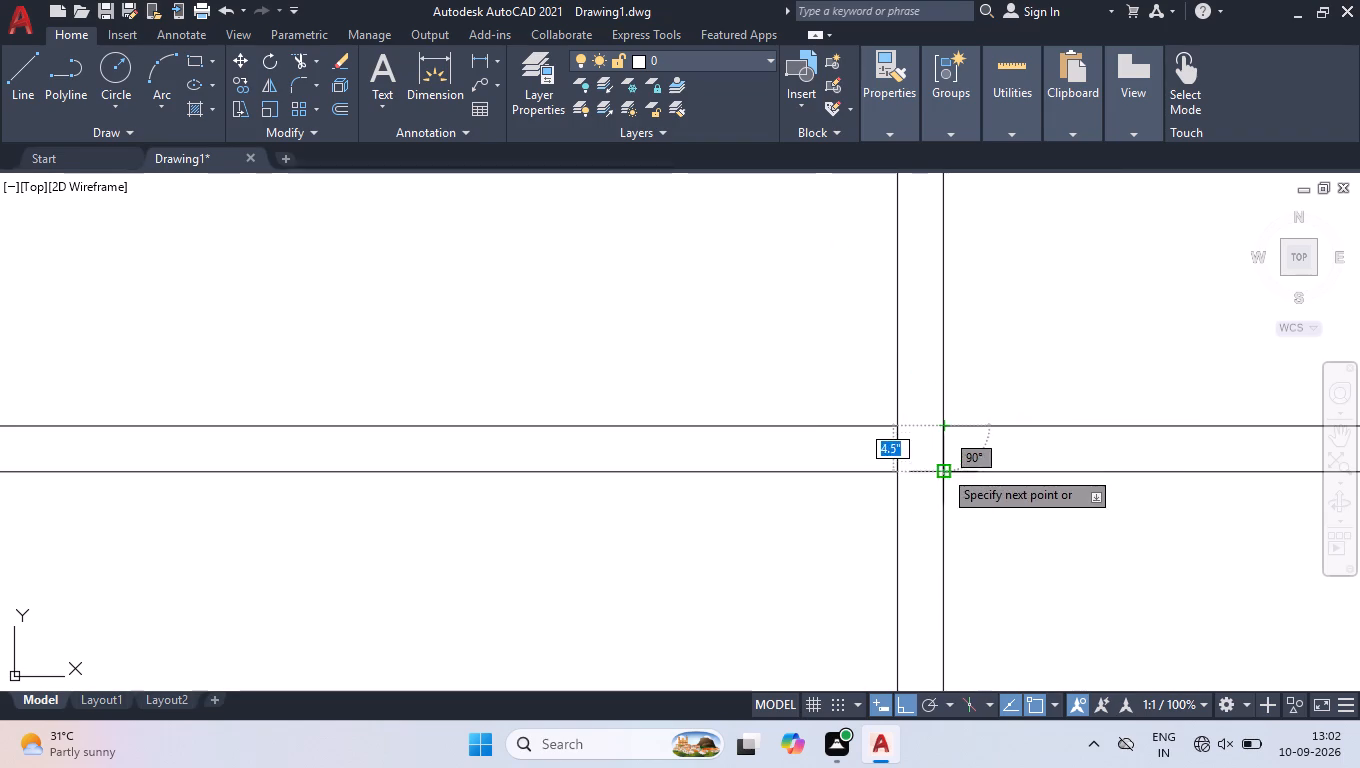
{"action": "key", "text": "space"}
Move the short line at the central wall's left face 2'8" left along the horizontal wall.
{"action": "left_click", "coordinate": [881, 416]}
{"action": "left_click", "coordinate": [938, 515]}
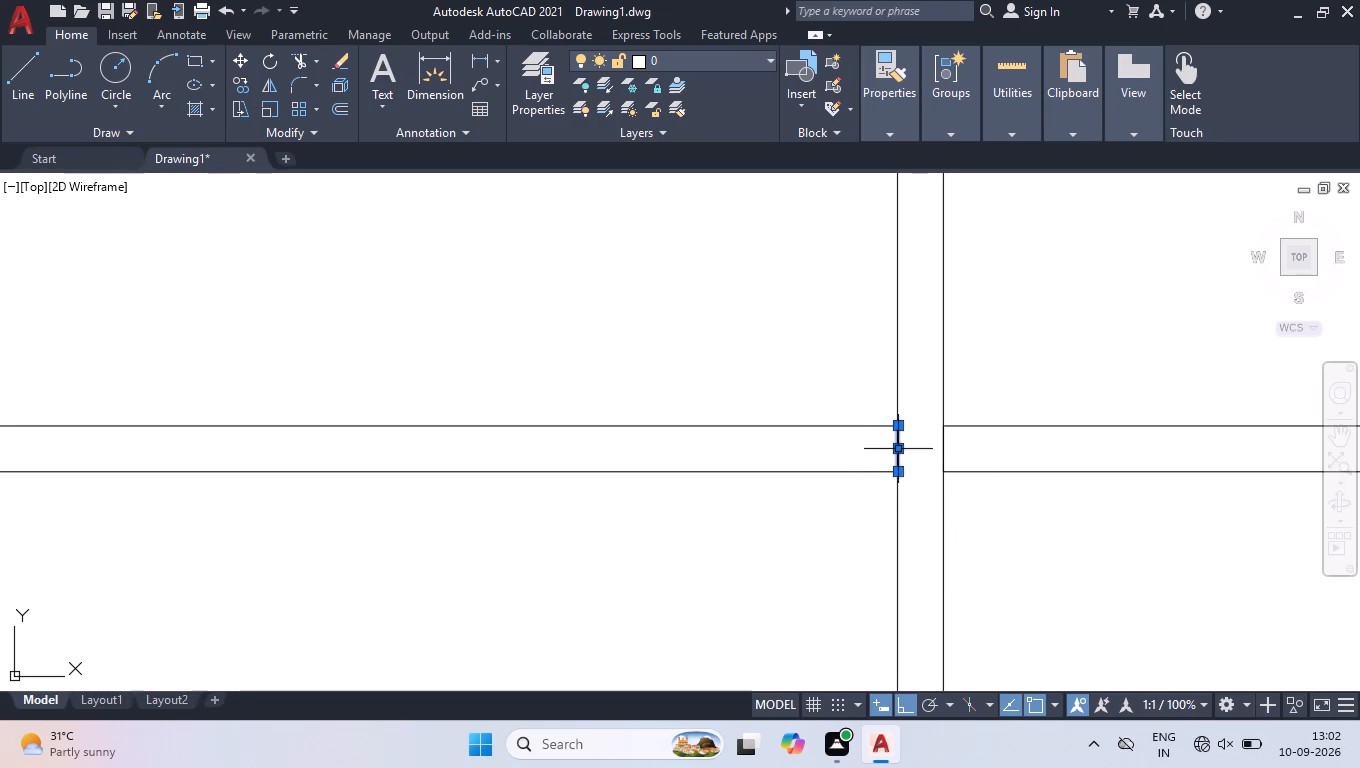
{"action": "left_click", "coordinate": [899, 448]}
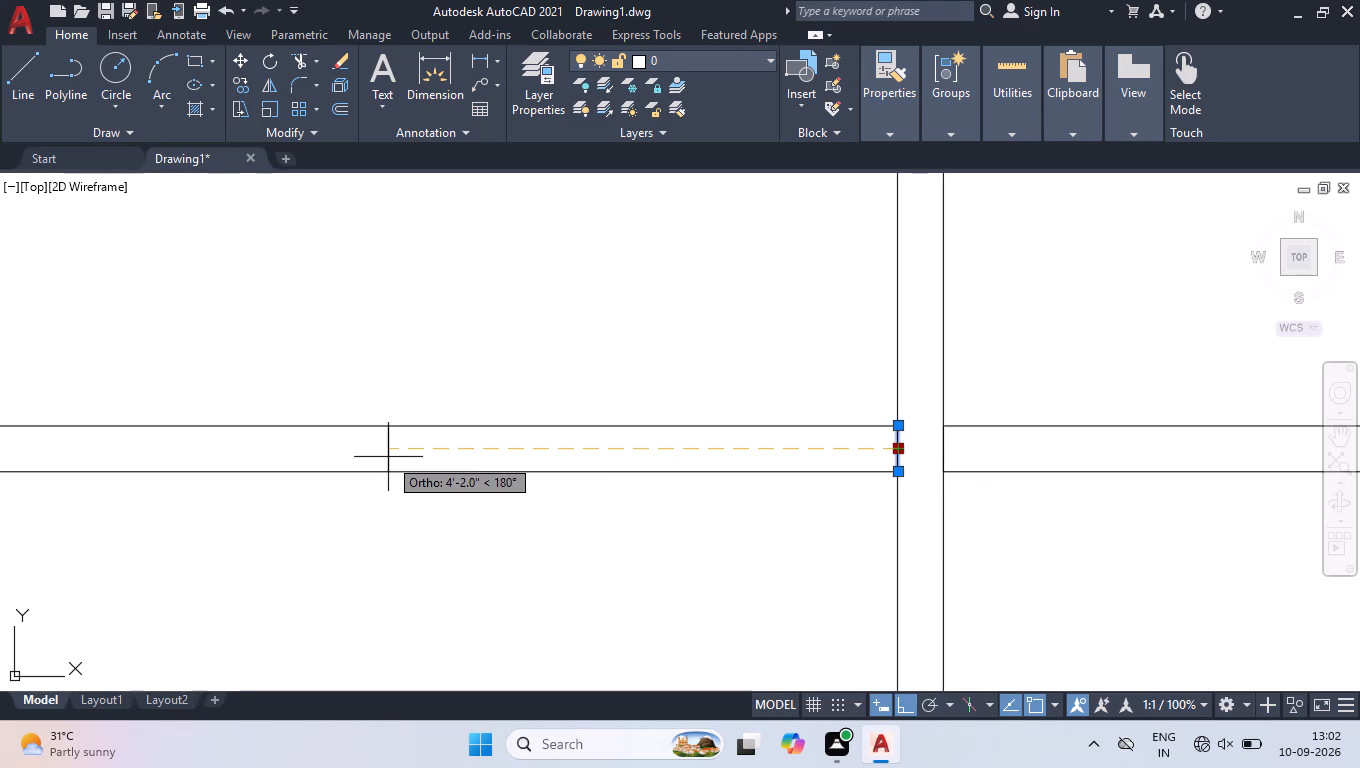
{"action": "type", "text": "2'8"}
{"action": "key", "text": "Return"}
Move the short line at the central wall's right face 2'8" right along the horizontal wall.
{"action": "scroll", "coordinate": [633, 366], "scroll_direction": "down", "scroll_amount": 1}
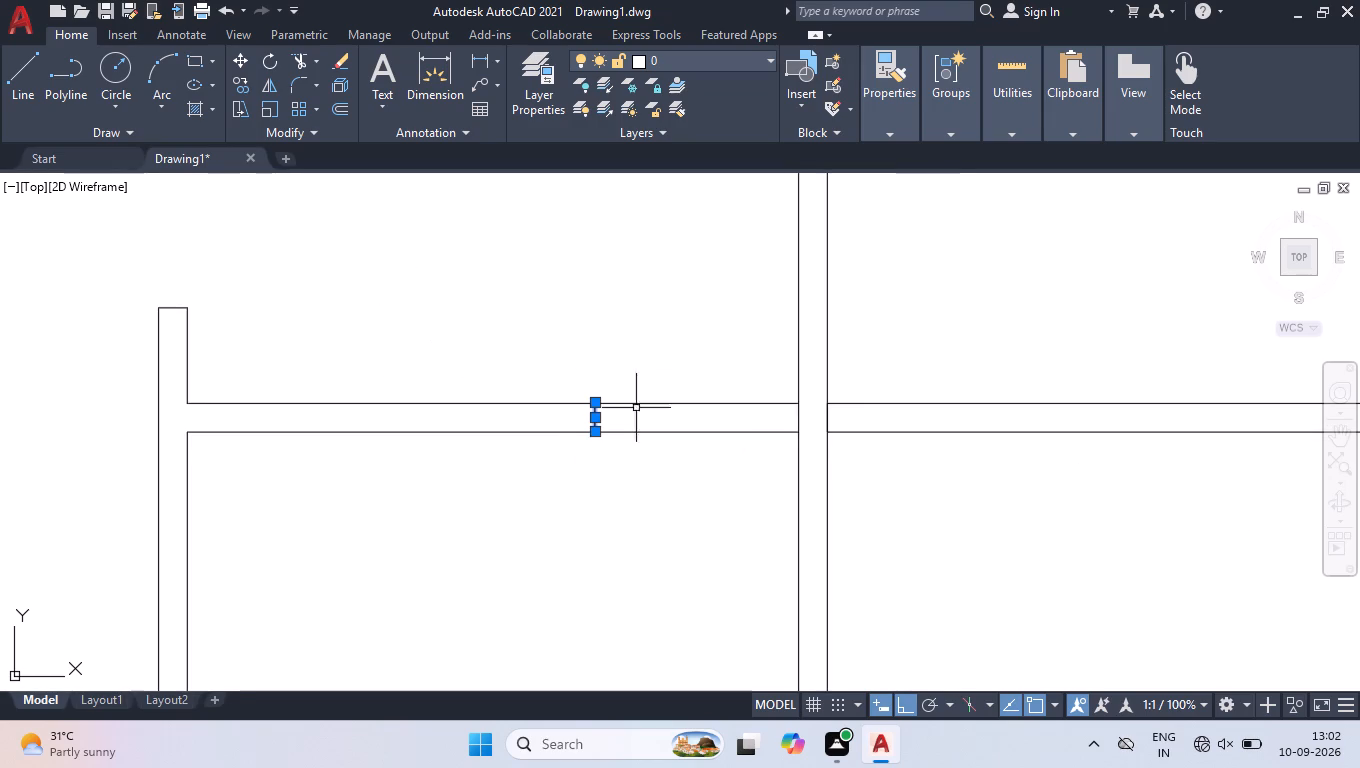
{"action": "scroll", "coordinate": [1127, 424], "scroll_direction": "up", "scroll_amount": 2}
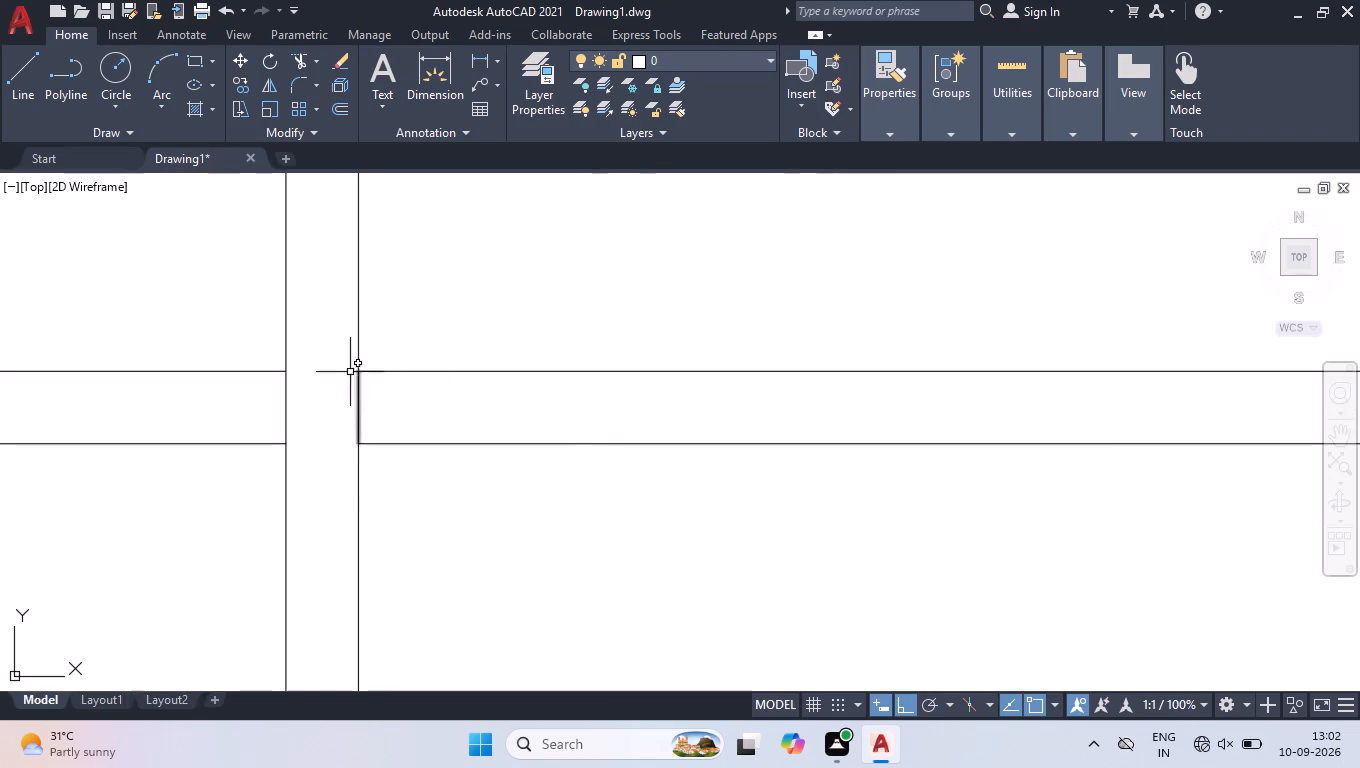
{"action": "left_click", "coordinate": [336, 350]}
{"action": "left_click", "coordinate": [401, 495]}
{"action": "left_click", "coordinate": [360, 407]}
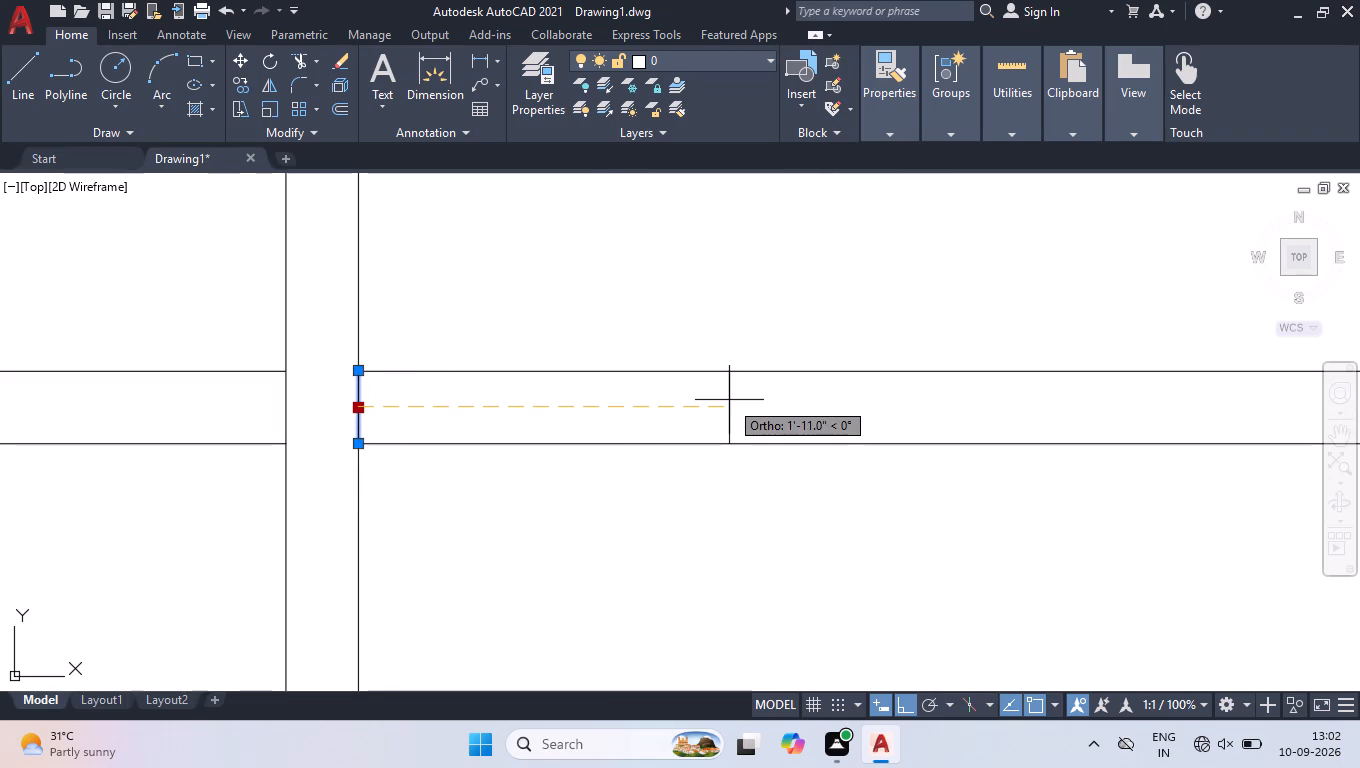
{"action": "type", "text": "2'8"}
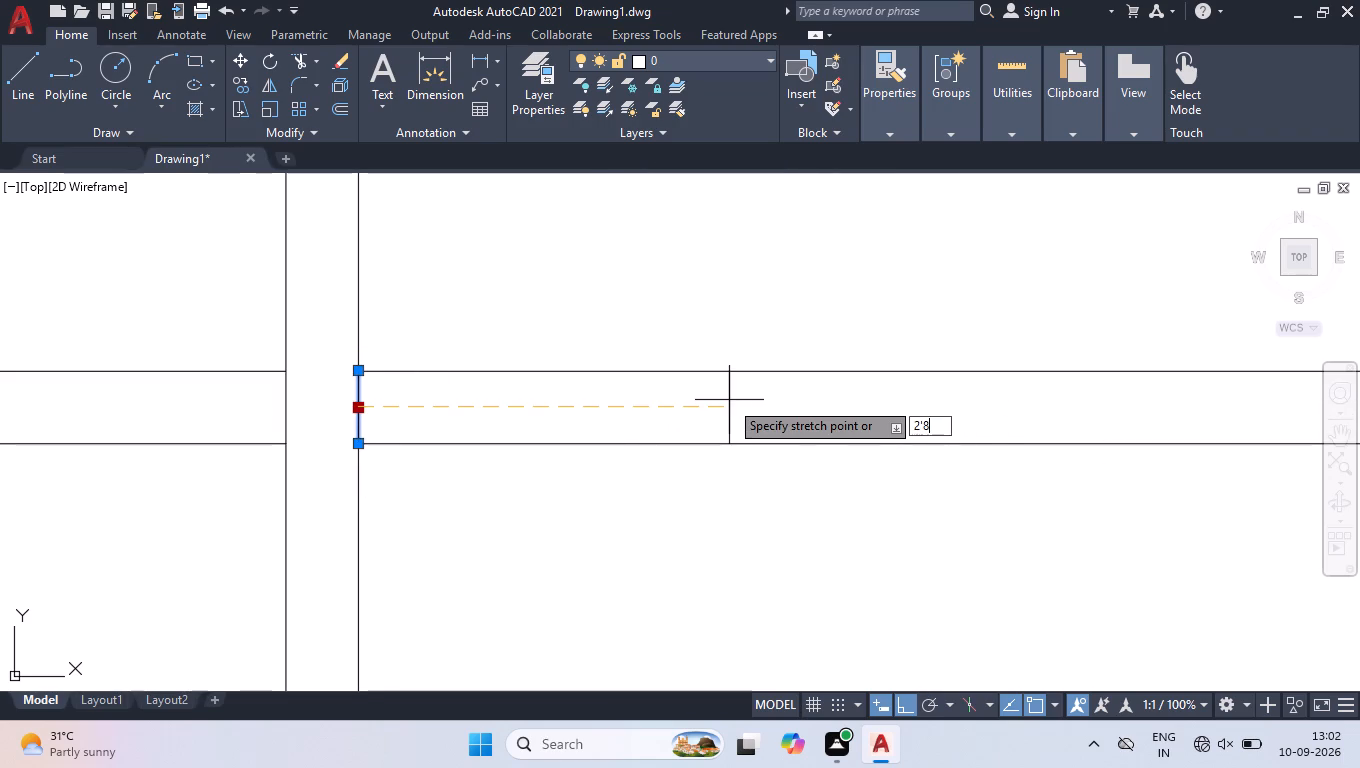
{"action": "key", "text": "Return"}
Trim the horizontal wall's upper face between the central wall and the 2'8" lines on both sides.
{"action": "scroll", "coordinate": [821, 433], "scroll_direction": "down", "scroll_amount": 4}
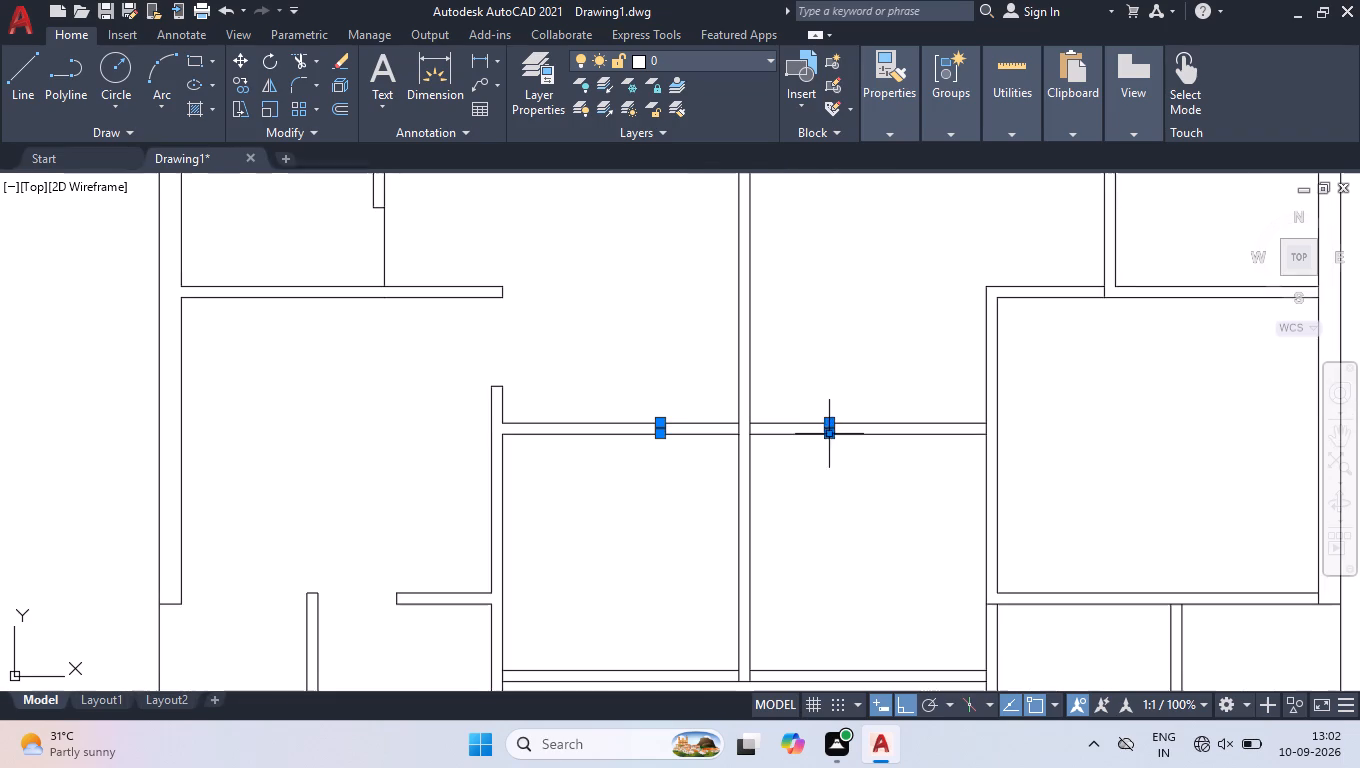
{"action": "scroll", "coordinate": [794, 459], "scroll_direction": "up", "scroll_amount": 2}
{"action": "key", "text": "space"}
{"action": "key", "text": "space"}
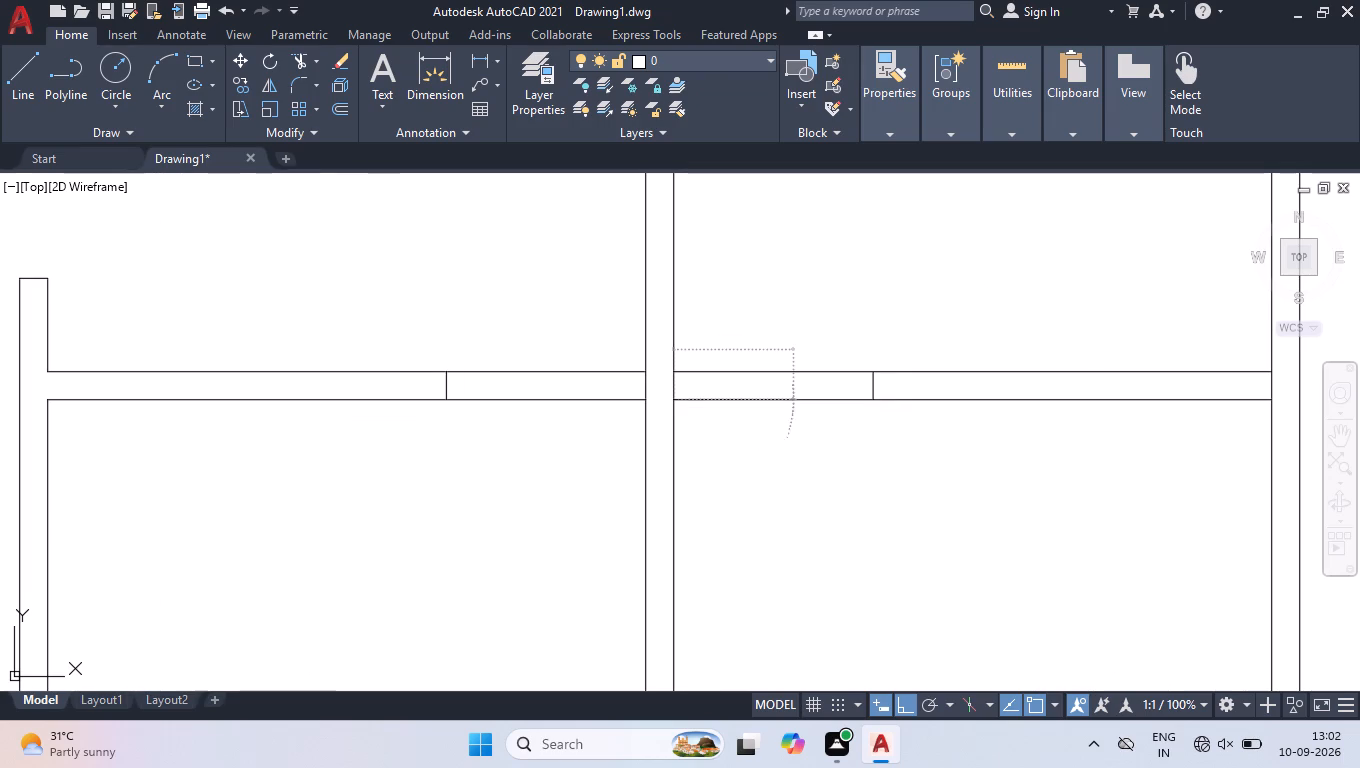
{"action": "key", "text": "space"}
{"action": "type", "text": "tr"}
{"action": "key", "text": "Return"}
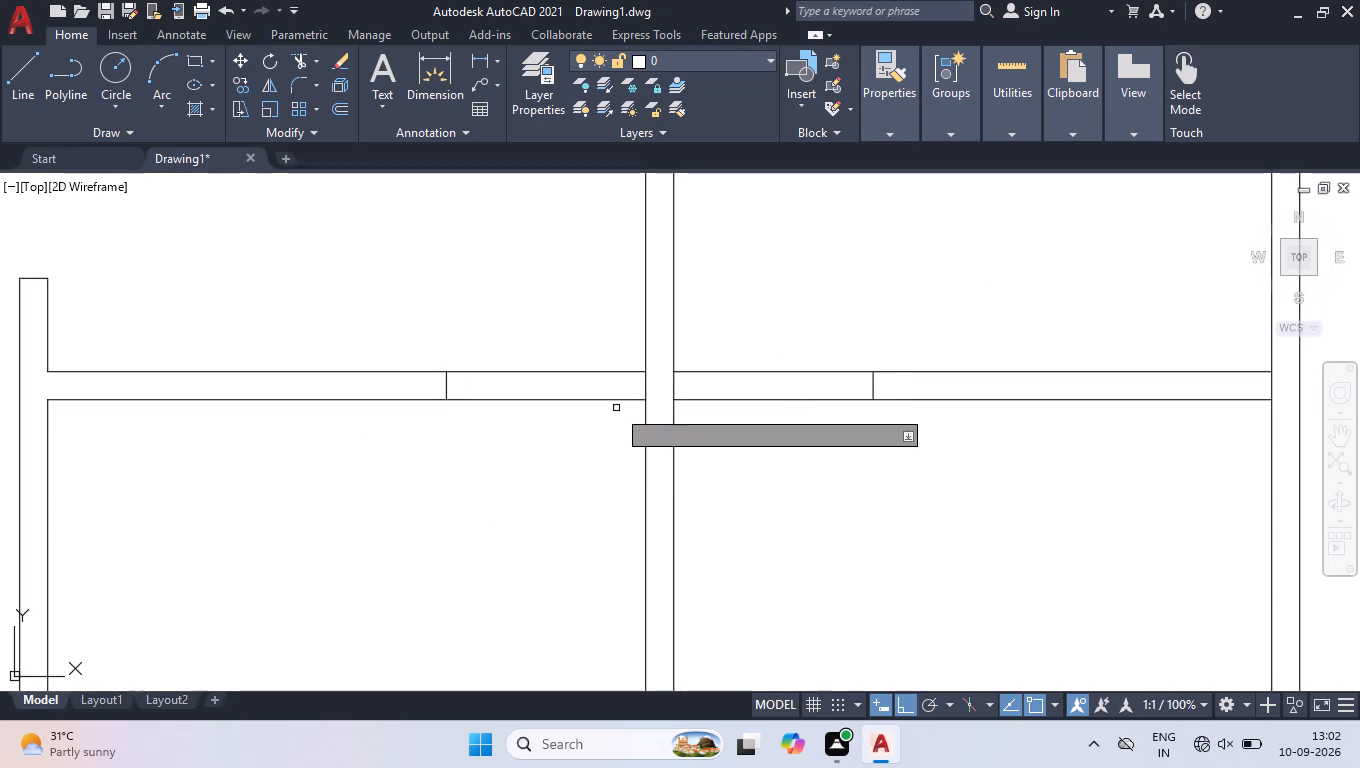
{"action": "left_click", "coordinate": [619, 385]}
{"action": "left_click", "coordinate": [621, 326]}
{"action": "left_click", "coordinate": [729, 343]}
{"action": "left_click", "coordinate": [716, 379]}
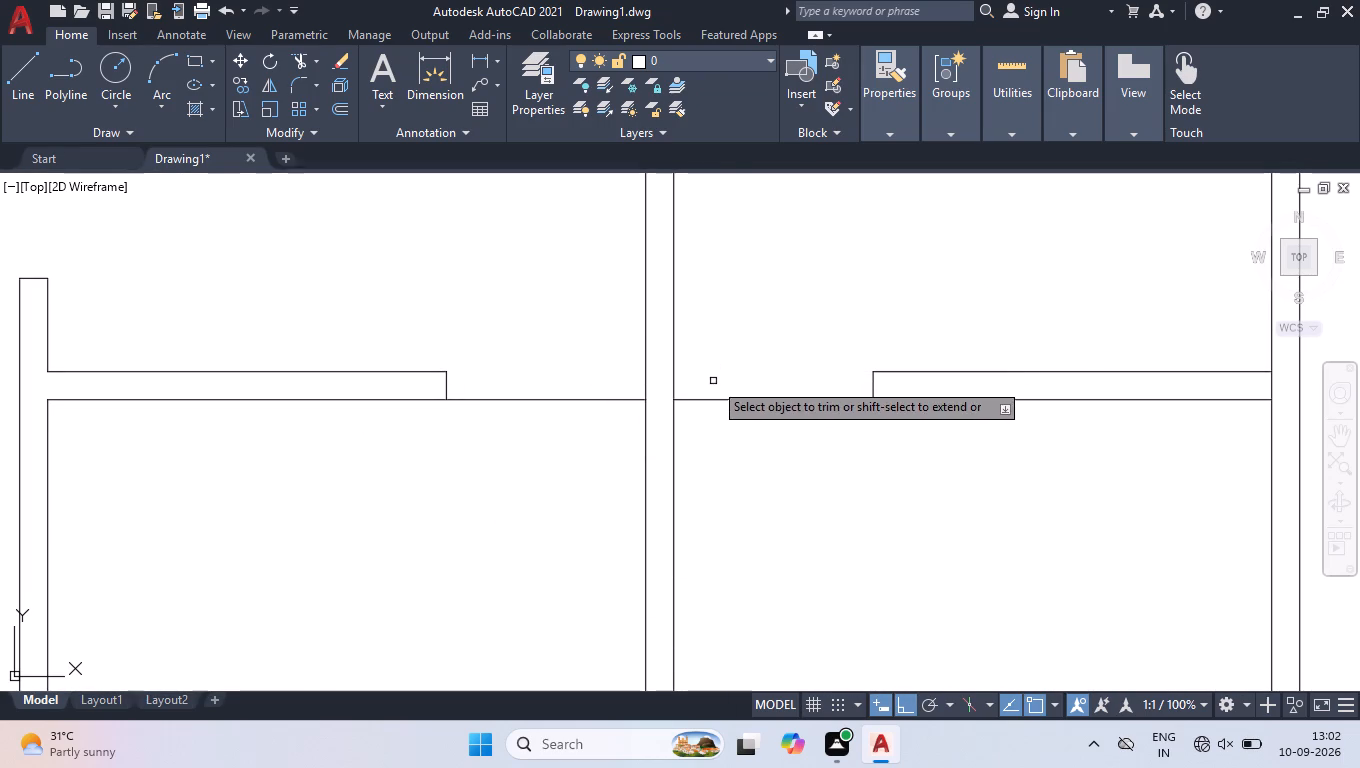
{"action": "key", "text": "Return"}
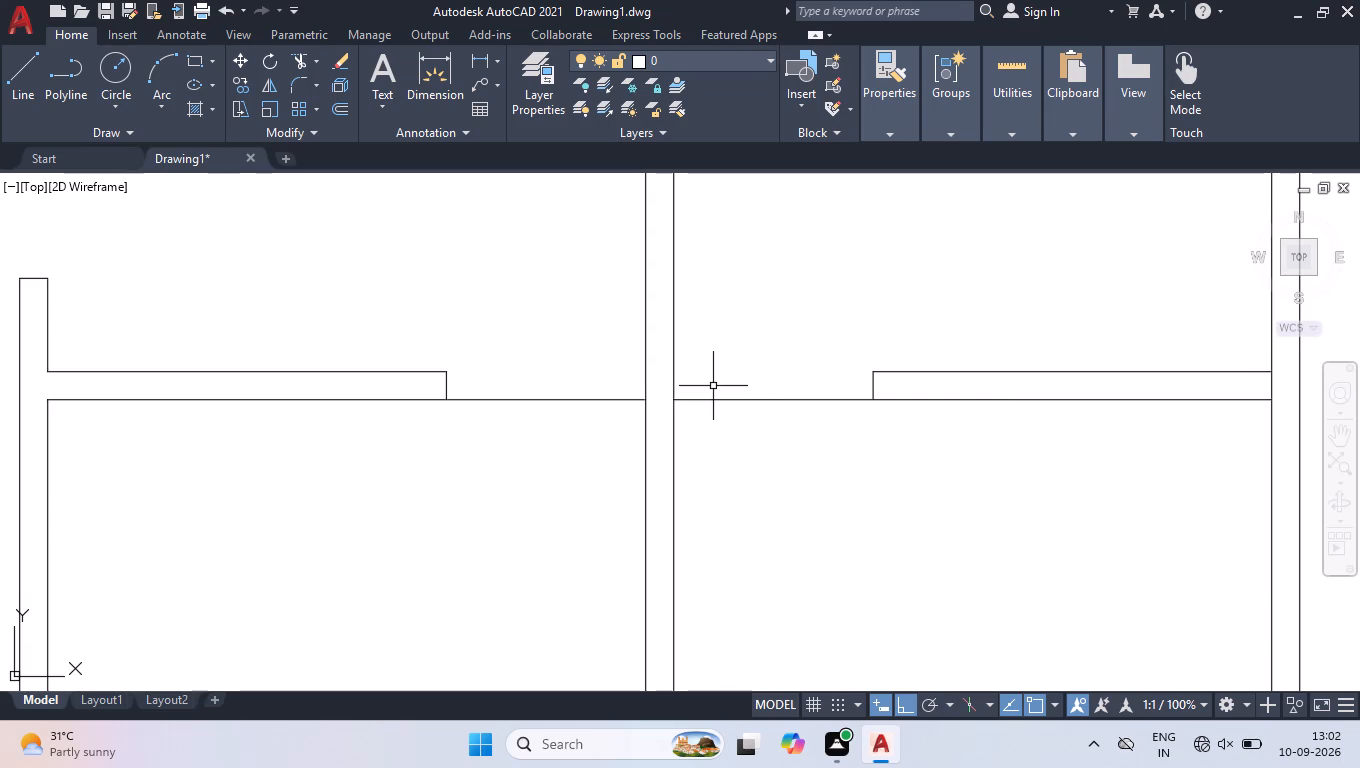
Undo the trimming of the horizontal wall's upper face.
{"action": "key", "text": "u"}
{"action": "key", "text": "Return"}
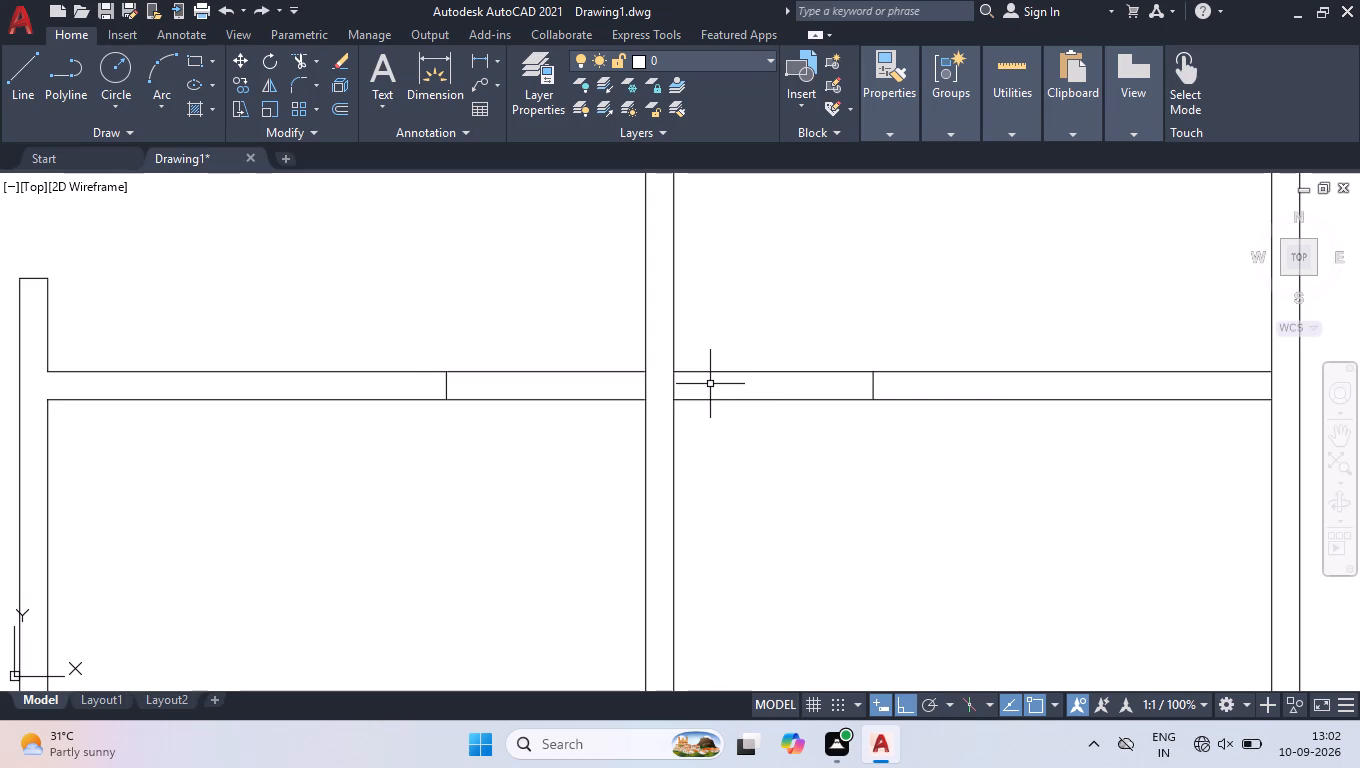
Trim the horizontal wall's lower face between the central wall and the 2'8" lines on both sides.
{"action": "type", "text": "tr"}
{"action": "key", "text": "Return"}
{"action": "left_click", "coordinate": [637, 407]}
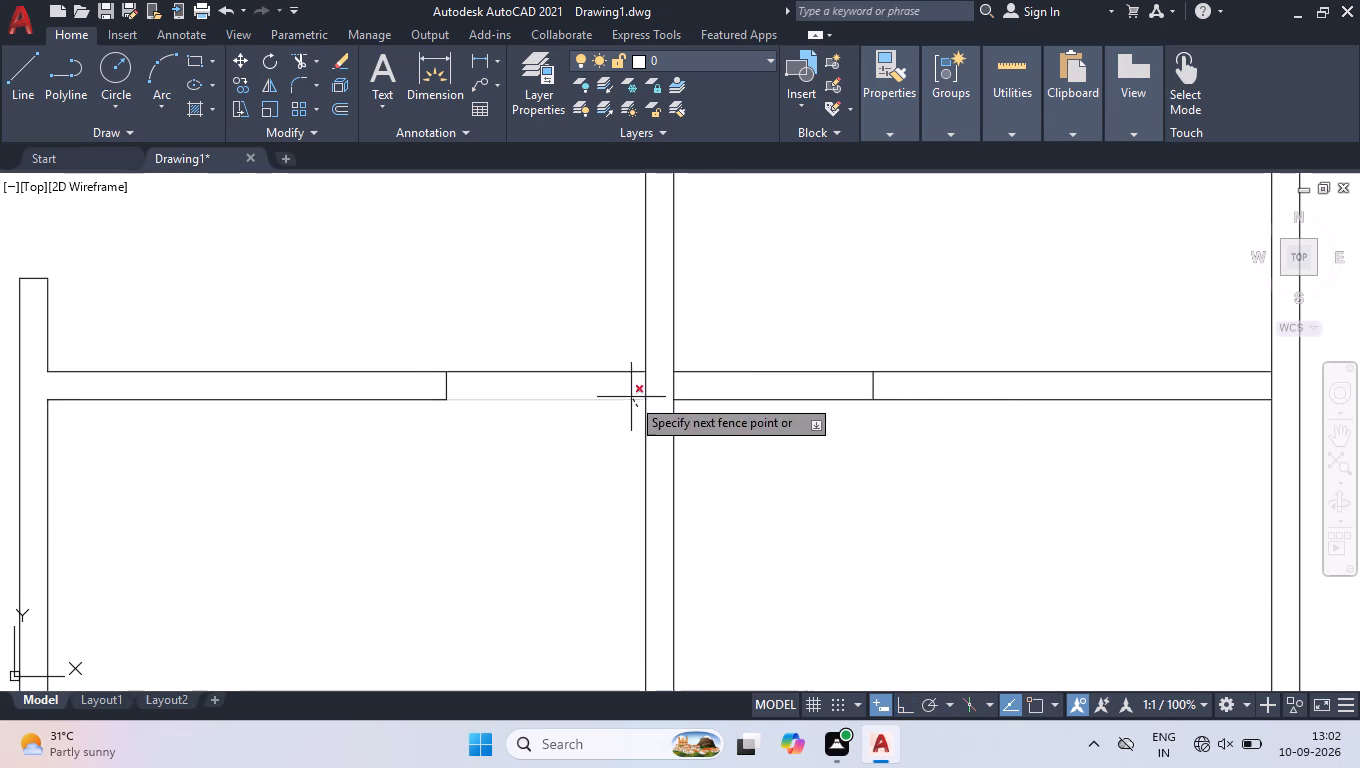
{"action": "left_click", "coordinate": [631, 397]}
{"action": "left_click", "coordinate": [708, 395]}
{"action": "left_click", "coordinate": [712, 415]}
{"action": "key", "text": "Return"}
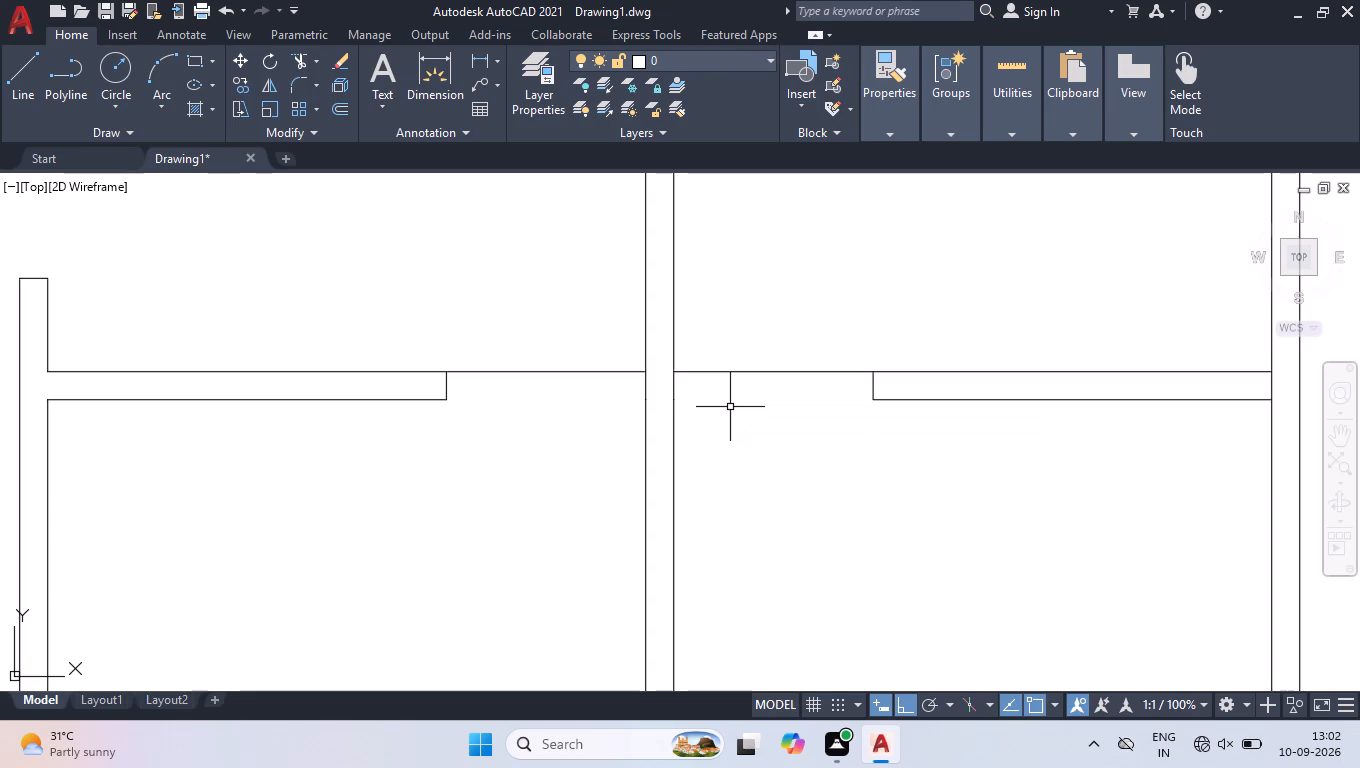
Delete the interior walls of the lower-right rooms, from the horizontal wall at mid-plan down to the bottom edge.
{"action": "scroll", "coordinate": [747, 475], "scroll_direction": "down", "scroll_amount": 3}
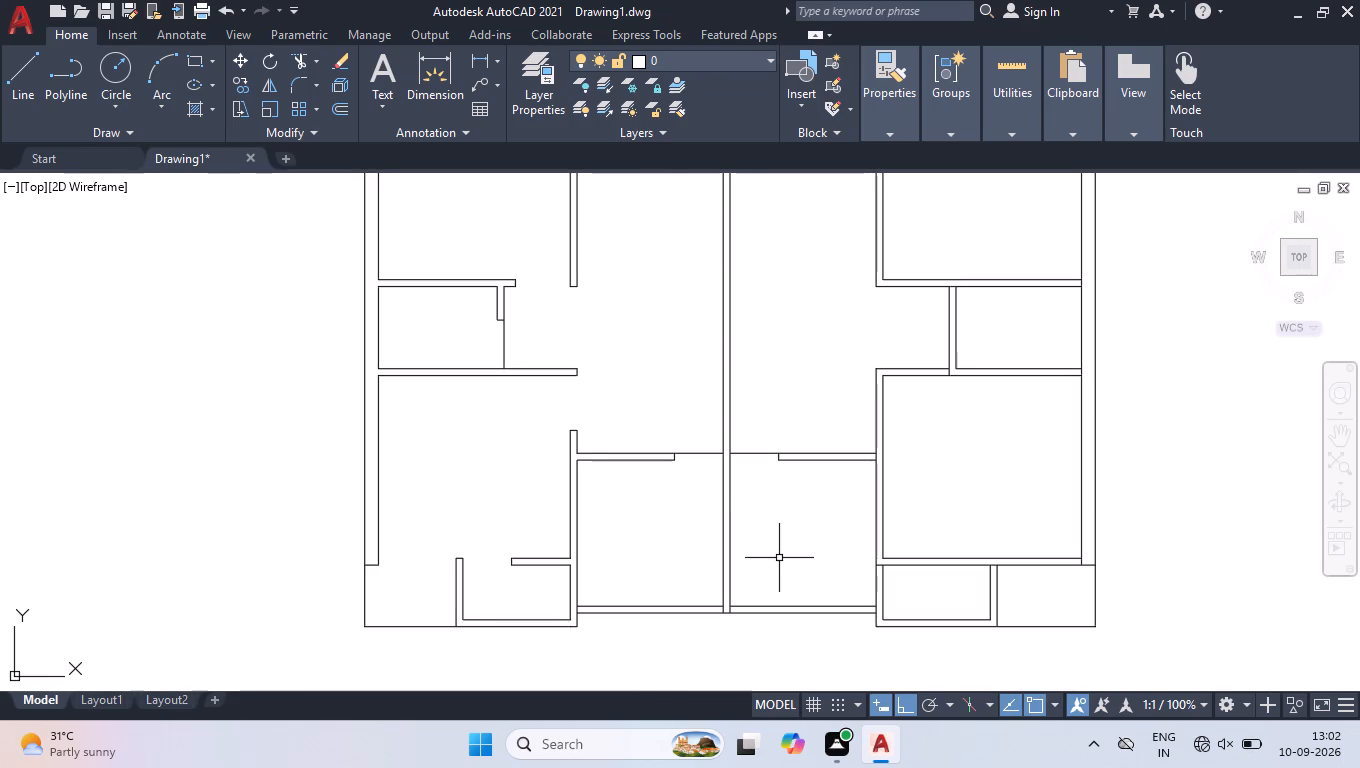
{"action": "scroll", "coordinate": [724, 578], "scroll_direction": "down", "scroll_amount": 2}
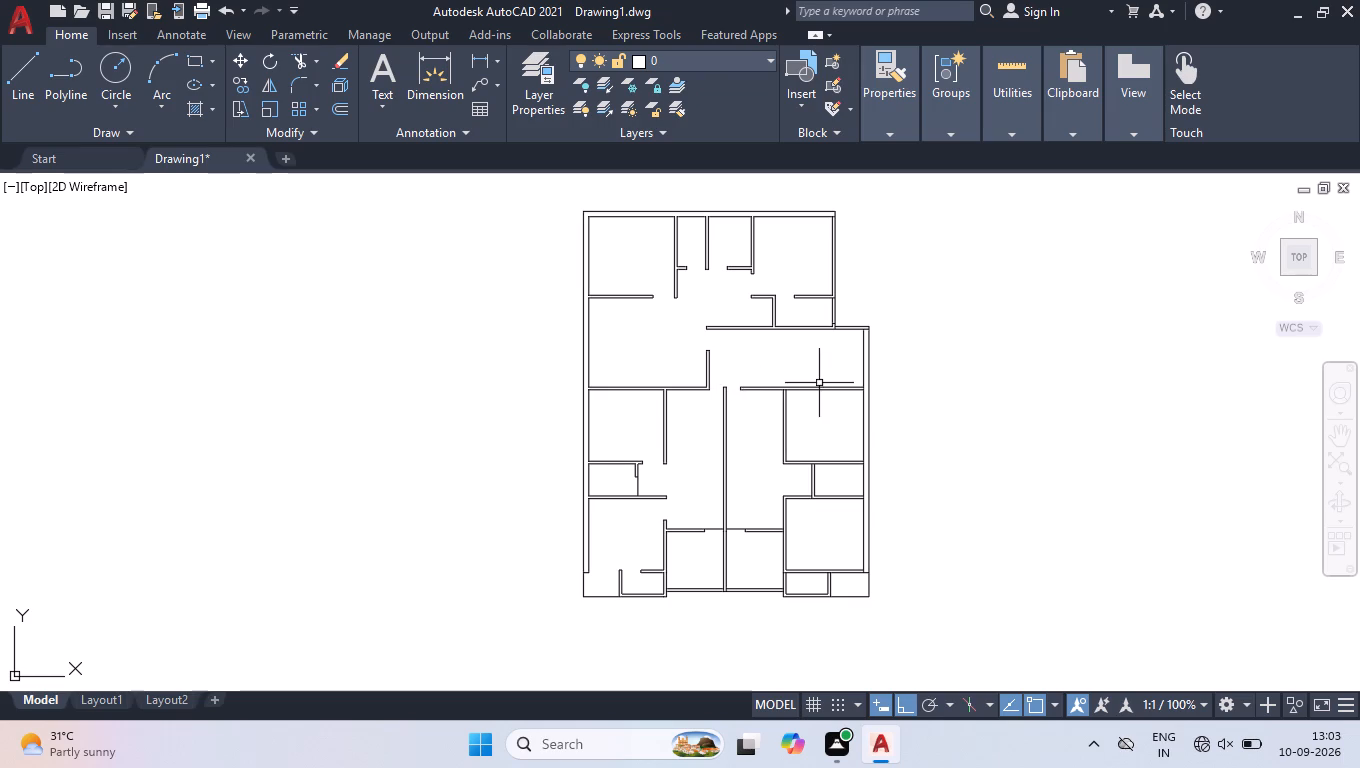
{"action": "left_click", "coordinate": [736, 382]}
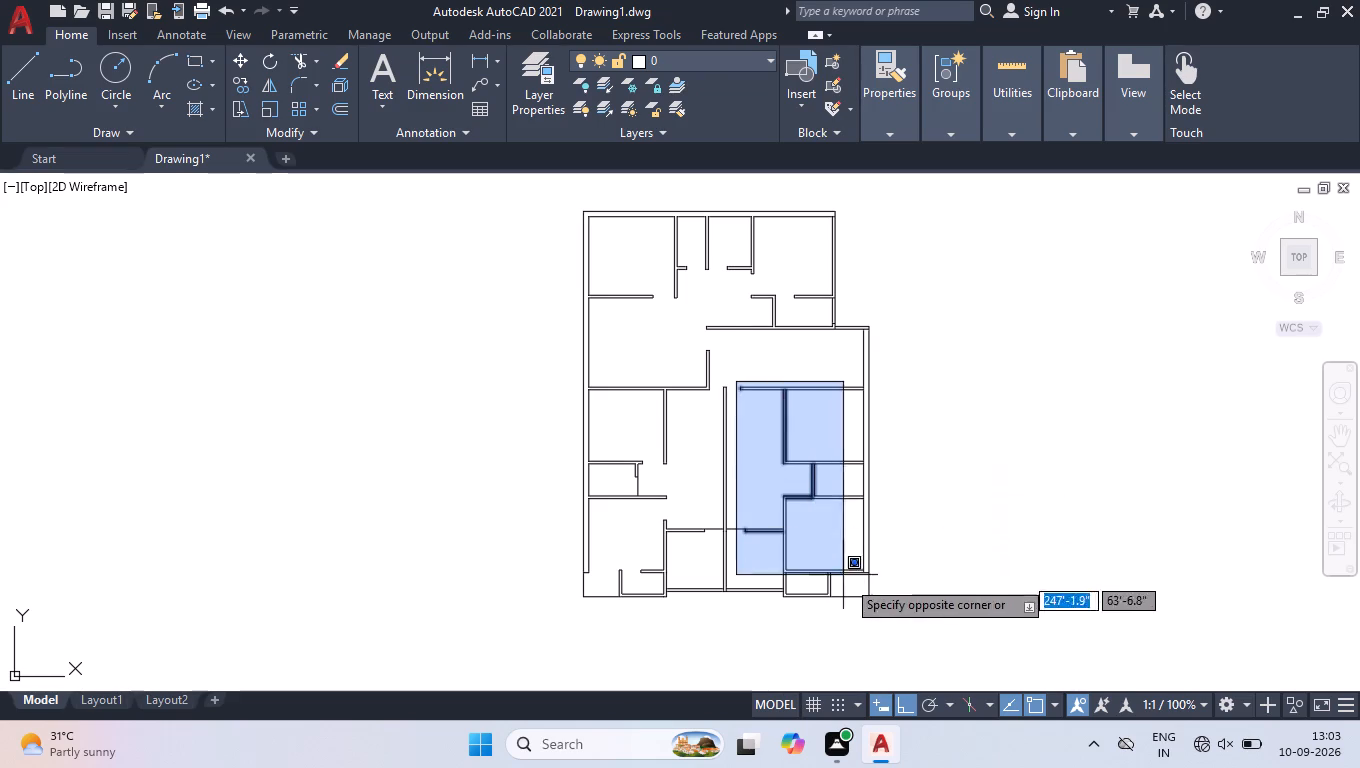
{"action": "left_click", "coordinate": [900, 625]}
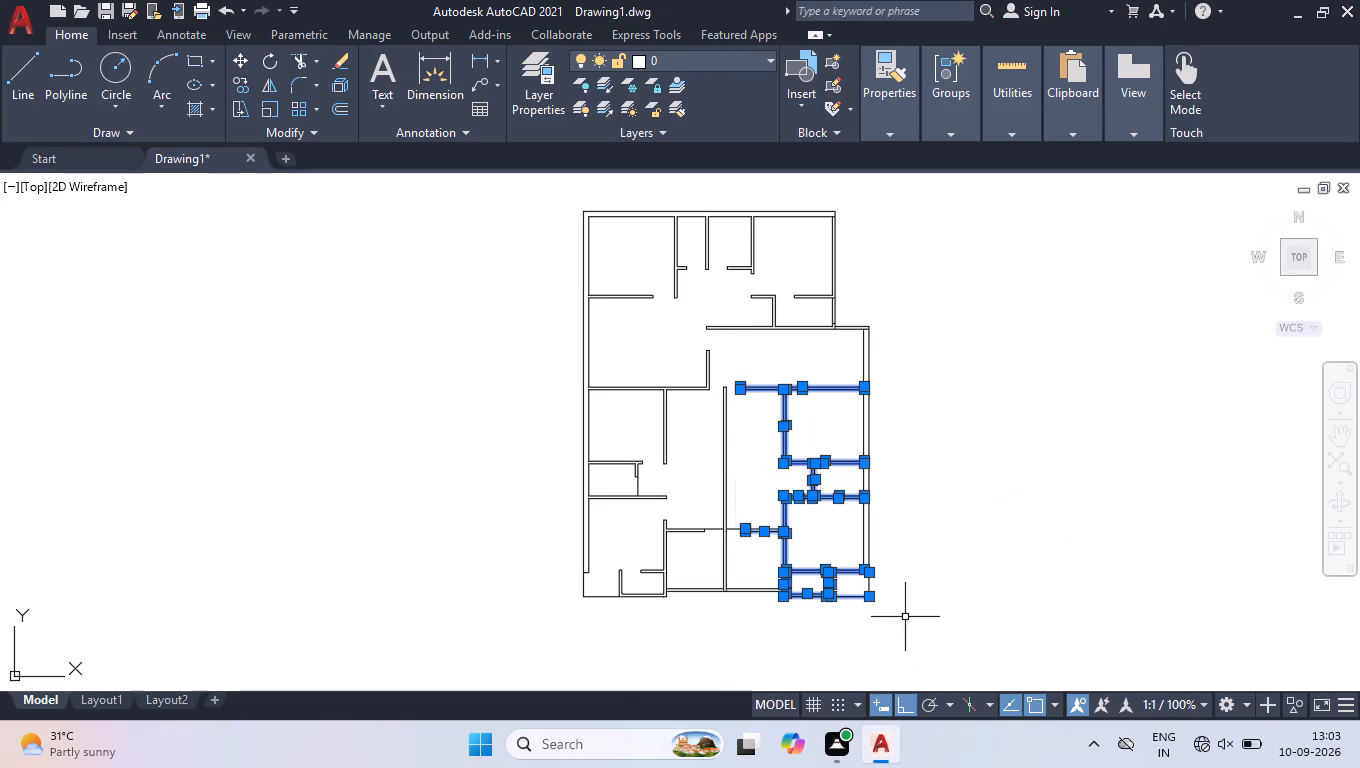
{"action": "key", "text": "Delete"}
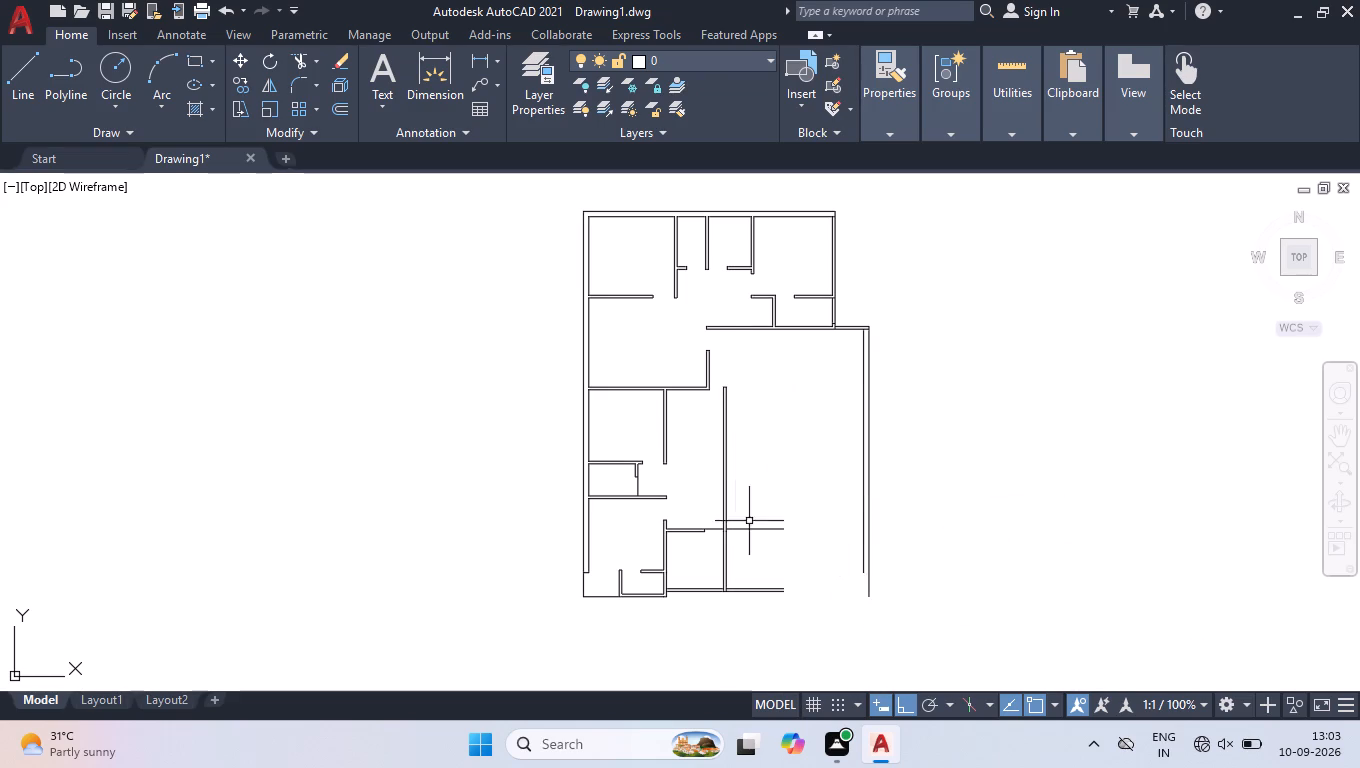
Copy the lower-left rooms' walls, excluding the long outer left wall line, about 43'-7" left into the empty space beside the plan.
{"action": "left_click", "coordinate": [570, 373]}
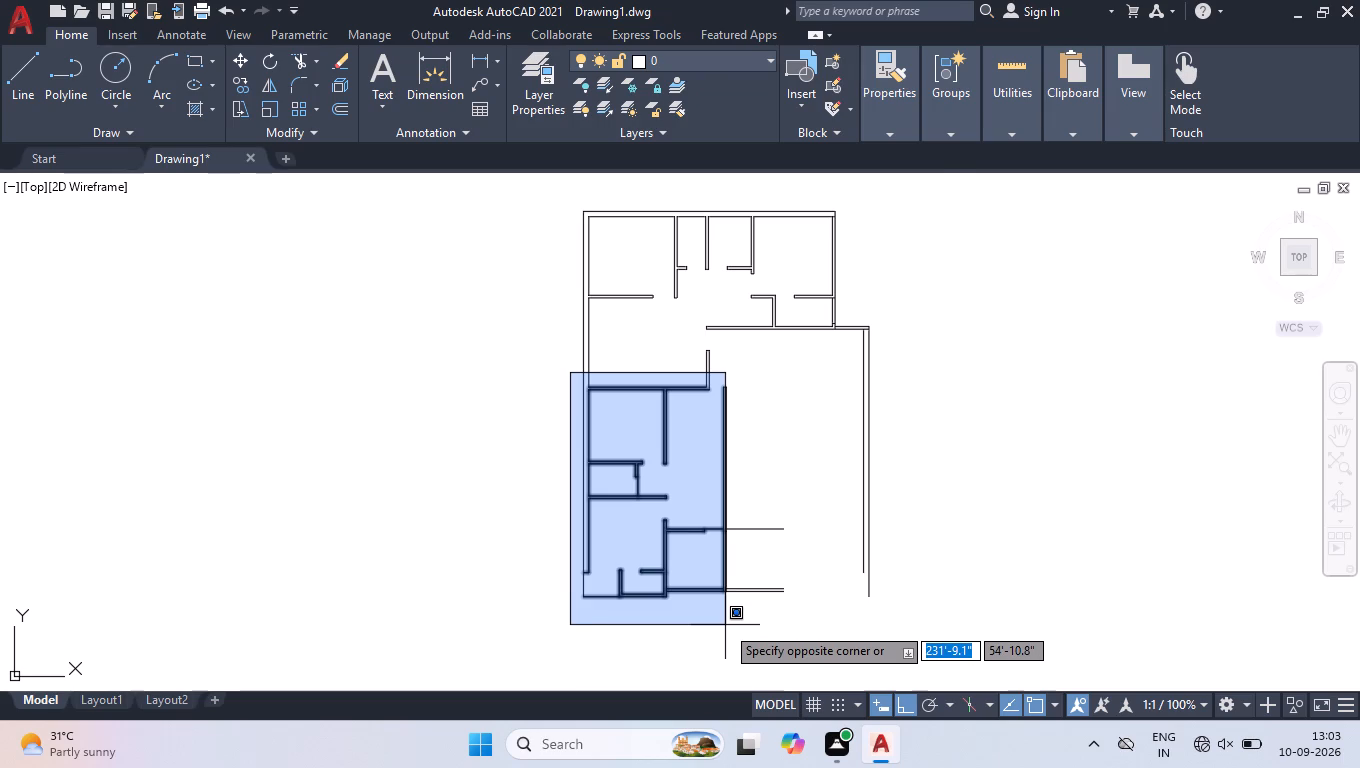
{"action": "scroll", "coordinate": [725, 625], "scroll_direction": "up", "scroll_amount": 2}
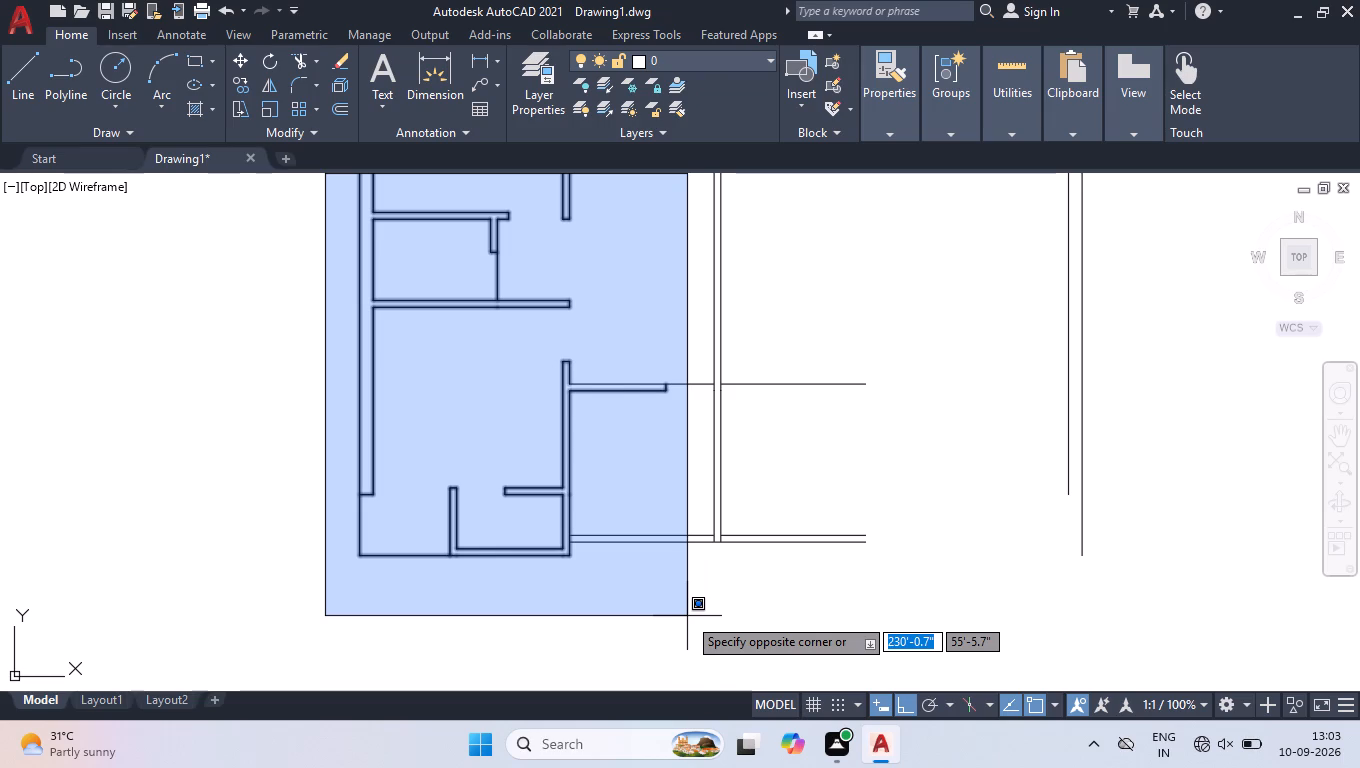
{"action": "left_click", "coordinate": [687, 616]}
{"action": "scroll", "coordinate": [742, 612], "scroll_direction": "down", "scroll_amount": 2}
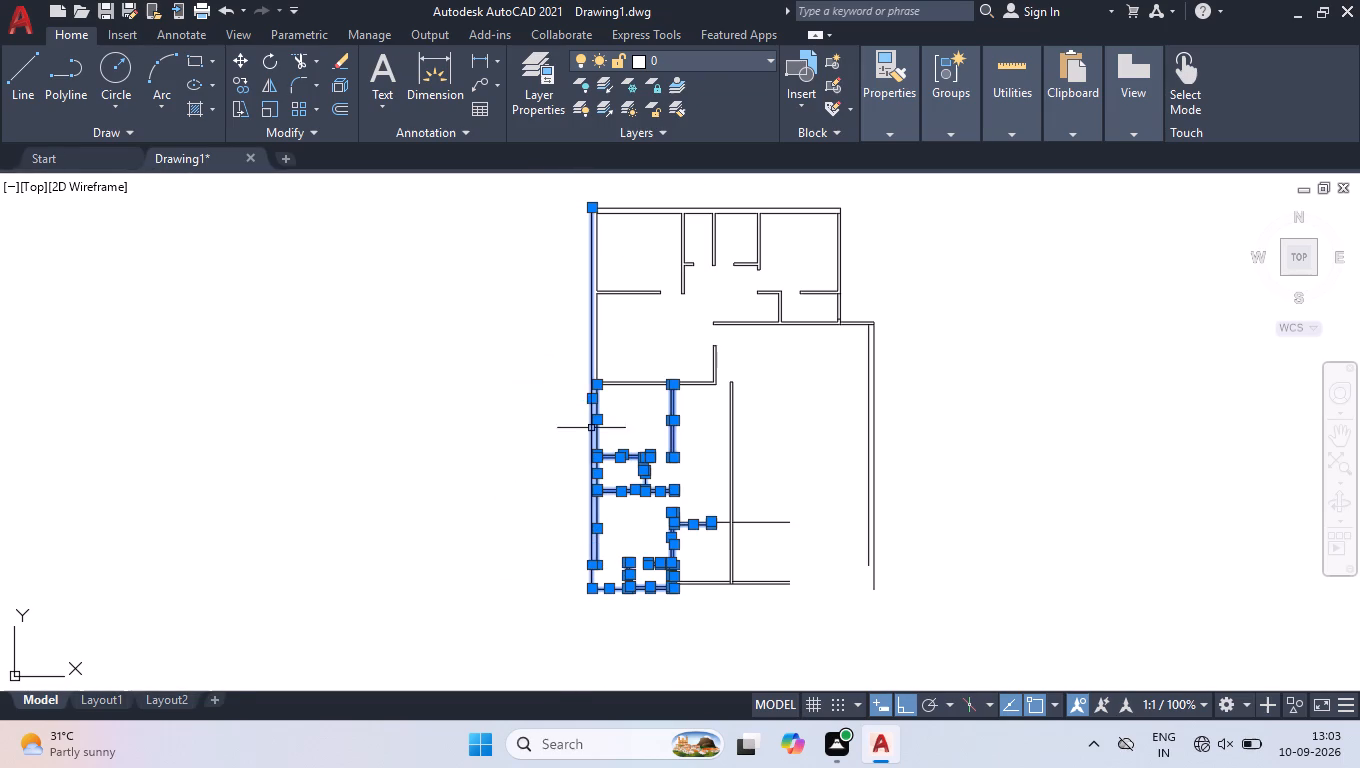
{"action": "left_click", "coordinate": [593, 349], "text": "shift"}
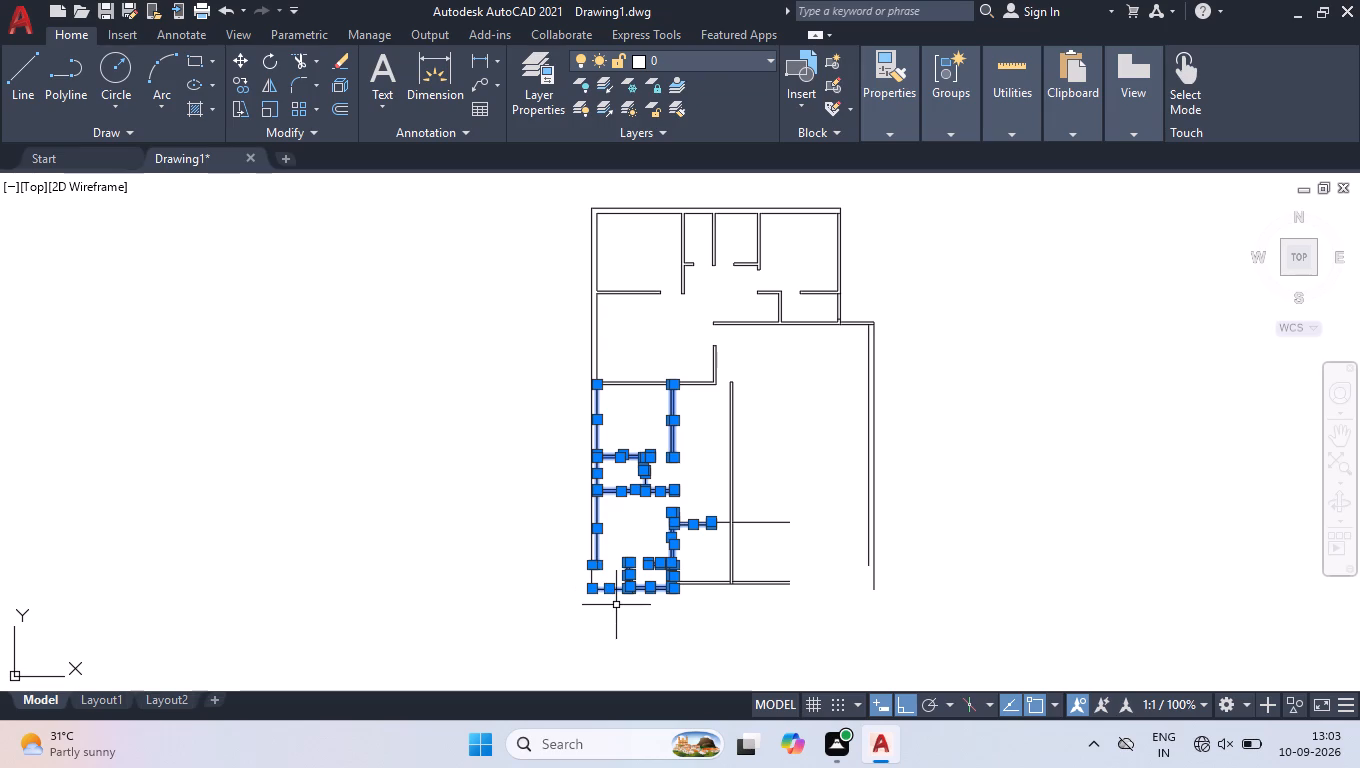
{"action": "type", "text": "cop"}
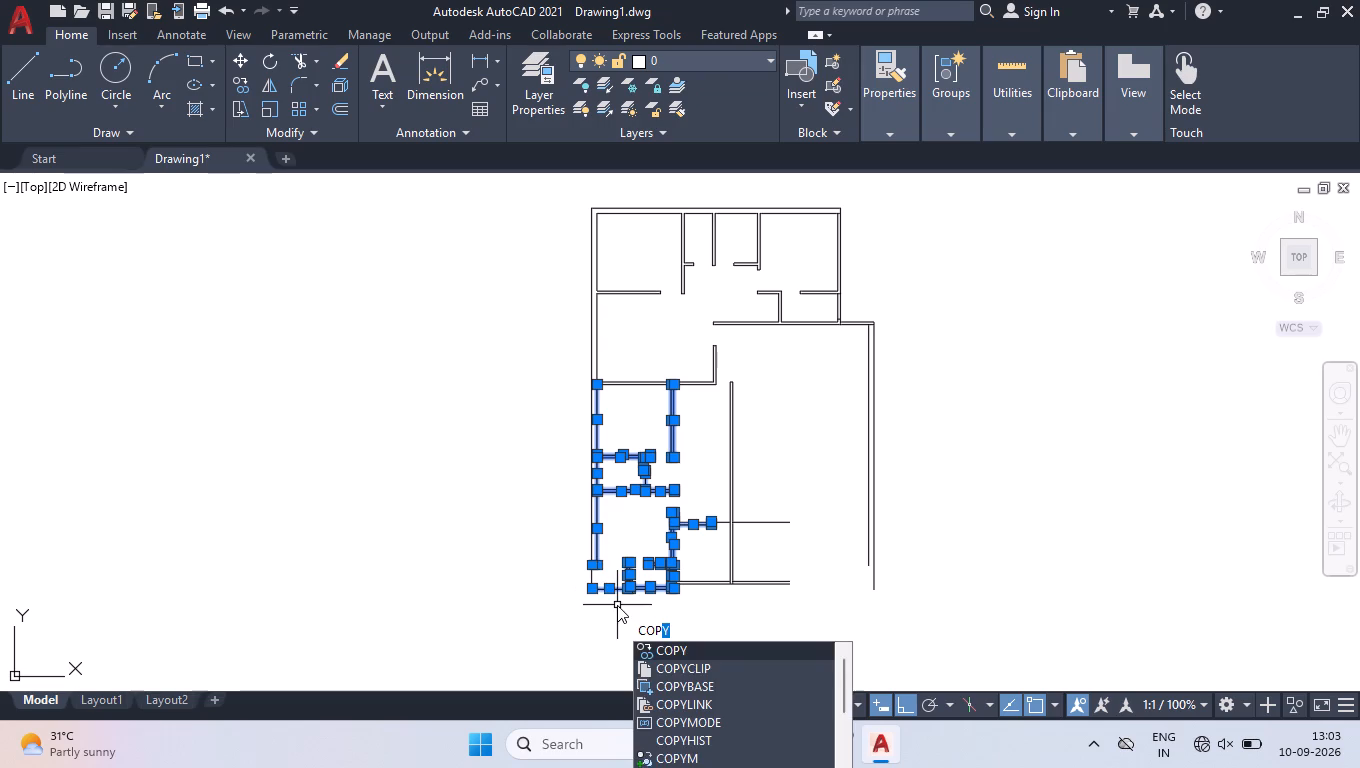
{"action": "key", "text": "space"}
{"action": "left_click", "coordinate": [542, 589]}
{"action": "left_click", "coordinate": [234, 605]}
{"action": "key", "text": "space"}
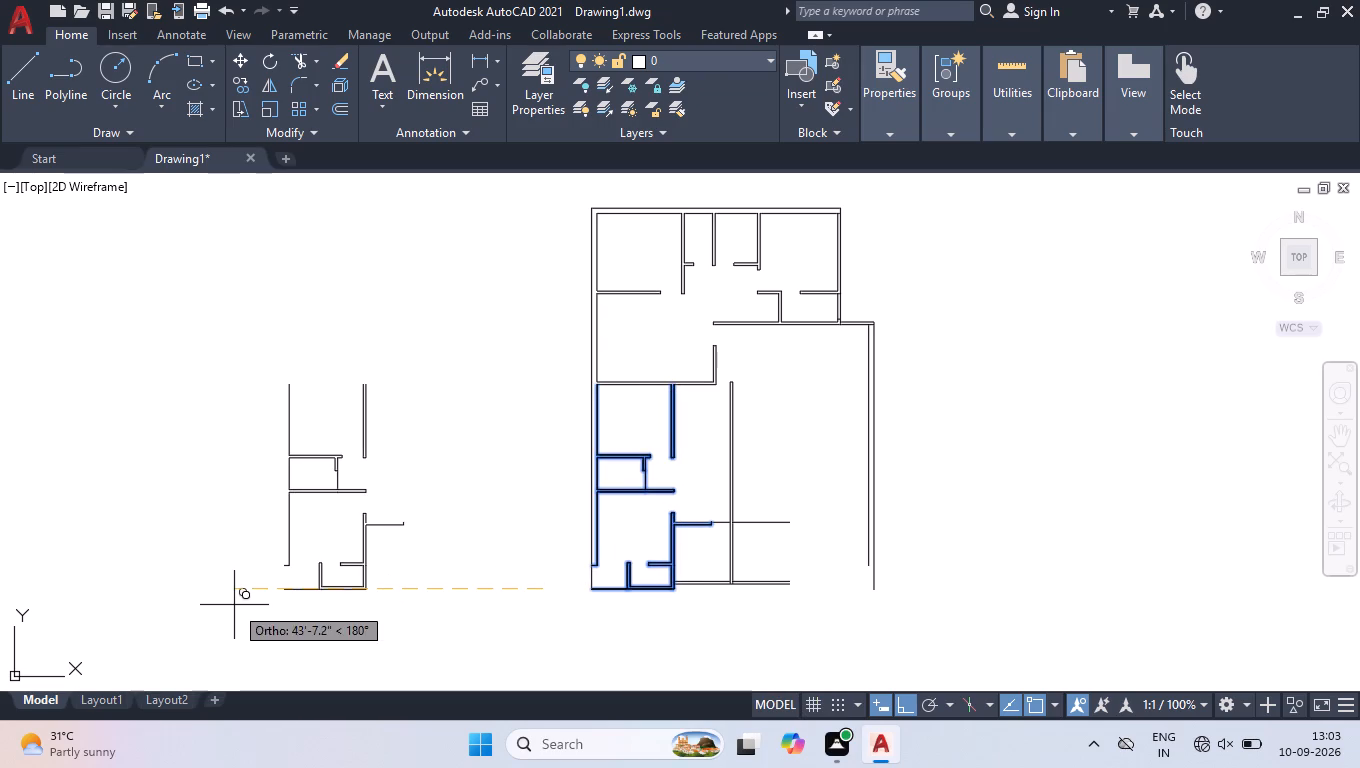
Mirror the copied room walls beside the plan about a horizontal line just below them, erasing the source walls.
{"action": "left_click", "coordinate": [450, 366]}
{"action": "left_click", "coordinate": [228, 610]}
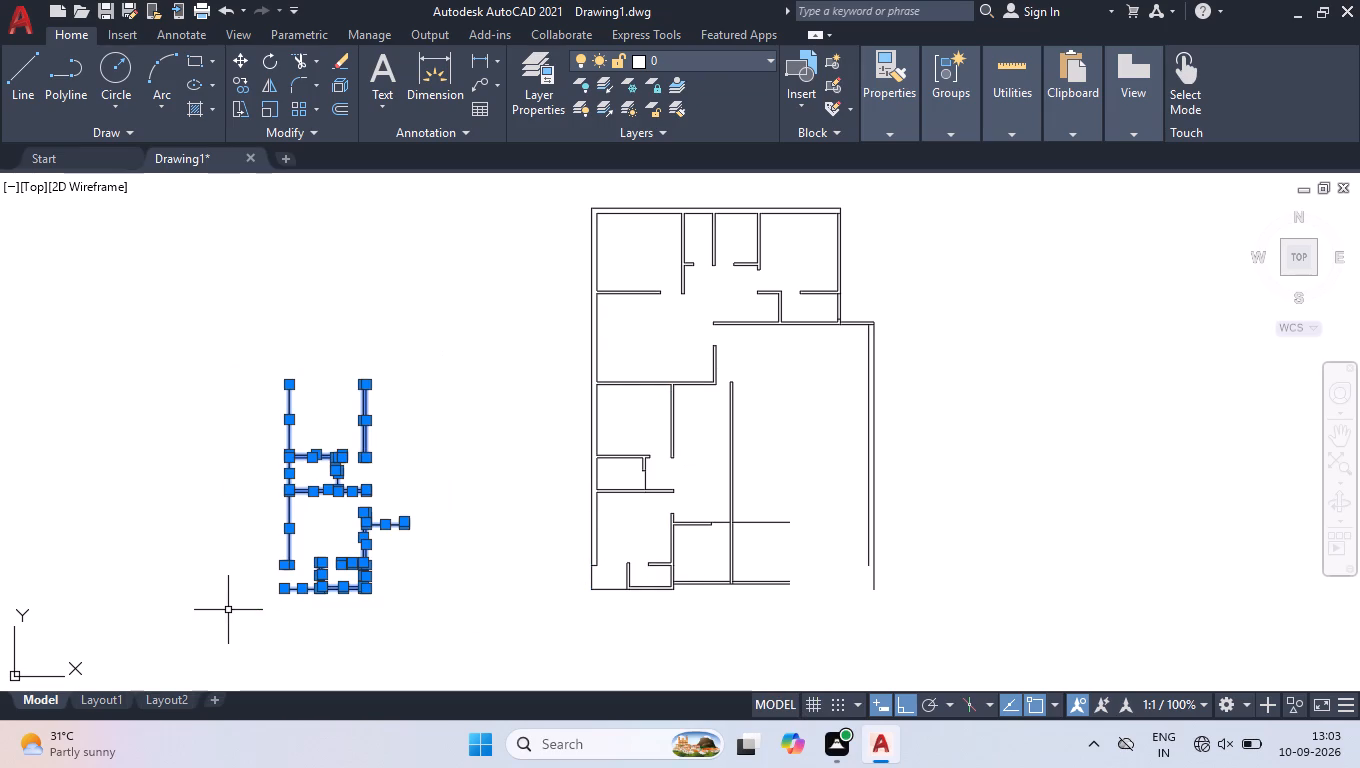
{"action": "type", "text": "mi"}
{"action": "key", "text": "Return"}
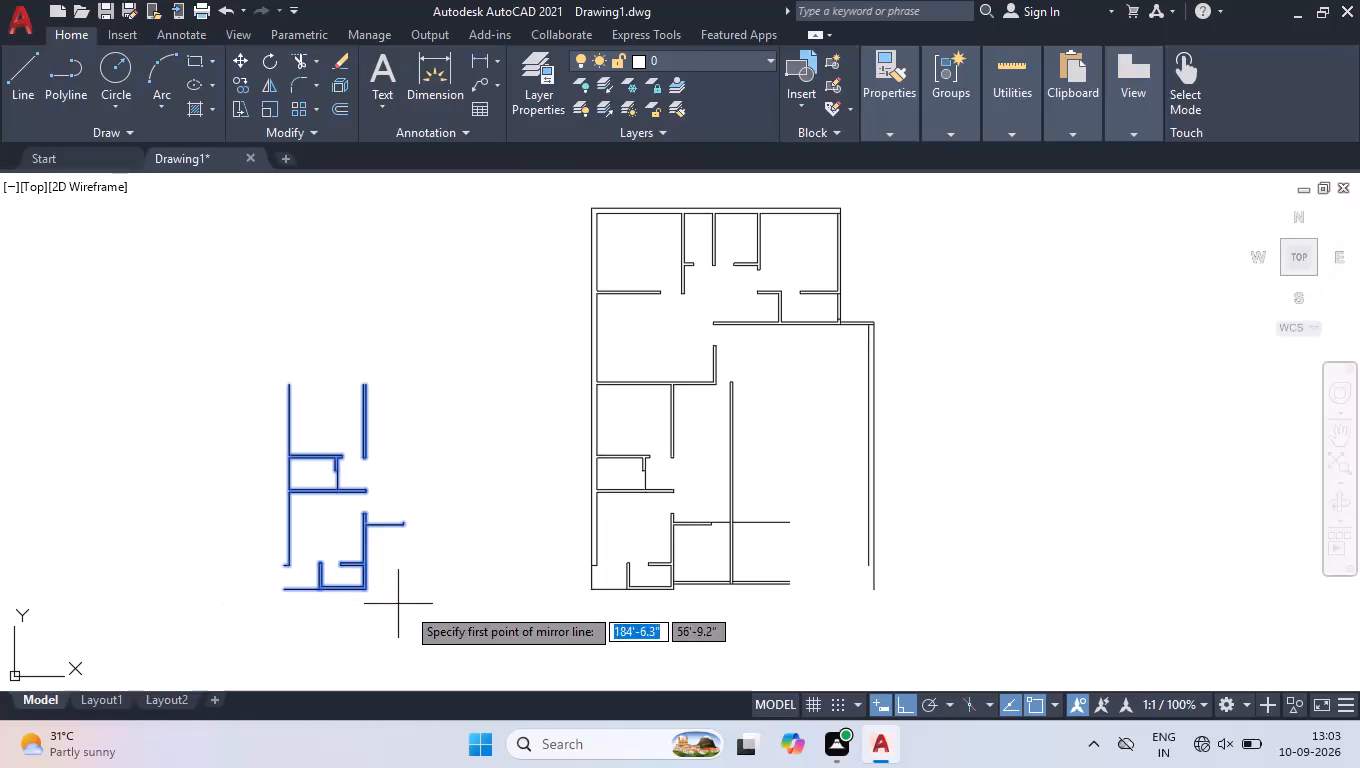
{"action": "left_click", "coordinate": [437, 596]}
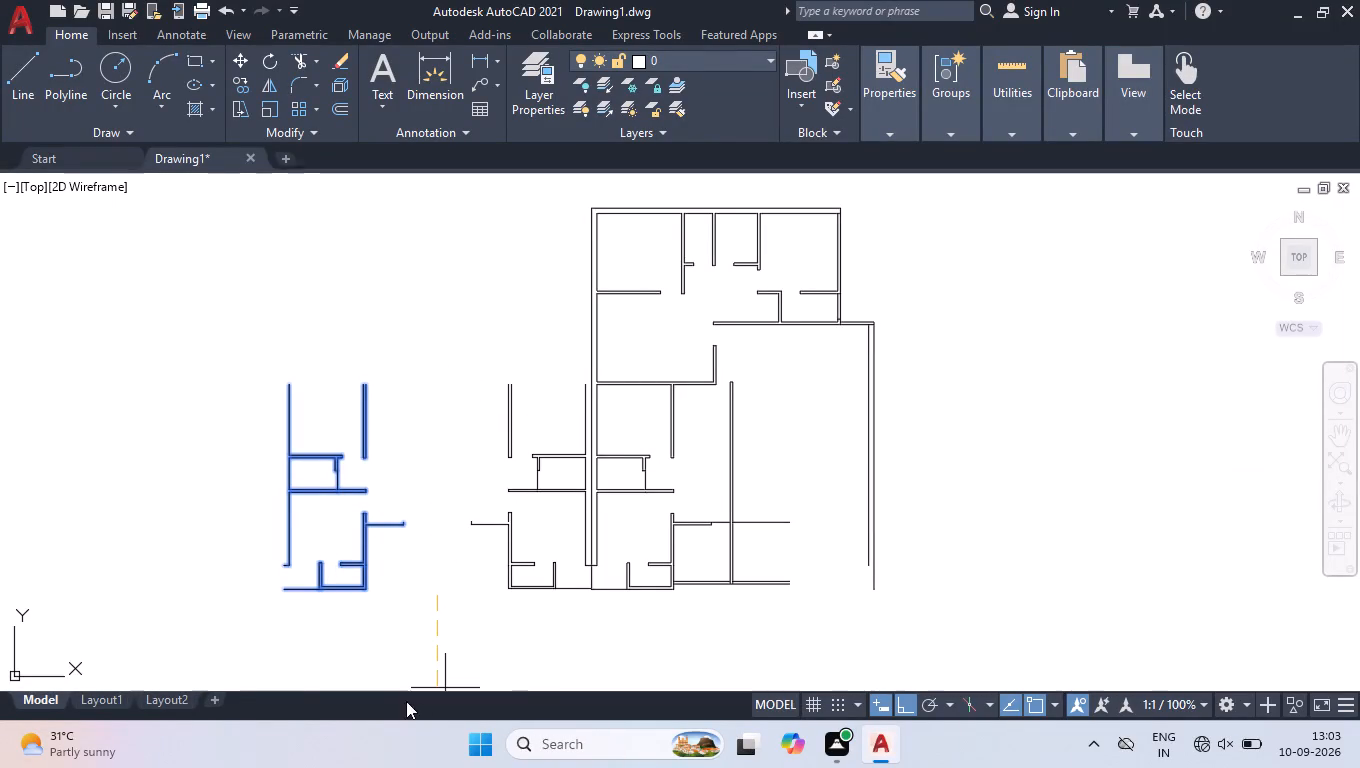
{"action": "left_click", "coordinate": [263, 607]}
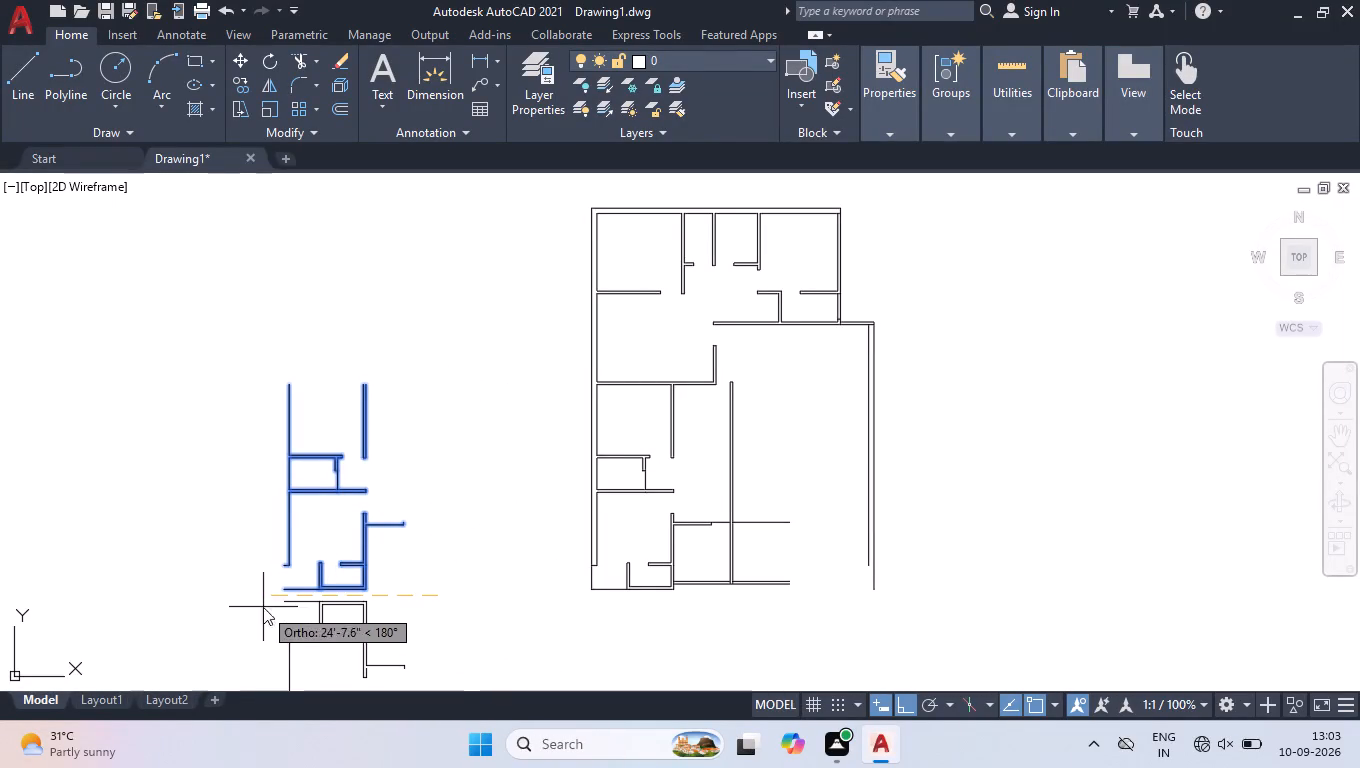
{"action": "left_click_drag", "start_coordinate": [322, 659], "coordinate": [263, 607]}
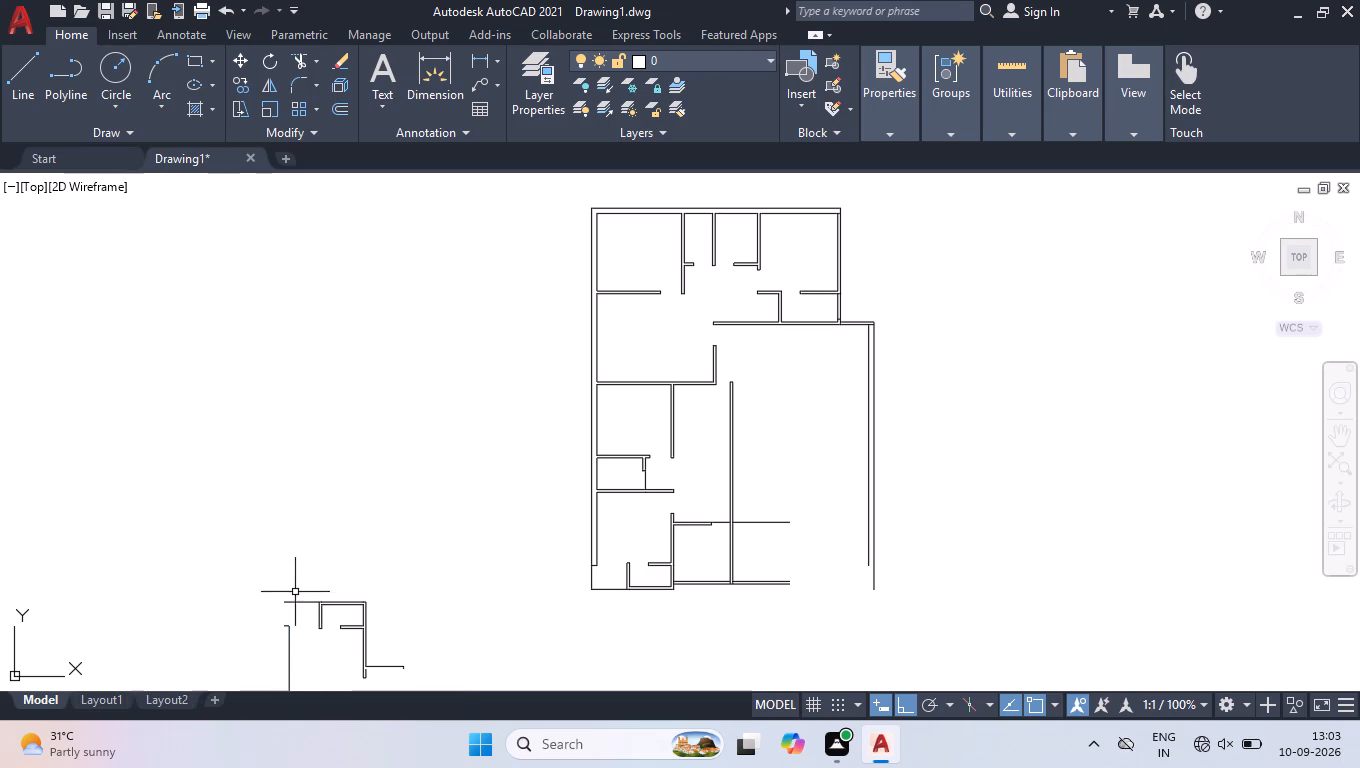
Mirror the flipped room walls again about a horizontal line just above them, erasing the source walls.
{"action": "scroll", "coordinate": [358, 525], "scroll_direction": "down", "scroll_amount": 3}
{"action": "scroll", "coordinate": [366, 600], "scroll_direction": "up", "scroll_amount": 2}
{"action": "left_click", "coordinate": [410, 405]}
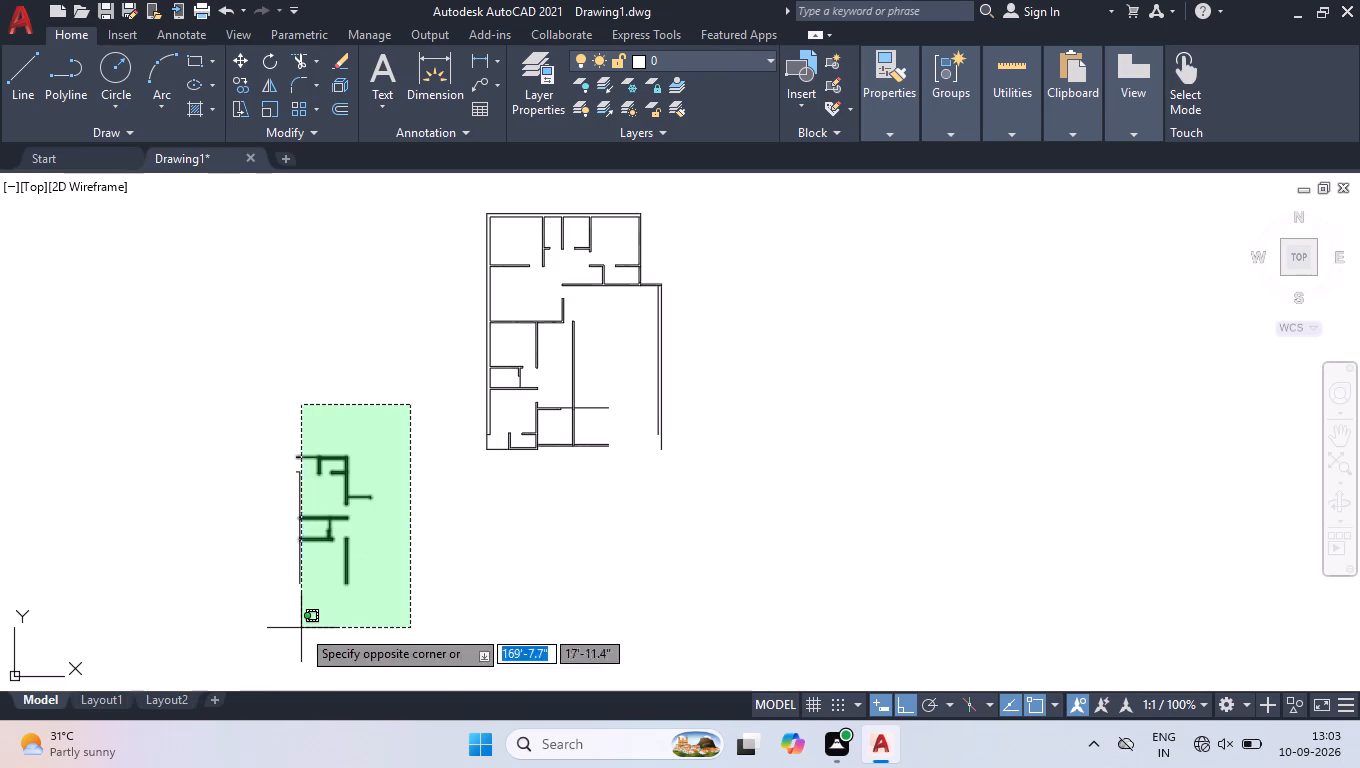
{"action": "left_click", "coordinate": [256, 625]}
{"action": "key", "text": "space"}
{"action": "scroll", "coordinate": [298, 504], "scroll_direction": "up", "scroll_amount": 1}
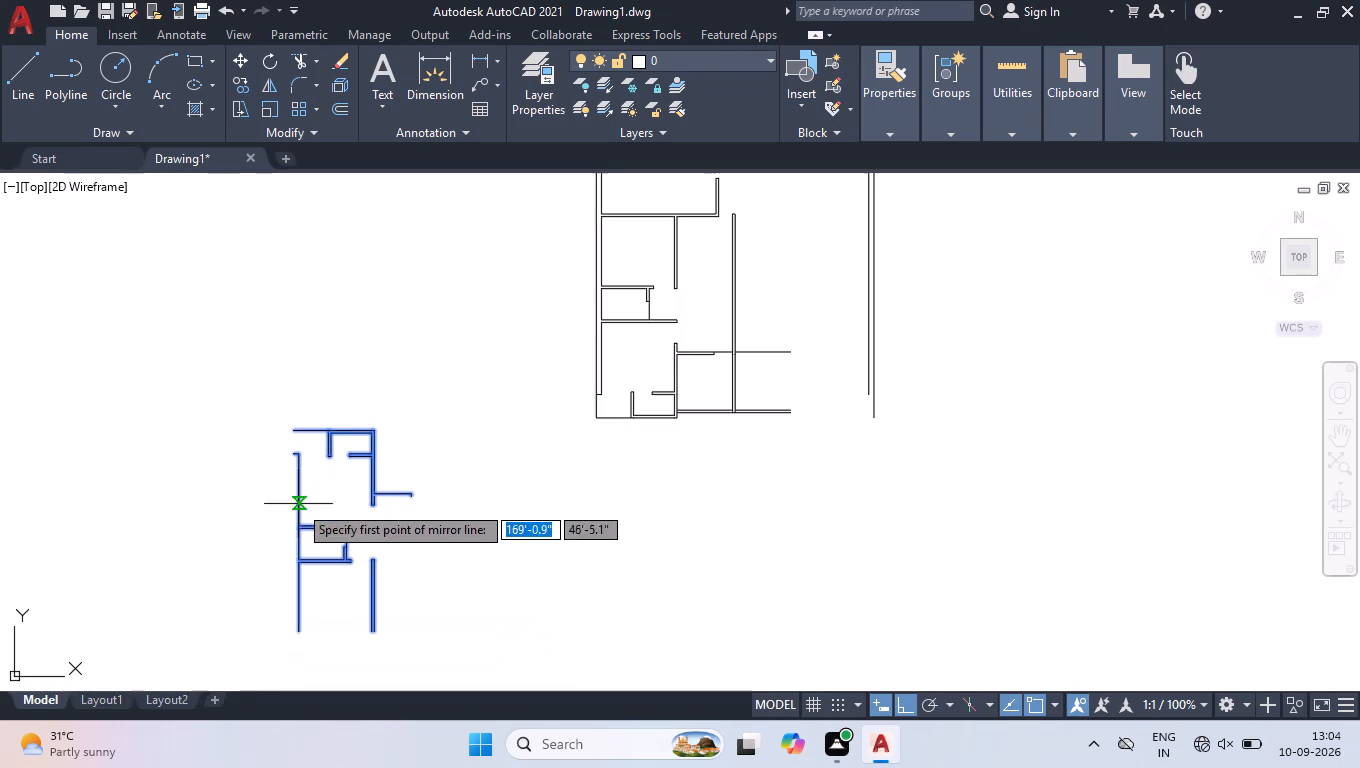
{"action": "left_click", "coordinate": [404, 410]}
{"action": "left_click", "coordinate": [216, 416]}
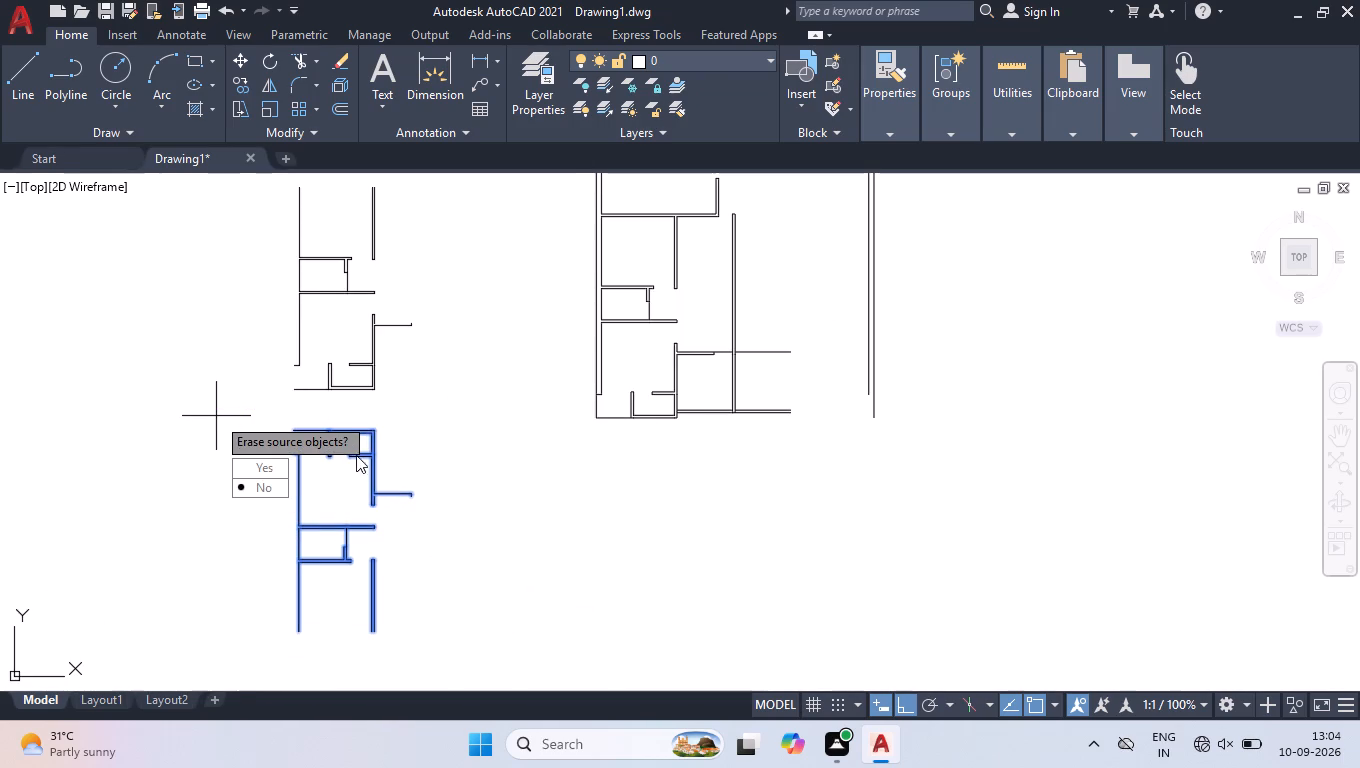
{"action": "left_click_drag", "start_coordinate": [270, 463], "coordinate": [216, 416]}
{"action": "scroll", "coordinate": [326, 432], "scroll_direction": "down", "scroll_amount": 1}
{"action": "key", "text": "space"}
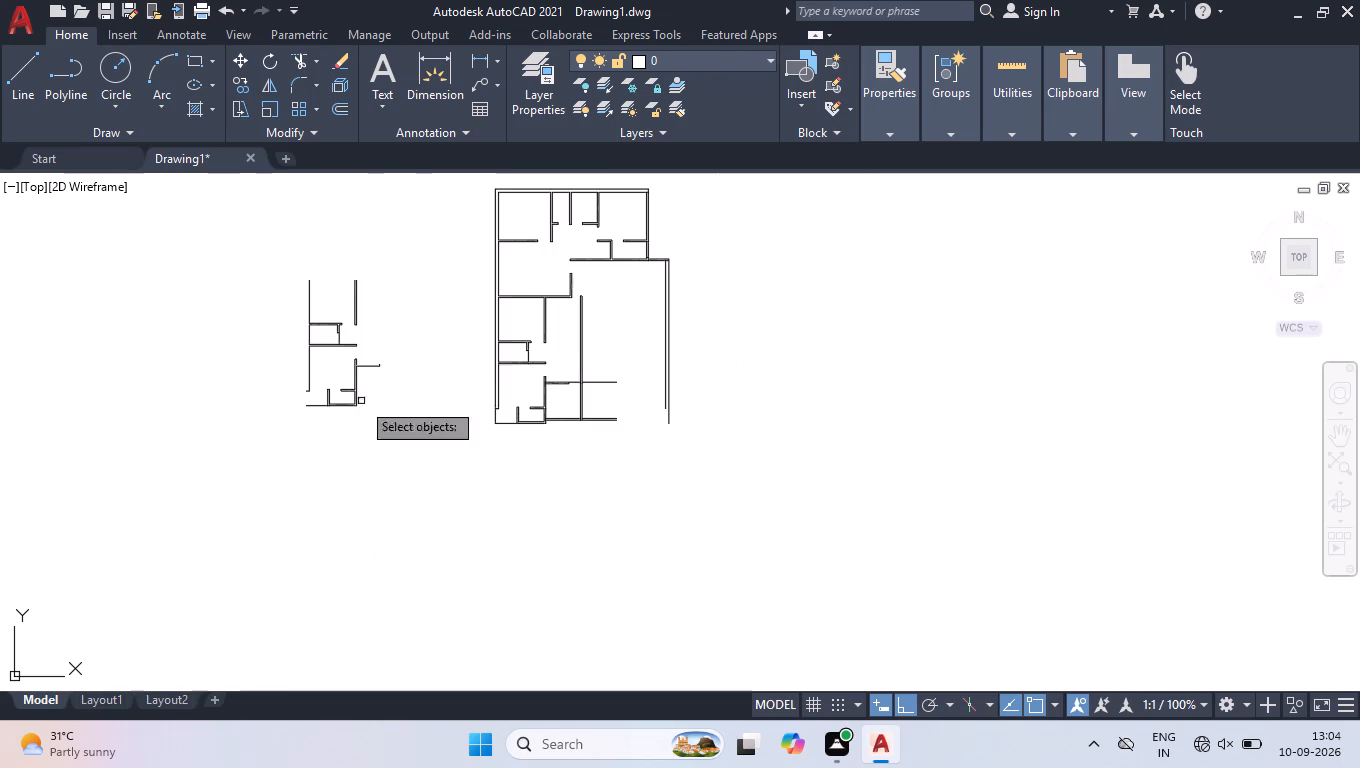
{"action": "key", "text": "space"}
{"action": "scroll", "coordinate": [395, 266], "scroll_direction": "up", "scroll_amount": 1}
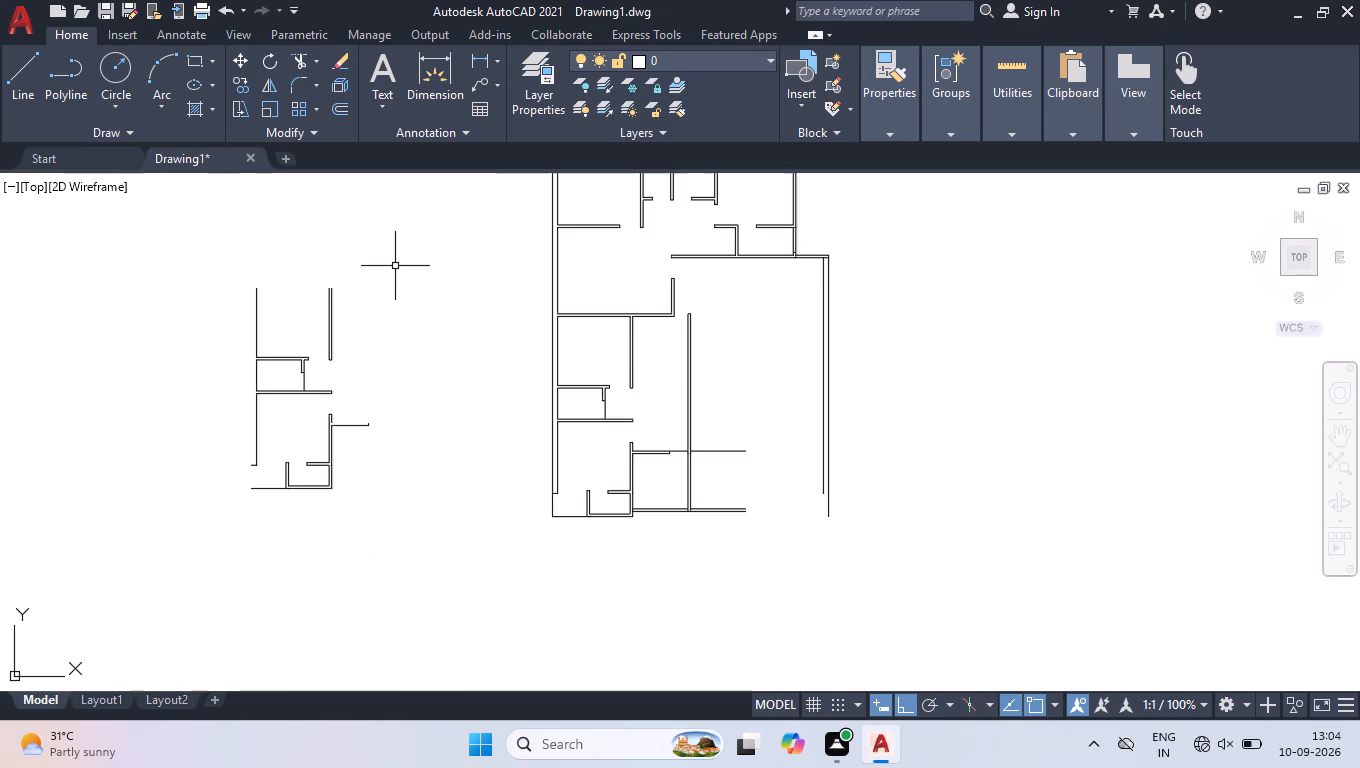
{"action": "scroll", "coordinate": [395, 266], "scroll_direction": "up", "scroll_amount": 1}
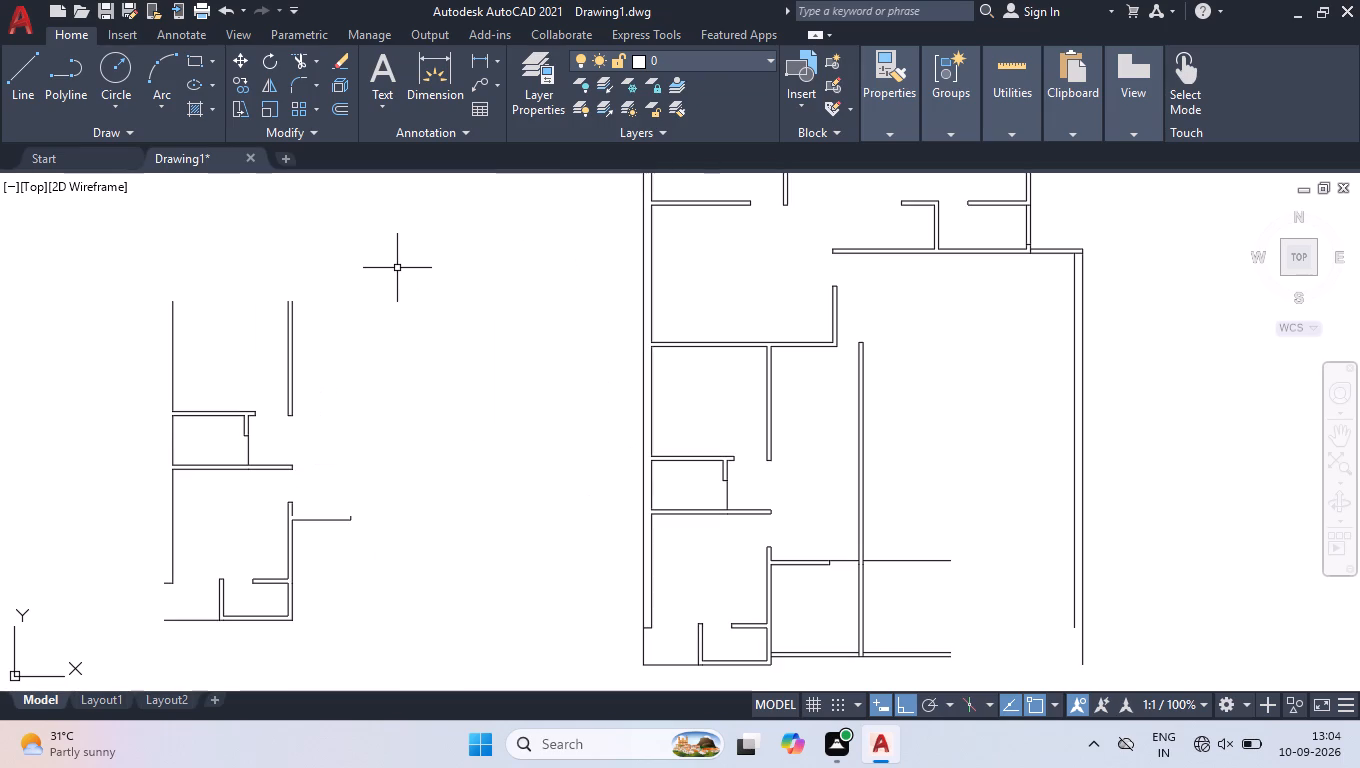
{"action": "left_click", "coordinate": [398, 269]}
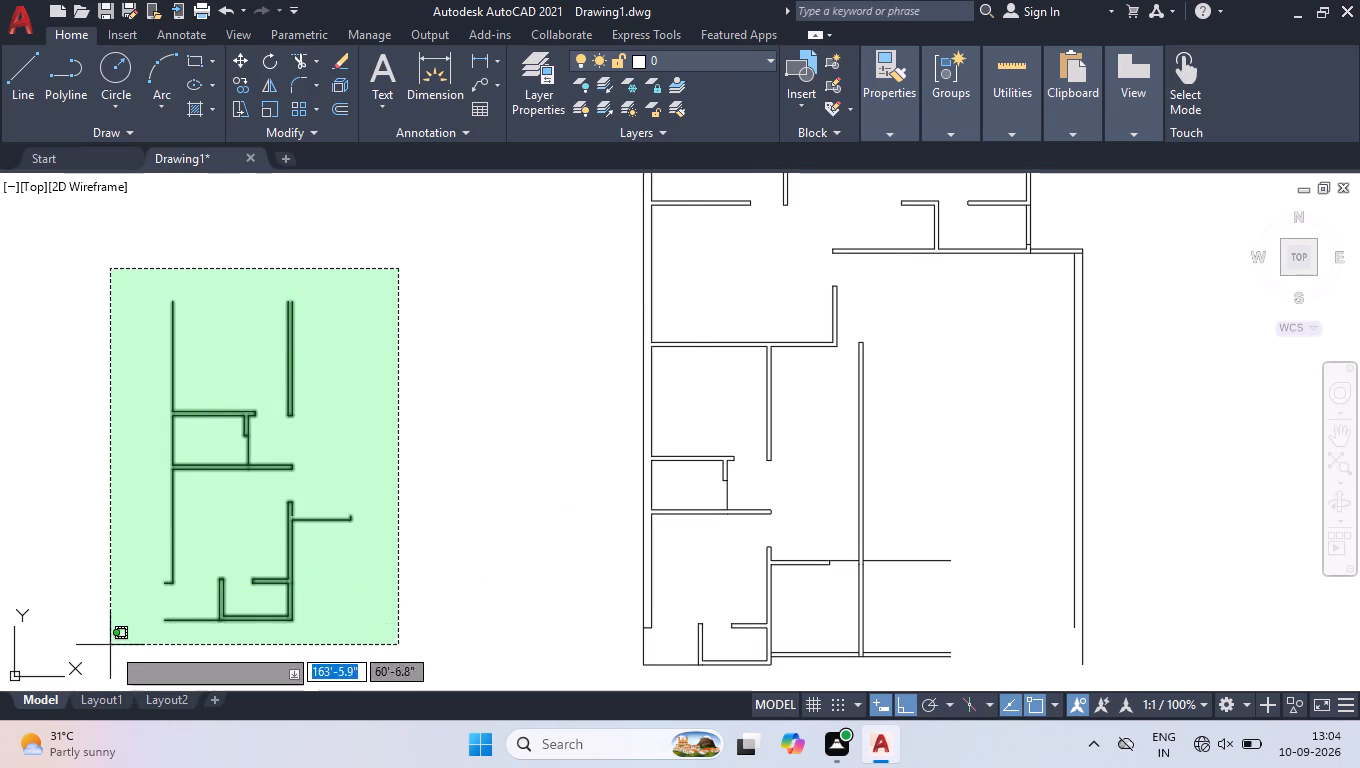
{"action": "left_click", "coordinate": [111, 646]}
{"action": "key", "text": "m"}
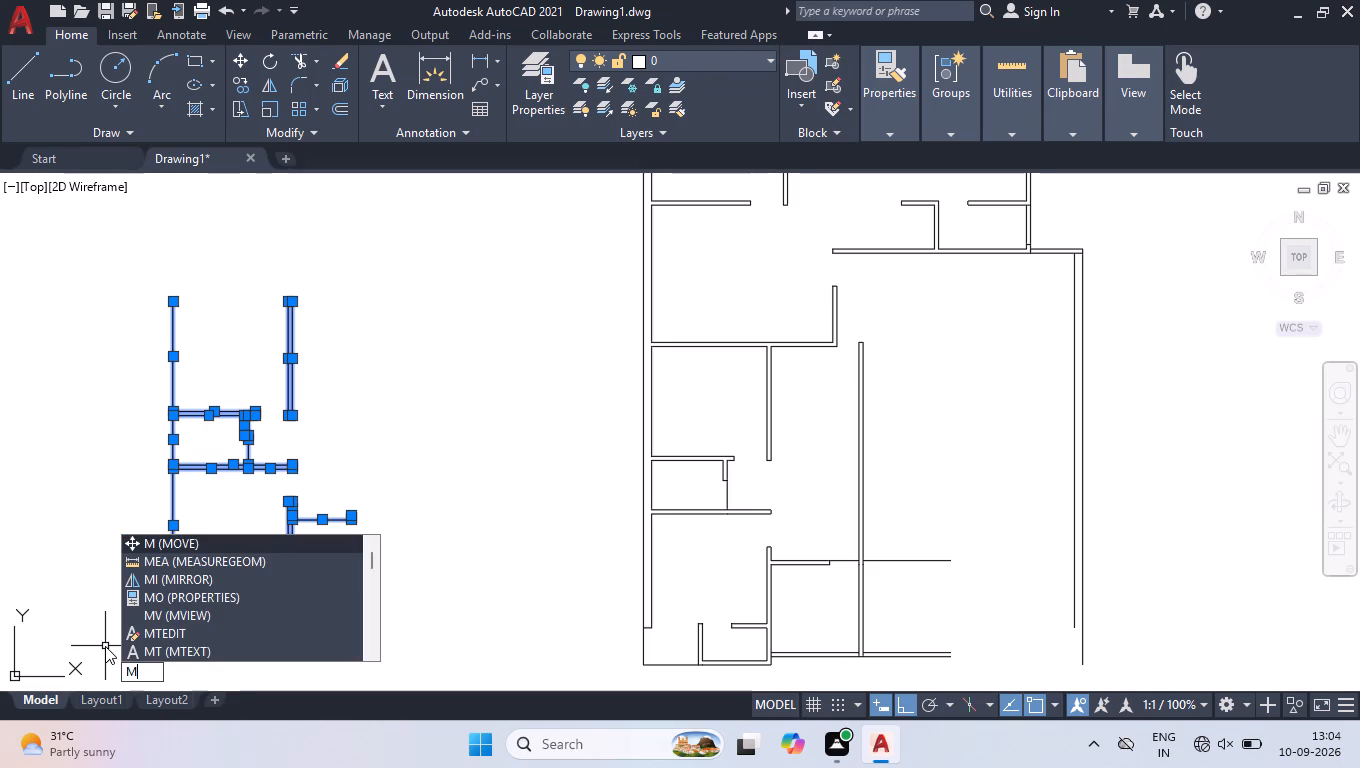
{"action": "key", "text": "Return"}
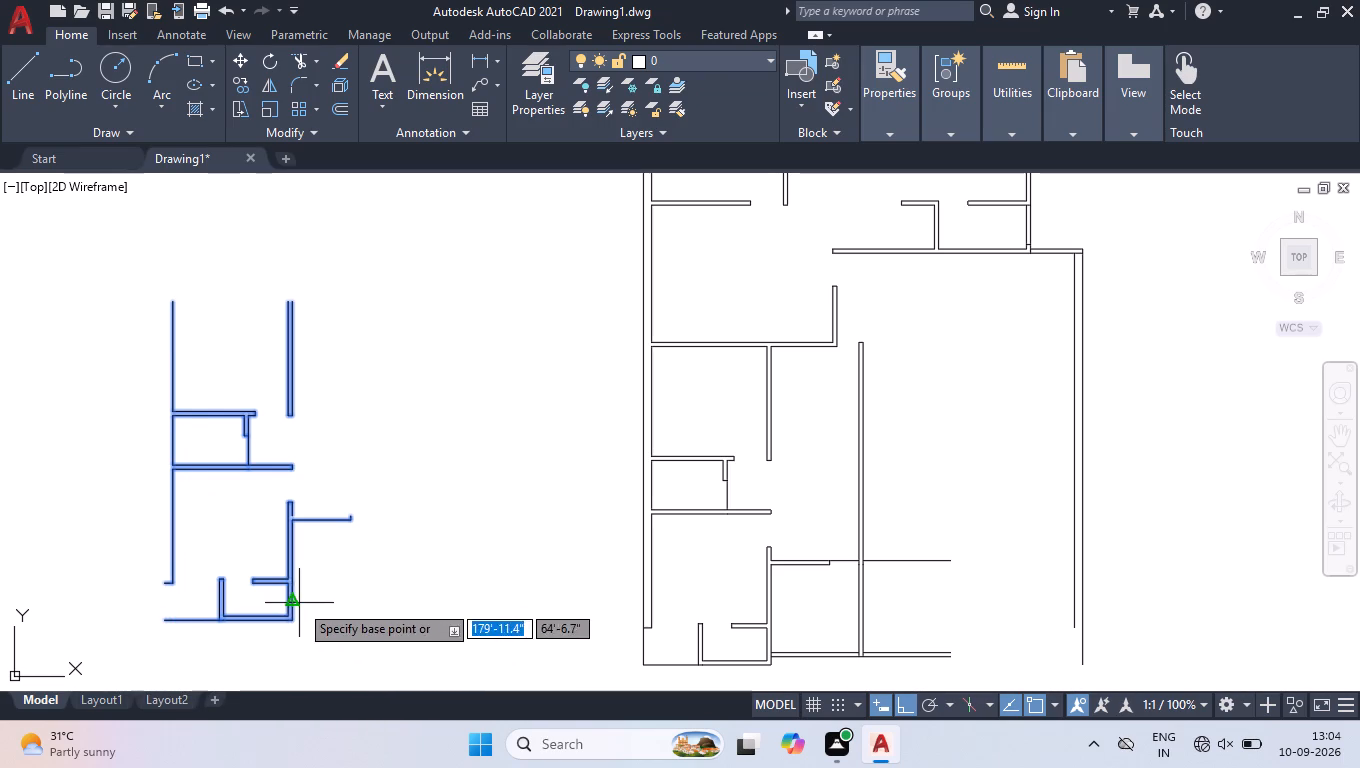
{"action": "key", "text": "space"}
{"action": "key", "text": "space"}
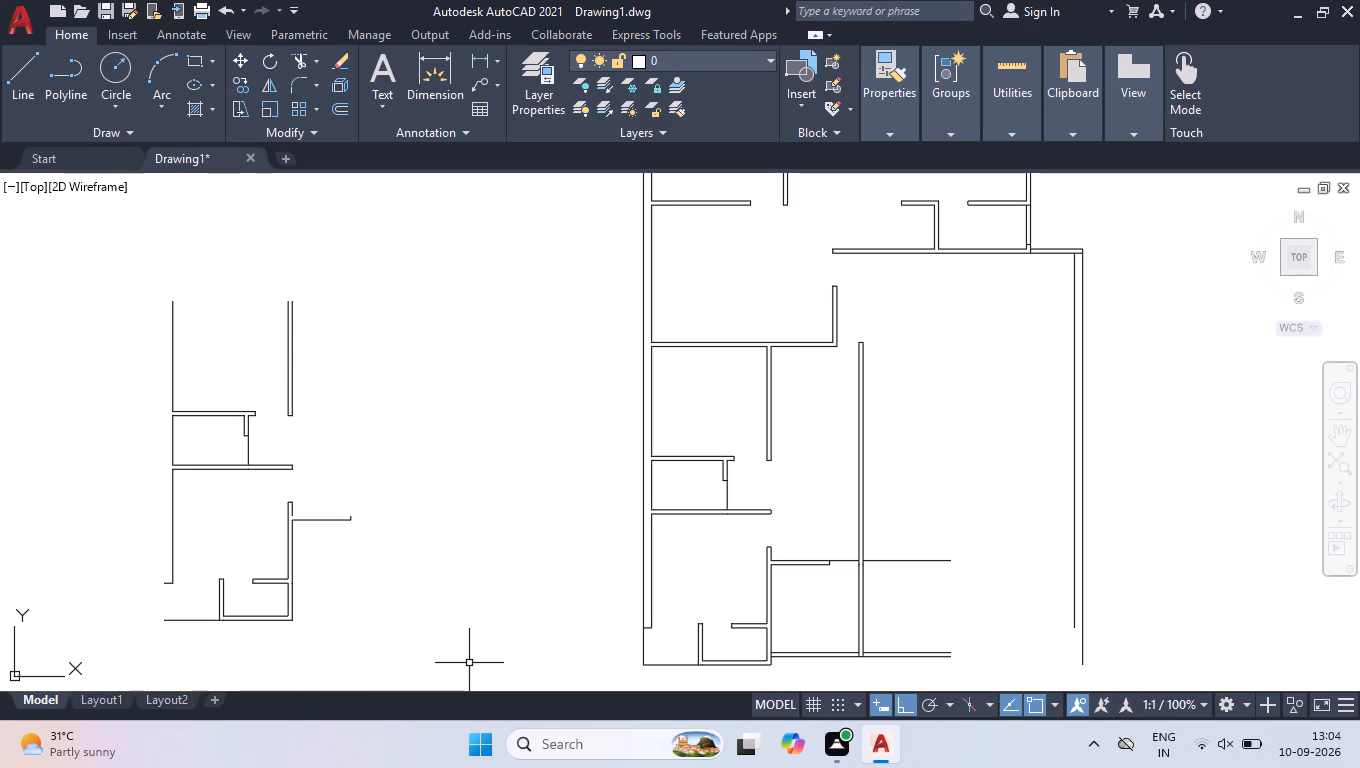
Undo the mirrorings, the copy beside the plan and the deletion of the lower-right rooms' interior walls.
{"action": "key", "text": "u"}
{"action": "key", "text": "Return"}
{"action": "key", "text": "u"}
{"action": "key", "text": "Return"}
{"action": "key", "text": "u"}
{"action": "key", "text": "Return"}
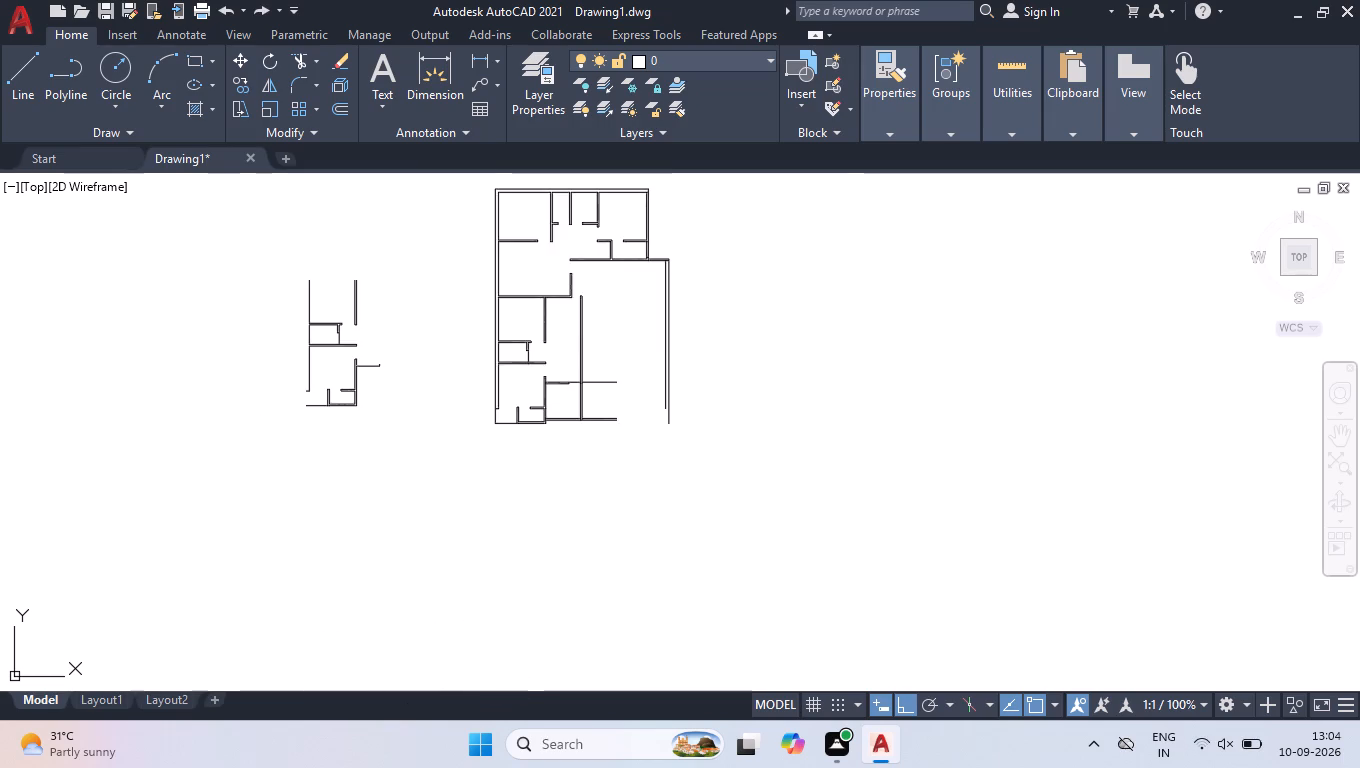
{"action": "key", "text": "u"}
{"action": "key", "text": "Return"}
{"action": "key", "text": "u"}
{"action": "key", "text": "Return"}
{"action": "key", "text": "u"}
{"action": "key", "text": "Return"}
{"action": "key", "text": "u"}
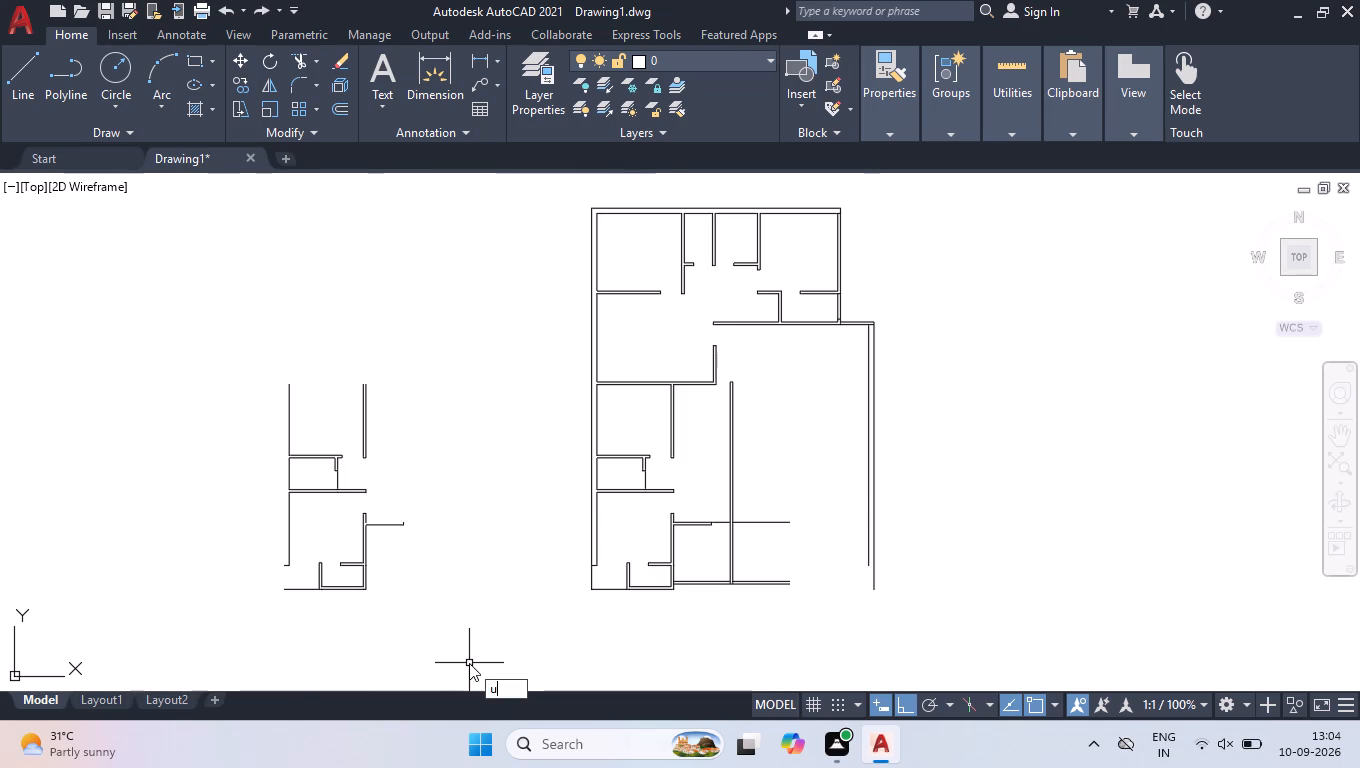
{"action": "key", "text": "Return"}
{"action": "key", "text": "u"}
{"action": "key", "text": "Return"}
{"action": "key", "text": "u"}
{"action": "key", "text": "Return"}
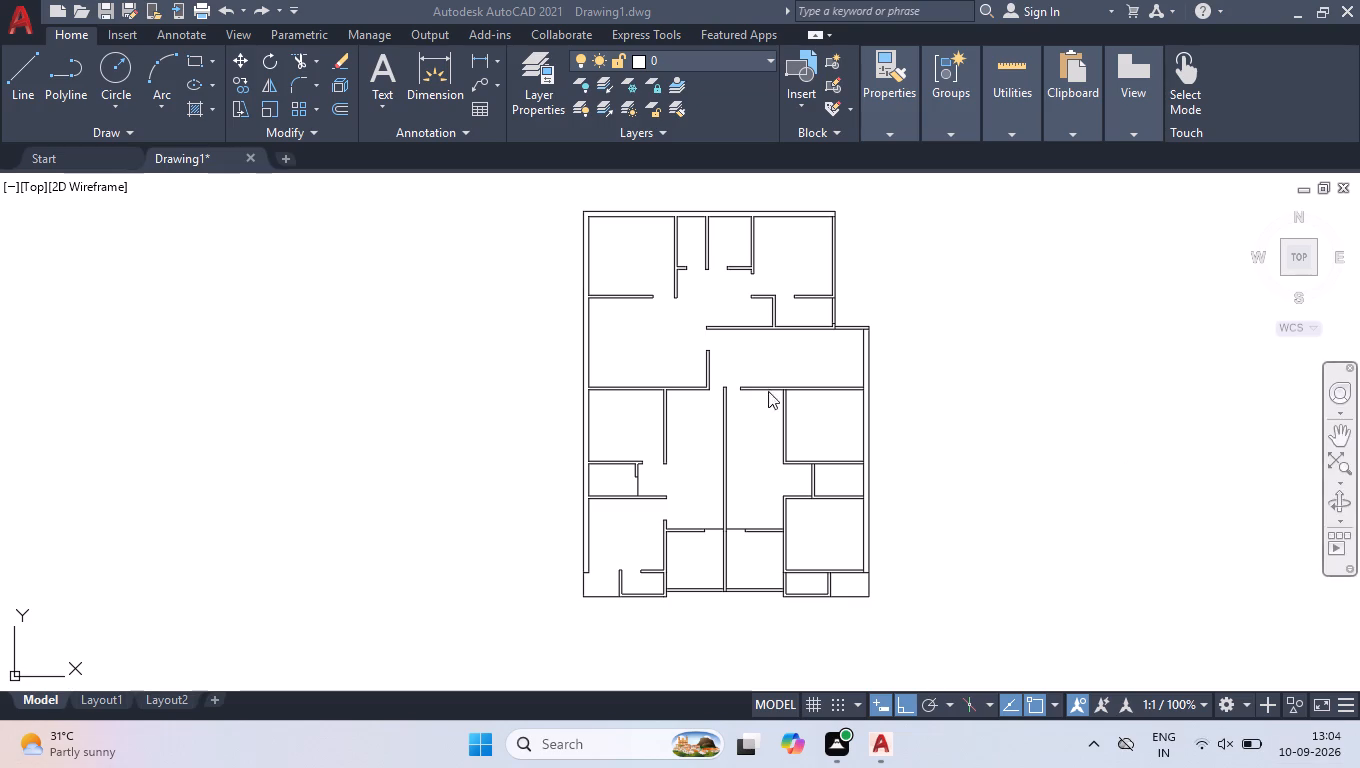
Extend the inner face of the left wall of the room below the right mid-plan wall to the bottom wall's lower face.
{"action": "scroll", "coordinate": [791, 469], "scroll_direction": "up", "scroll_amount": 2}
{"action": "left_click", "coordinate": [1026, 413]}
{"action": "left_click", "coordinate": [1026, 474]}
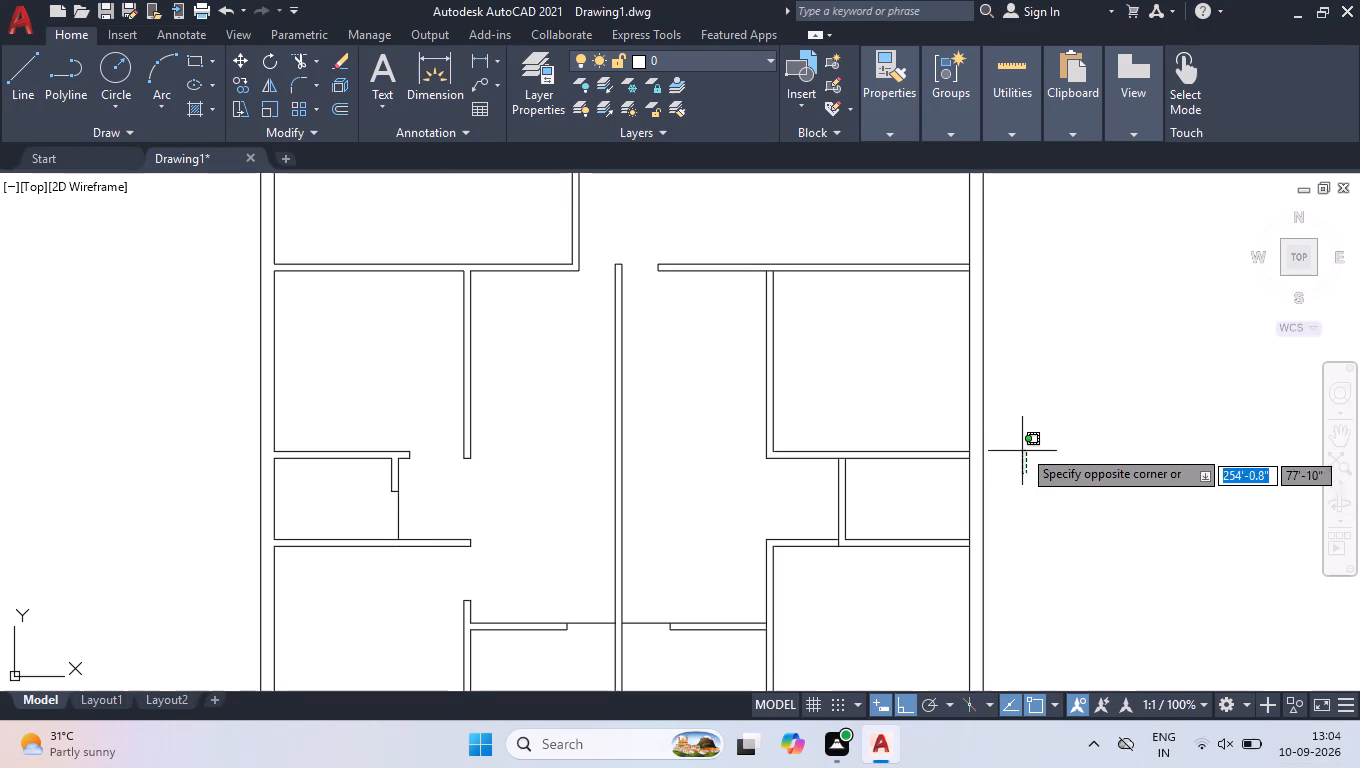
{"action": "left_click", "coordinate": [1022, 421]}
{"action": "scroll", "coordinate": [1003, 395], "scroll_direction": "down", "scroll_amount": 1}
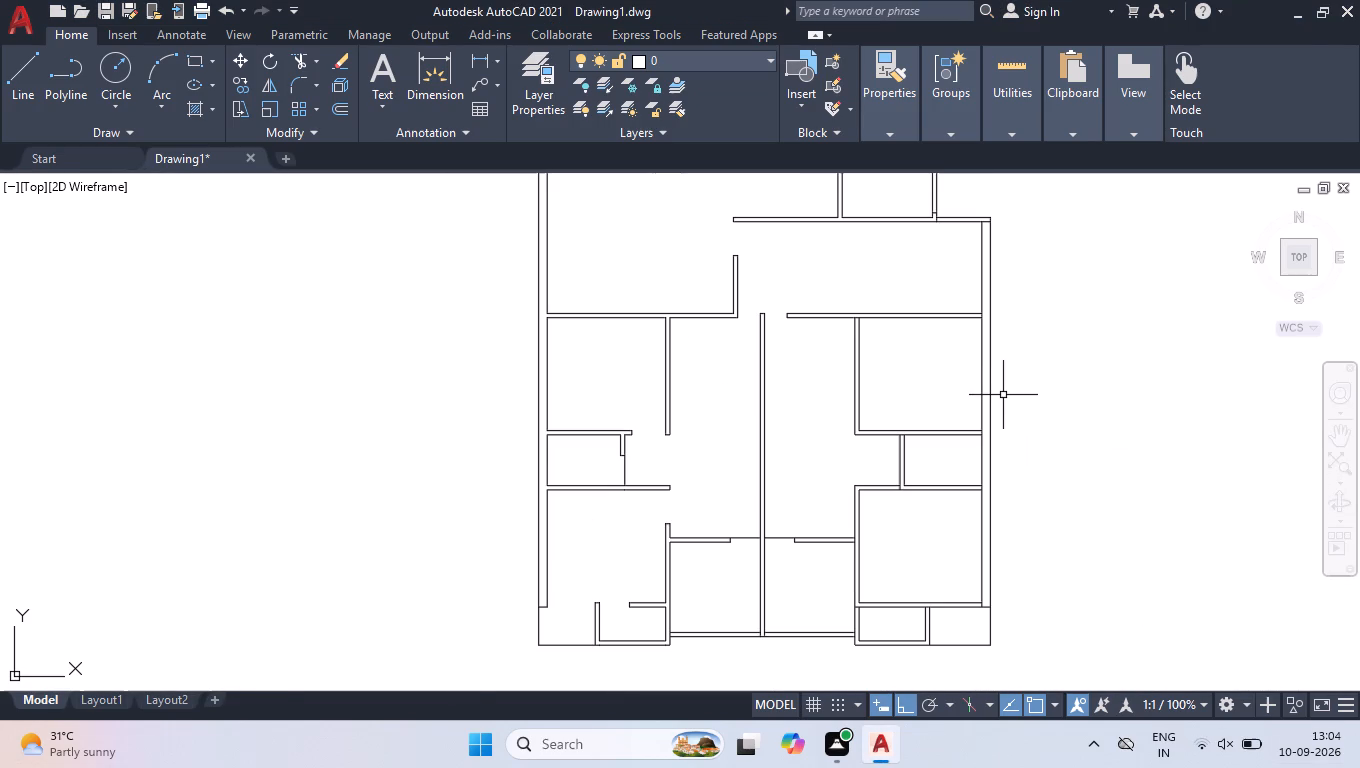
{"action": "scroll", "coordinate": [944, 436], "scroll_direction": "up", "scroll_amount": 3}
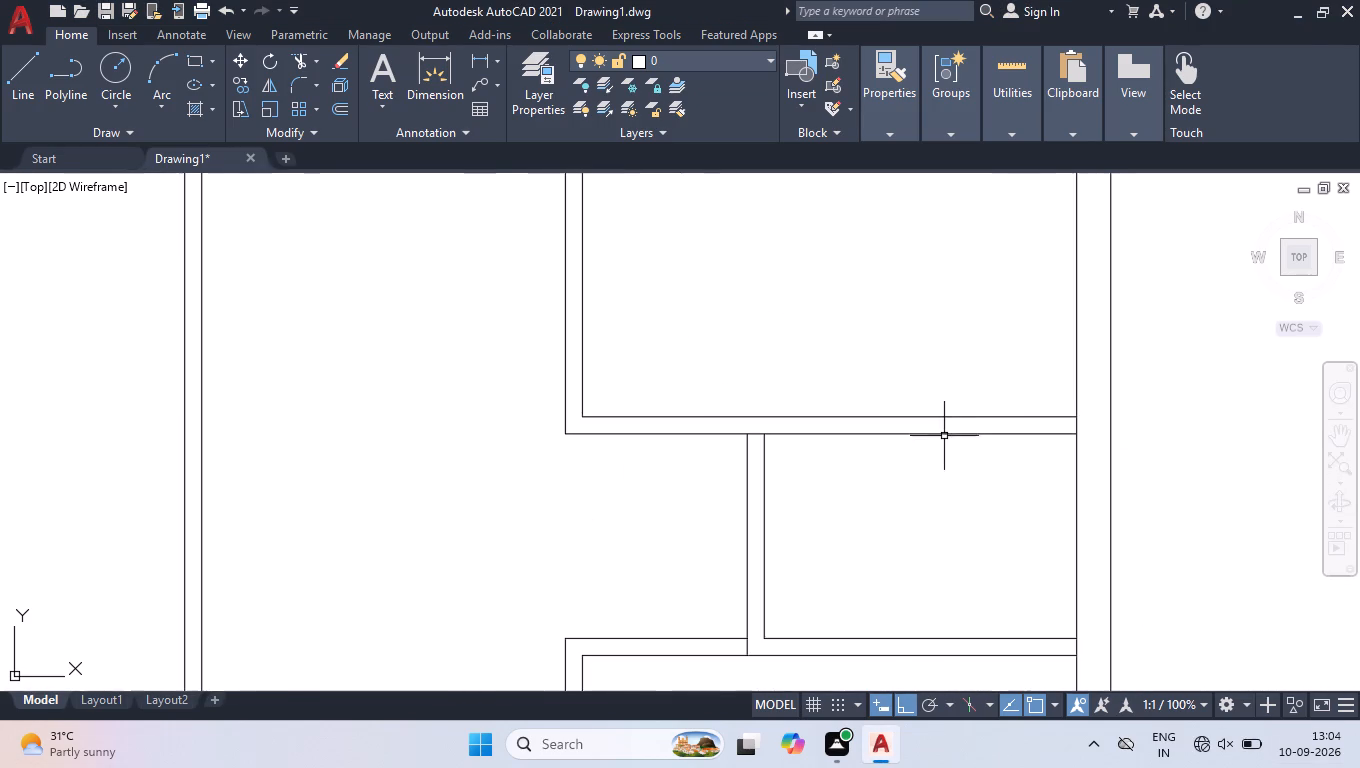
{"action": "type", "text": "ex"}
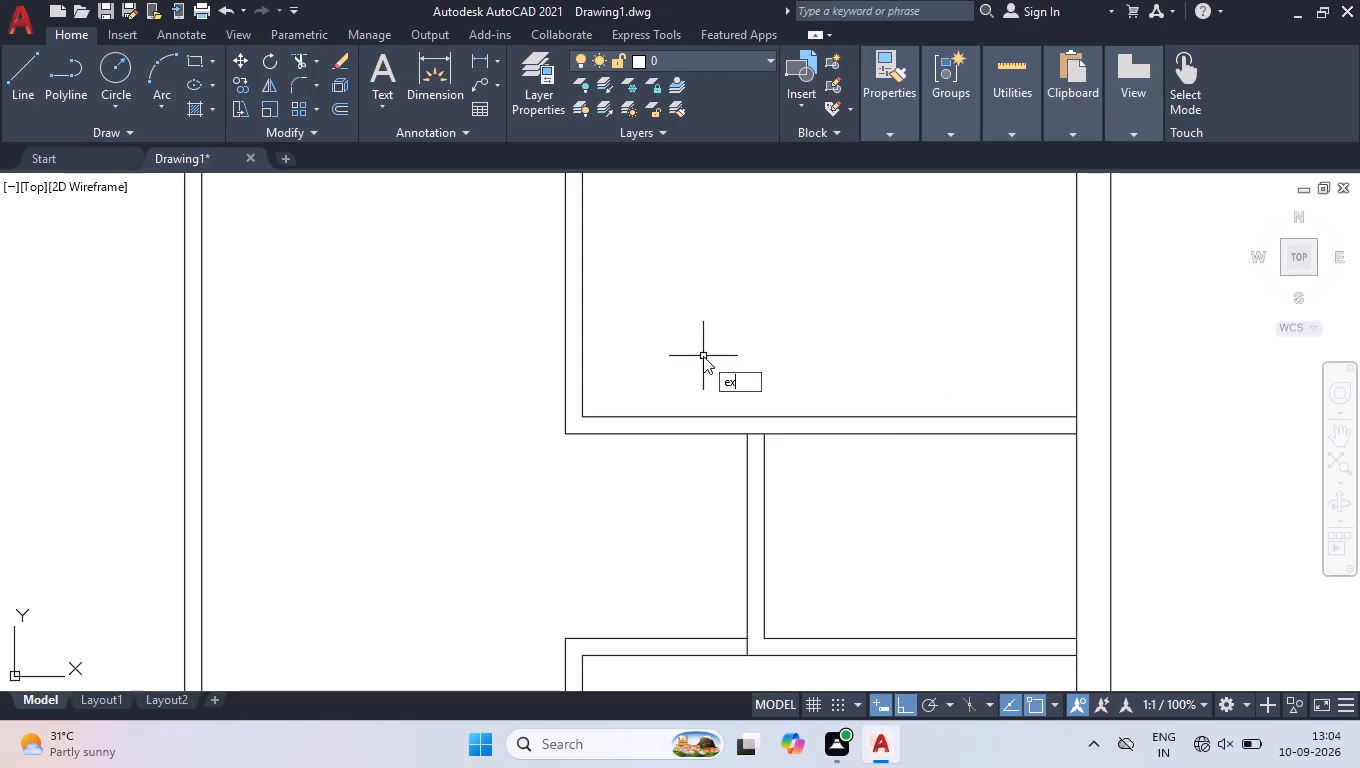
{"action": "key", "text": "Return"}
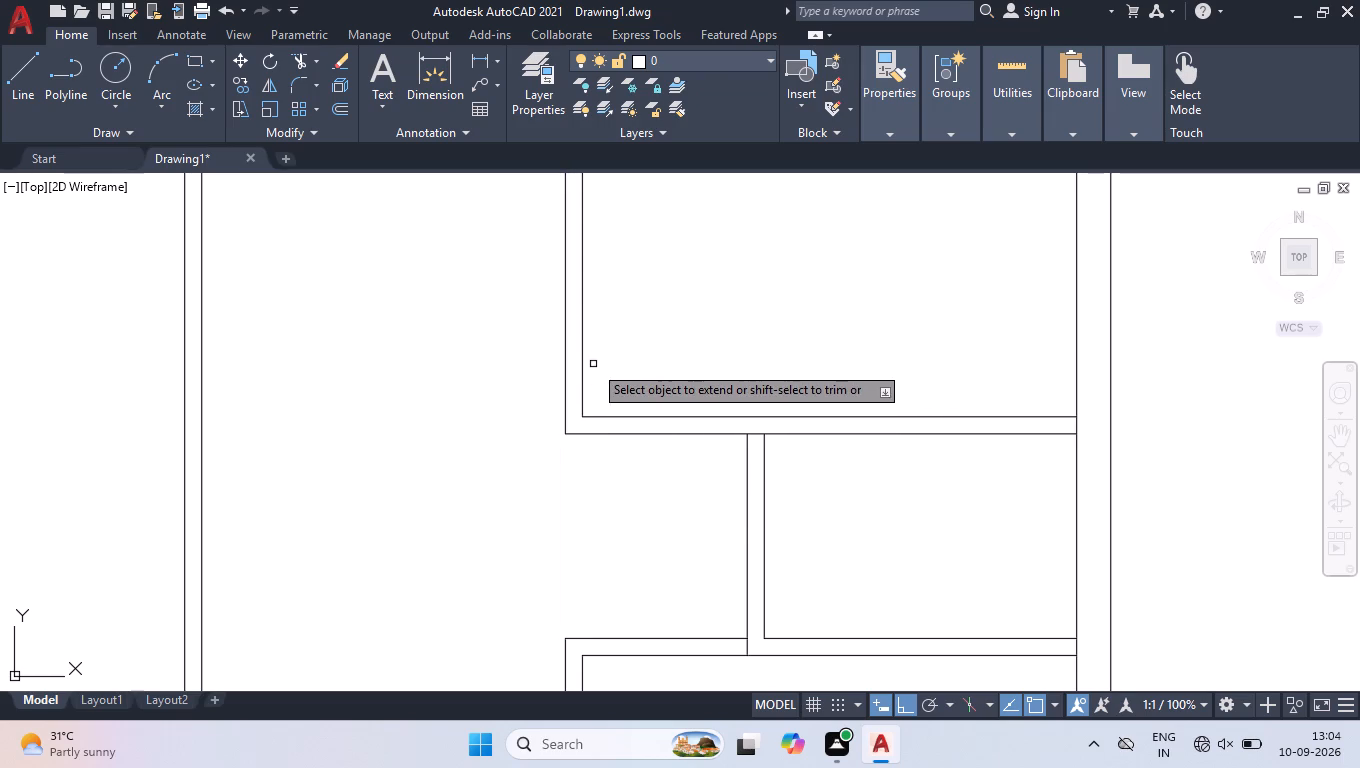
{"action": "left_click", "coordinate": [584, 368]}
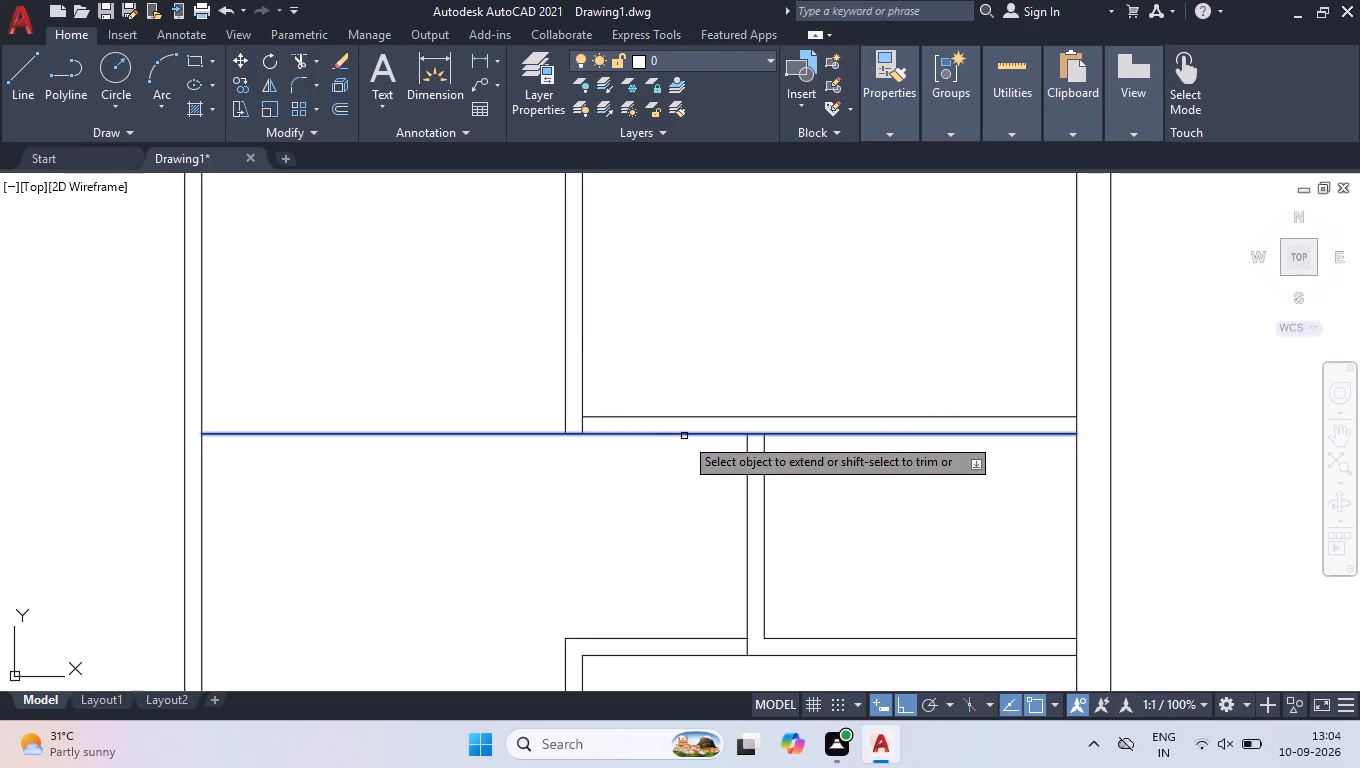
{"action": "key", "text": "space"}
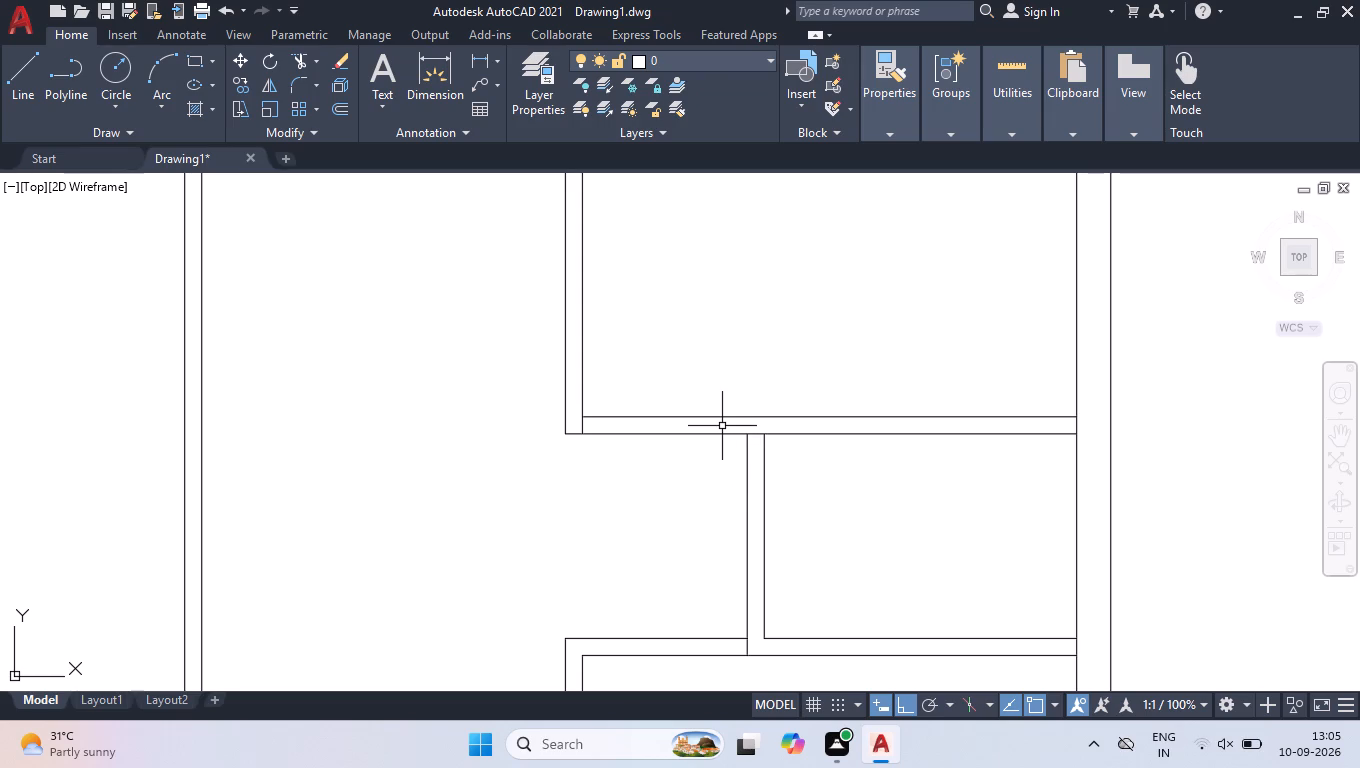
Draw a 4.5" line across the room's bottom wall at its inner left corner, from upper to lower face.
{"action": "key", "text": "l"}
{"action": "key", "text": "Return"}
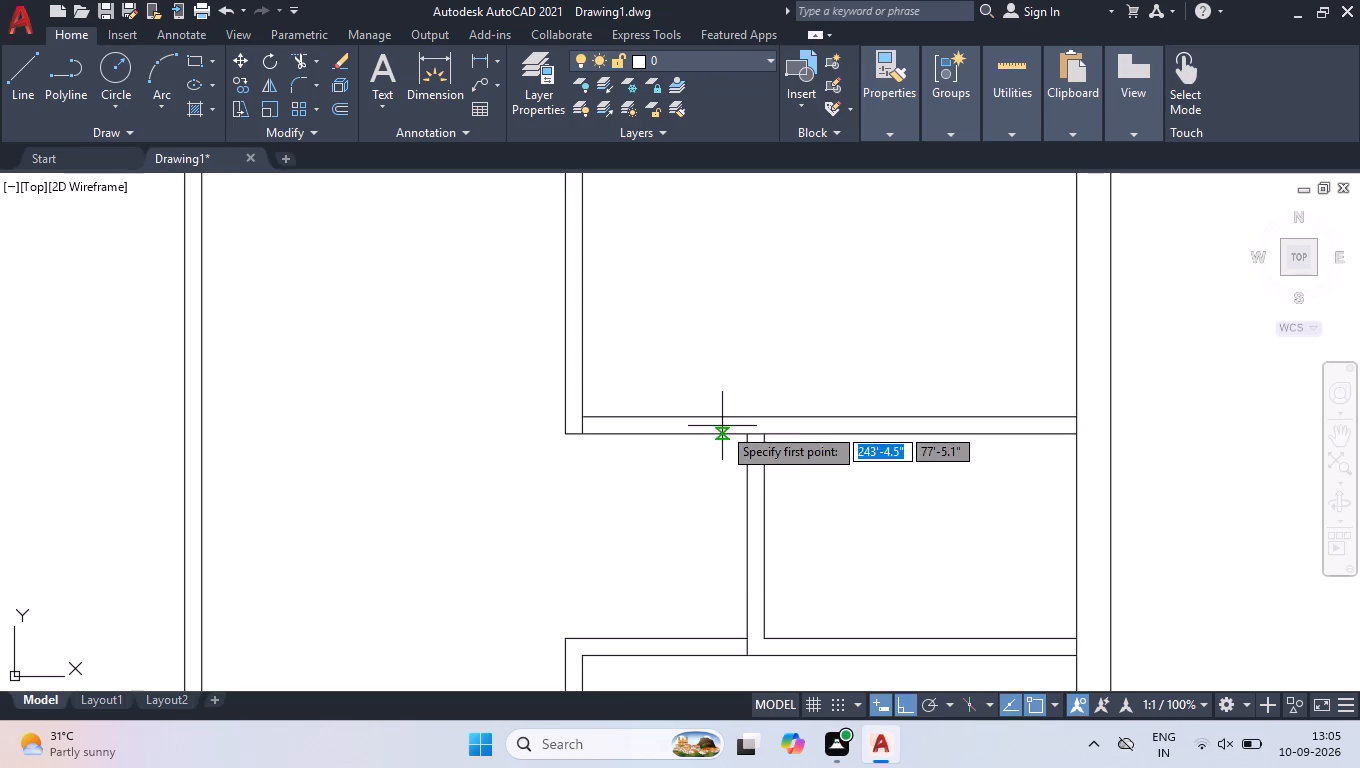
{"action": "left_click", "coordinate": [586, 419]}
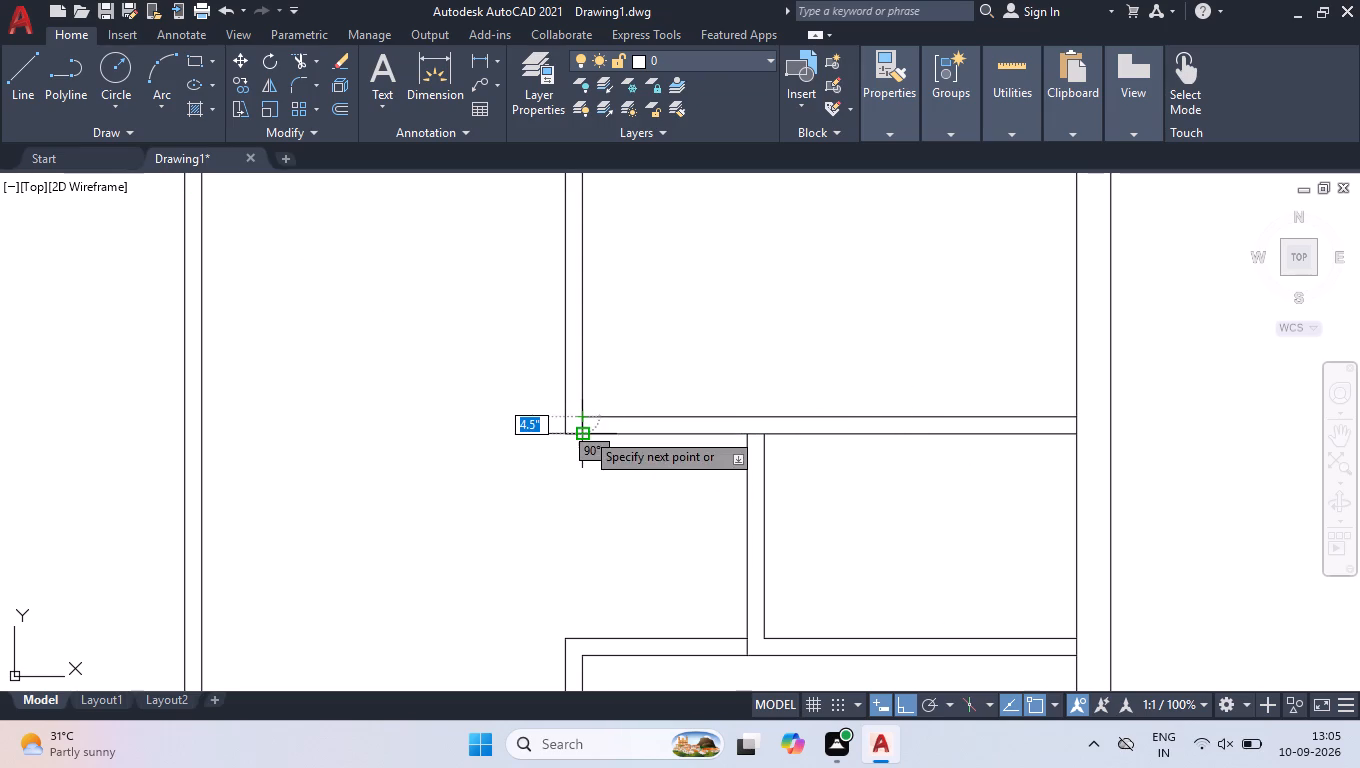
{"action": "left_click", "coordinate": [585, 431]}
{"action": "key", "text": "Return"}
Move the 4.5" line 3' along the bottom wall, away from the room's inner left corner.
{"action": "left_click", "coordinate": [572, 410]}
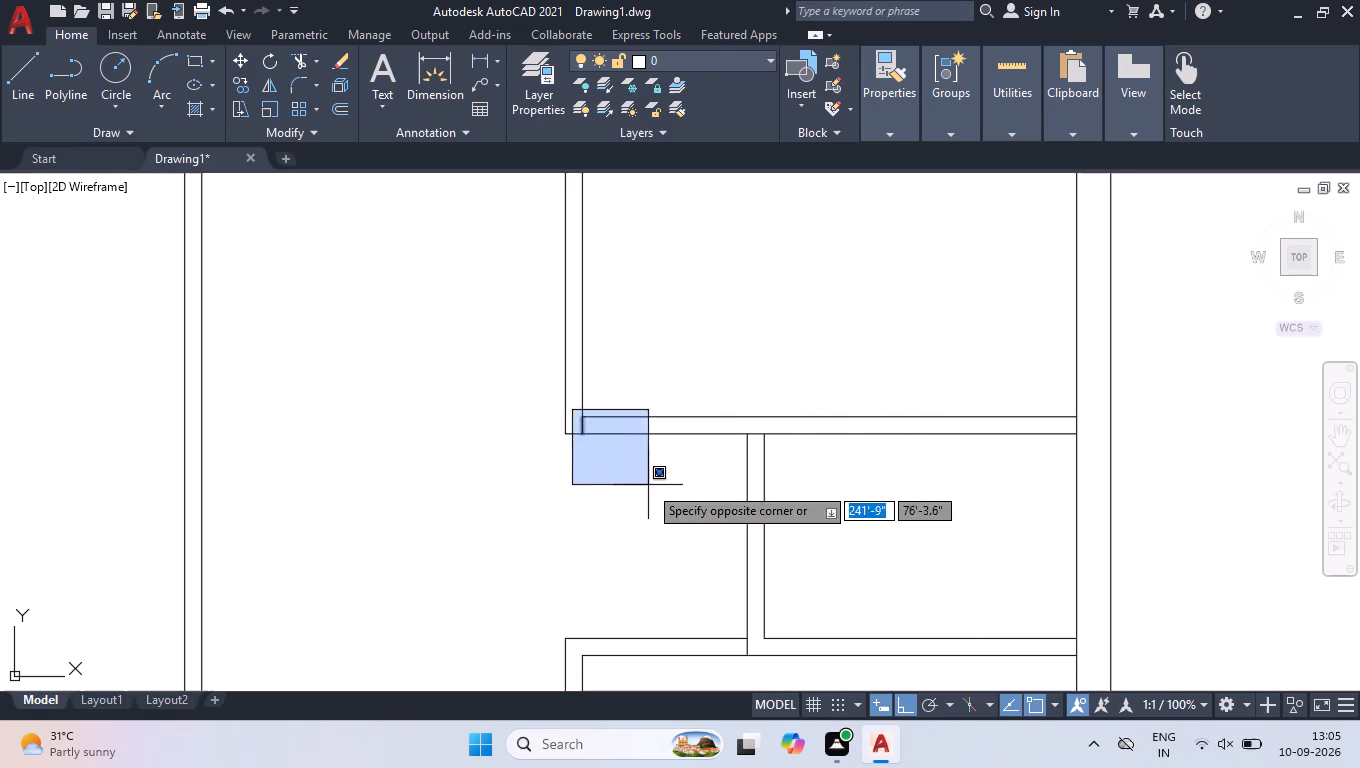
{"action": "left_click", "coordinate": [648, 485]}
{"action": "scroll", "coordinate": [664, 430], "scroll_direction": "up", "scroll_amount": 2}
{"action": "left_click", "coordinate": [449, 418]}
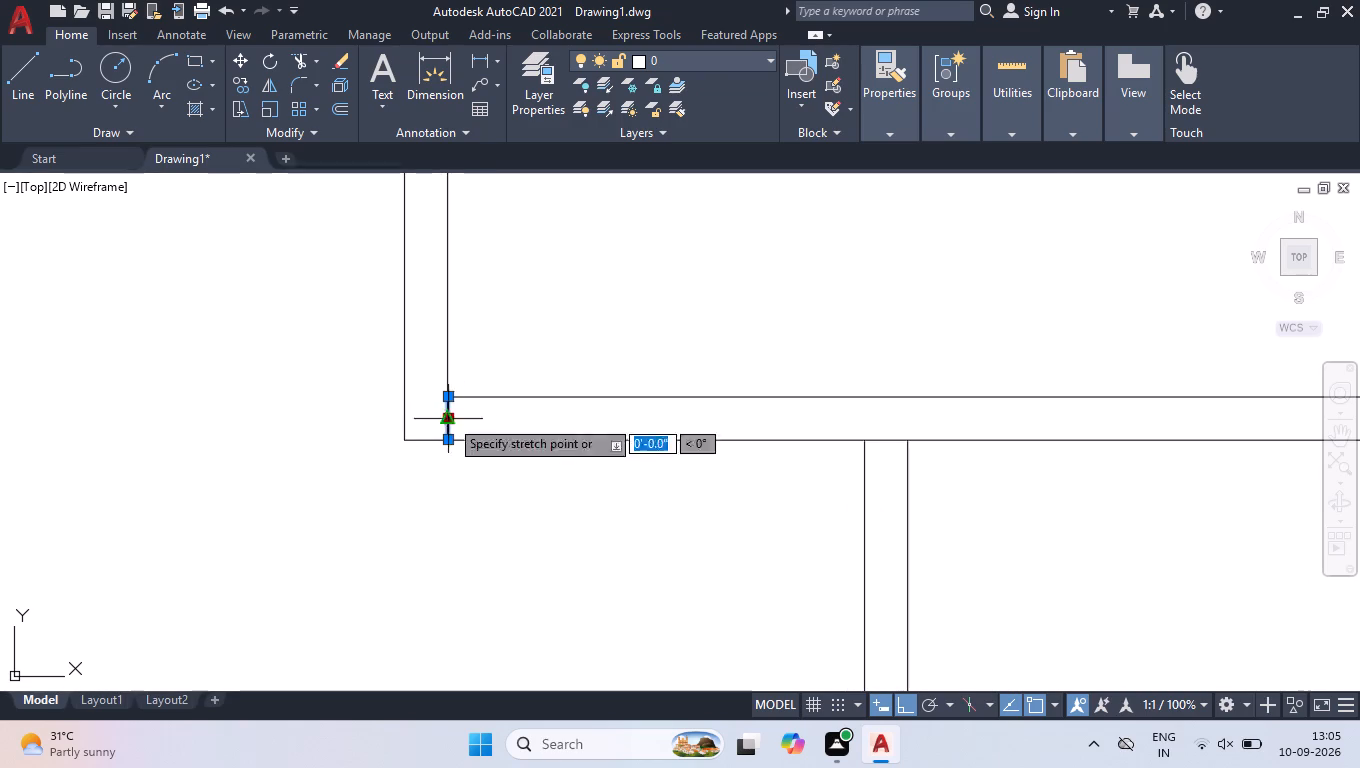
{"action": "type", "text": "3'"}
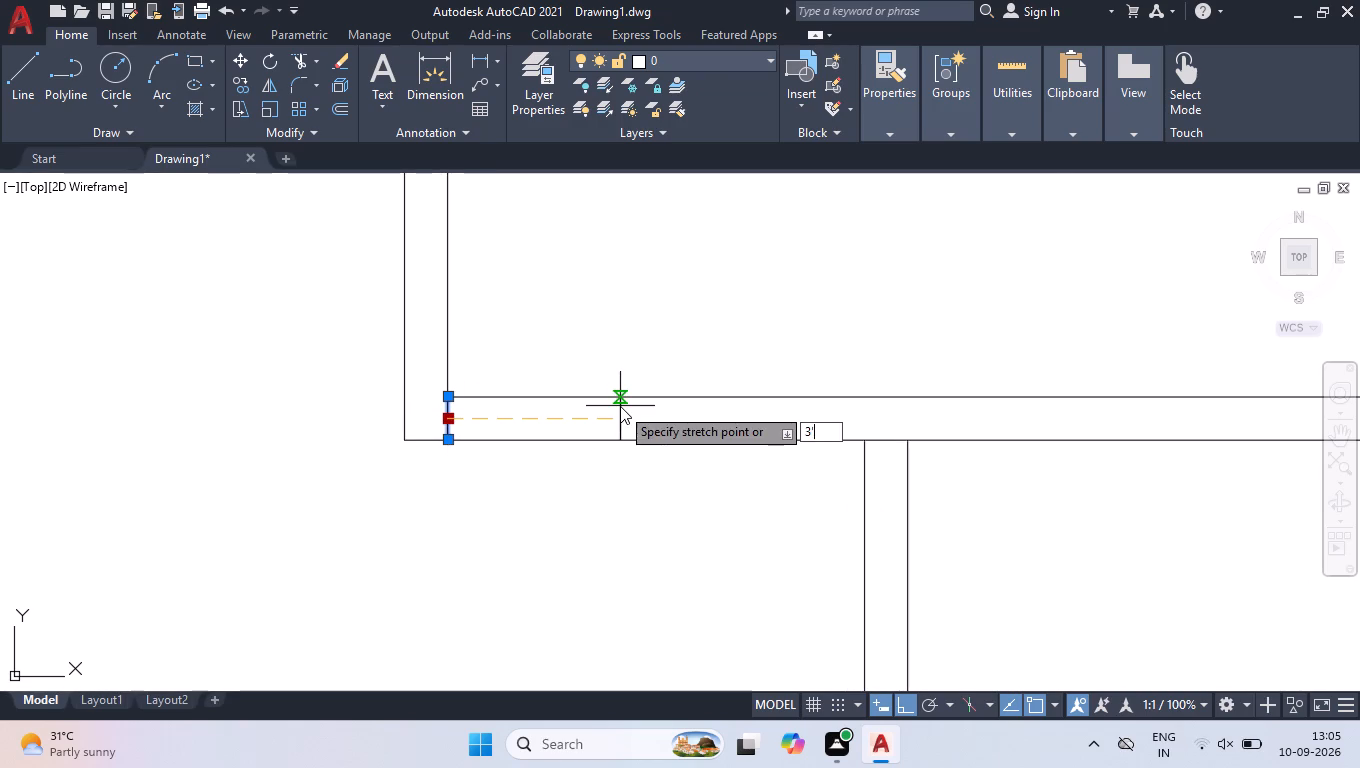
{"action": "key", "text": "Return"}
Stretch the moved line's two ends onto the lower and upper faces of the bottom wall and clear the selection.
{"action": "scroll", "coordinate": [808, 413], "scroll_direction": "up", "scroll_amount": 2}
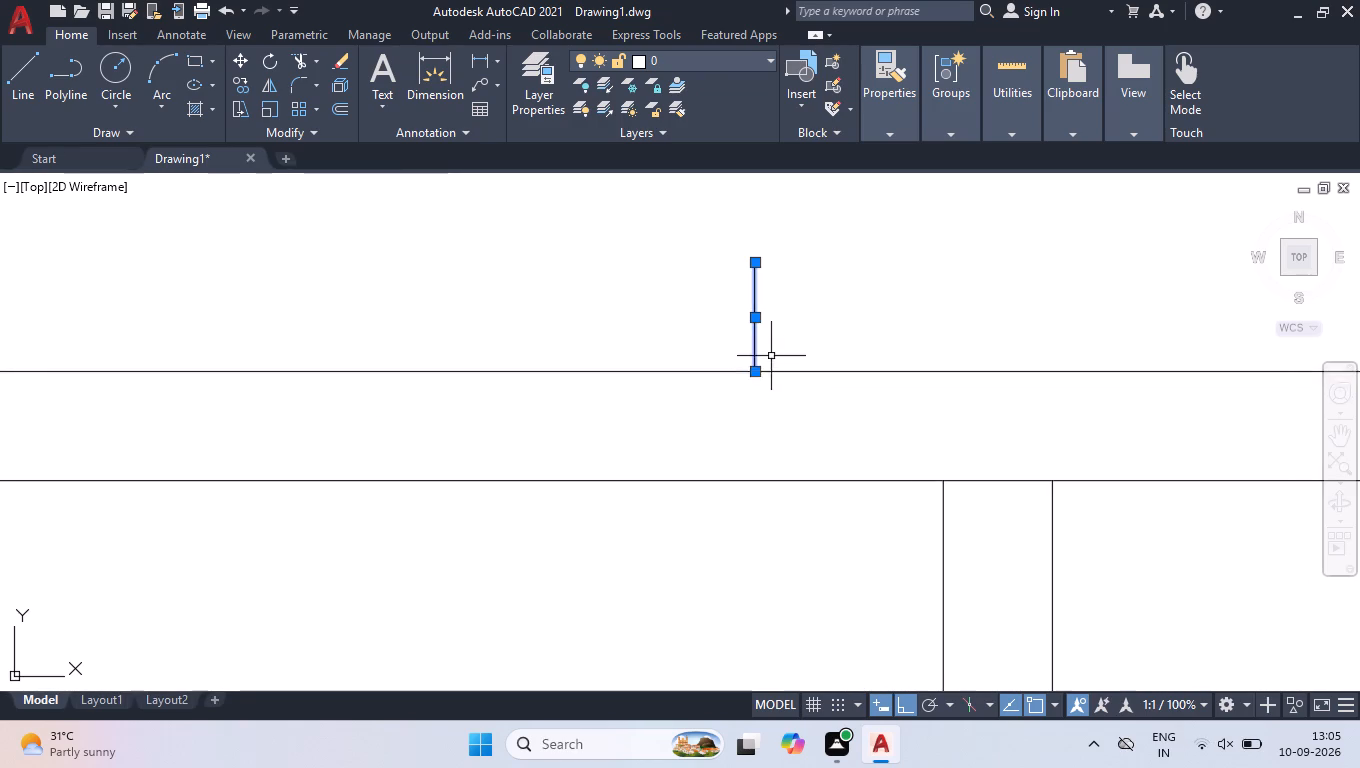
{"action": "left_click", "coordinate": [756, 375]}
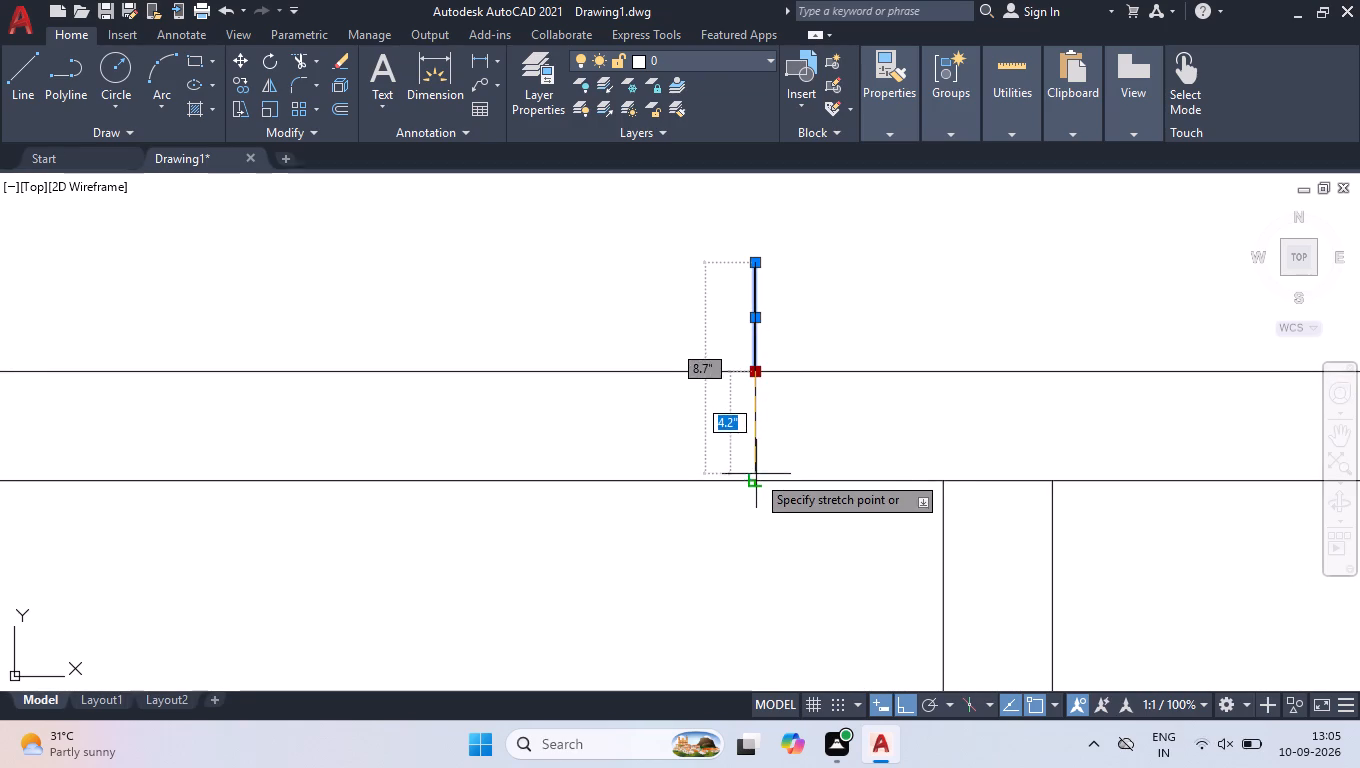
{"action": "left_click", "coordinate": [754, 478]}
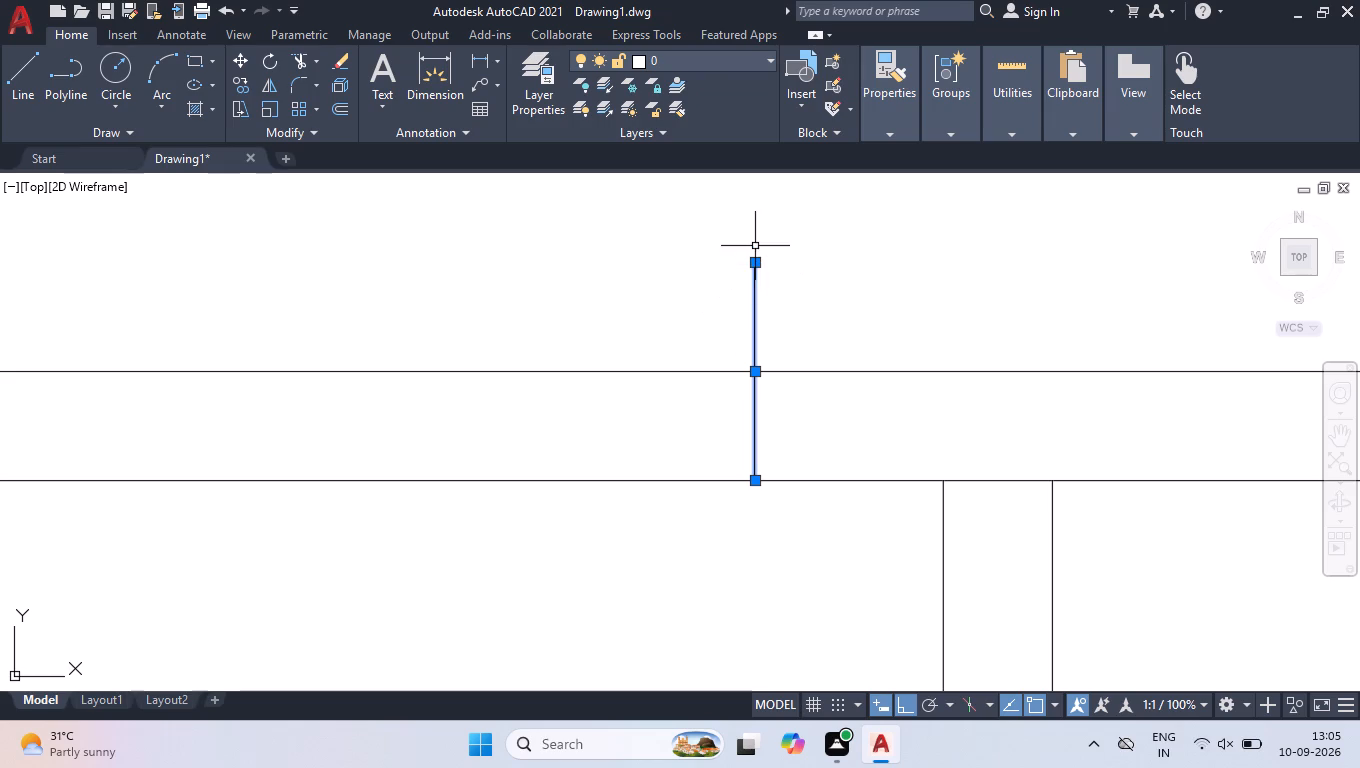
{"action": "left_click", "coordinate": [753, 261]}
{"action": "left_click", "coordinate": [760, 374]}
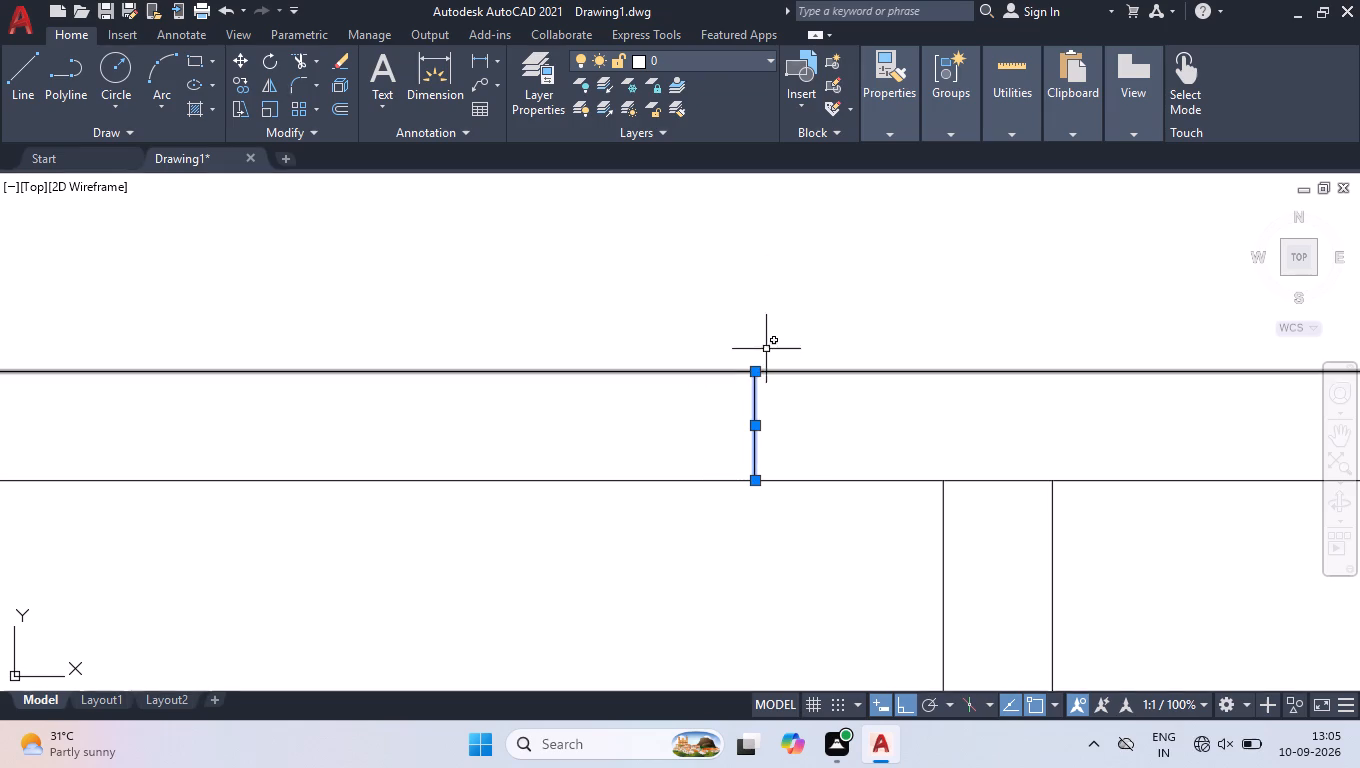
{"action": "right_click", "coordinate": [768, 332]}
{"action": "left_click", "coordinate": [842, 571]}
{"action": "scroll", "coordinate": [958, 513], "scroll_direction": "down", "scroll_amount": 2}
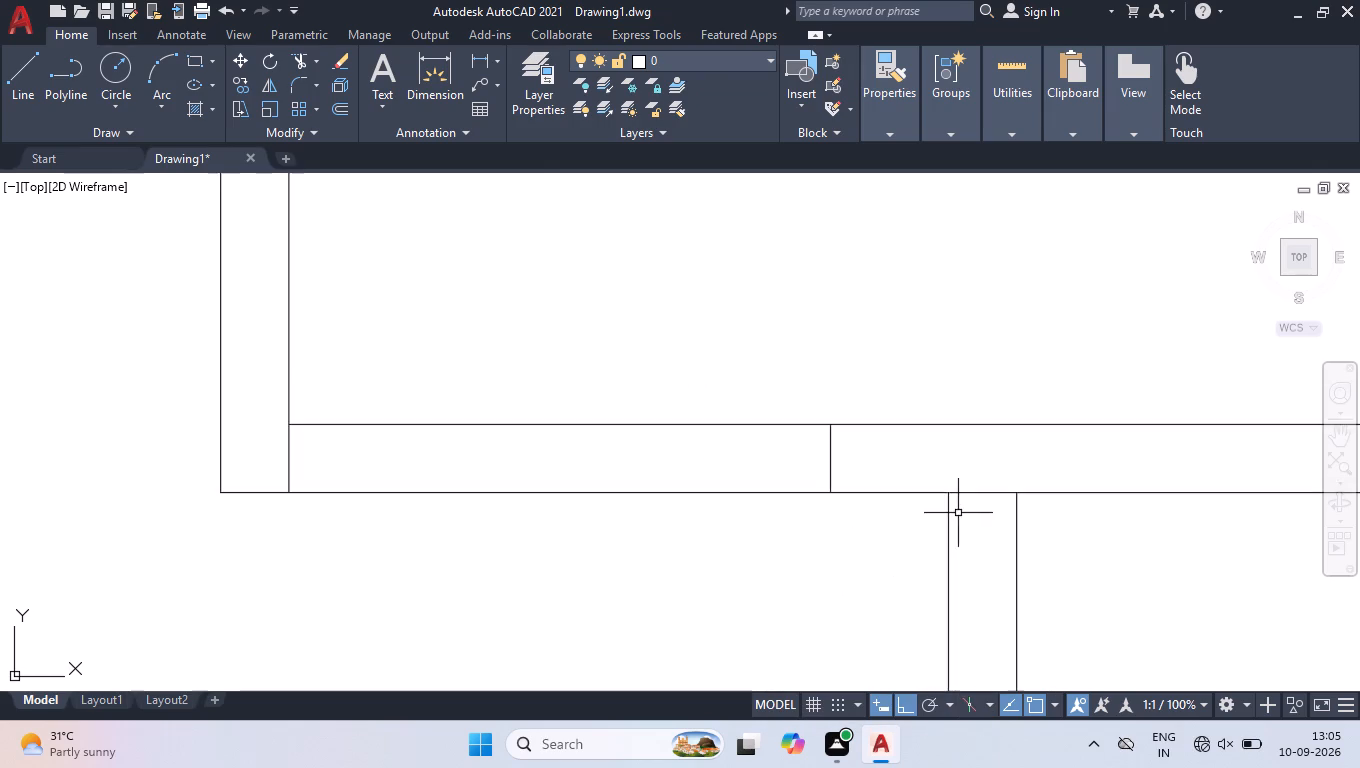
Trim away the room's bottom wall between its left wall and the moved line, plus the face crossing the top of the small room's left wall.
{"action": "scroll", "coordinate": [958, 513], "scroll_direction": "down", "scroll_amount": 2}
{"action": "type", "text": "tr"}
{"action": "key", "text": "Return"}
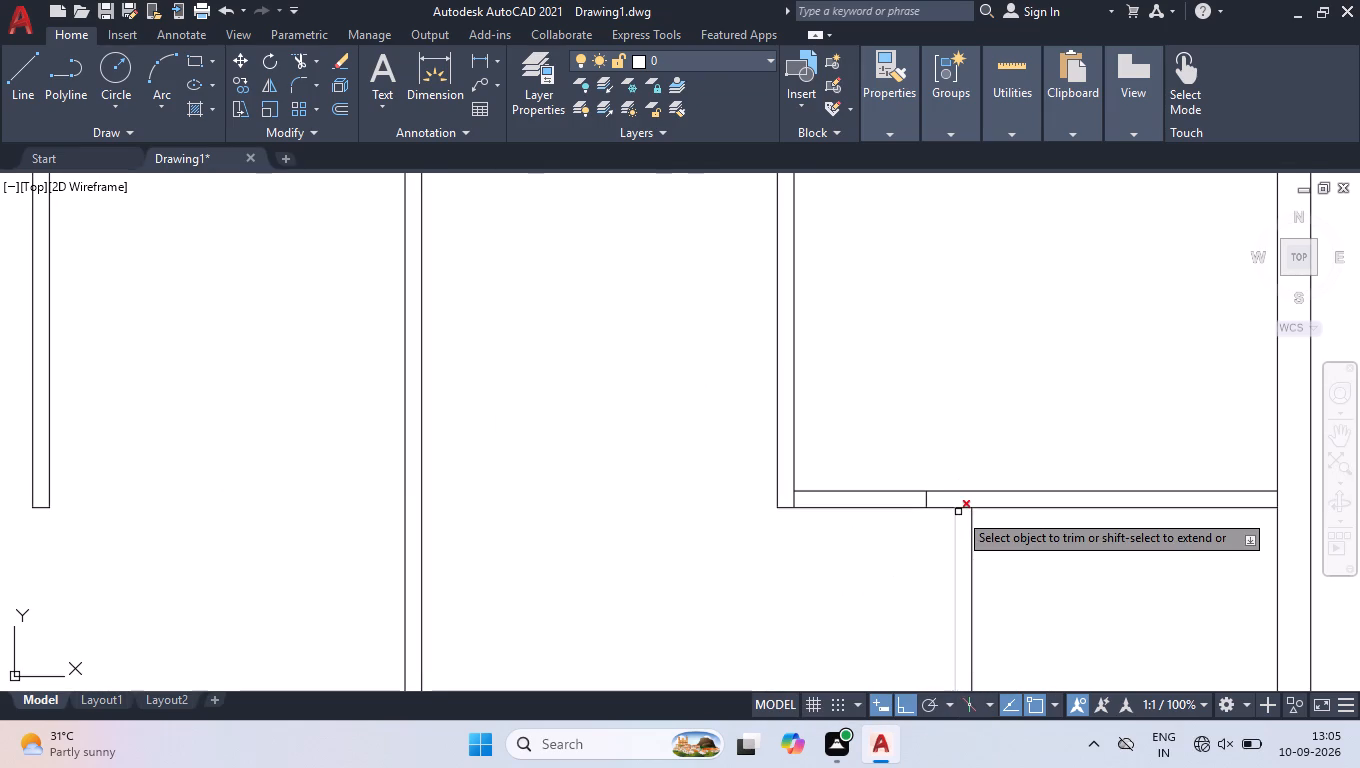
{"action": "left_click_drag", "start_coordinate": [865, 547], "coordinate": [865, 530]}
{"action": "left_click", "coordinate": [900, 362]}
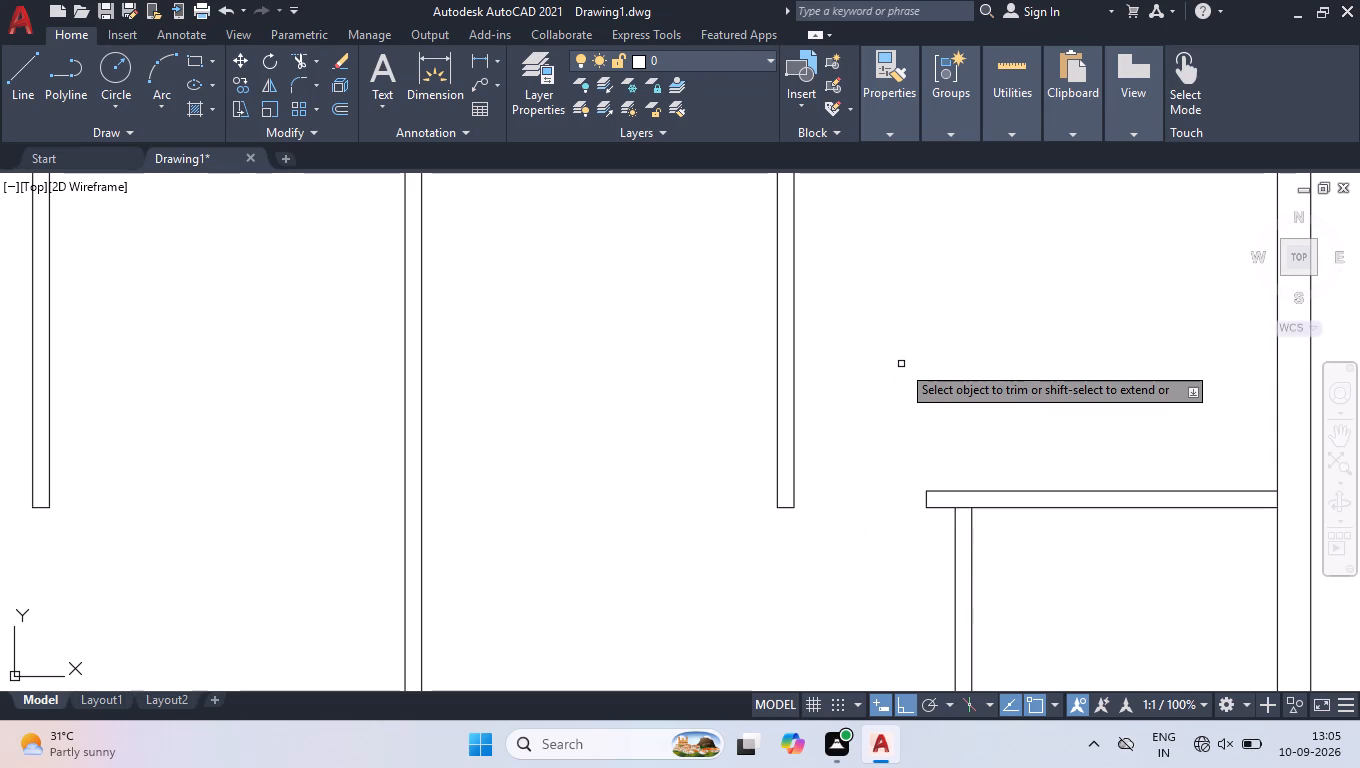
{"action": "left_click", "coordinate": [959, 504]}
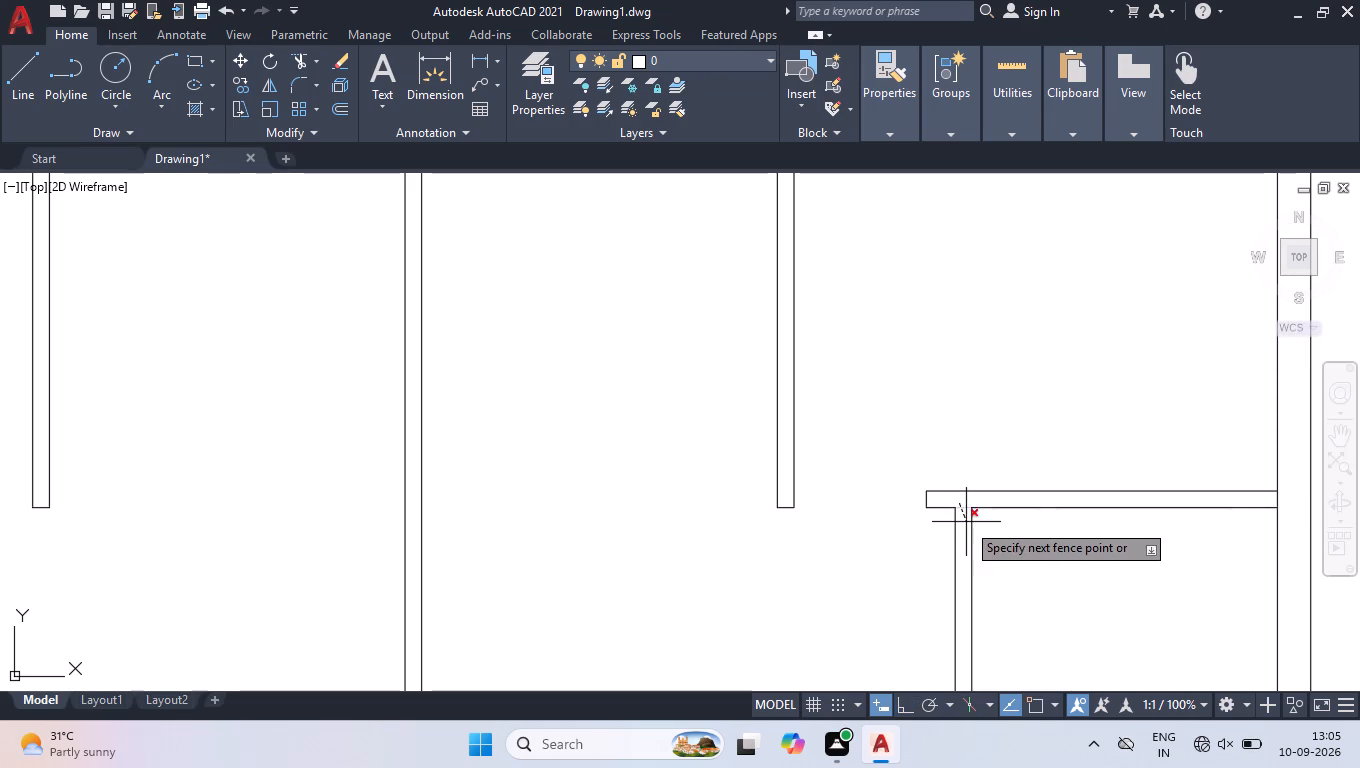
{"action": "left_click", "coordinate": [966, 522]}
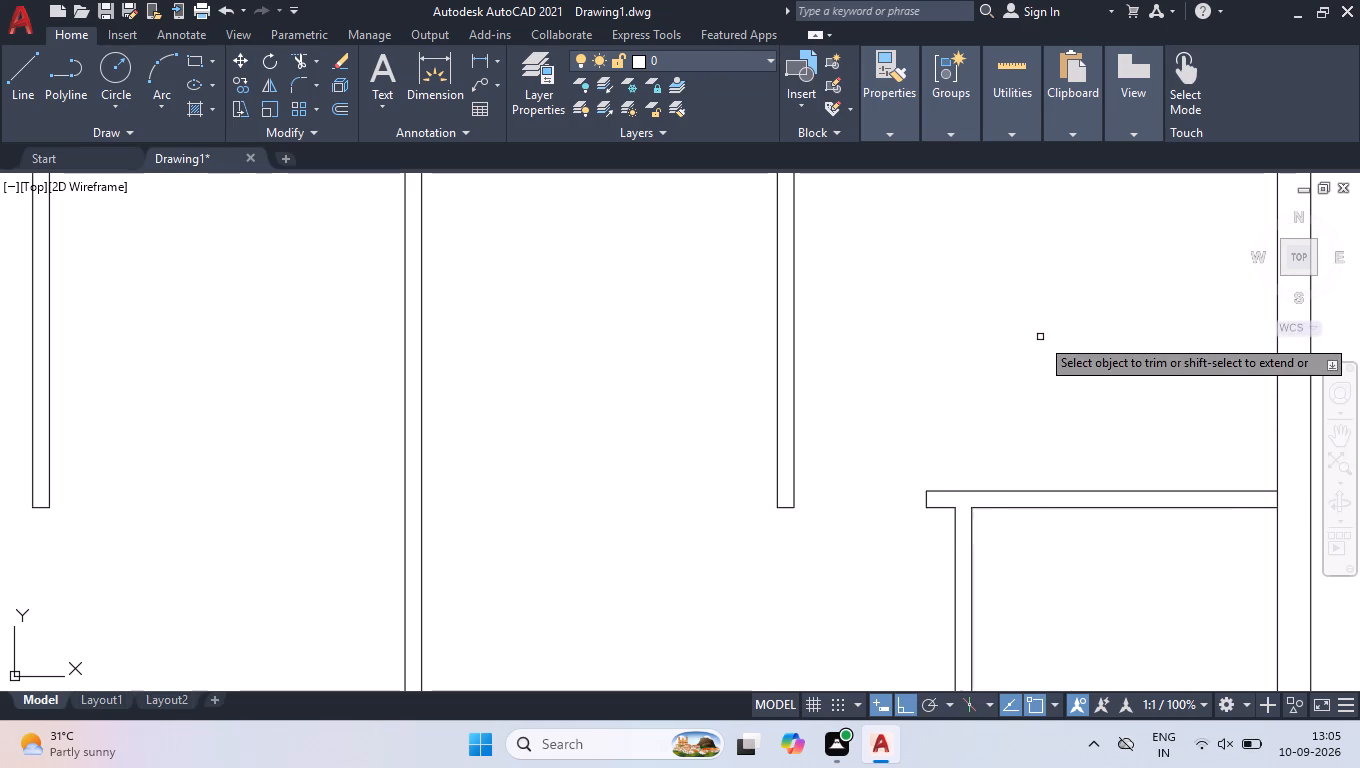
{"action": "key", "text": "Return"}
Extend the upper face of the small right-hand room's bottom wall across the end of its 4.5" left wall.
{"action": "scroll", "coordinate": [1053, 360], "scroll_direction": "down", "scroll_amount": 2}
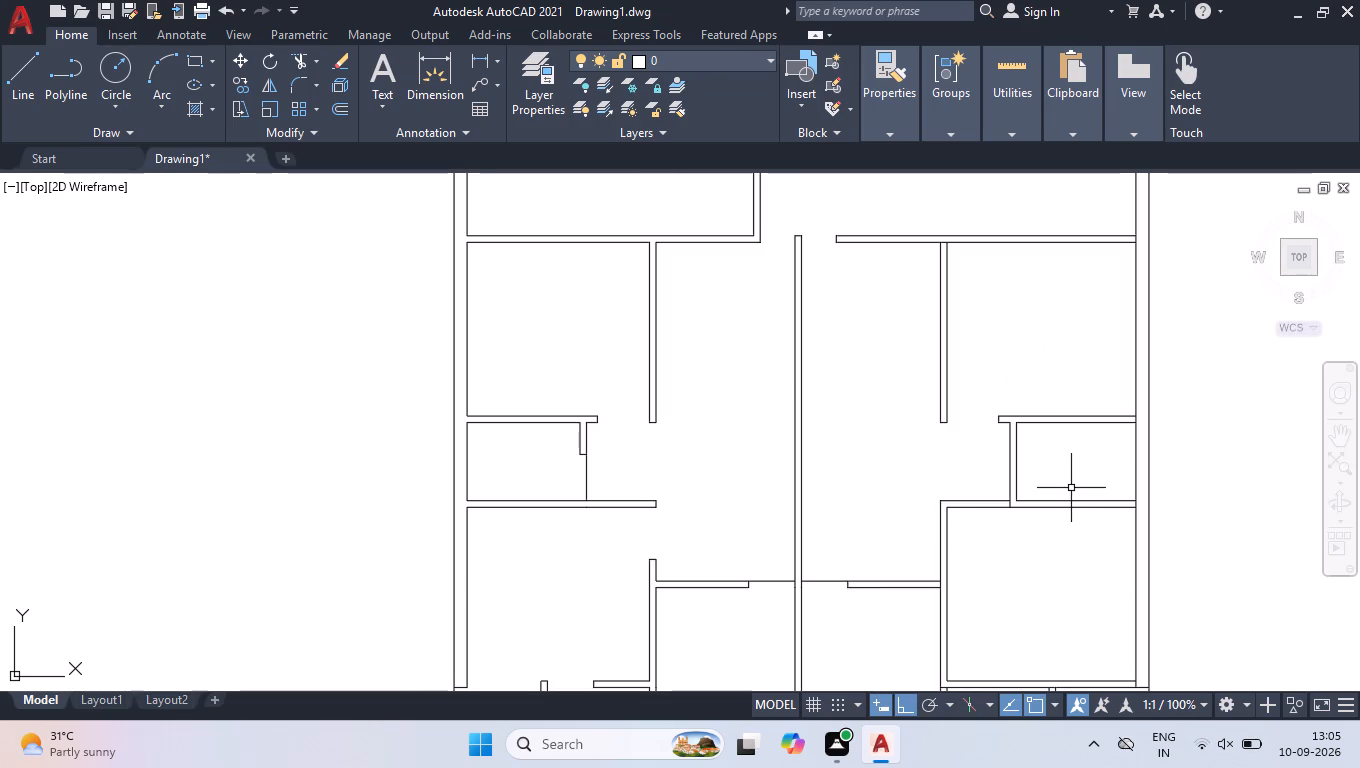
{"action": "scroll", "coordinate": [1055, 449], "scroll_direction": "up", "scroll_amount": 1}
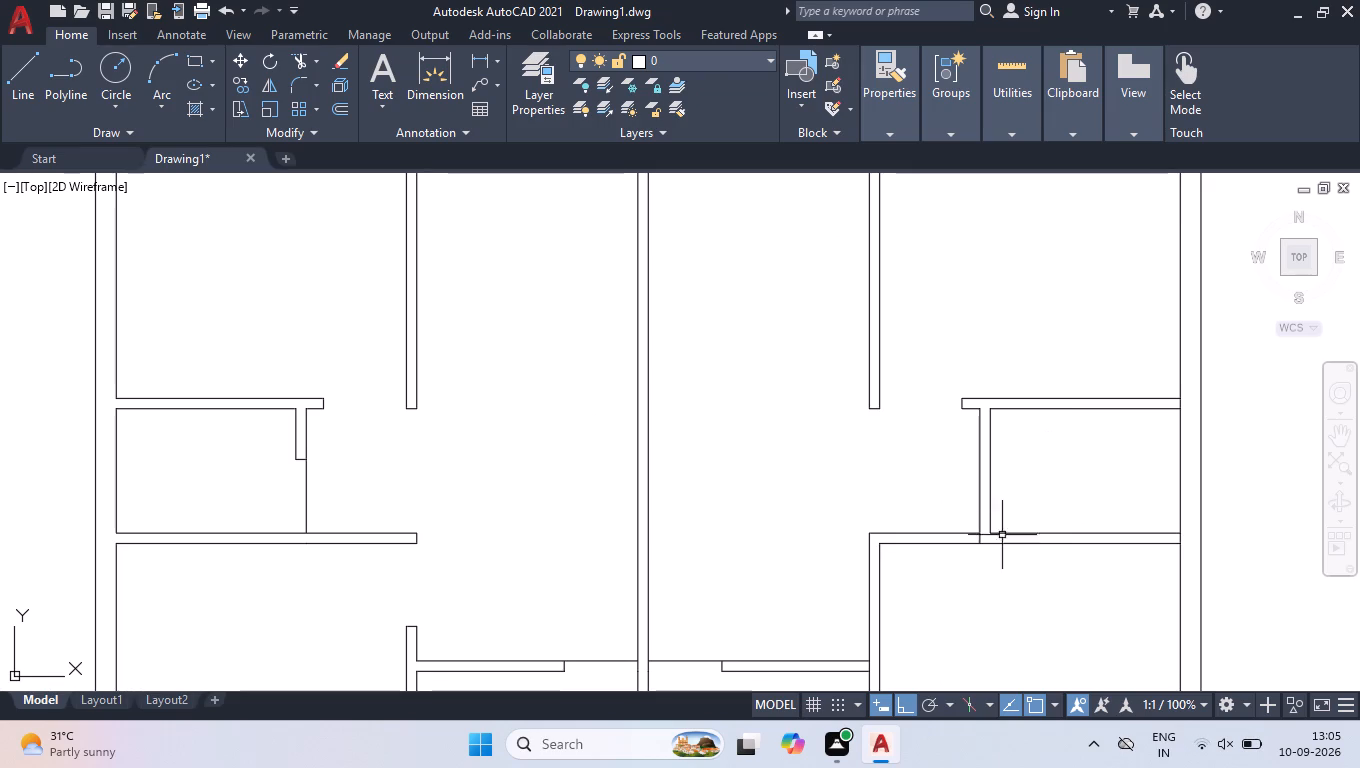
{"action": "type", "text": "ex"}
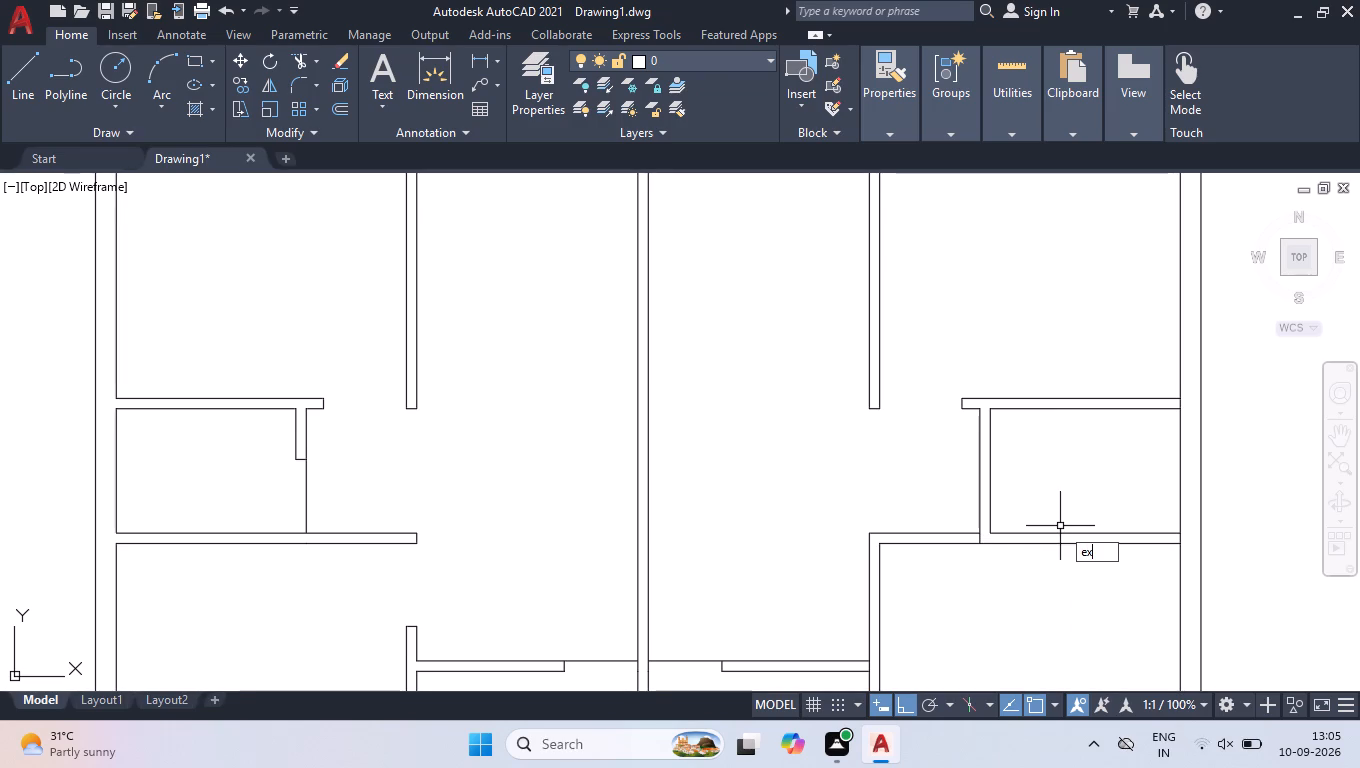
{"action": "key", "text": "Return"}
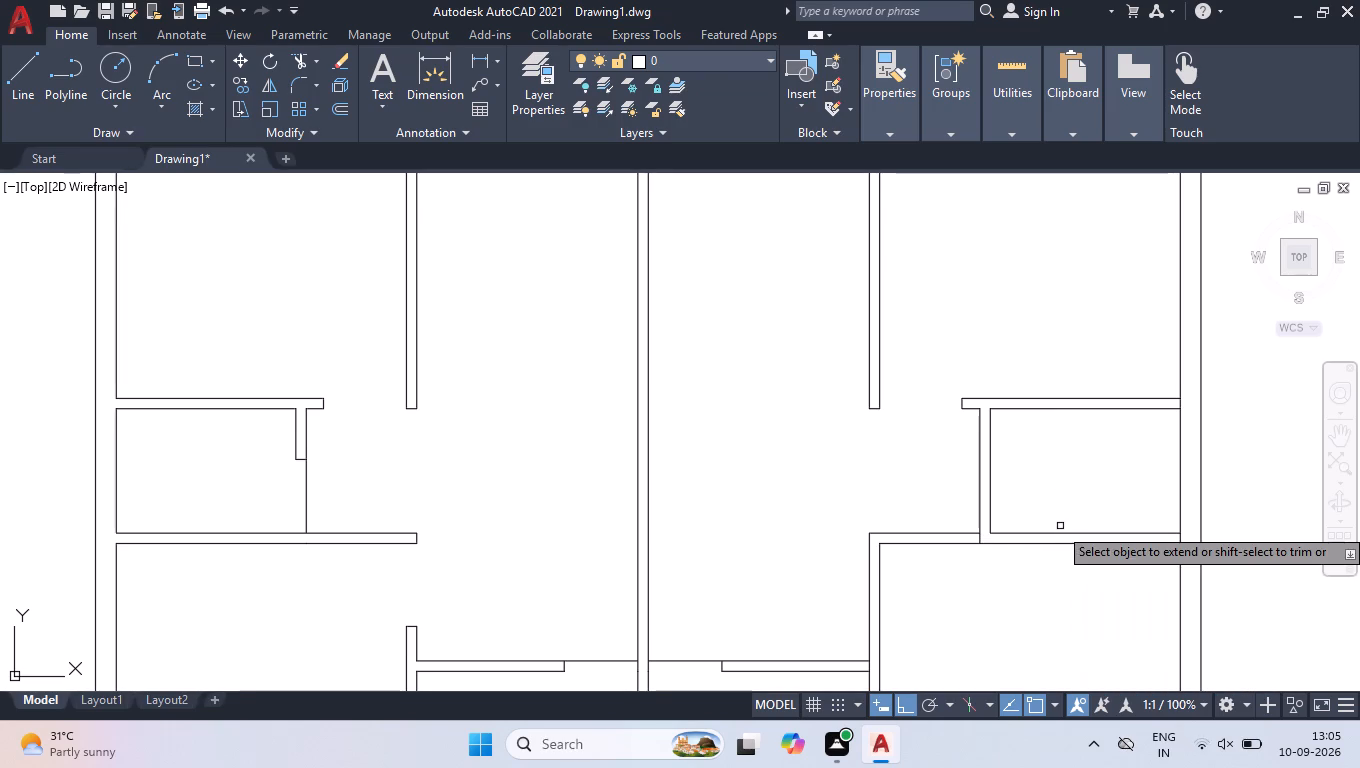
{"action": "left_click", "coordinate": [1071, 532]}
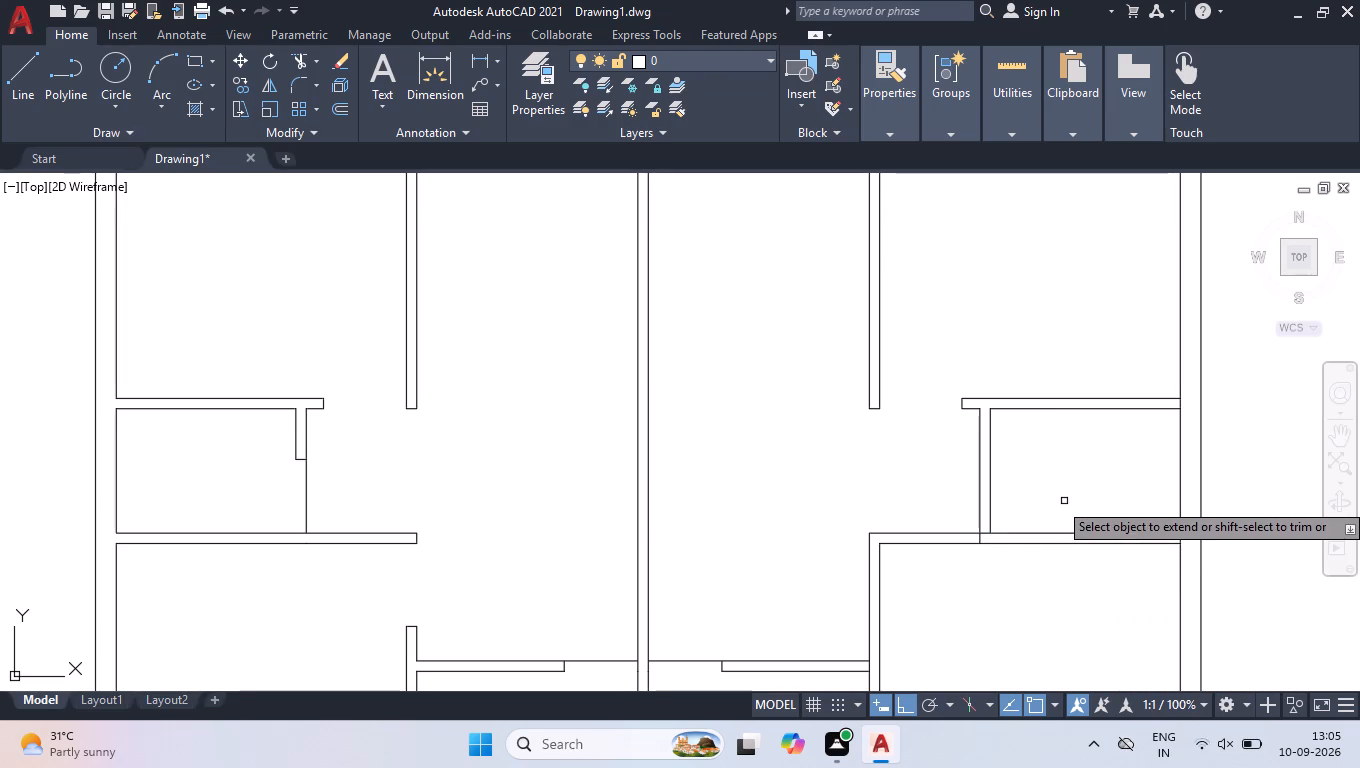
{"action": "key", "text": "Return"}
Trim the piece of the small room's outer left wall face lying between the bottom wall's two faces.
{"action": "key", "text": "t"}
{"action": "key", "text": "r"}
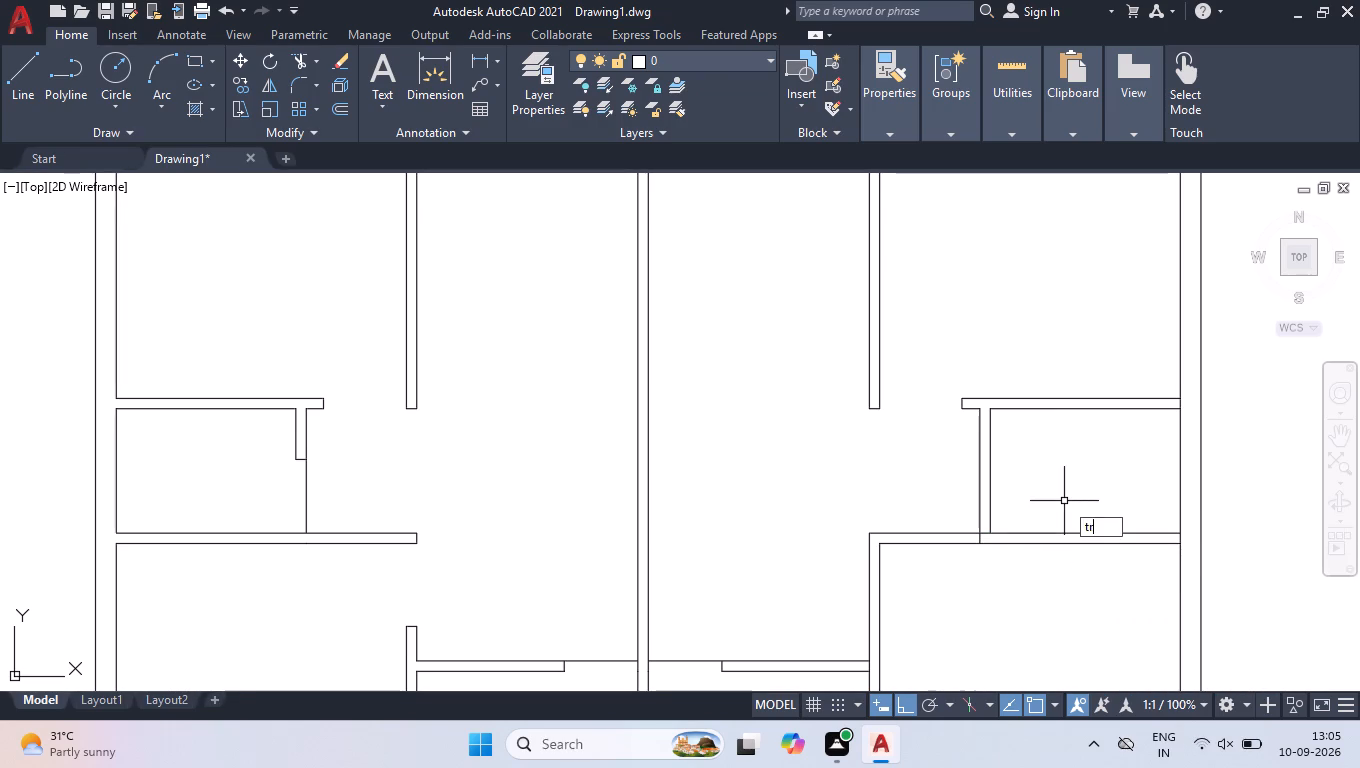
{"action": "key", "text": "Return"}
{"action": "scroll", "coordinate": [1012, 520], "scroll_direction": "up", "scroll_amount": 2}
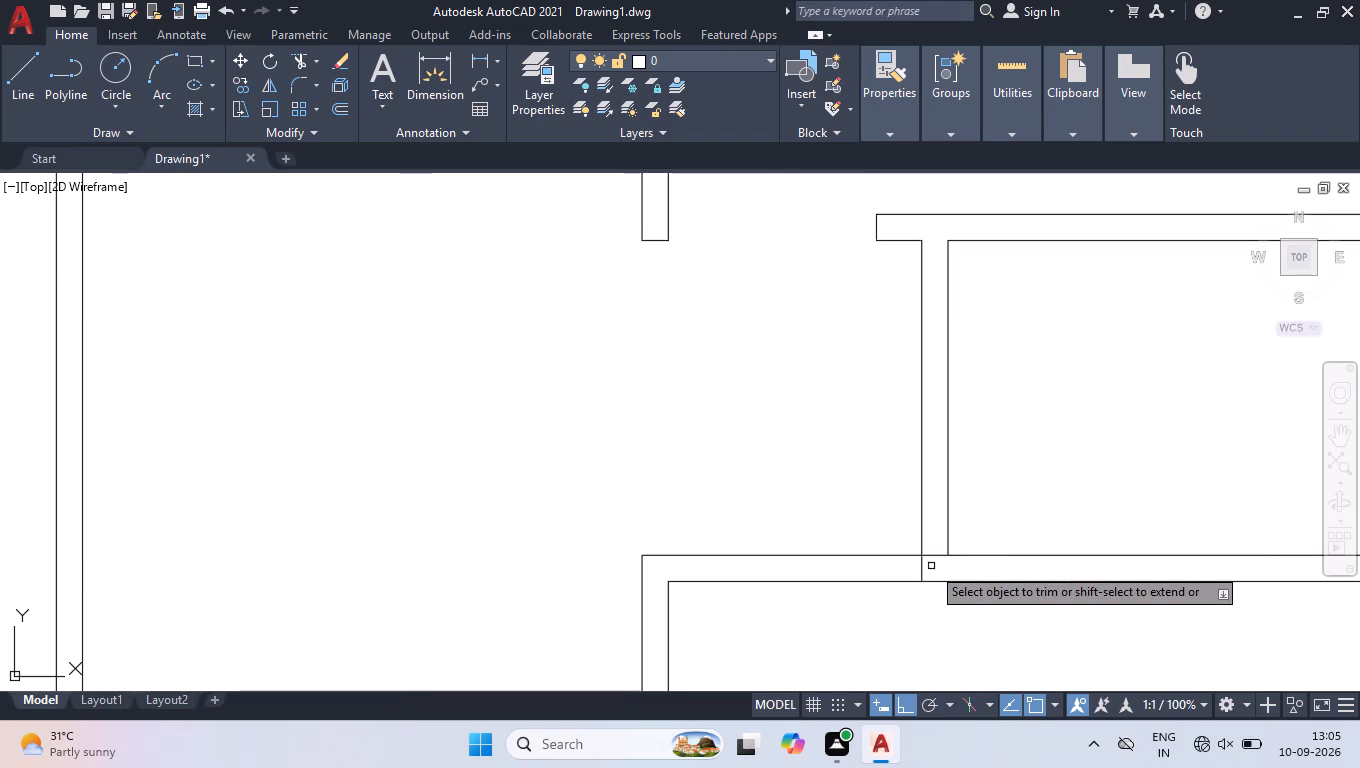
{"action": "left_click_drag", "start_coordinate": [905, 566], "coordinate": [919, 566]}
{"action": "left_click", "coordinate": [957, 563]}
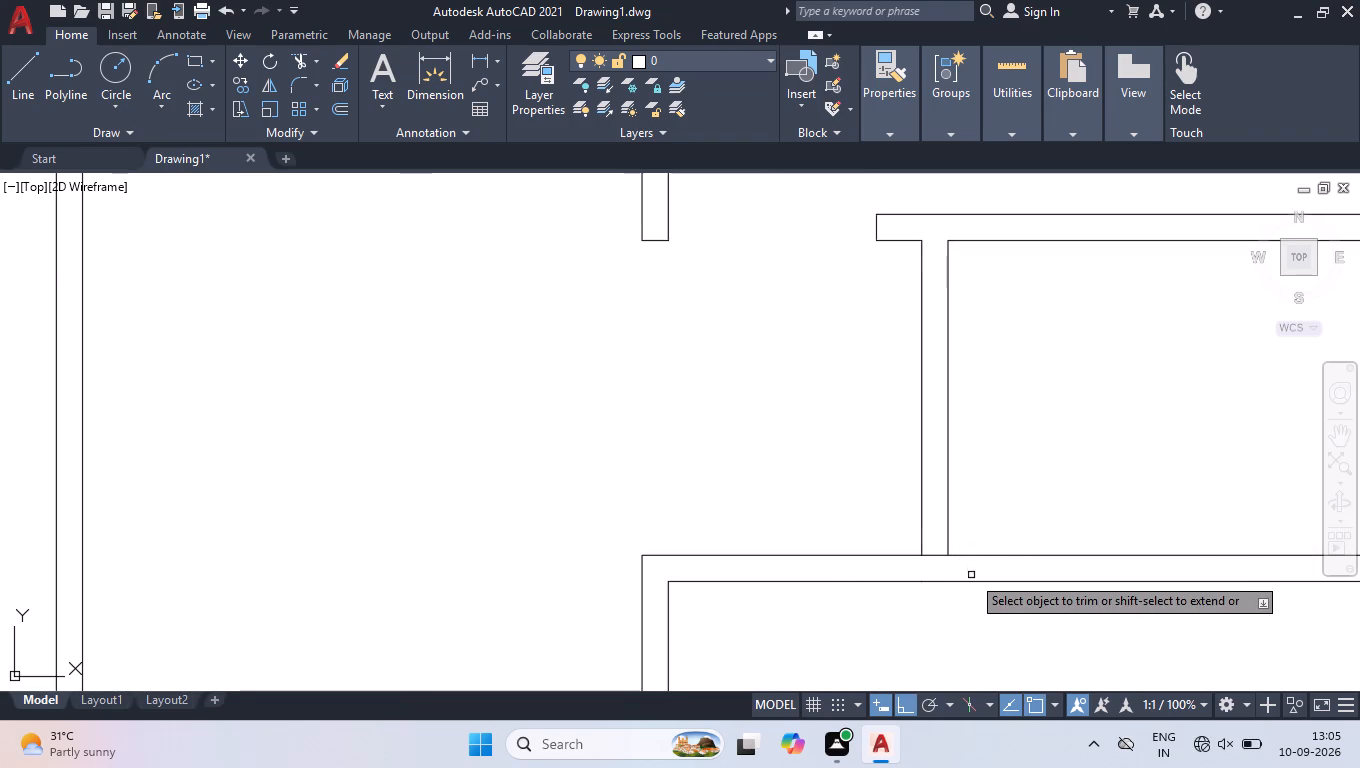
{"action": "key", "text": "Return"}
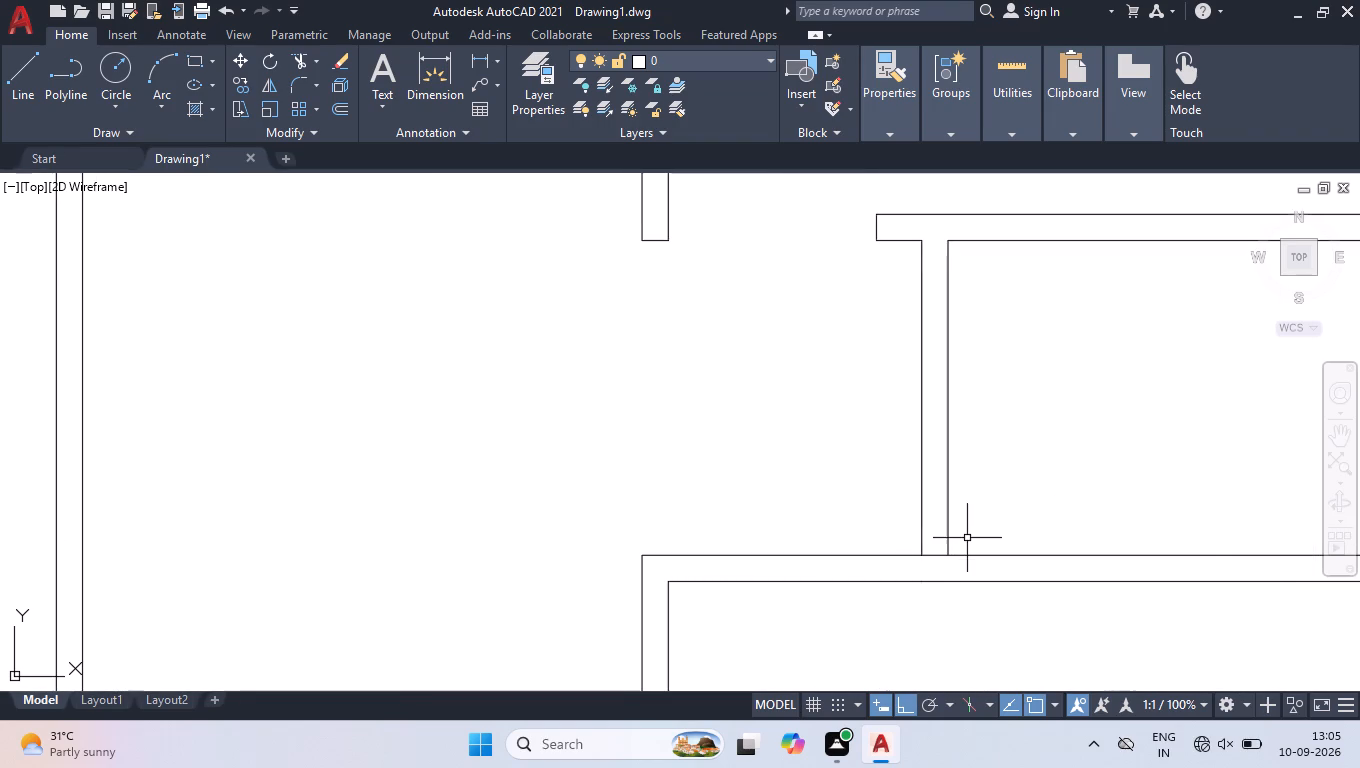
Draw a line across the lower end of the small room's left wall, from its inner face to its outer face.
{"action": "key", "text": "l"}
{"action": "key", "text": "Return"}
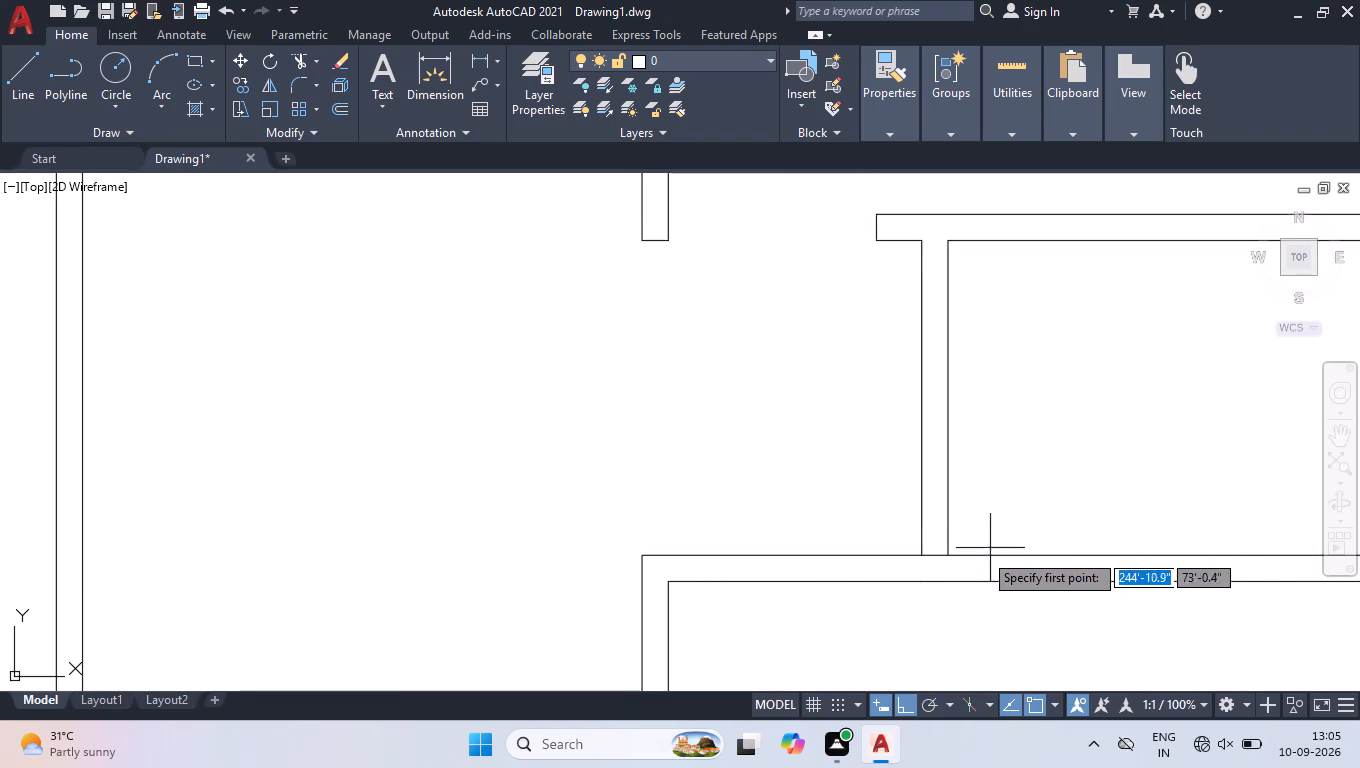
{"action": "left_click", "coordinate": [949, 553]}
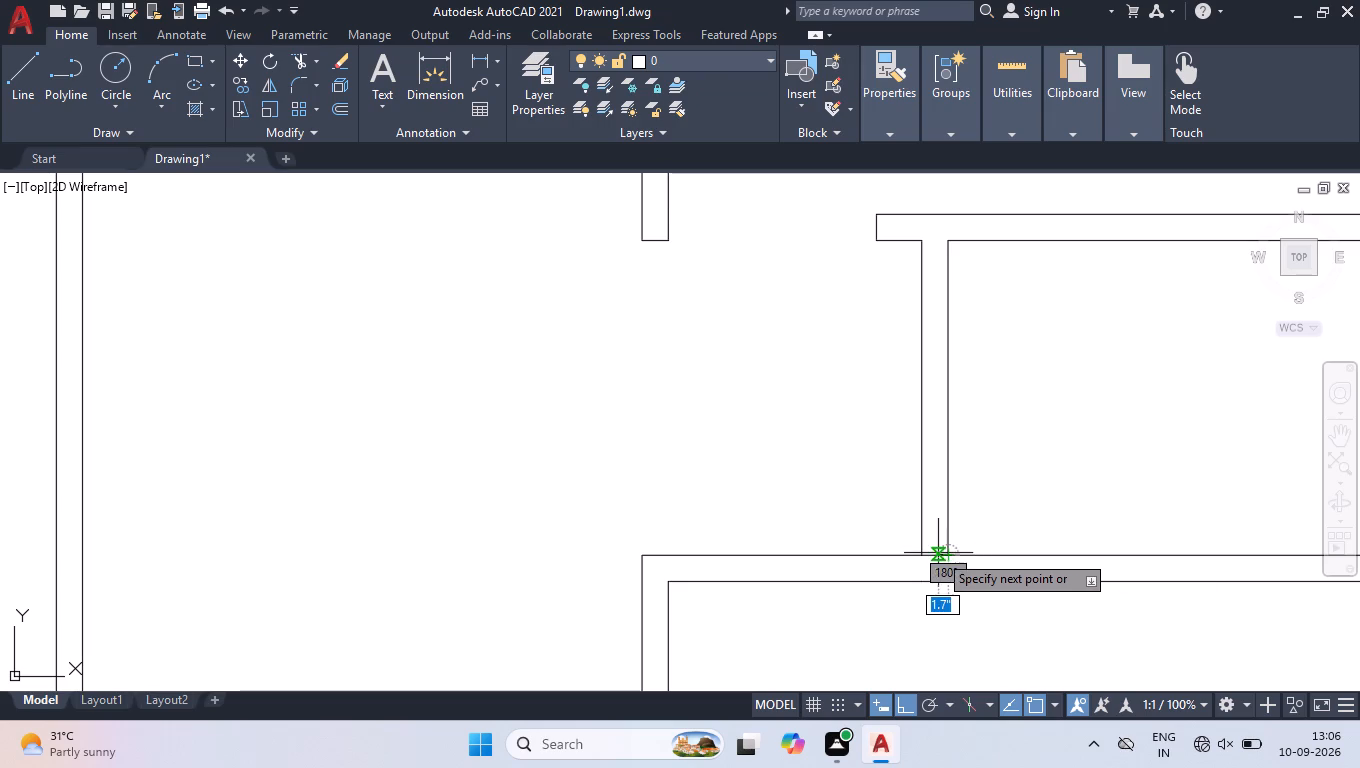
{"action": "left_click", "coordinate": [926, 554]}
{"action": "key", "text": "Return"}
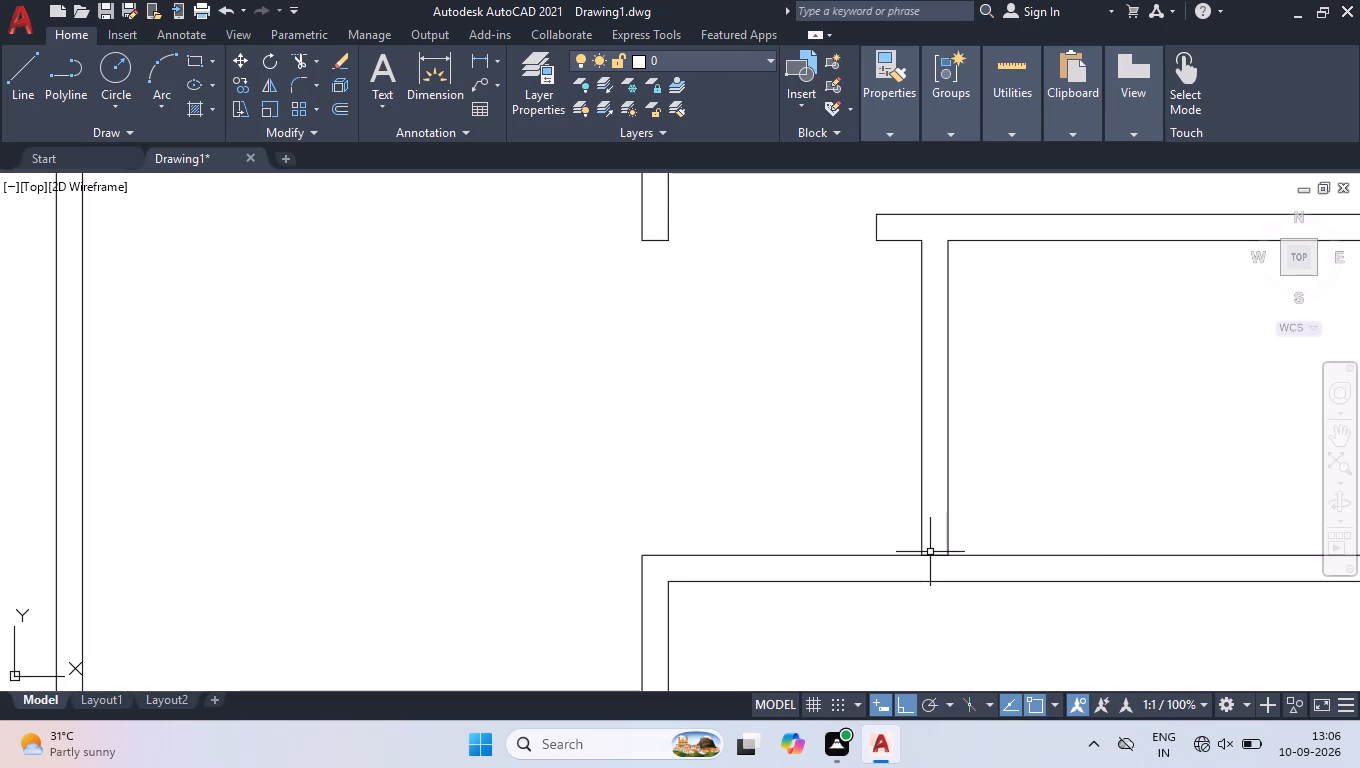
Move the new cross line 2'8" up the small room's left wall, away from the bottom wall.
{"action": "left_click_drag", "start_coordinate": [902, 540], "coordinate": [912, 544]}
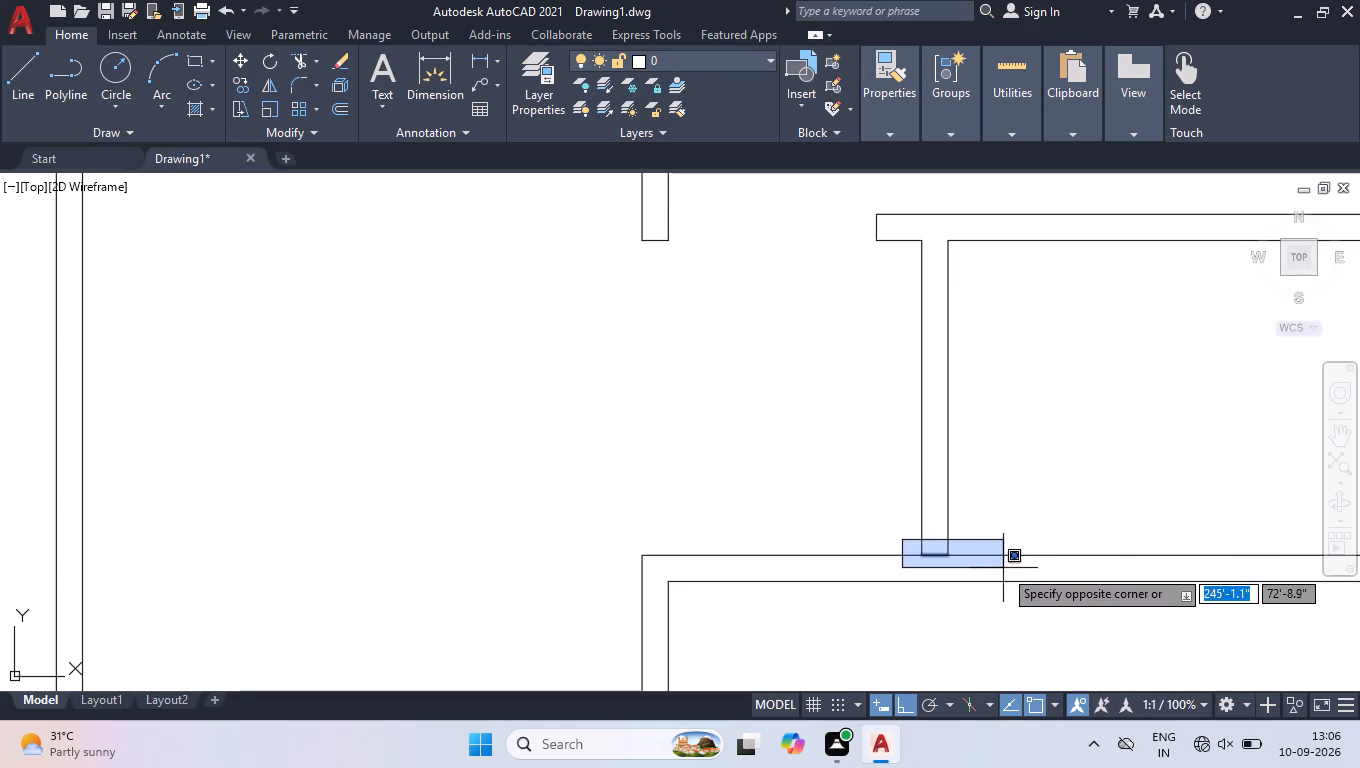
{"action": "left_click", "coordinate": [1003, 568]}
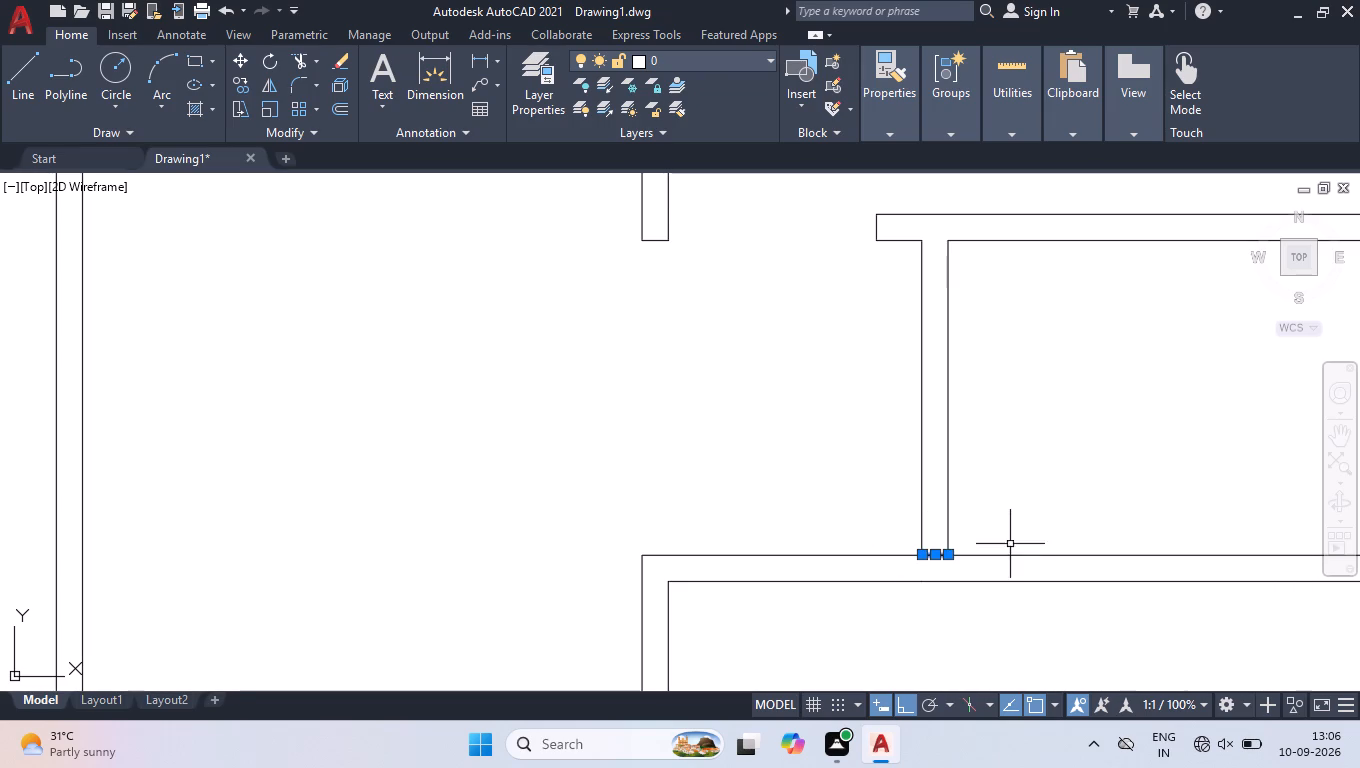
{"action": "scroll", "coordinate": [1003, 572], "scroll_direction": "up", "scroll_amount": 1}
{"action": "scroll", "coordinate": [902, 550], "scroll_direction": "up", "scroll_amount": 2}
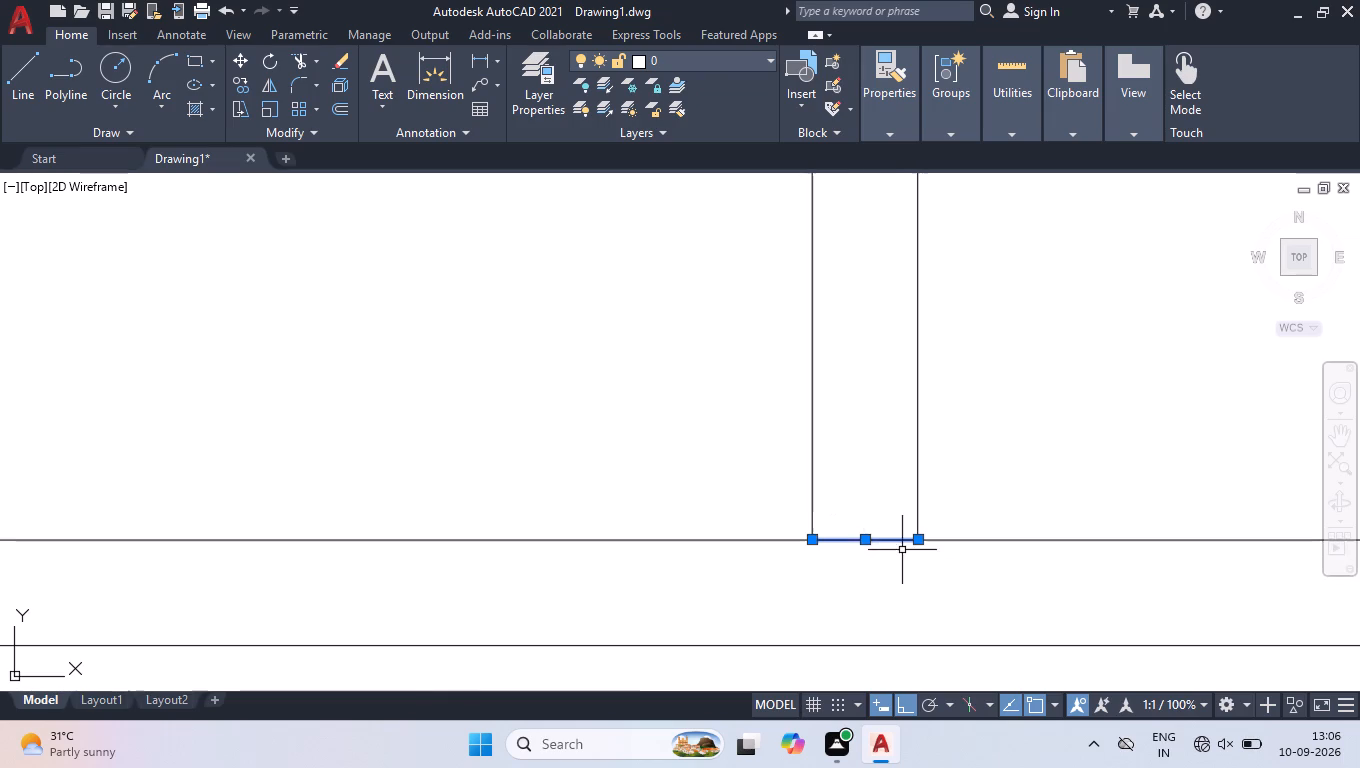
{"action": "left_click", "coordinate": [864, 537]}
{"action": "scroll", "coordinate": [890, 417], "scroll_direction": "down", "scroll_amount": 2}
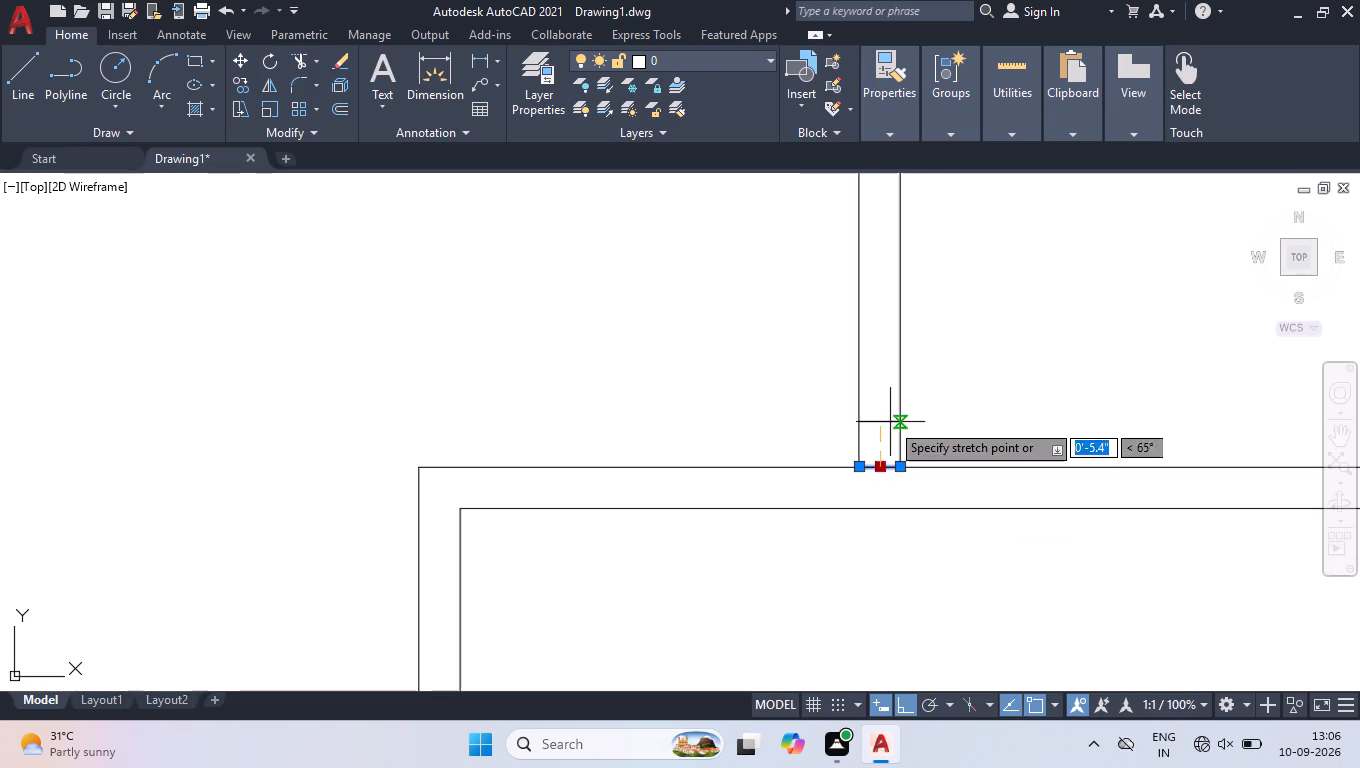
{"action": "scroll", "coordinate": [898, 333], "scroll_direction": "down", "scroll_amount": 2}
{"action": "scroll", "coordinate": [879, 201], "scroll_direction": "up", "scroll_amount": 2}
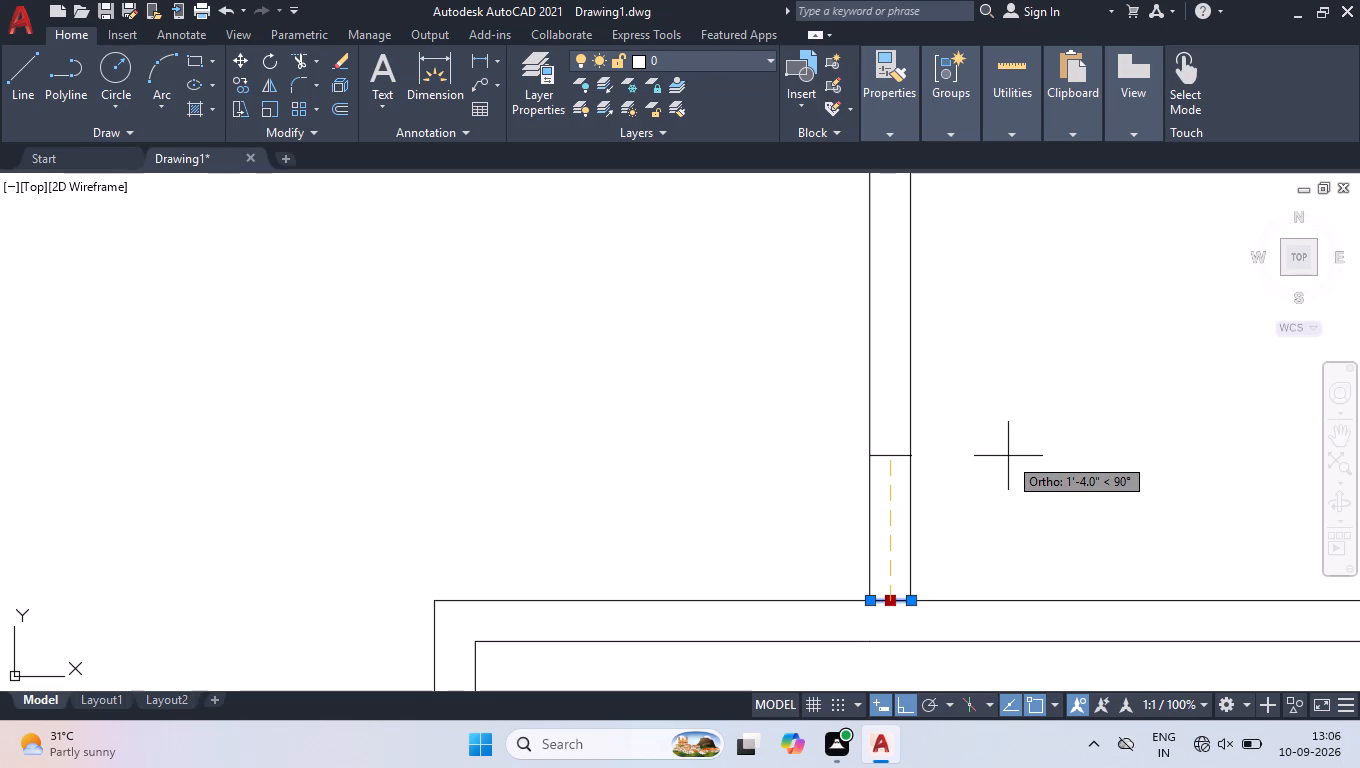
{"action": "type", "text": "2'8"}
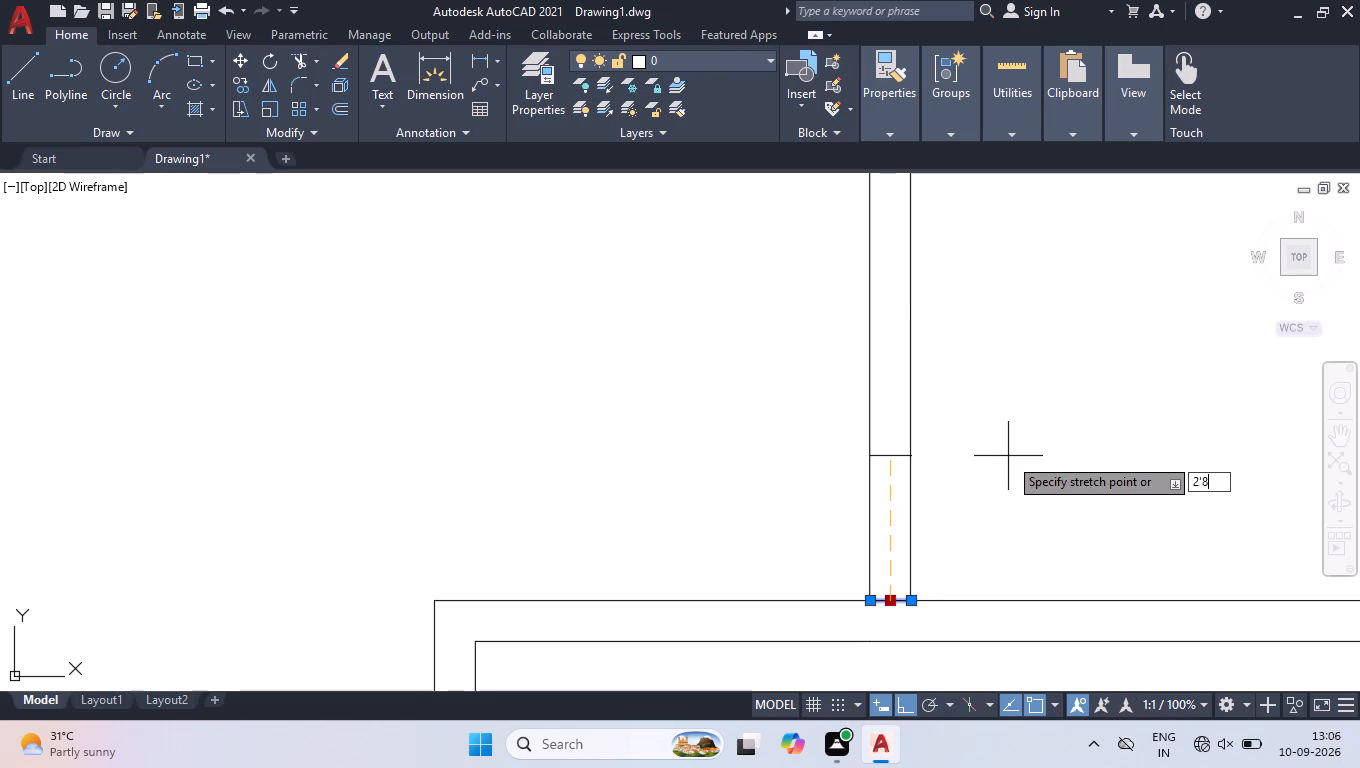
{"action": "key", "text": "Return"}
{"action": "key", "text": "Return"}
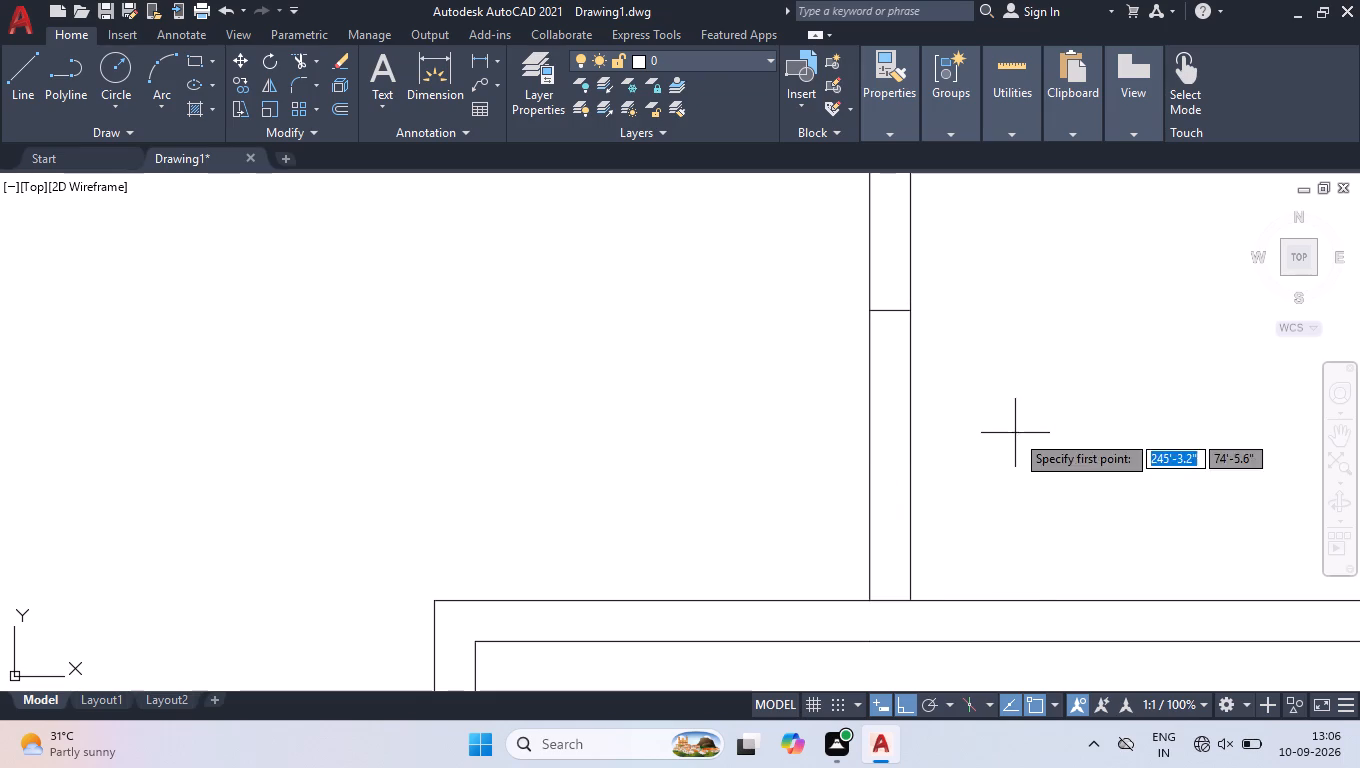
{"action": "key", "text": "Return"}
{"action": "key", "text": "Return"}
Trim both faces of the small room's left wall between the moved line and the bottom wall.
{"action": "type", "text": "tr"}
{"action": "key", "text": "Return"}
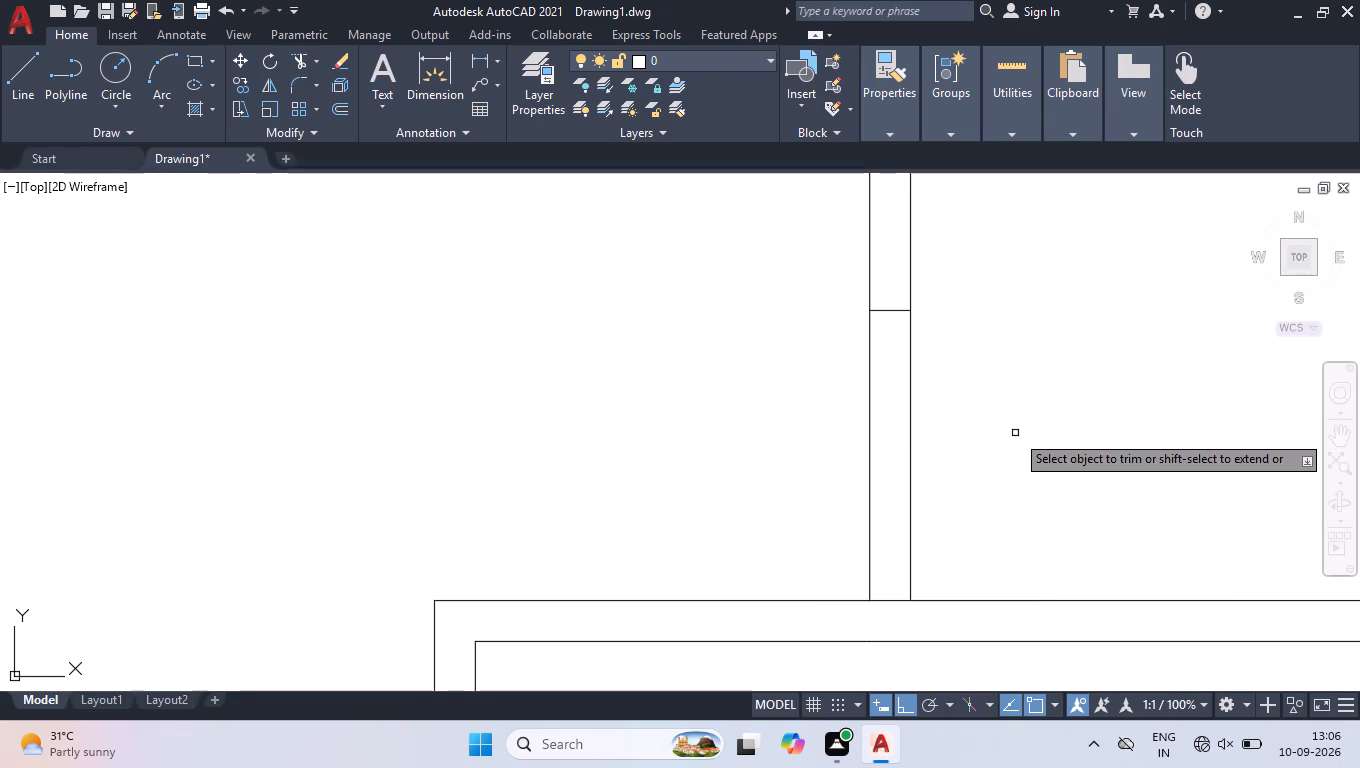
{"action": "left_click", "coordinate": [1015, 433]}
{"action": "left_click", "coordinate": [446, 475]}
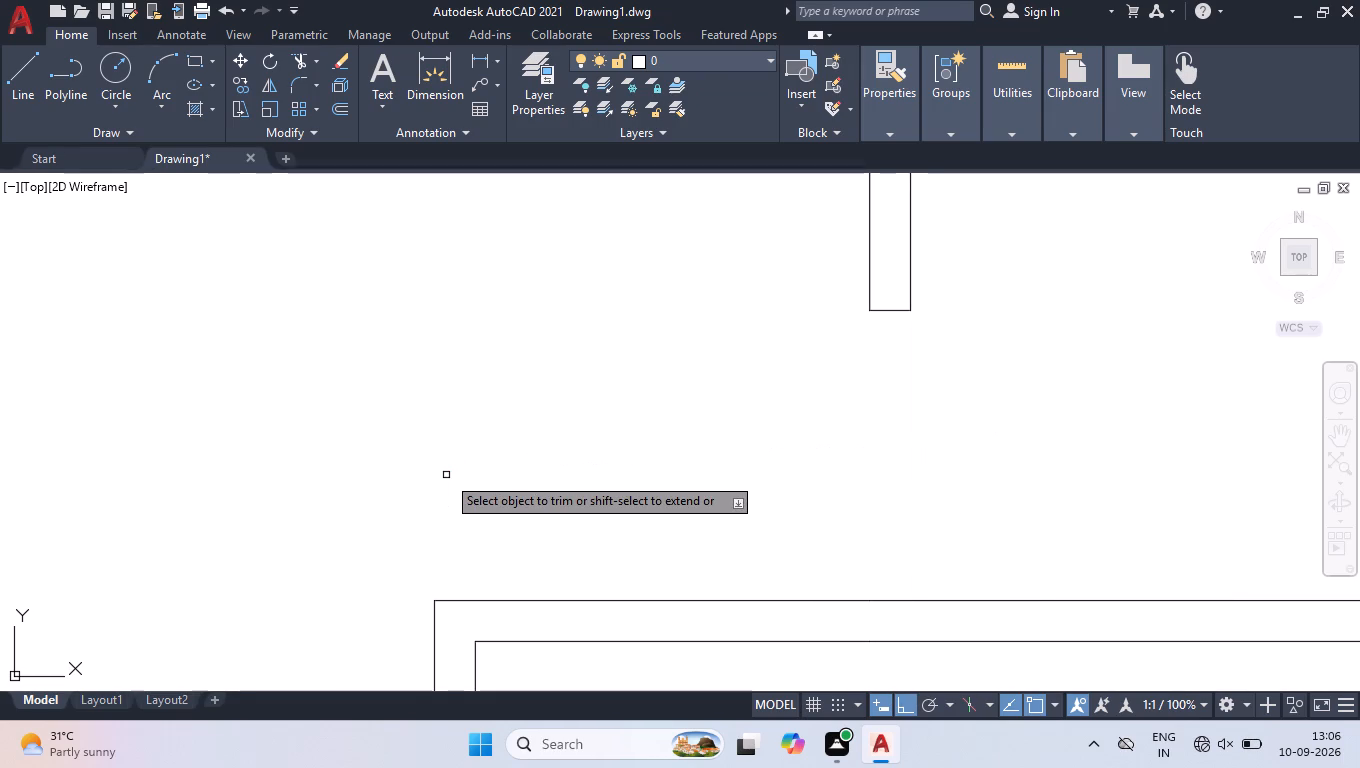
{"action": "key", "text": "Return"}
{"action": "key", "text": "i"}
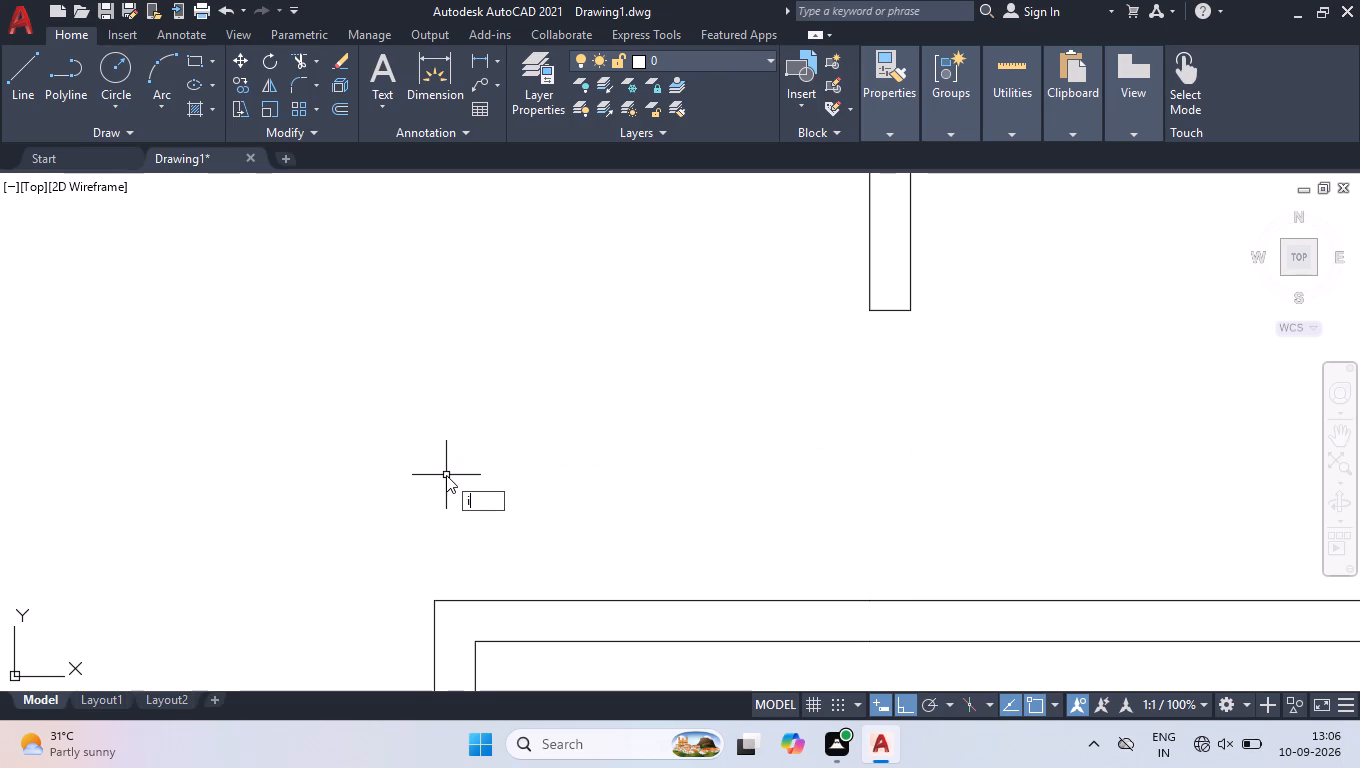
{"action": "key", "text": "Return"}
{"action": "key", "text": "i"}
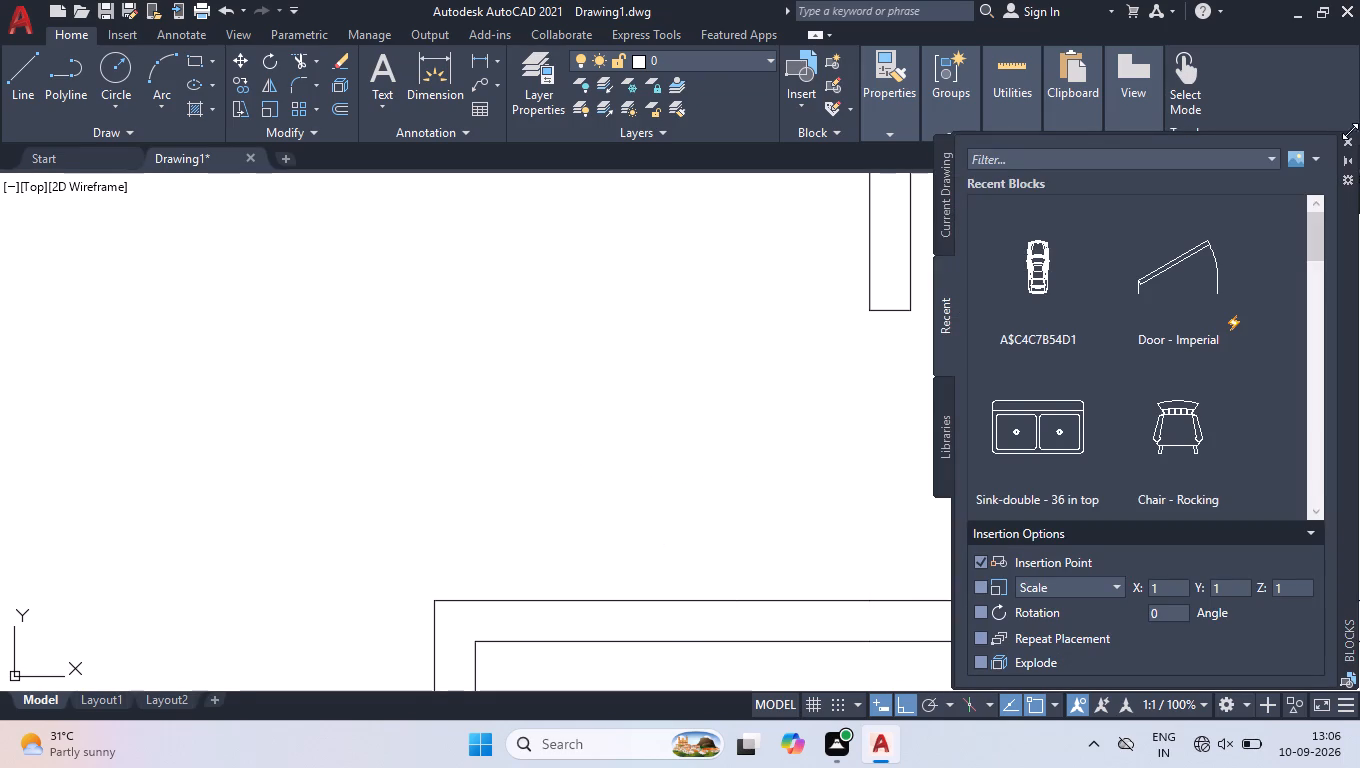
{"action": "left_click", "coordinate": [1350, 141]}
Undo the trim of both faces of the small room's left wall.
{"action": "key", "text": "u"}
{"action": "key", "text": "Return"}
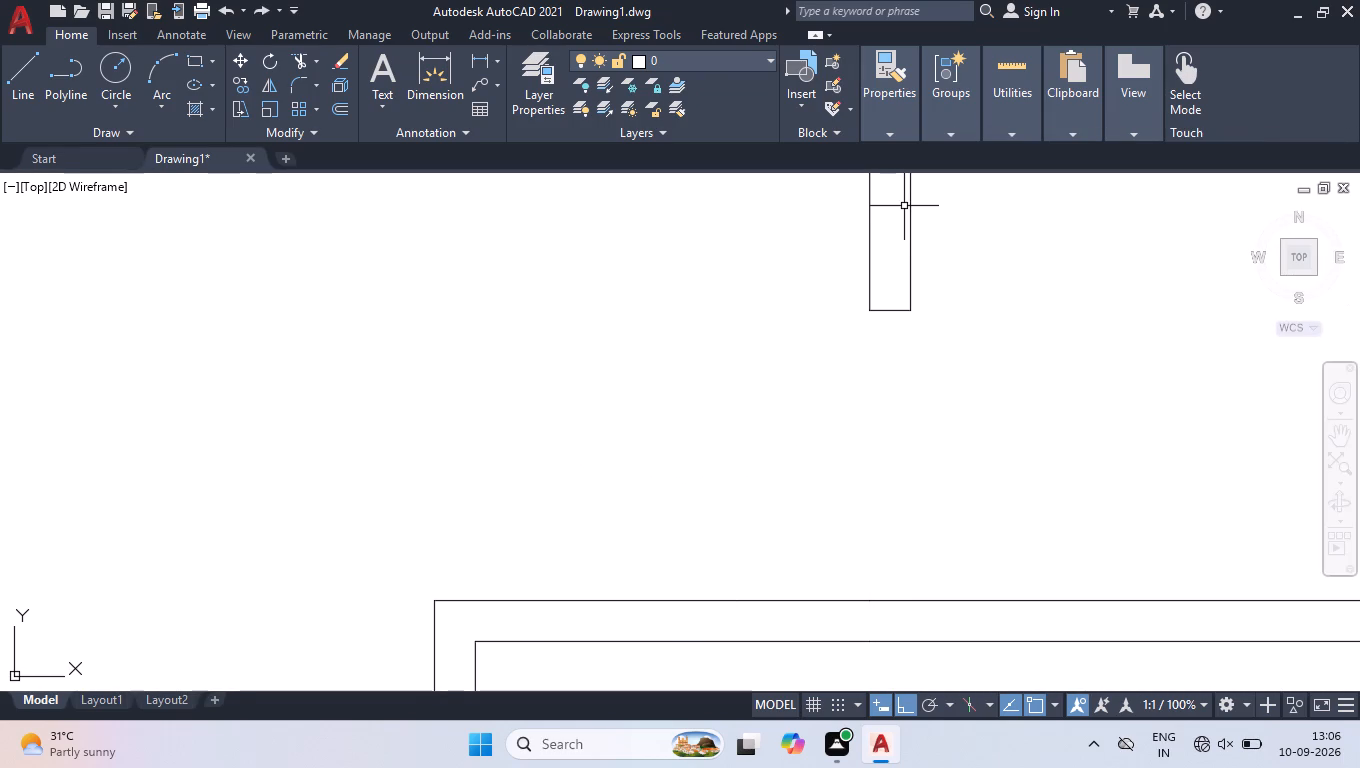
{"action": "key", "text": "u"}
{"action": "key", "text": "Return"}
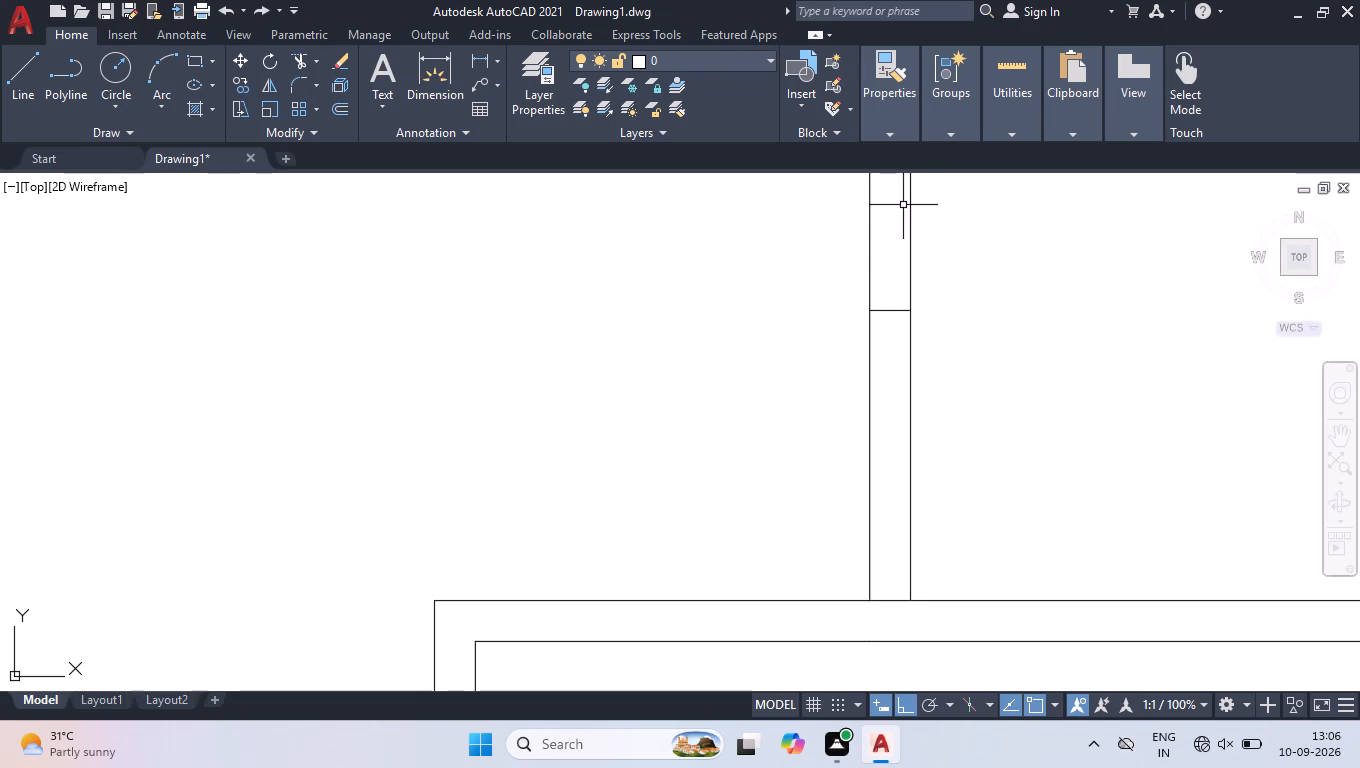
Trim only the inner face of the small room's left wall between the moved line and the bottom wall.
{"action": "type", "text": "tr"}
{"action": "key", "text": "Return"}
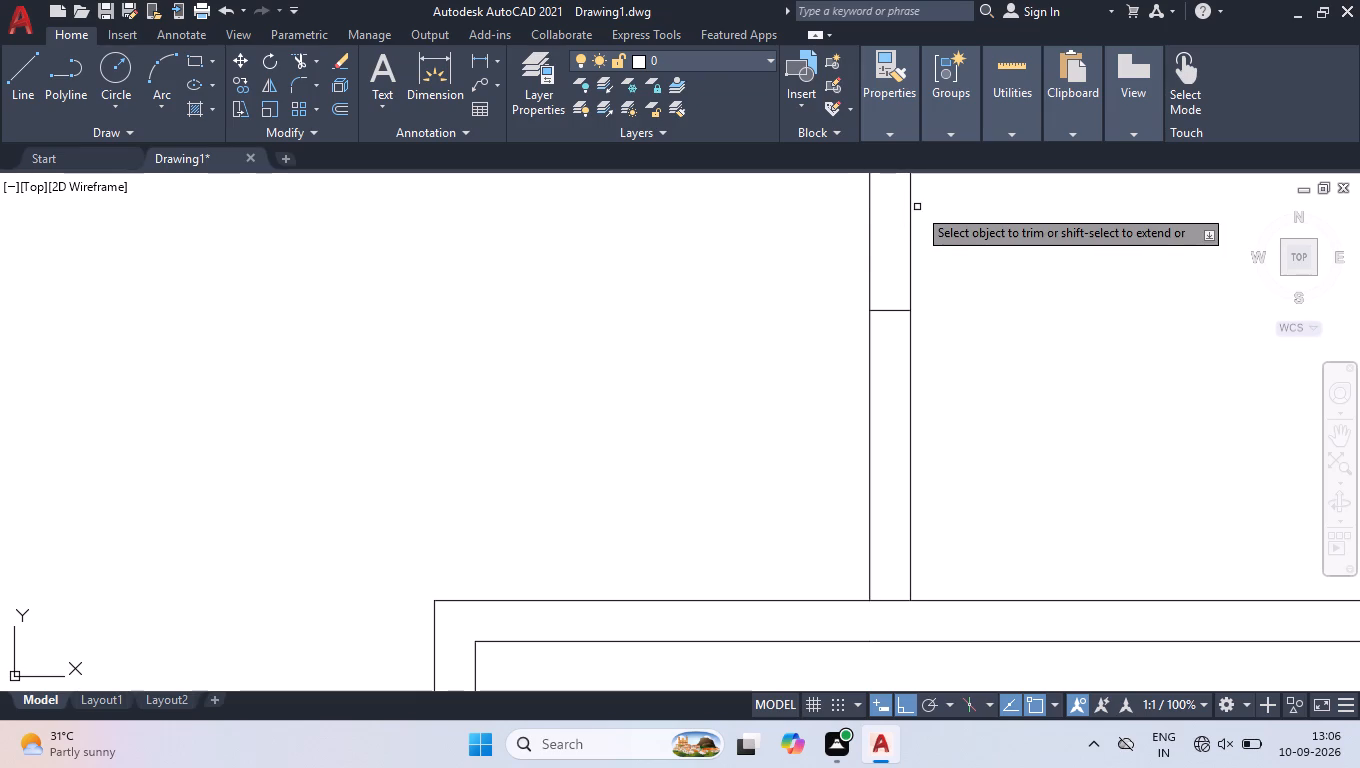
{"action": "left_click", "coordinate": [919, 430]}
{"action": "left_click", "coordinate": [906, 438]}
{"action": "key", "text": "space"}
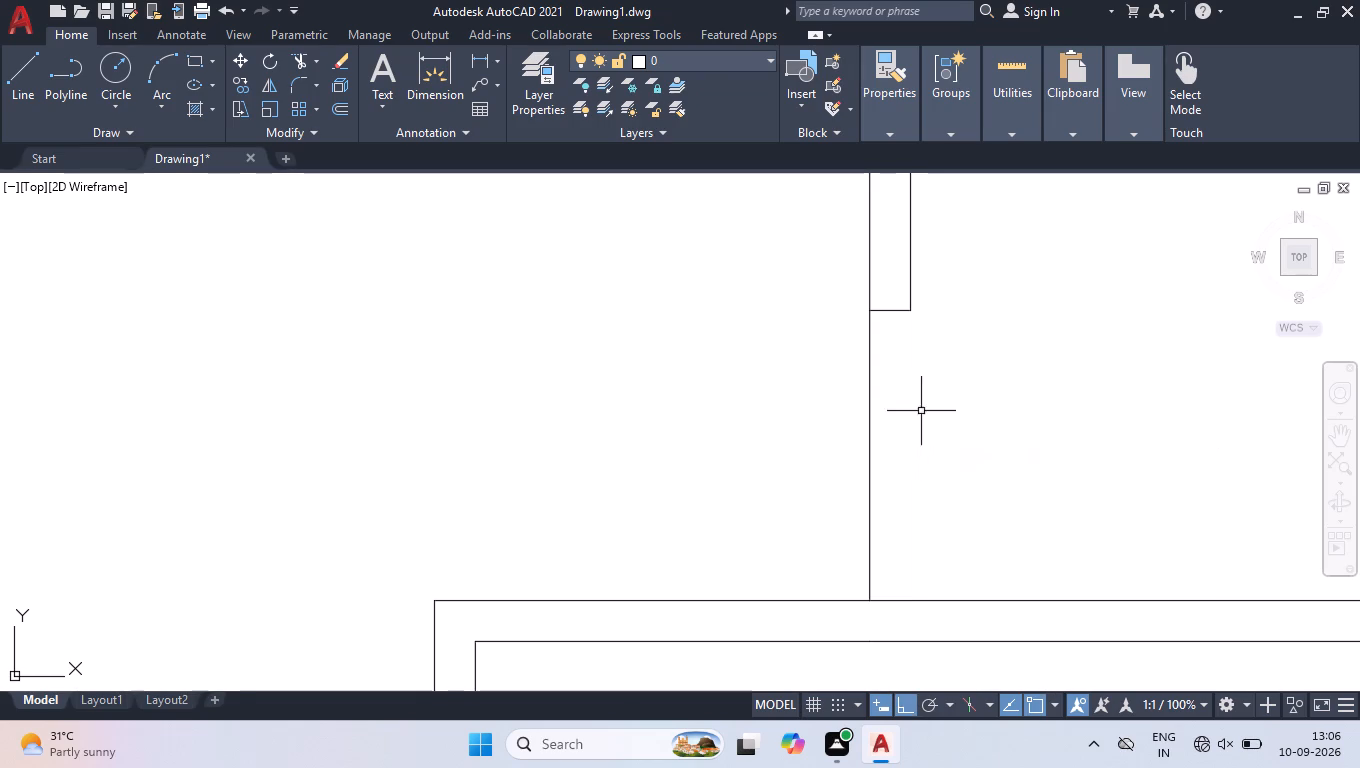
Extend the lower face line of the lower-right room's top wall to the outer face of its left wall.
{"action": "scroll", "coordinate": [945, 361], "scroll_direction": "down", "scroll_amount": 3}
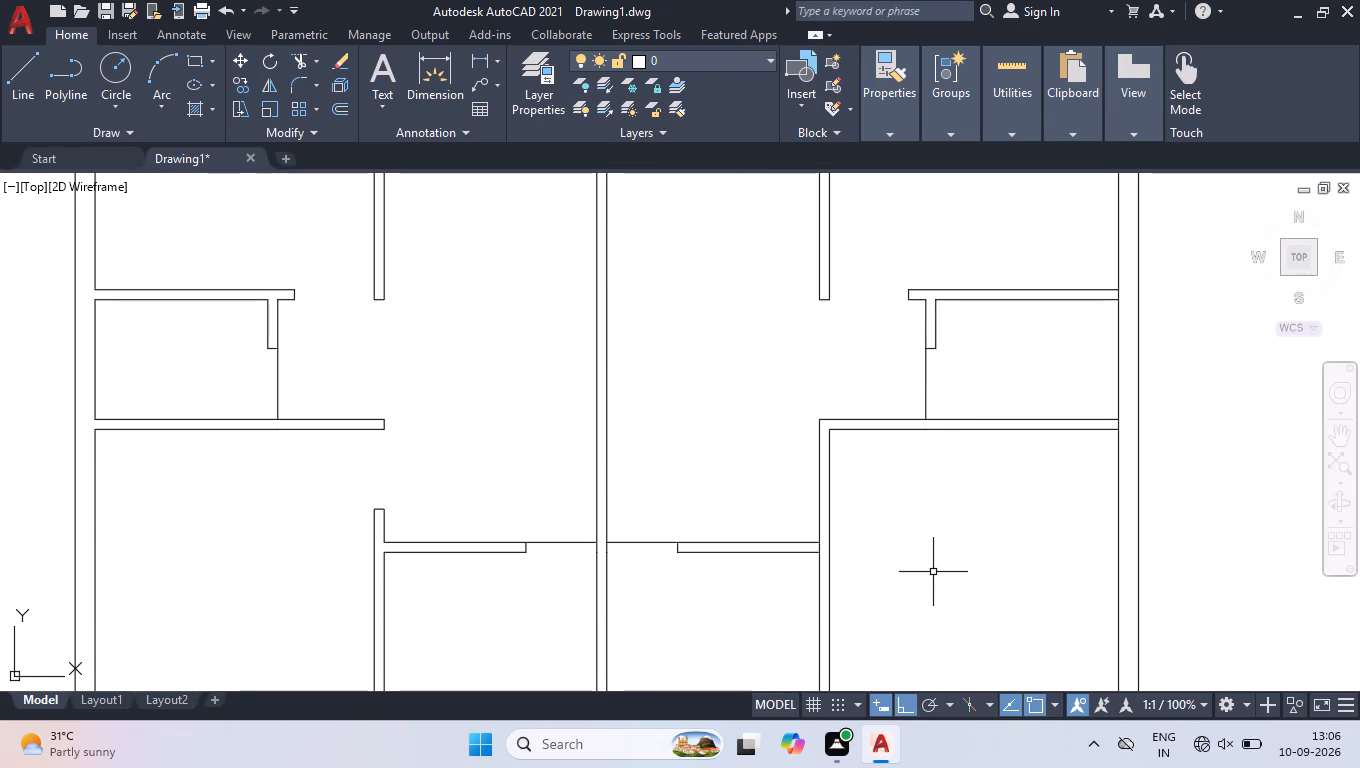
{"action": "scroll", "coordinate": [825, 483], "scroll_direction": "up", "scroll_amount": 2}
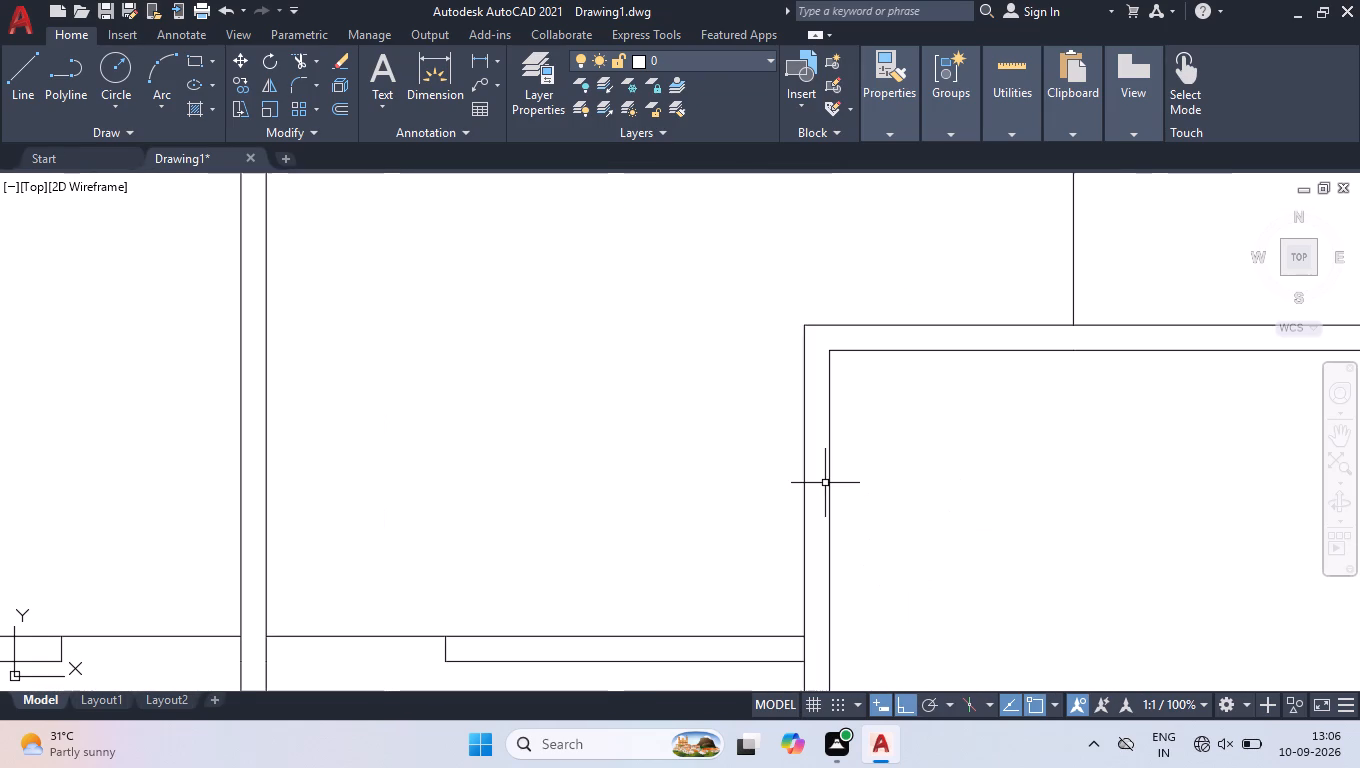
{"action": "type", "text": "ex"}
{"action": "key", "text": "Return"}
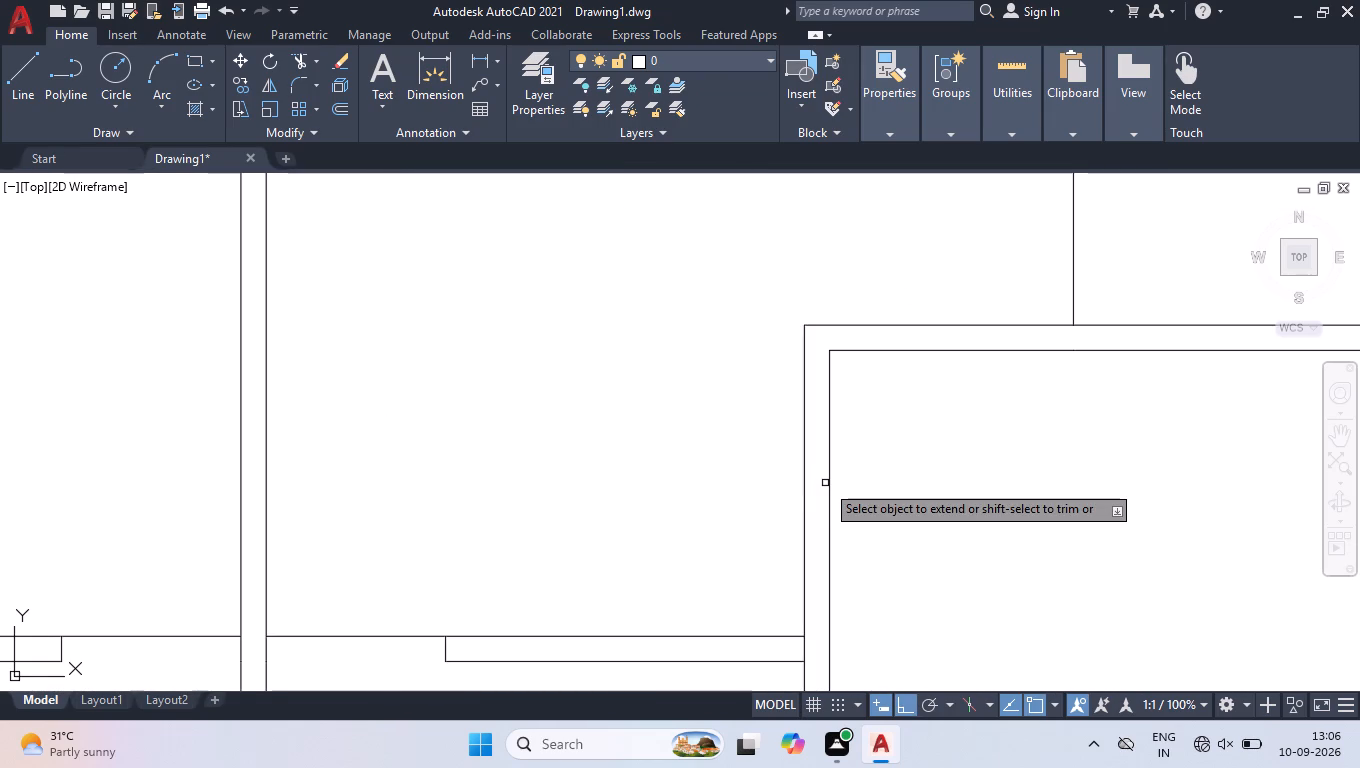
{"action": "left_click", "coordinate": [858, 352]}
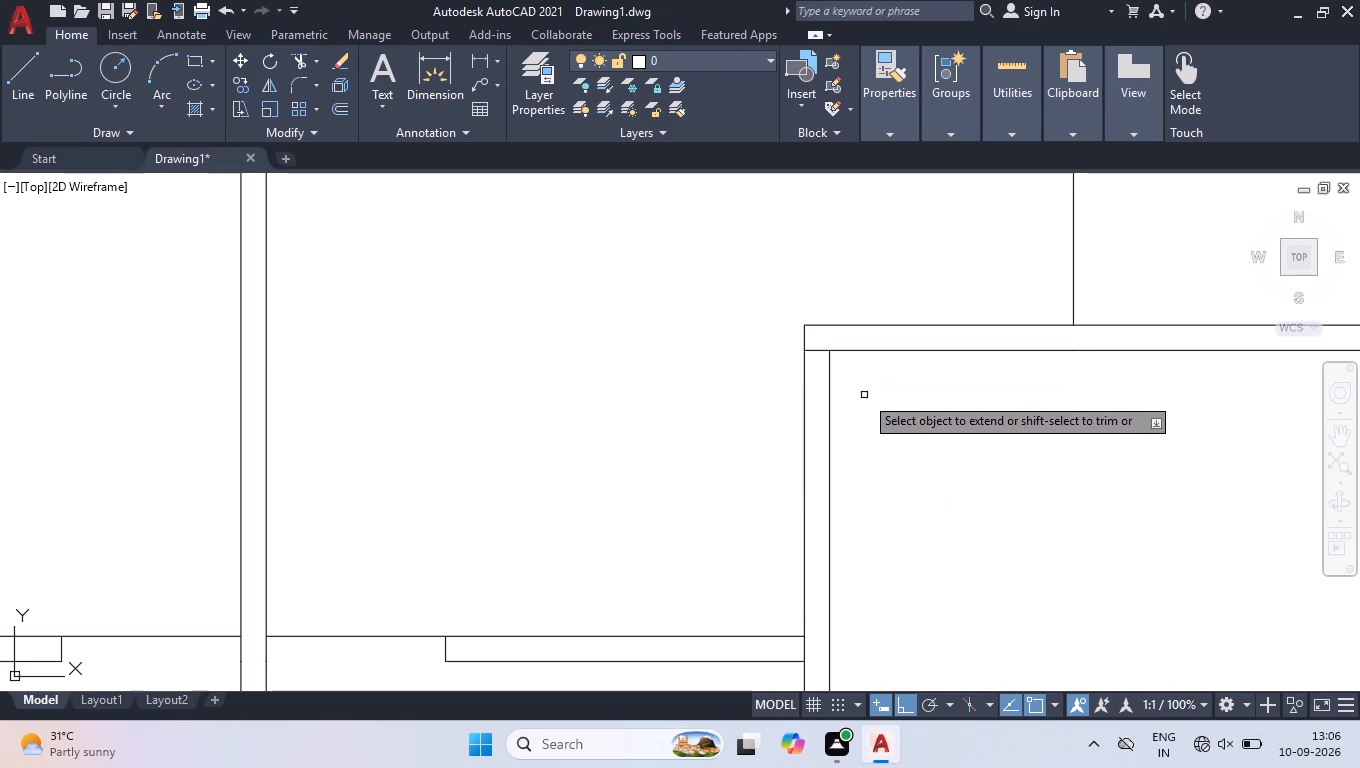
{"action": "key", "text": "Return"}
Join the segments of the extended lower face line of the lower-right room's top wall.
{"action": "left_click", "coordinate": [1199, 335]}
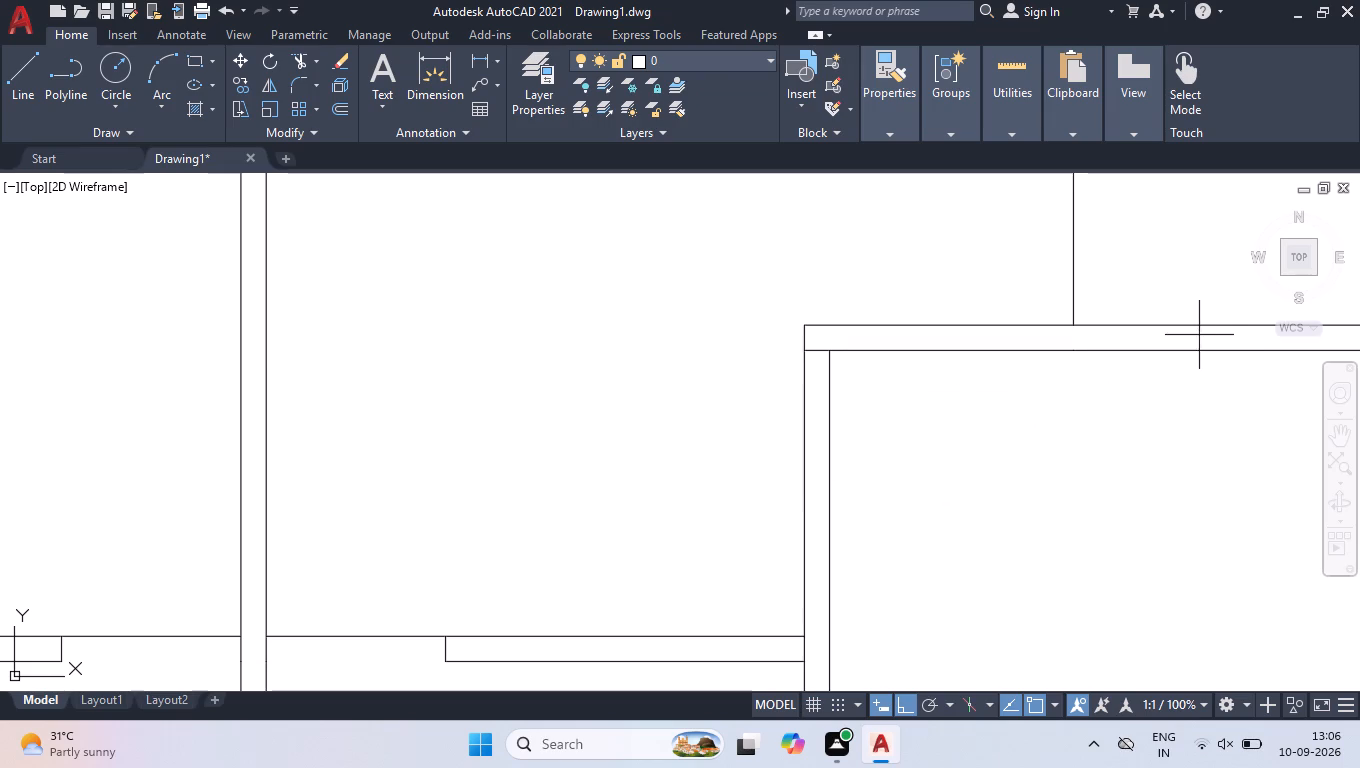
{"action": "left_click", "coordinate": [1058, 434]}
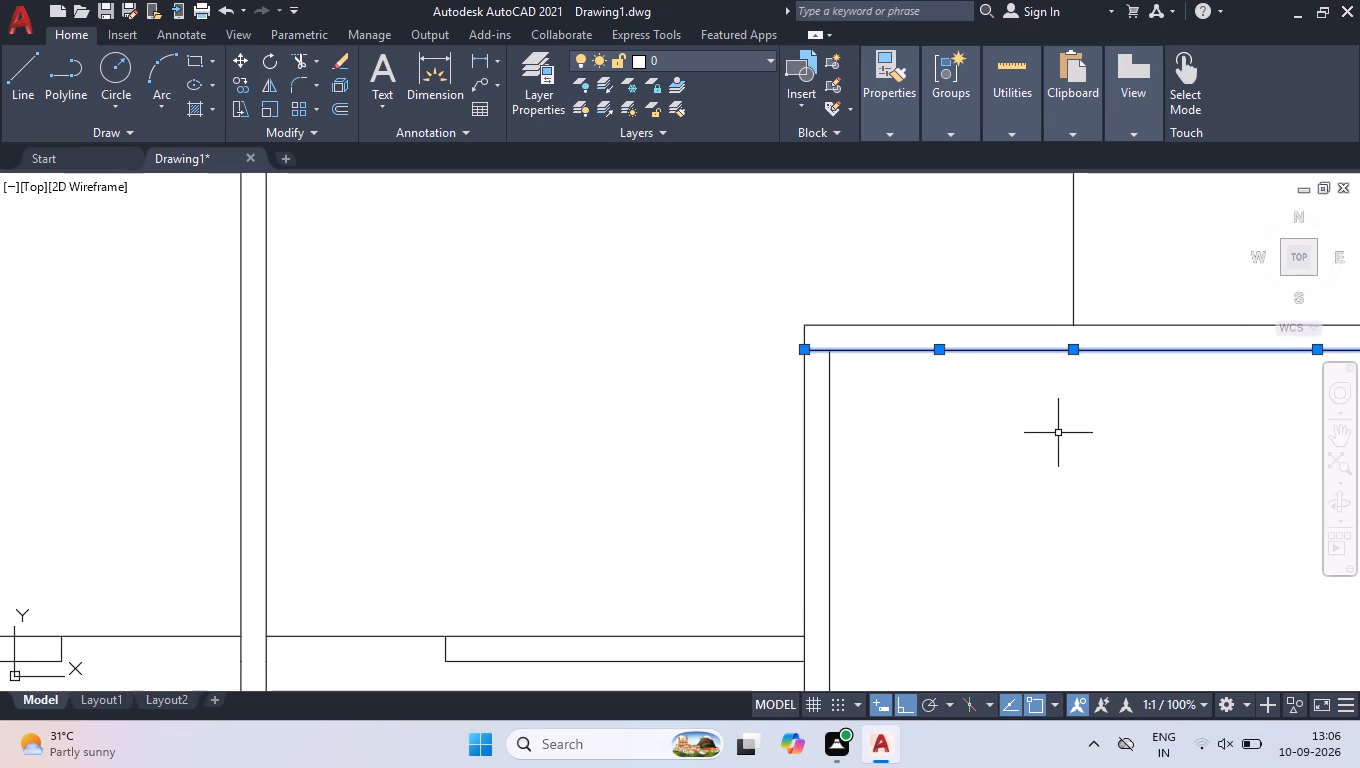
{"action": "key", "text": "j"}
{"action": "key", "text": "Return"}
Draw a short line across the top of the lower-right room's left wall, from inner to outer face.
{"action": "key", "text": "l"}
{"action": "key", "text": "Return"}
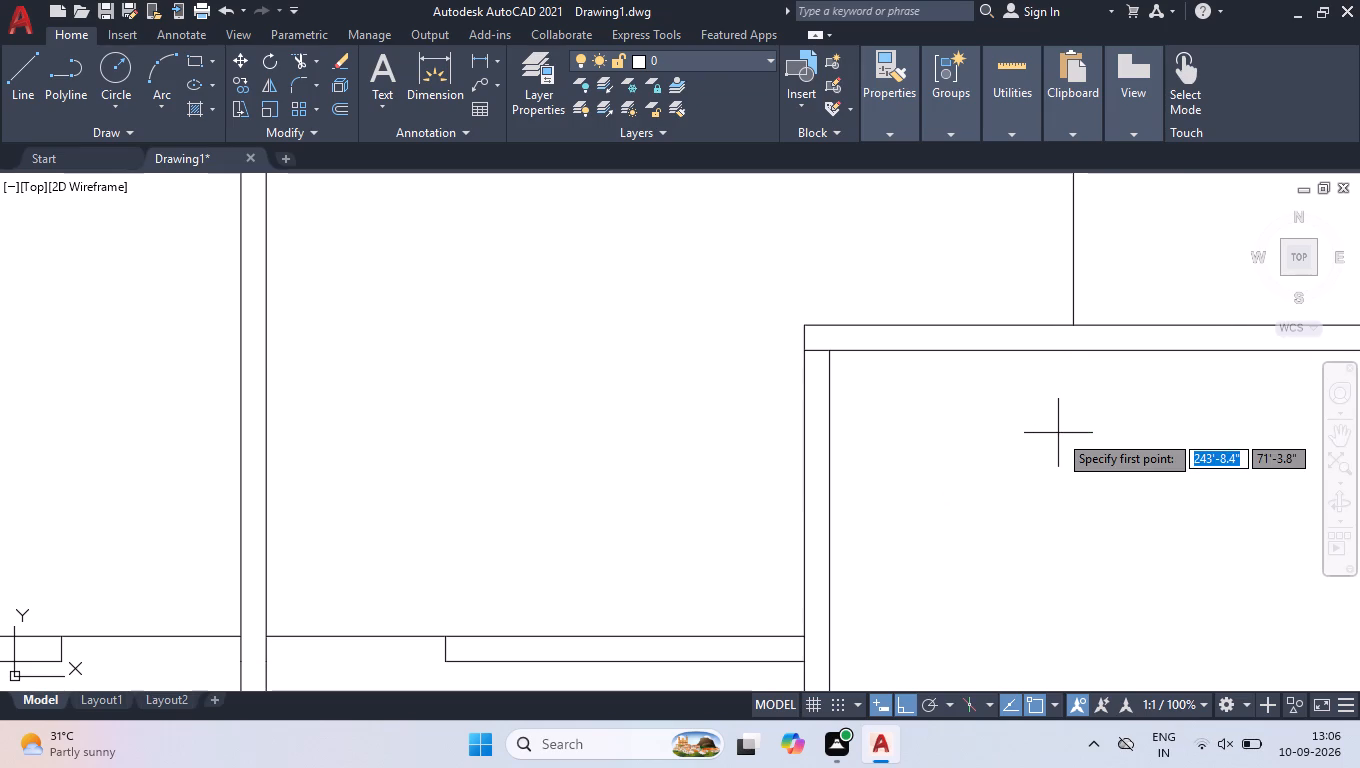
{"action": "left_click", "coordinate": [828, 353]}
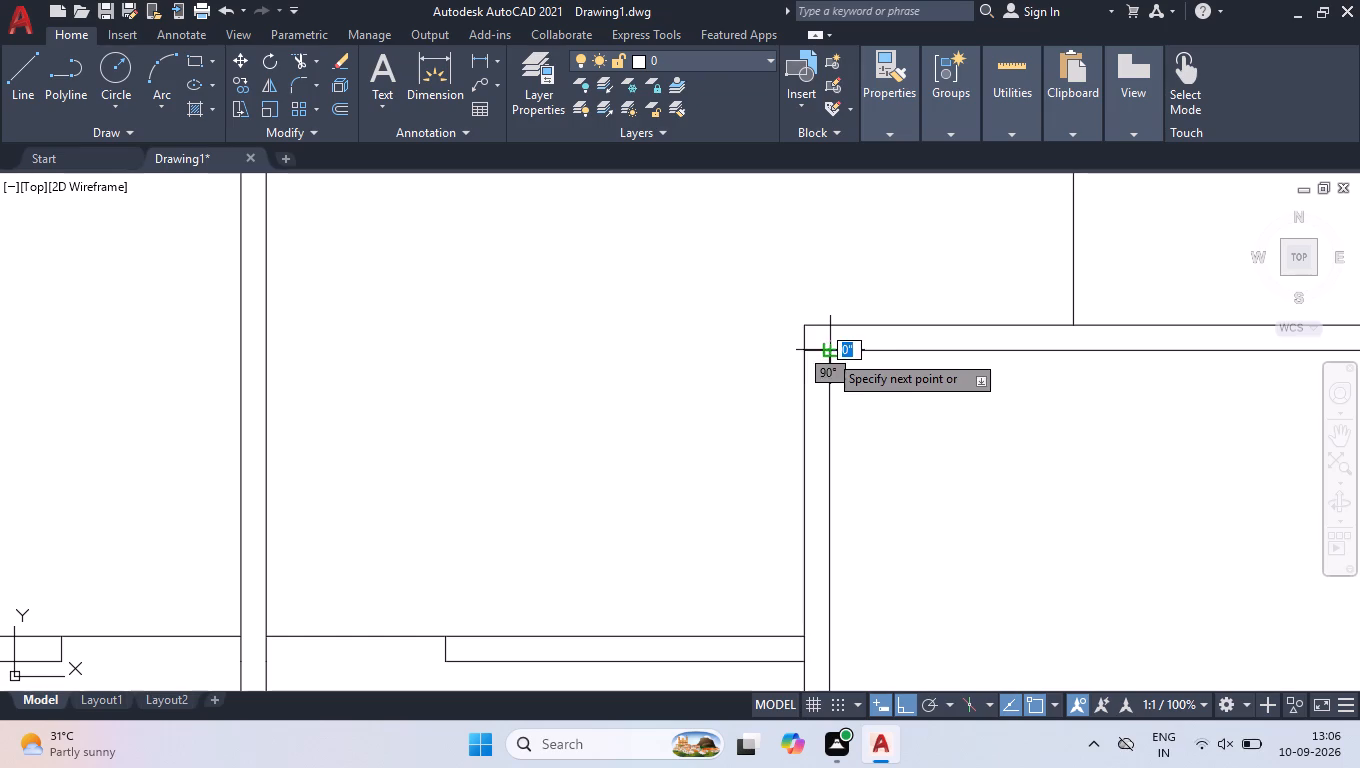
{"action": "left_click", "coordinate": [806, 355]}
{"action": "key", "text": "space"}
Move the short cross line 3' down the lower-right room's left wall, away from the top wall.
{"action": "left_click", "coordinate": [761, 318]}
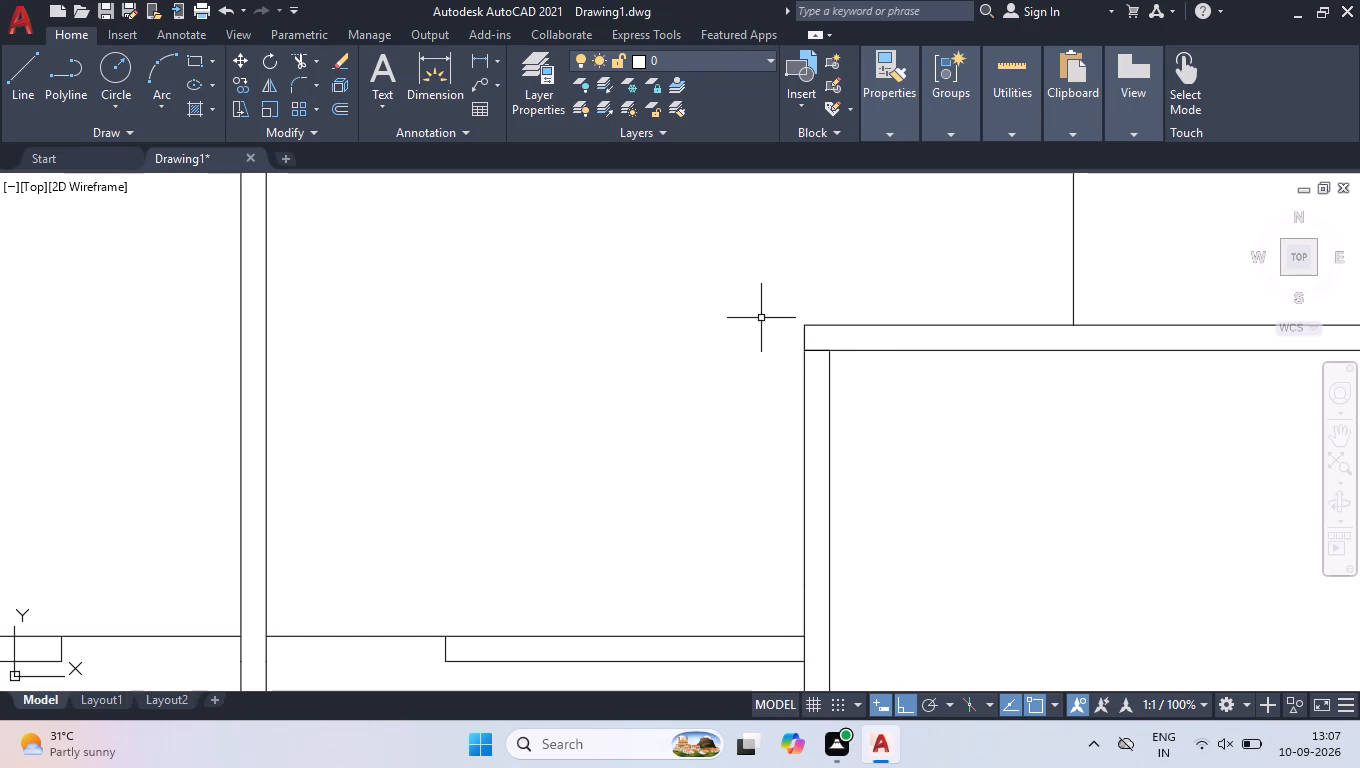
{"action": "left_click", "coordinate": [854, 381]}
{"action": "scroll", "coordinate": [831, 366], "scroll_direction": "up", "scroll_amount": 2}
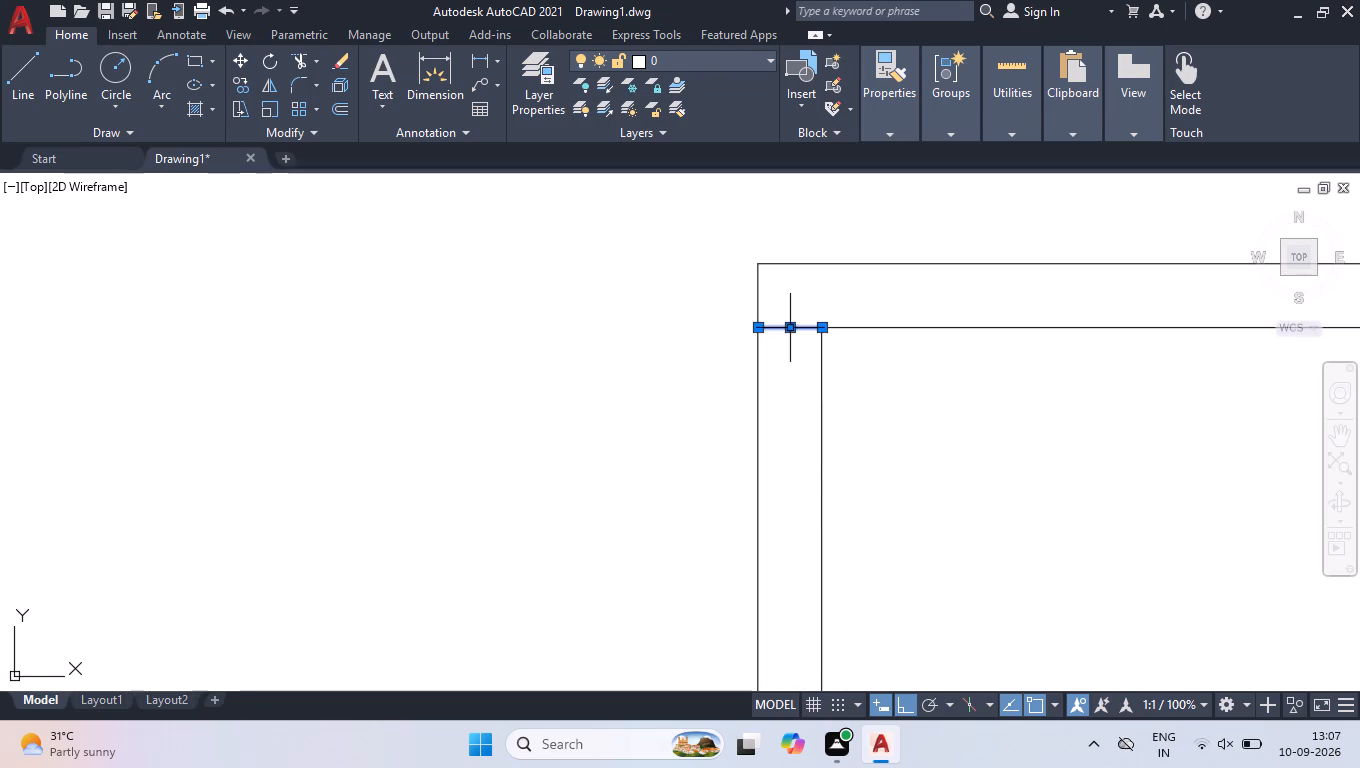
{"action": "left_click", "coordinate": [792, 325]}
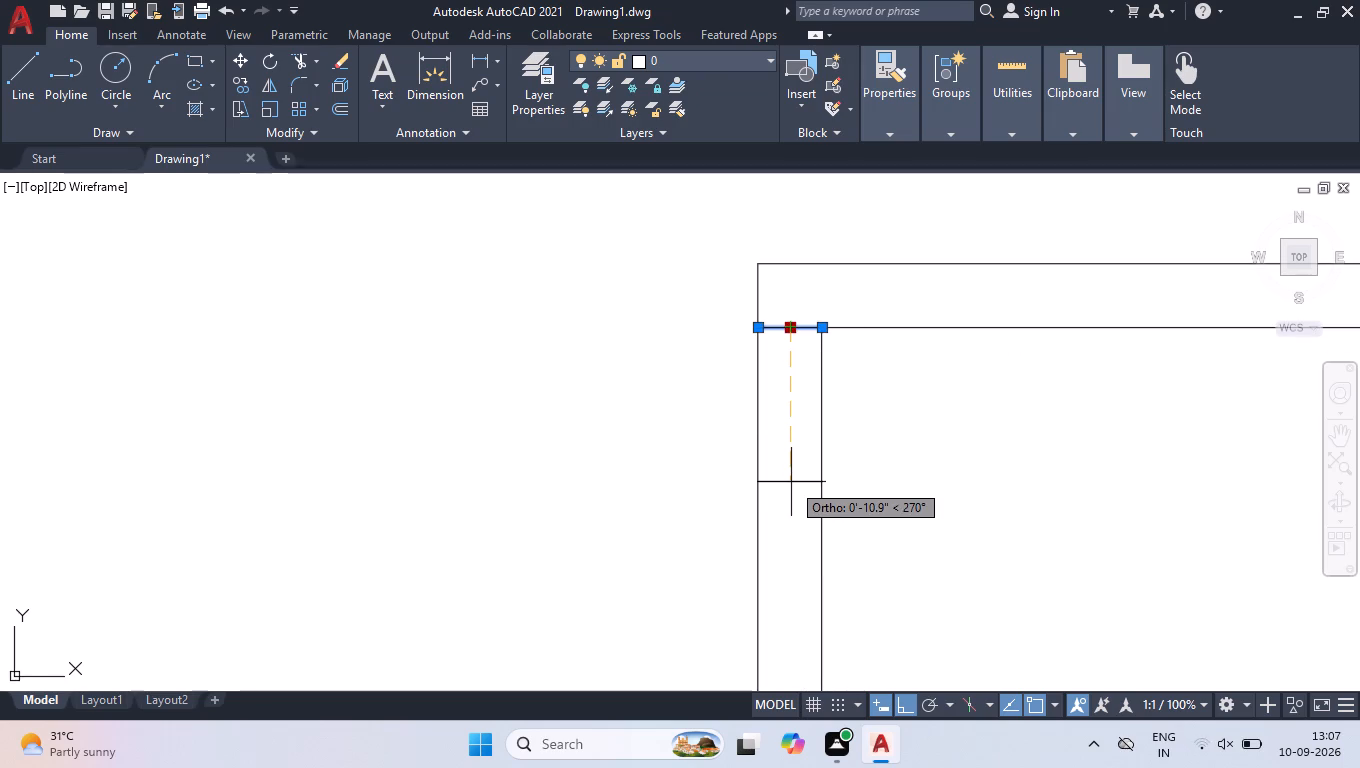
{"action": "type", "text": "3'"}
{"action": "key", "text": "Return"}
Trim both faces of the lower-right room's left wall between the top wall and the moved cross line.
{"action": "scroll", "coordinate": [792, 481], "scroll_direction": "down", "scroll_amount": 2}
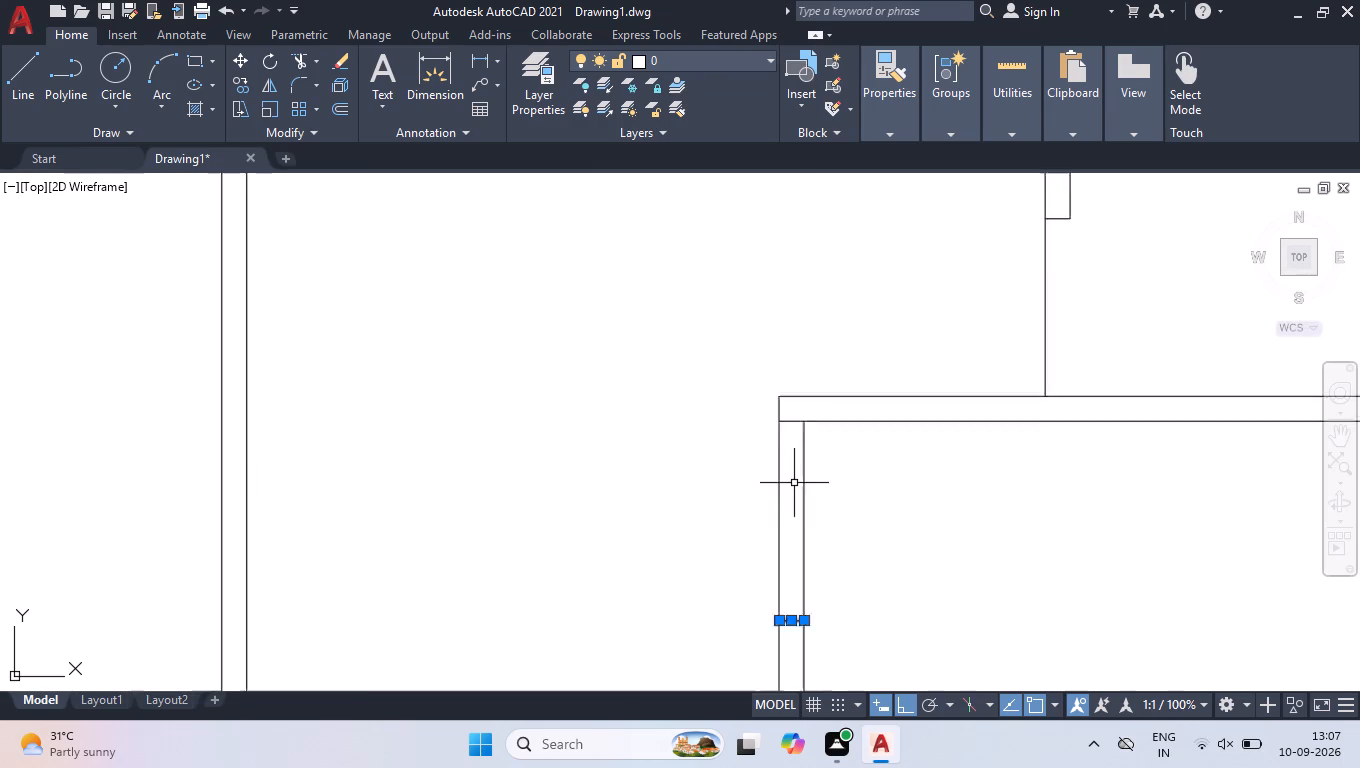
{"action": "scroll", "coordinate": [794, 483], "scroll_direction": "down", "scroll_amount": 2}
{"action": "scroll", "coordinate": [782, 561], "scroll_direction": "up", "scroll_amount": 3}
{"action": "scroll", "coordinate": [881, 388], "scroll_direction": "down", "scroll_amount": 1}
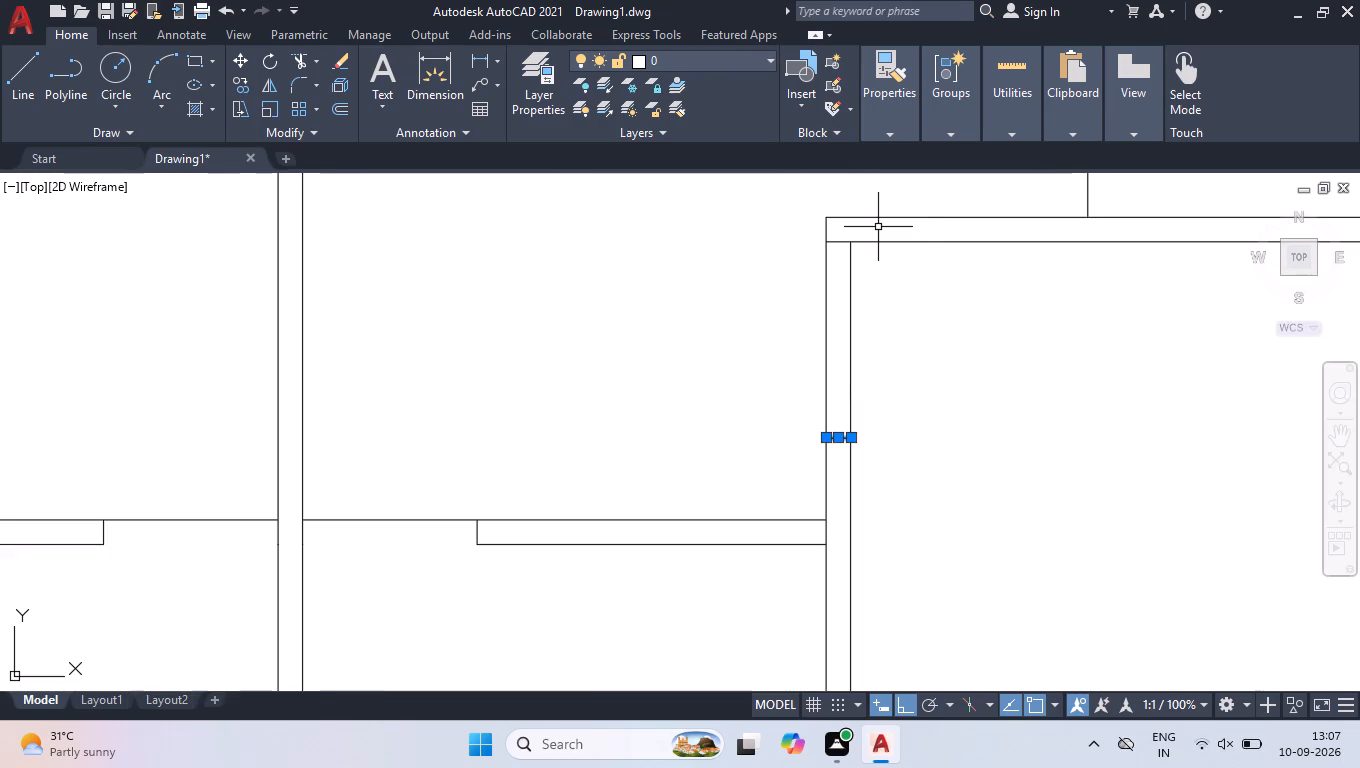
{"action": "scroll", "coordinate": [878, 227], "scroll_direction": "up", "scroll_amount": 1}
{"action": "key", "text": "space"}
{"action": "key", "text": "space"}
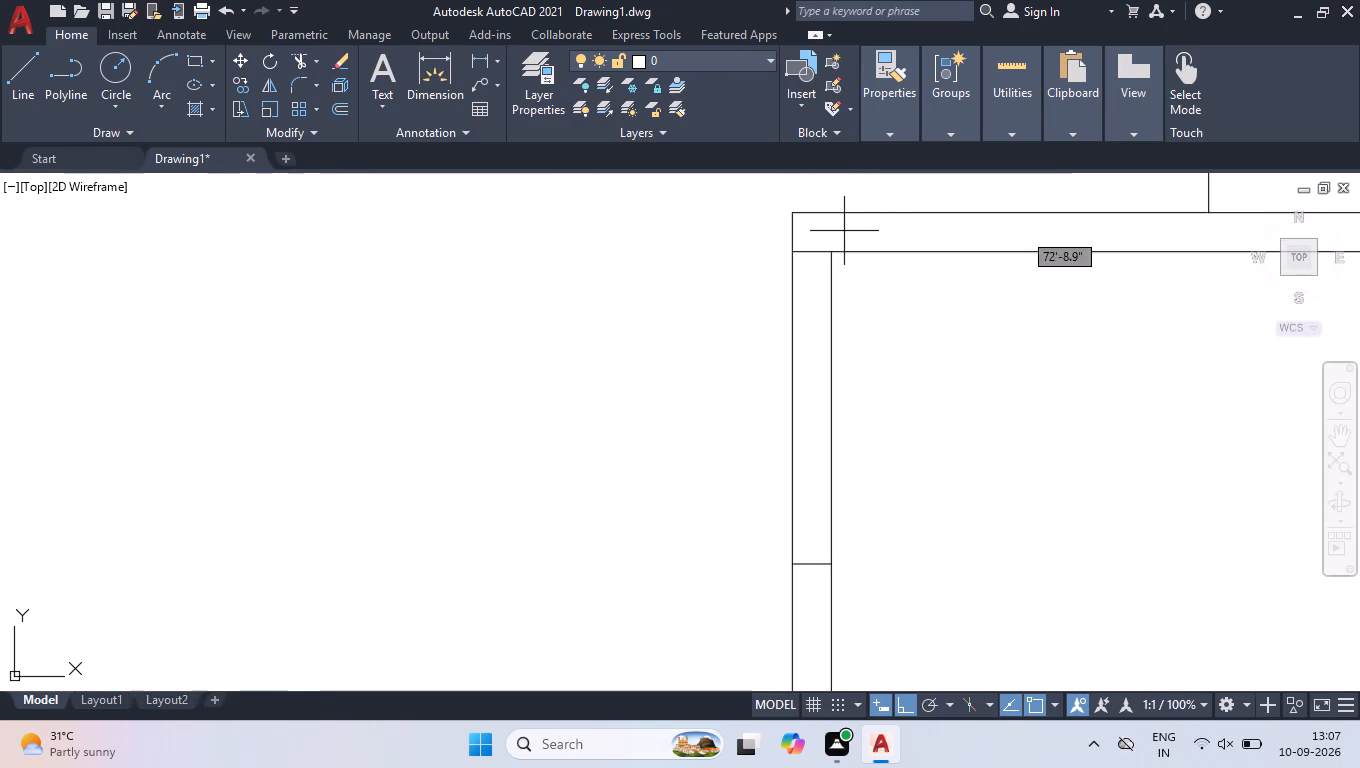
{"action": "key", "text": "space"}
{"action": "type", "text": "tr"}
{"action": "key", "text": "Return"}
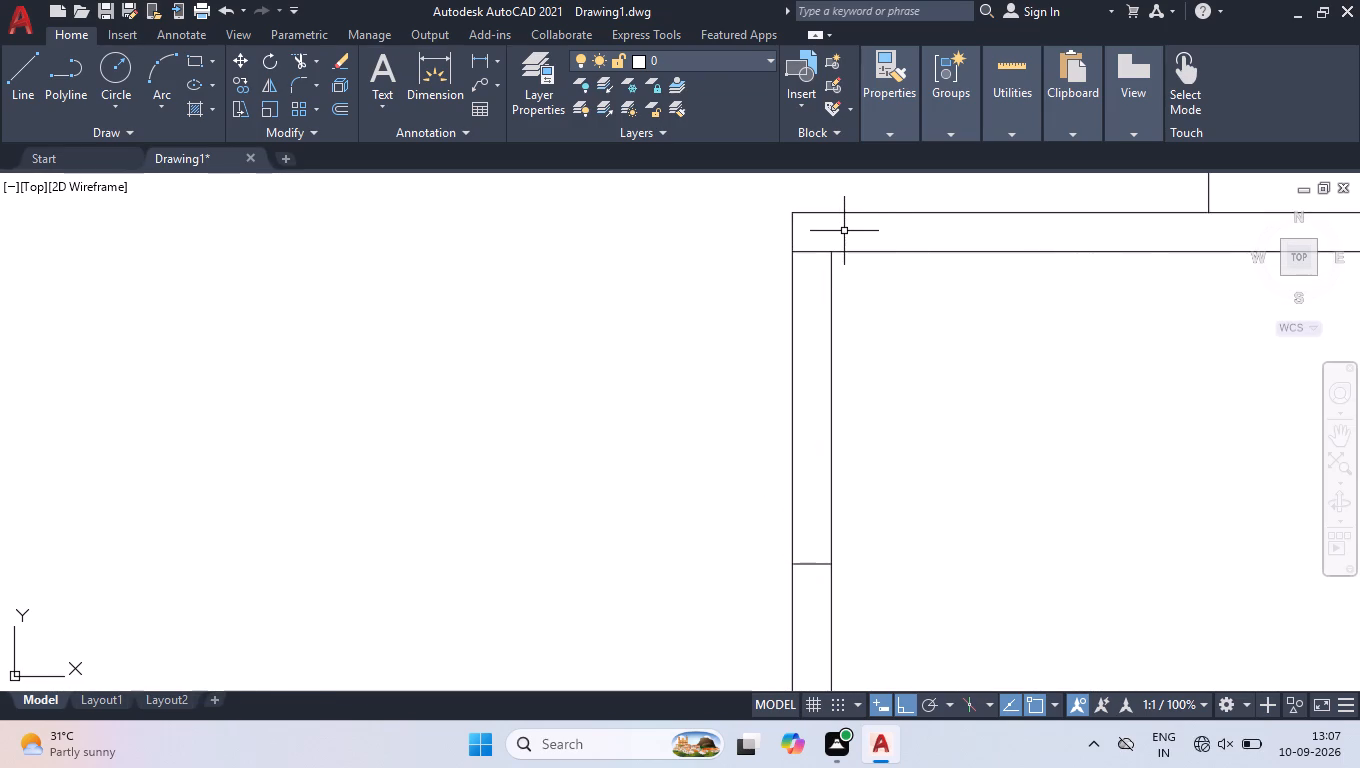
{"action": "left_click", "coordinate": [865, 328]}
{"action": "left_click", "coordinate": [644, 432]}
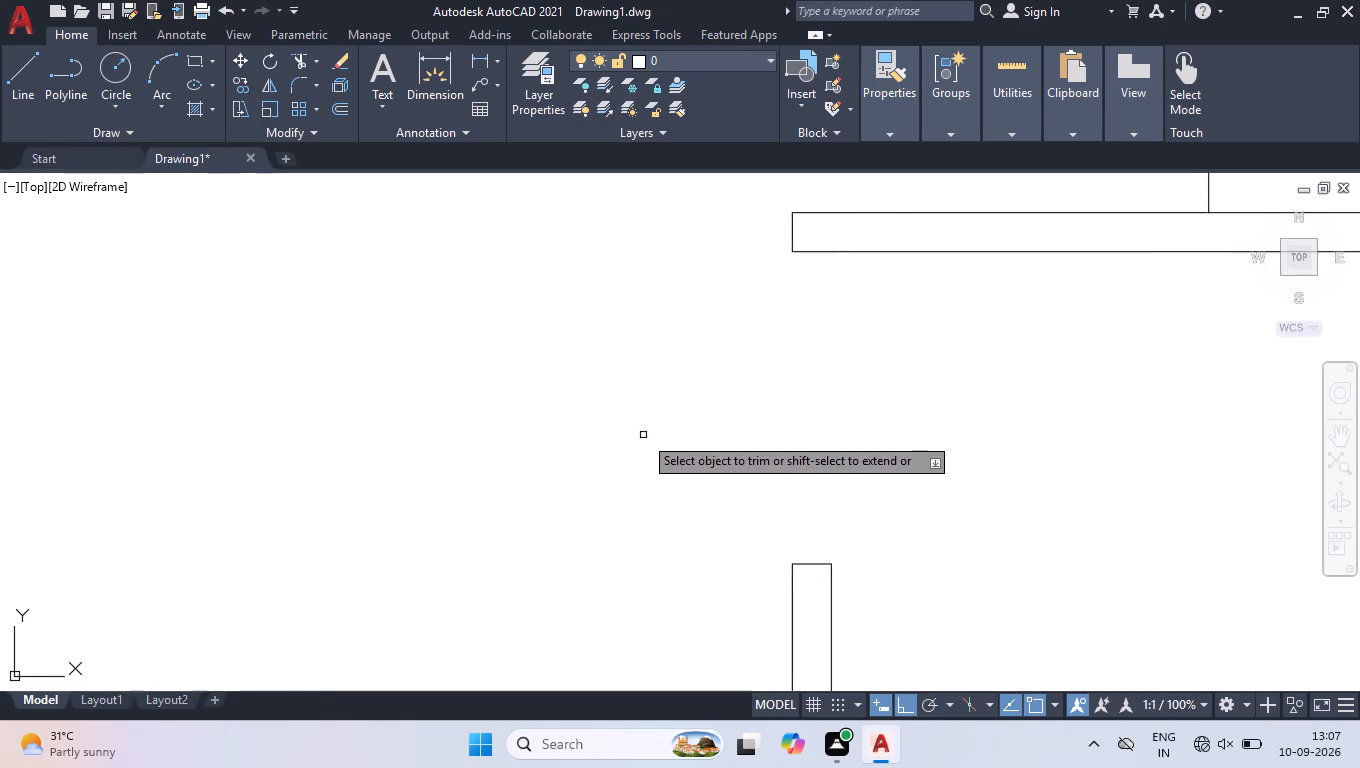
{"action": "key", "text": "Return"}
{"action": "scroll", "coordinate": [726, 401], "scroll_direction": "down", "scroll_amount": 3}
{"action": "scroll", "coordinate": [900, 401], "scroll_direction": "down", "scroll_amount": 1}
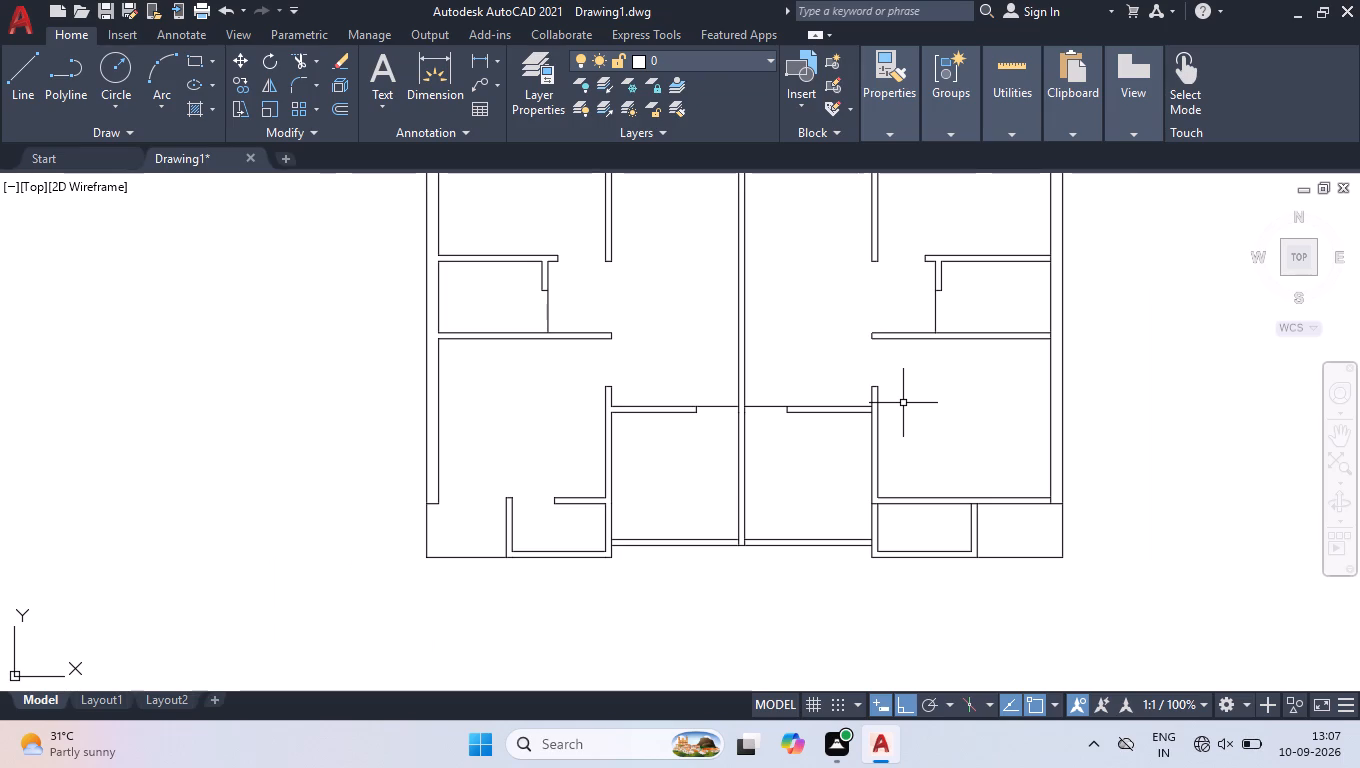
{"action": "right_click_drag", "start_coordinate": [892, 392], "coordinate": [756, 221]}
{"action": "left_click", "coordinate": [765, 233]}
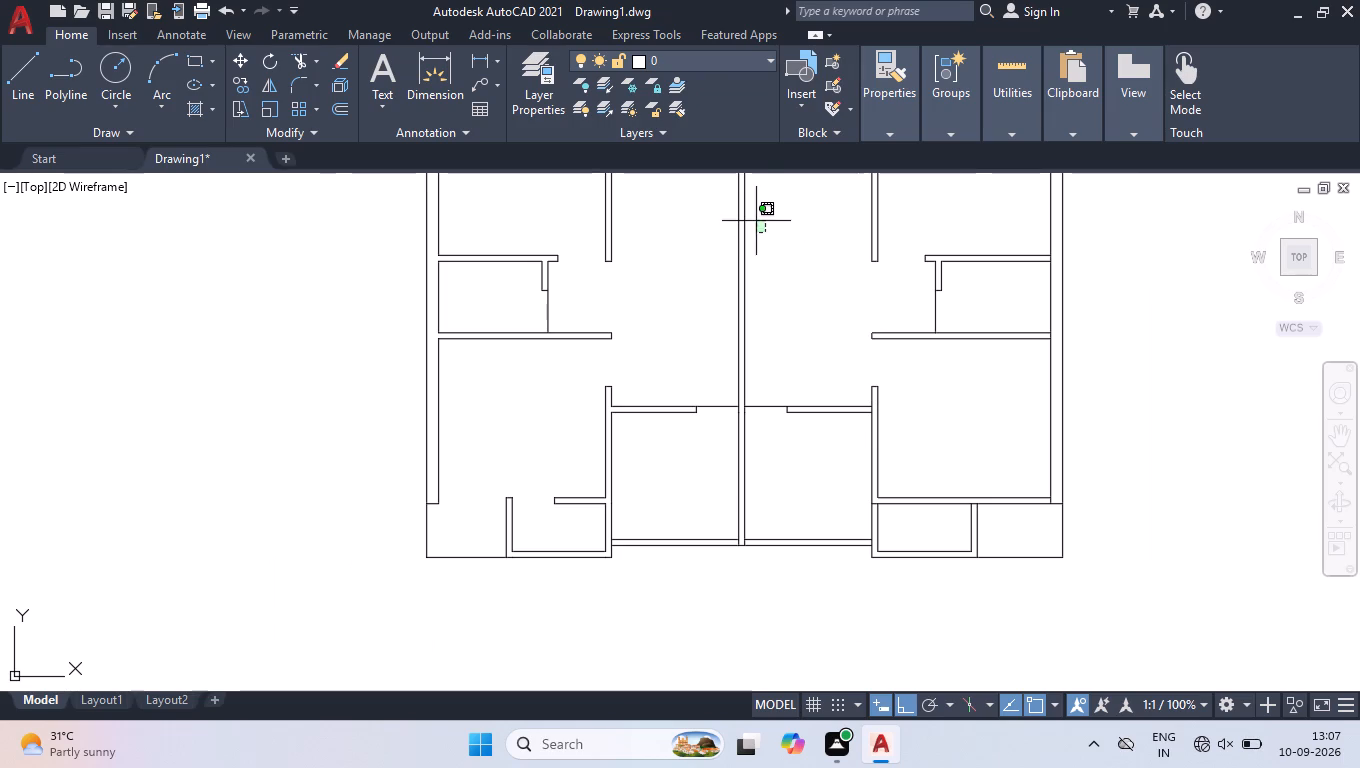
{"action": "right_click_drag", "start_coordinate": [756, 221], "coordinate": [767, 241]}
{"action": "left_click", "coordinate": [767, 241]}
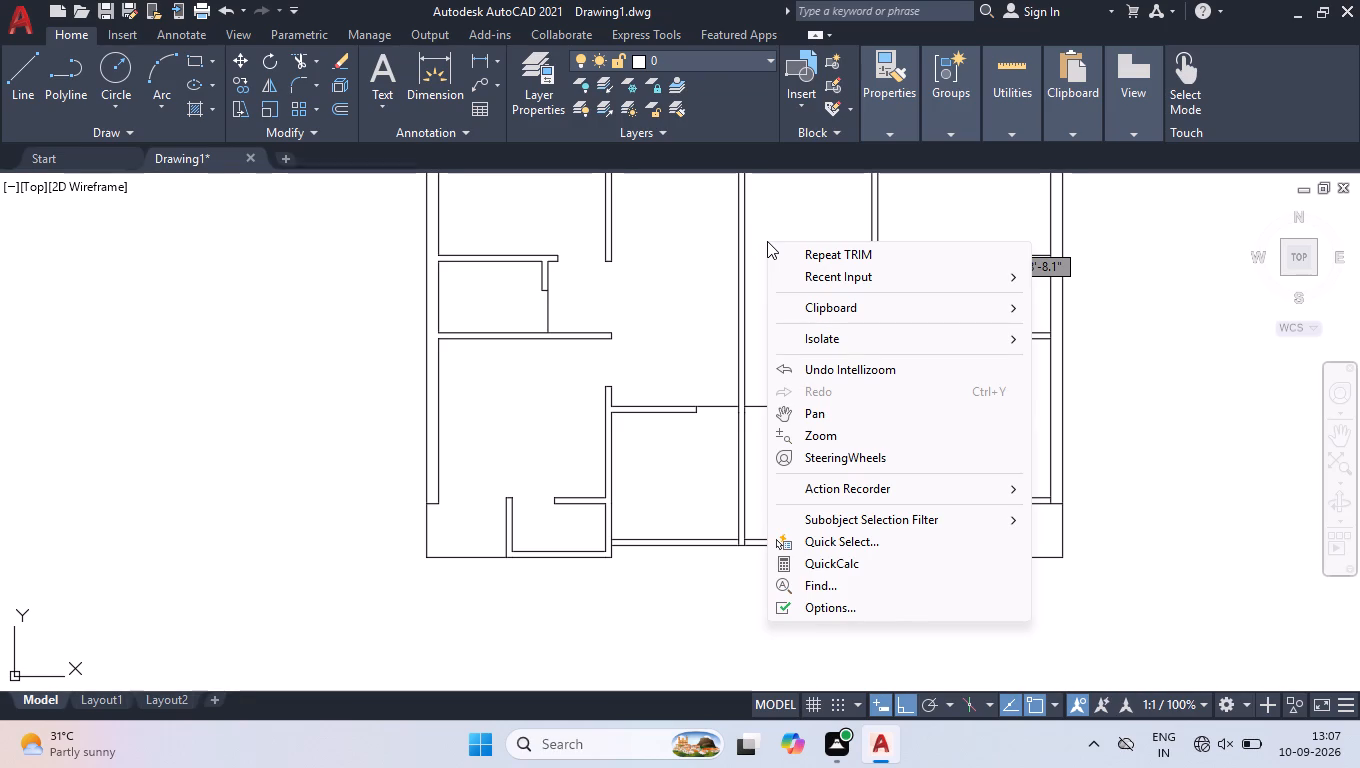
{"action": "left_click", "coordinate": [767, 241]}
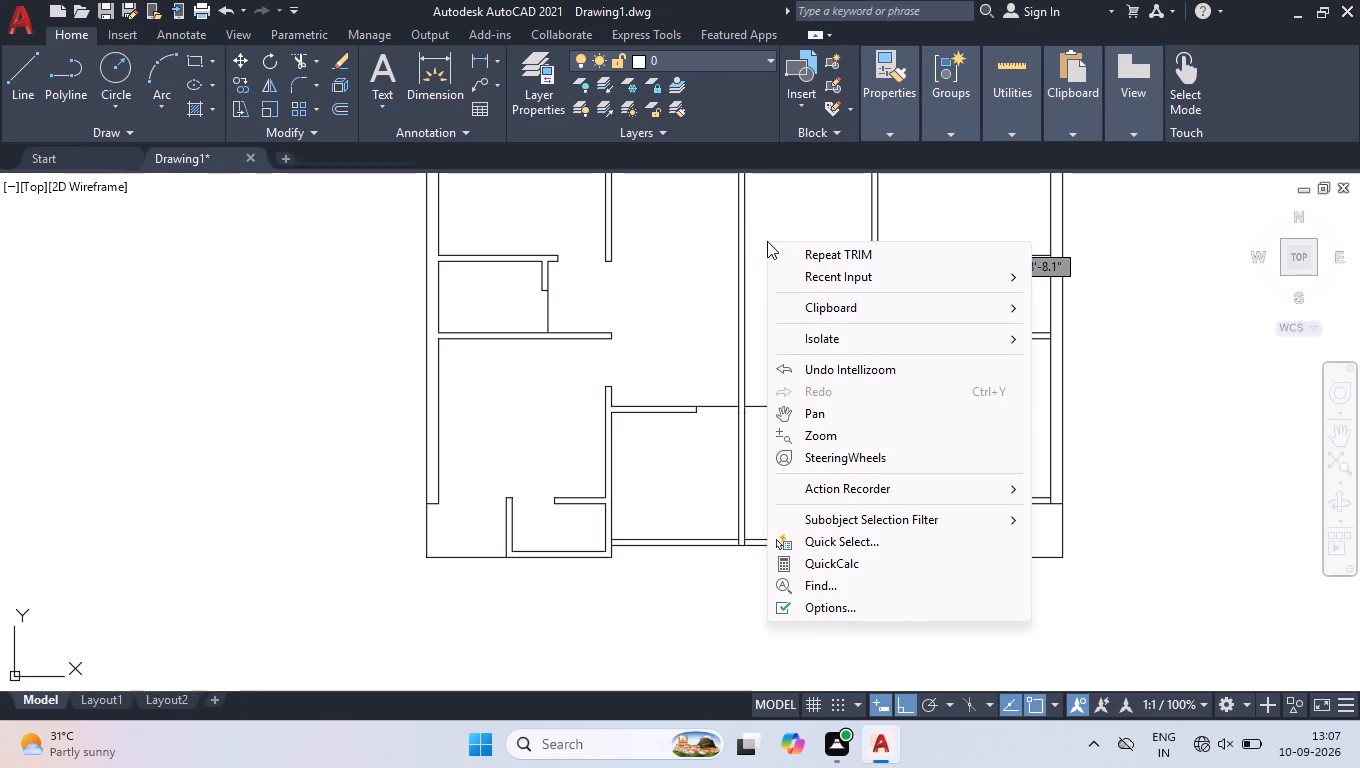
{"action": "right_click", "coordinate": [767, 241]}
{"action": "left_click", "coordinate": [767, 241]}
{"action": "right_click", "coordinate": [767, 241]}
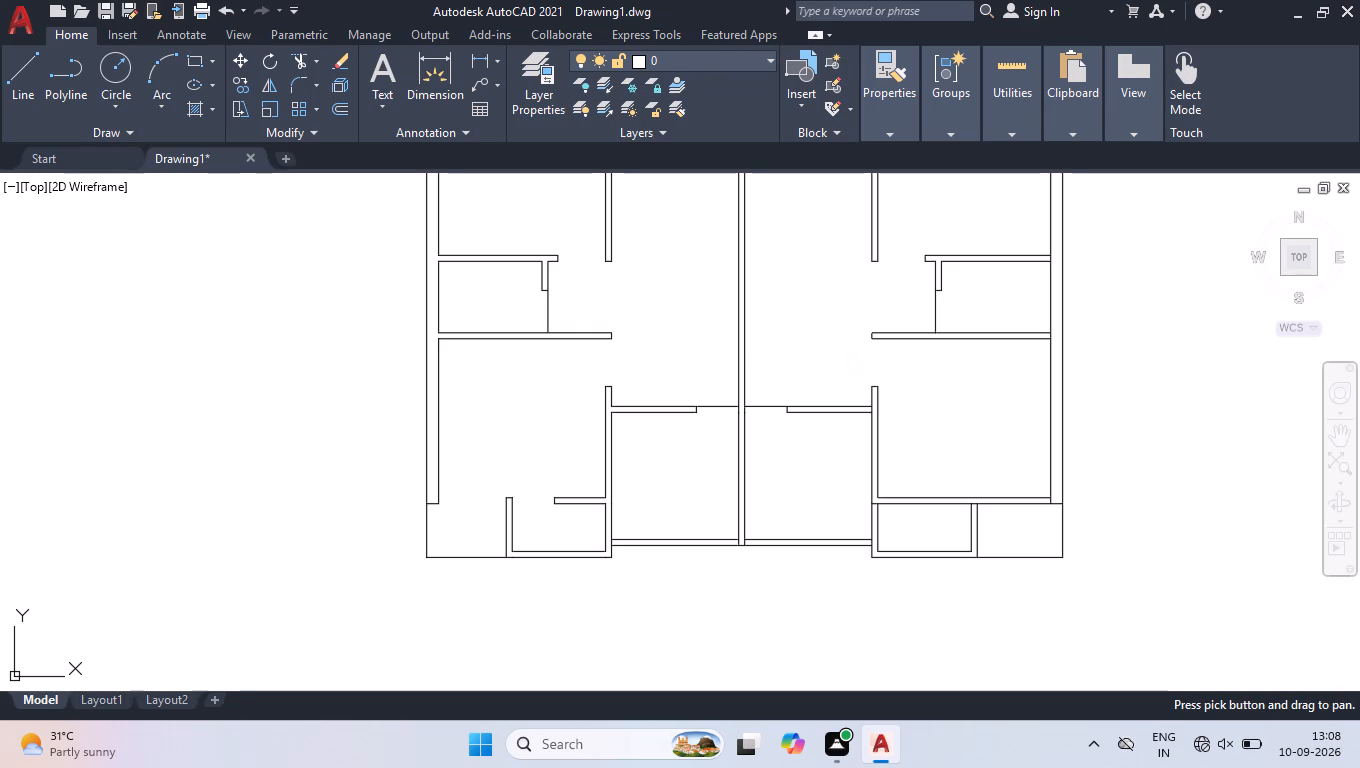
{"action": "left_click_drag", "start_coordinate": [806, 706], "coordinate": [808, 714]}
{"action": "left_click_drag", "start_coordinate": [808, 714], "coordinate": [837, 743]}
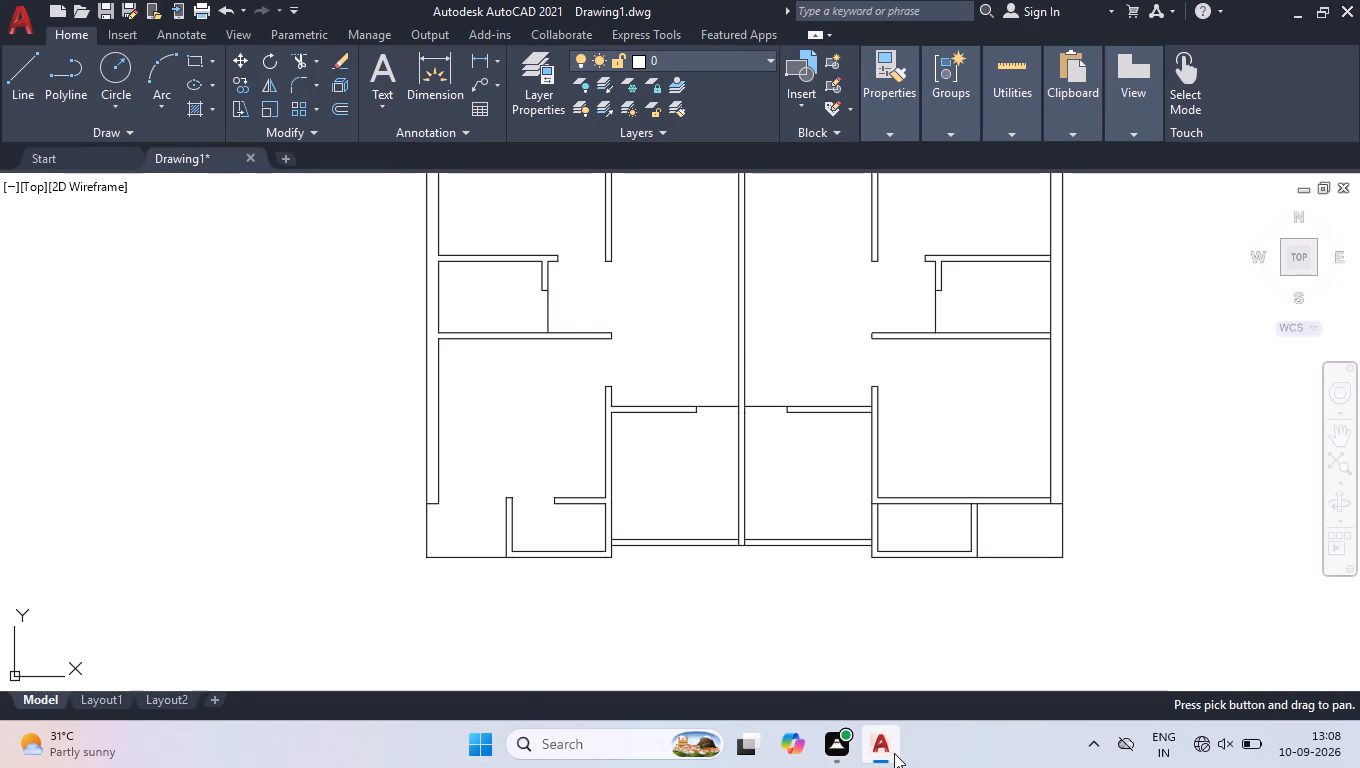
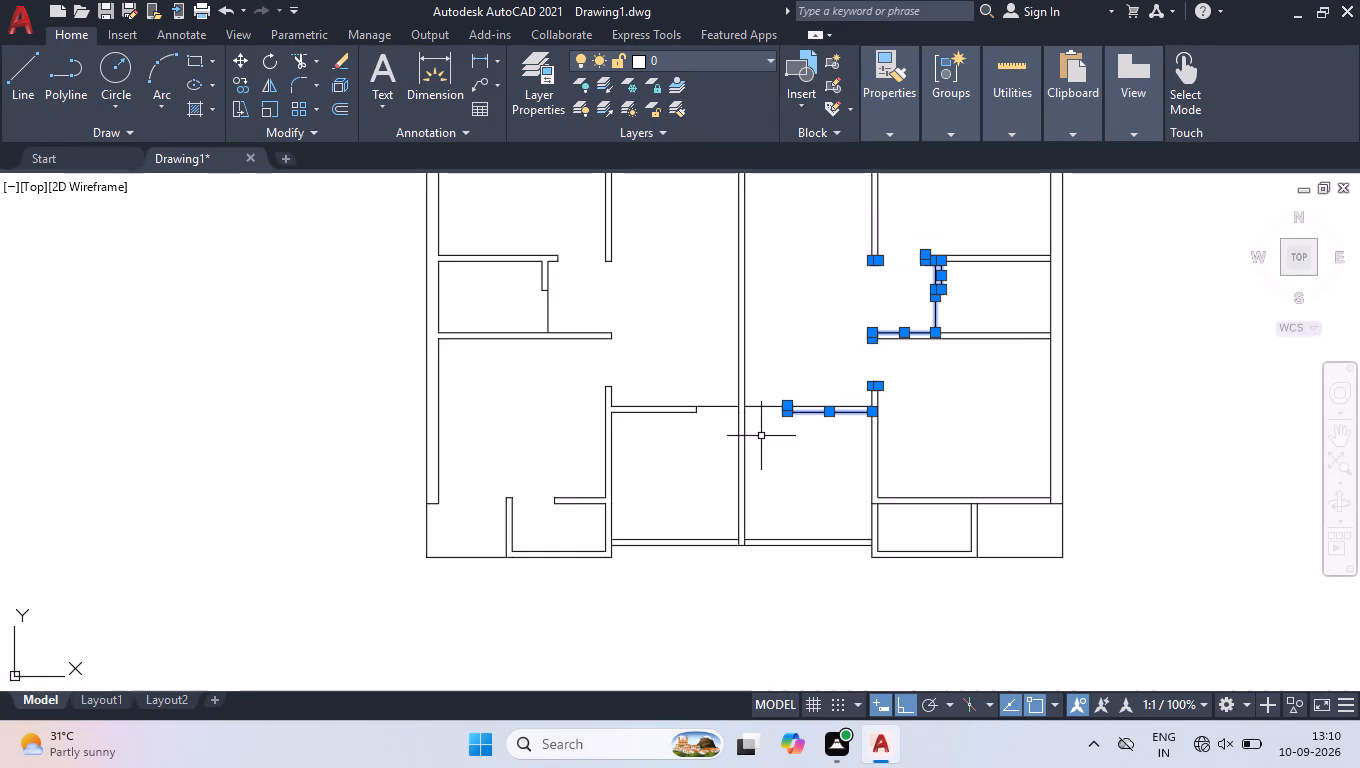
Deselect all the selected wall lines in the right-hand unit of the floor plan.
{"action": "right_click", "coordinate": [245, 464]}
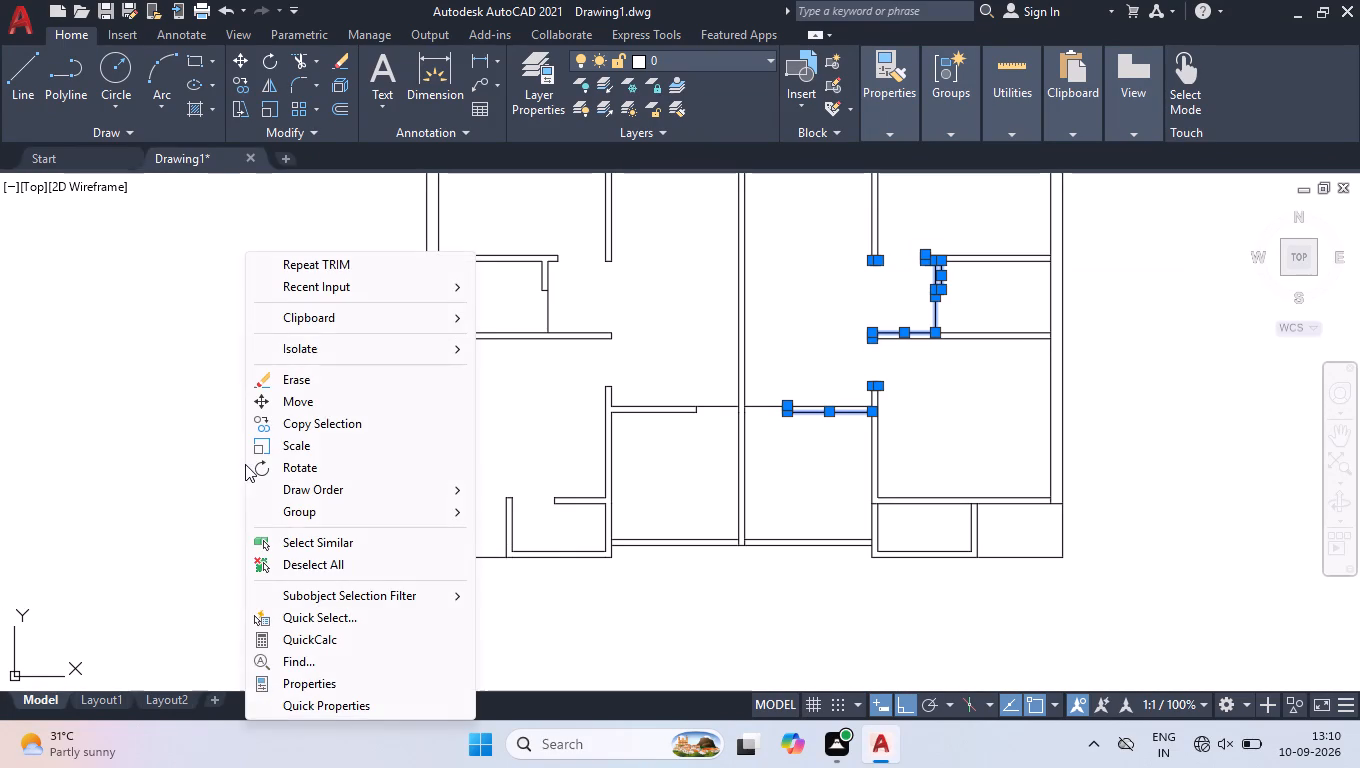
{"action": "left_click", "coordinate": [369, 572]}
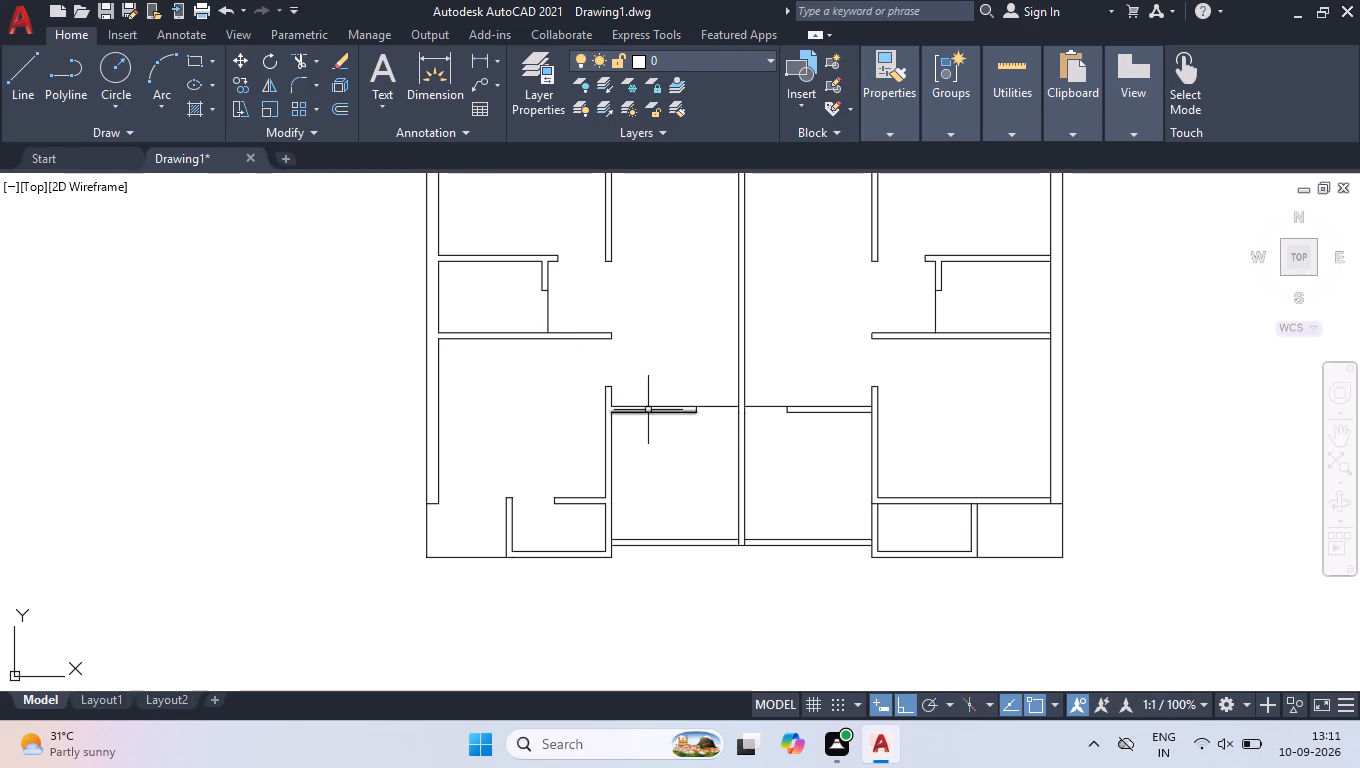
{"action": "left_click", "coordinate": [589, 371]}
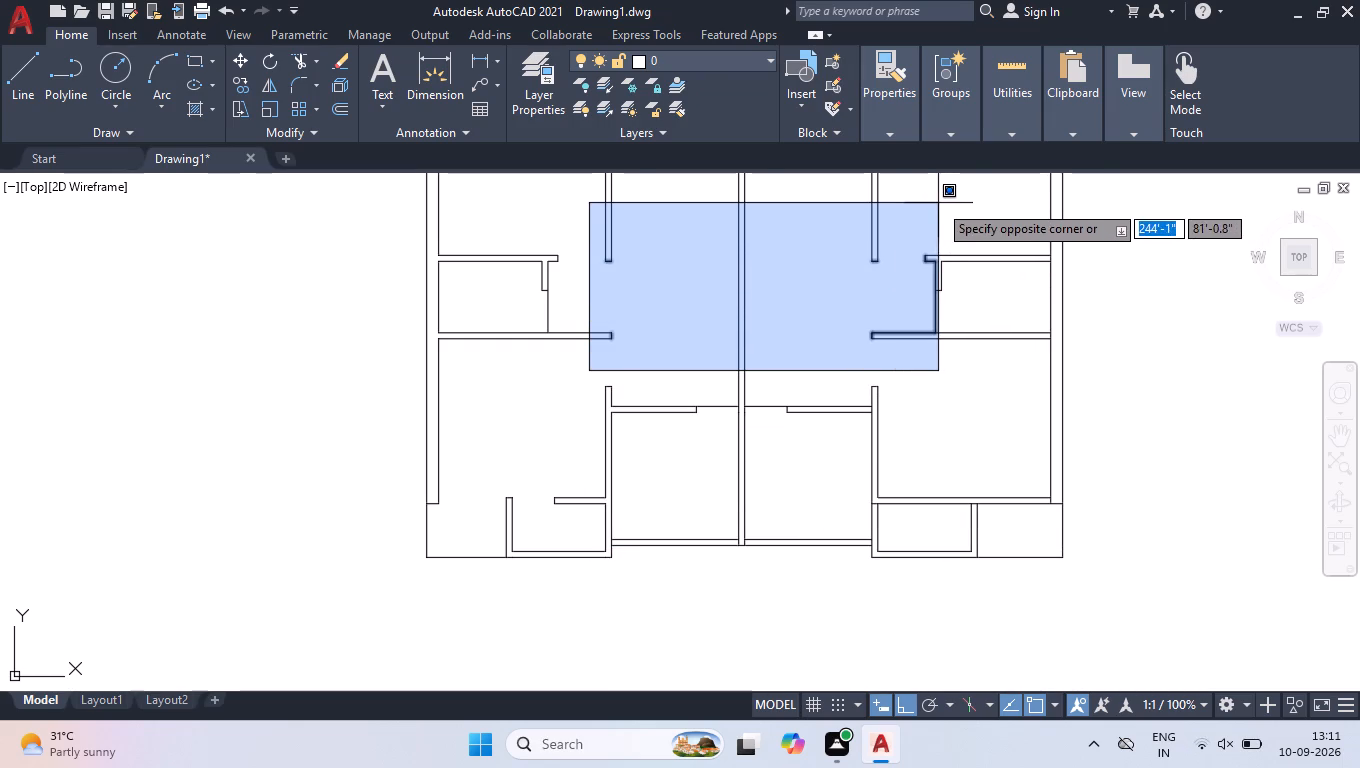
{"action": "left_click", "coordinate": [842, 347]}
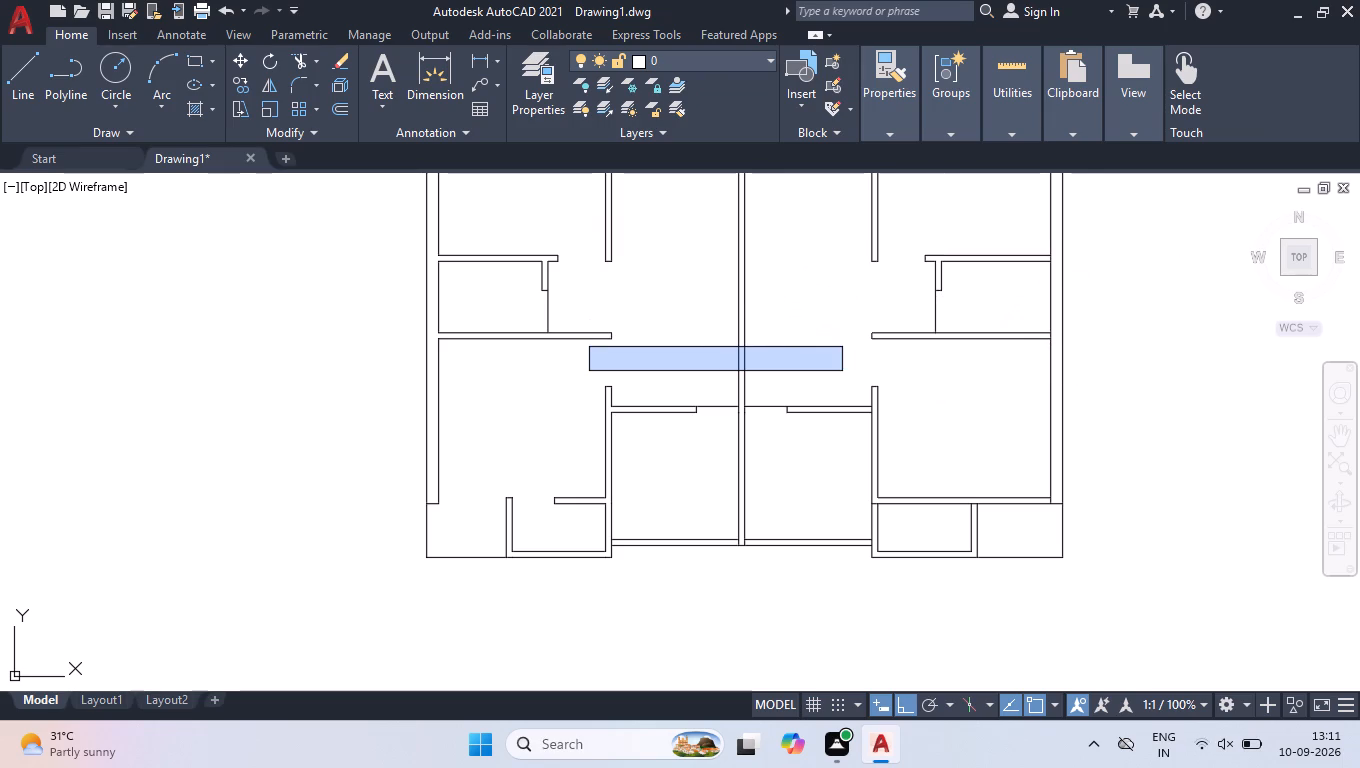
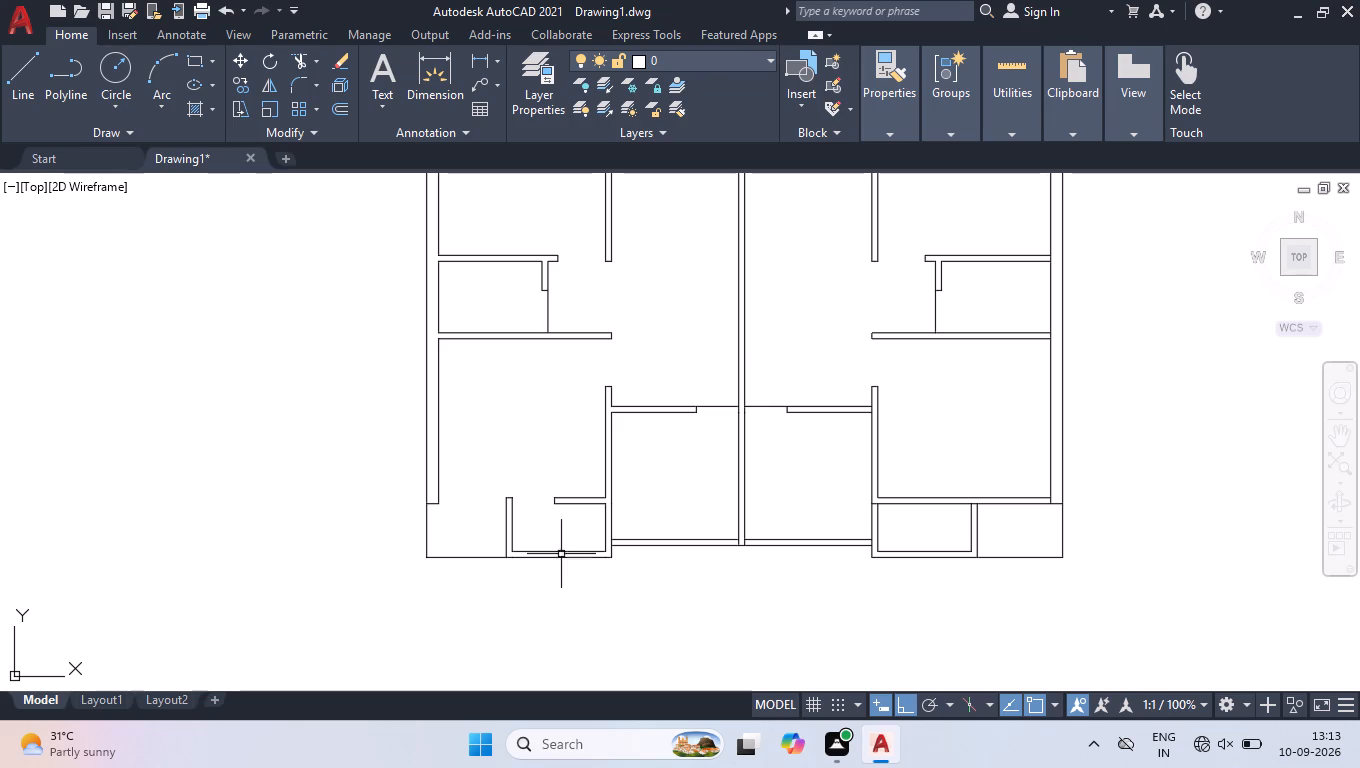
Extend both vertical lines of the small bottom room's outer side wall in the right-hand unit up to the upper wall line.
{"action": "scroll", "coordinate": [778, 591], "scroll_direction": "down", "scroll_amount": 2}
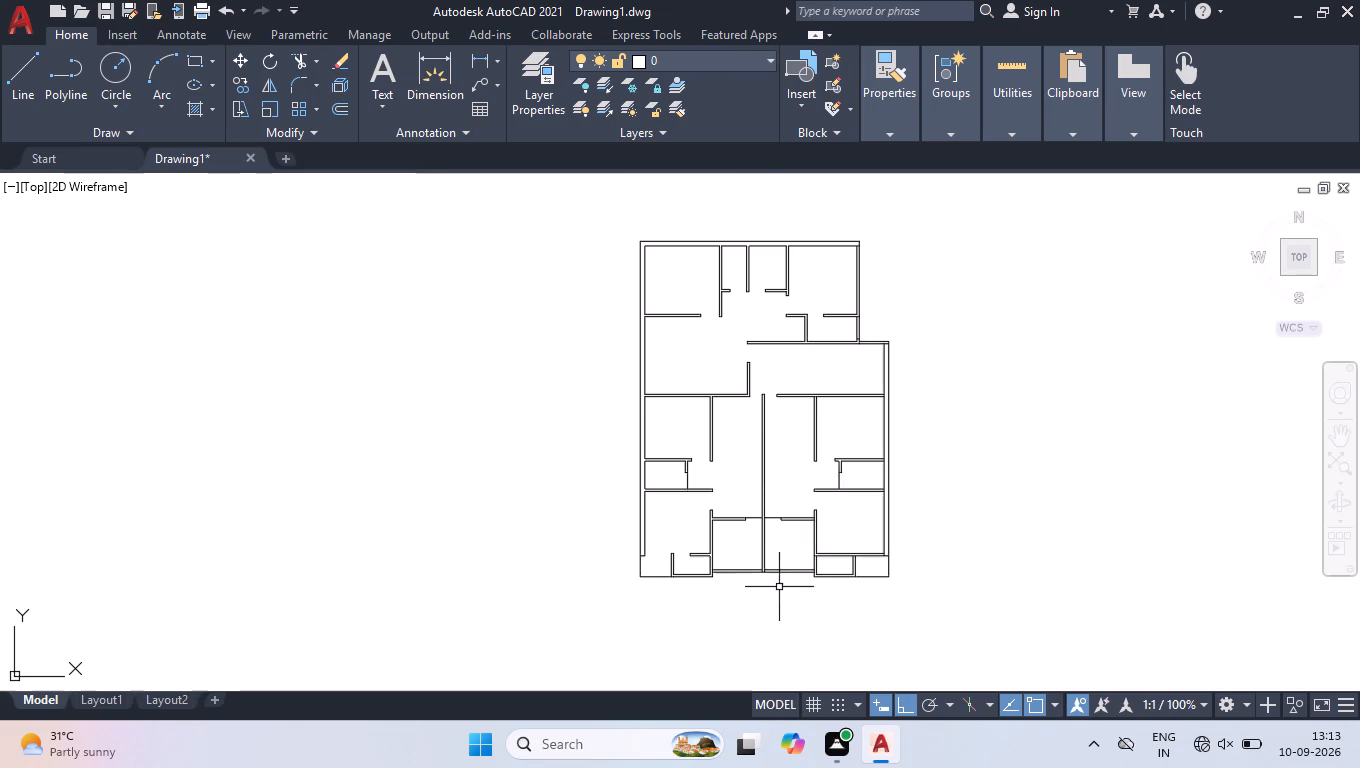
{"action": "scroll", "coordinate": [740, 504], "scroll_direction": "up", "scroll_amount": 2}
{"action": "scroll", "coordinate": [802, 491], "scroll_direction": "down", "scroll_amount": 1}
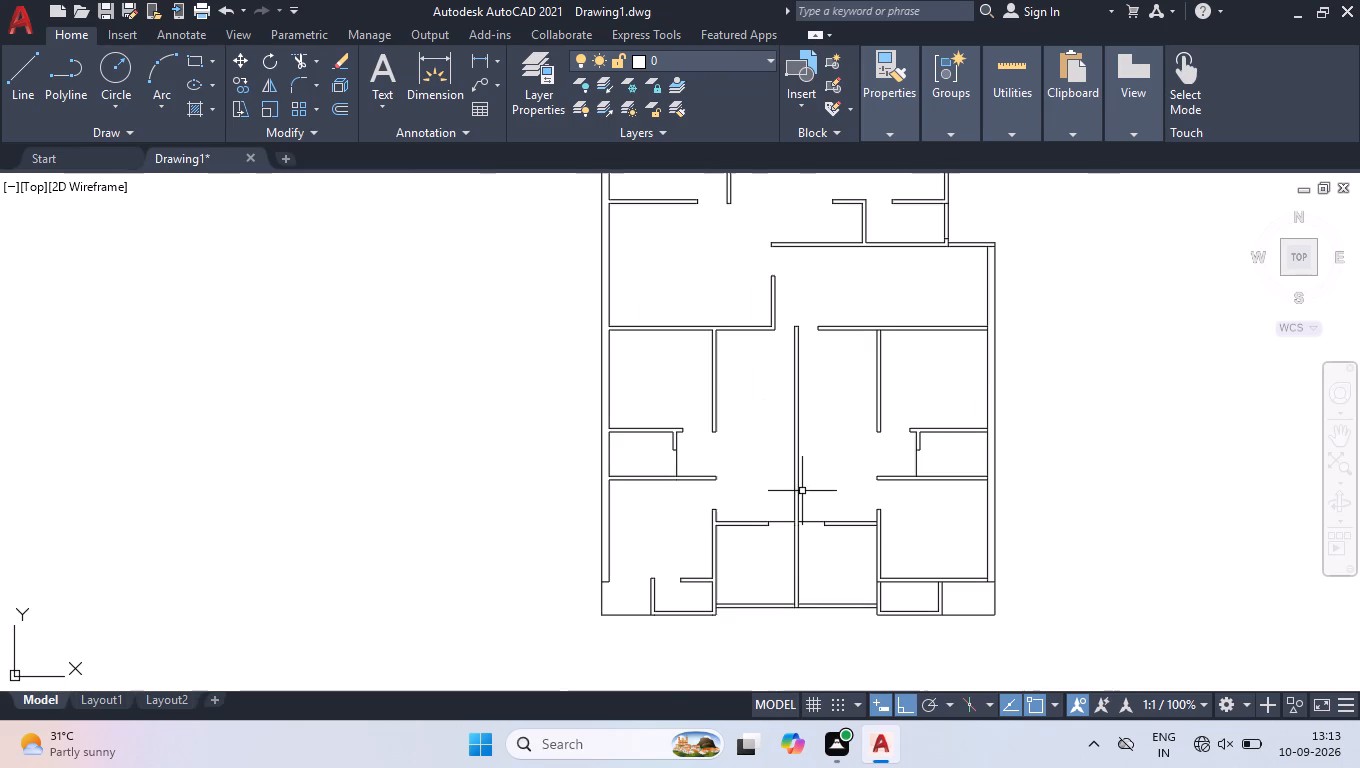
{"action": "scroll", "coordinate": [1011, 644], "scroll_direction": "up", "scroll_amount": 1}
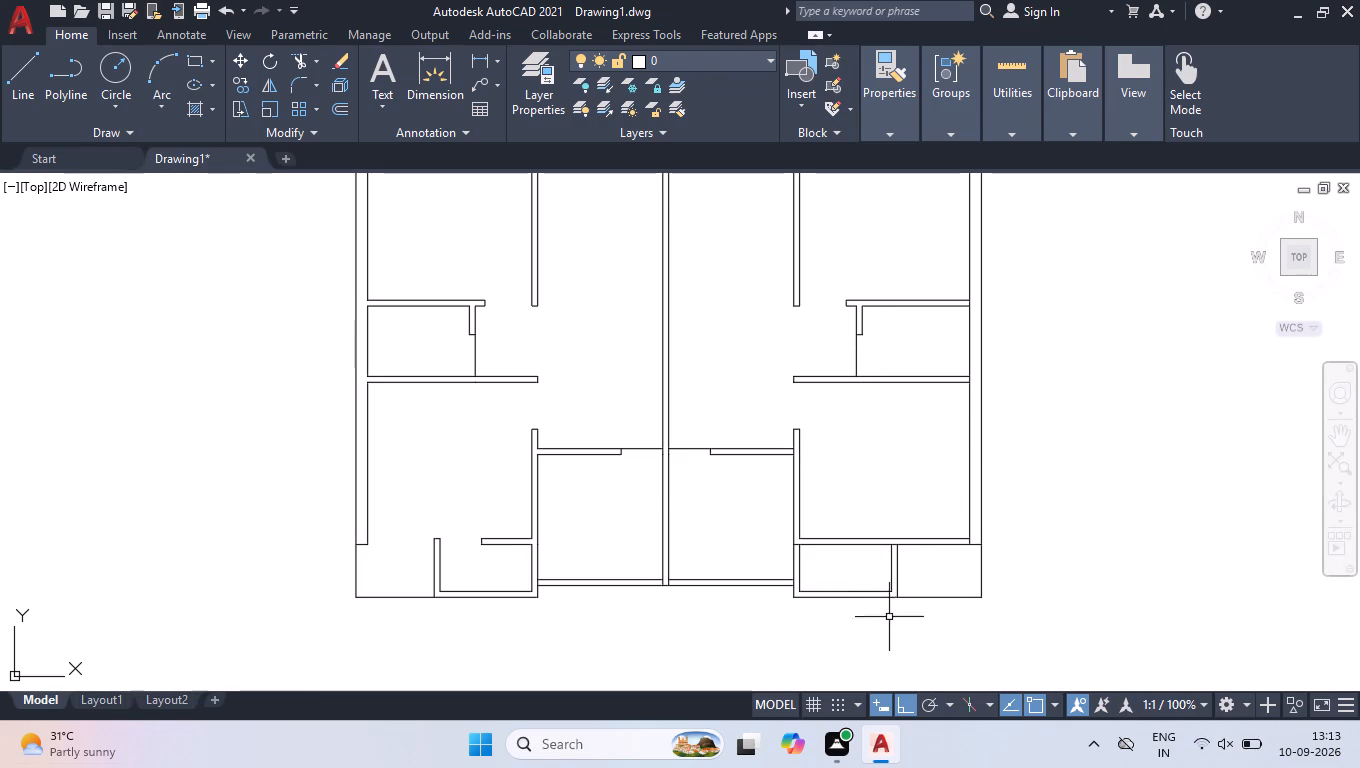
{"action": "scroll", "coordinate": [889, 617], "scroll_direction": "up", "scroll_amount": 2}
{"action": "scroll", "coordinate": [870, 488], "scroll_direction": "up", "scroll_amount": 2}
{"action": "type", "text": "ex"}
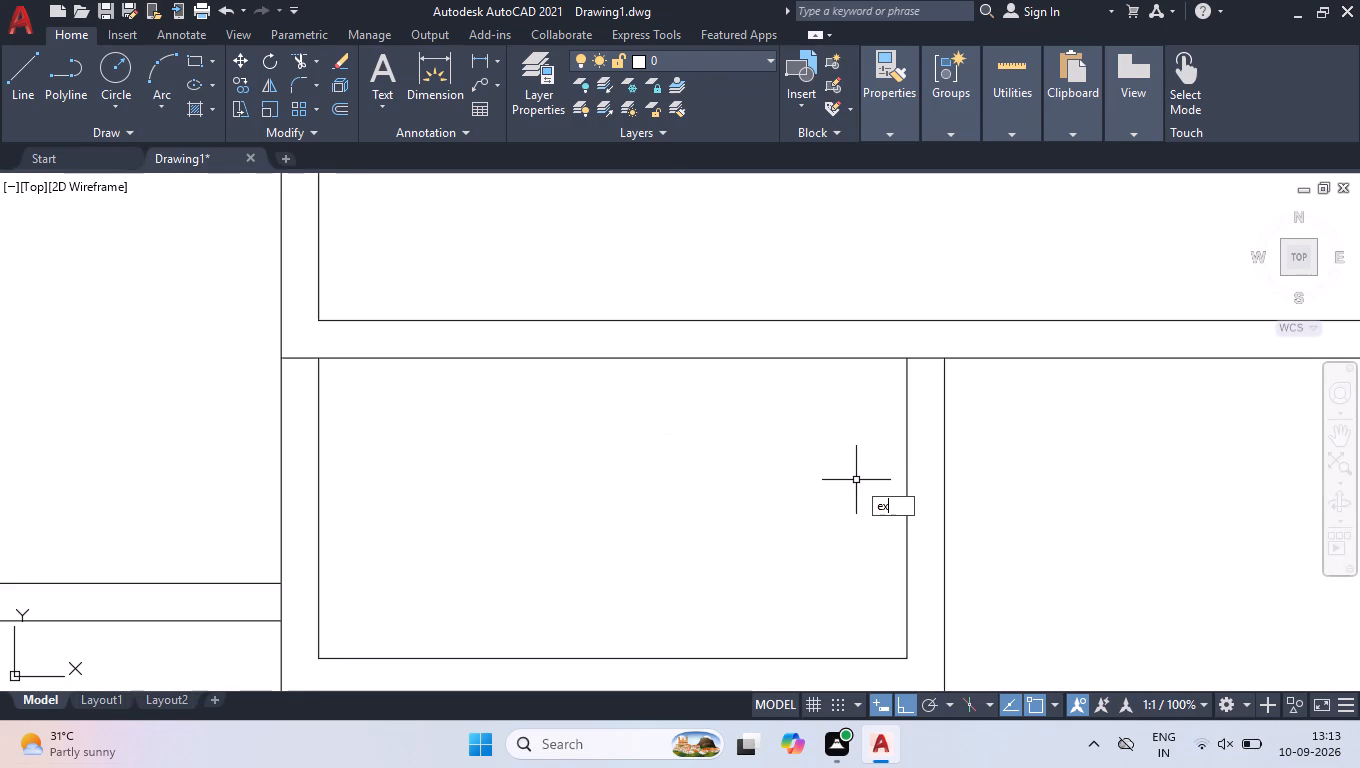
{"action": "key", "text": "Return"}
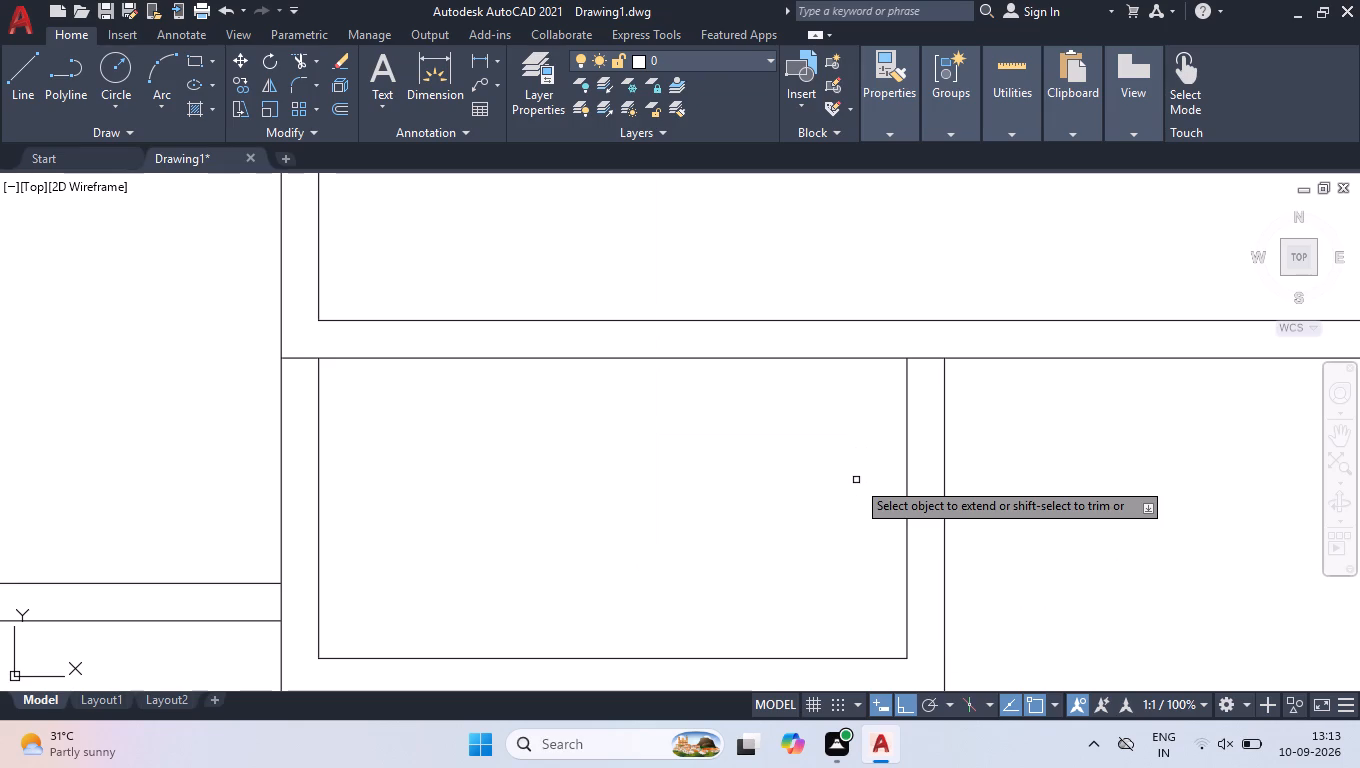
{"action": "left_click", "coordinate": [910, 480]}
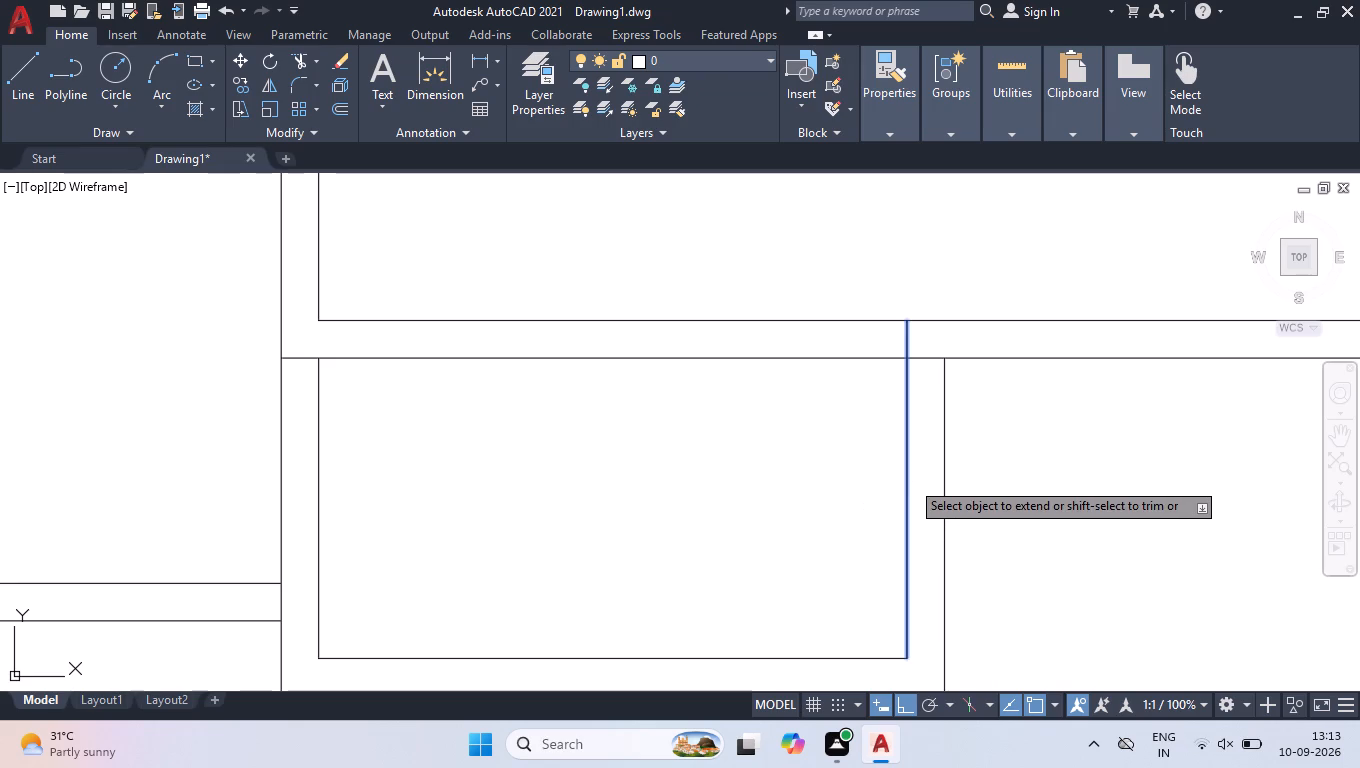
{"action": "left_click", "coordinate": [948, 430]}
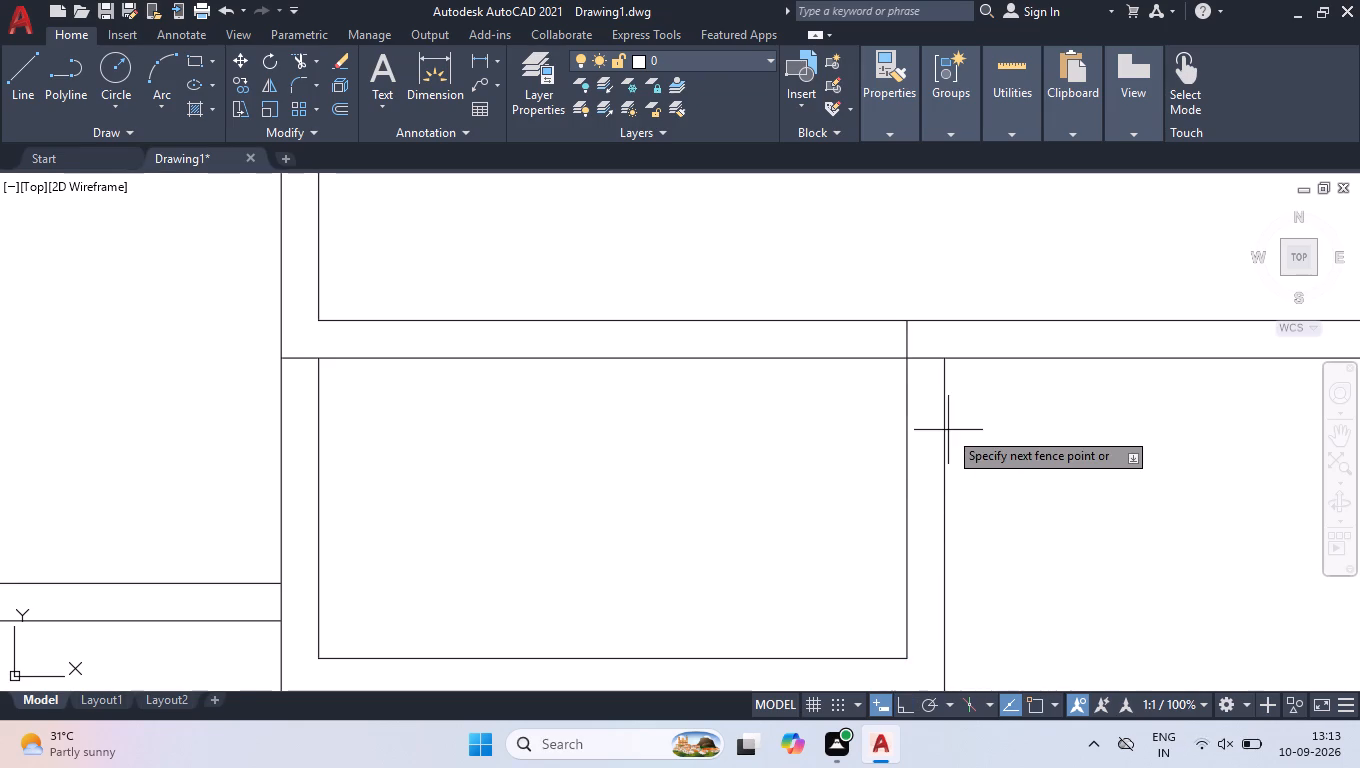
{"action": "left_click", "coordinate": [920, 420]}
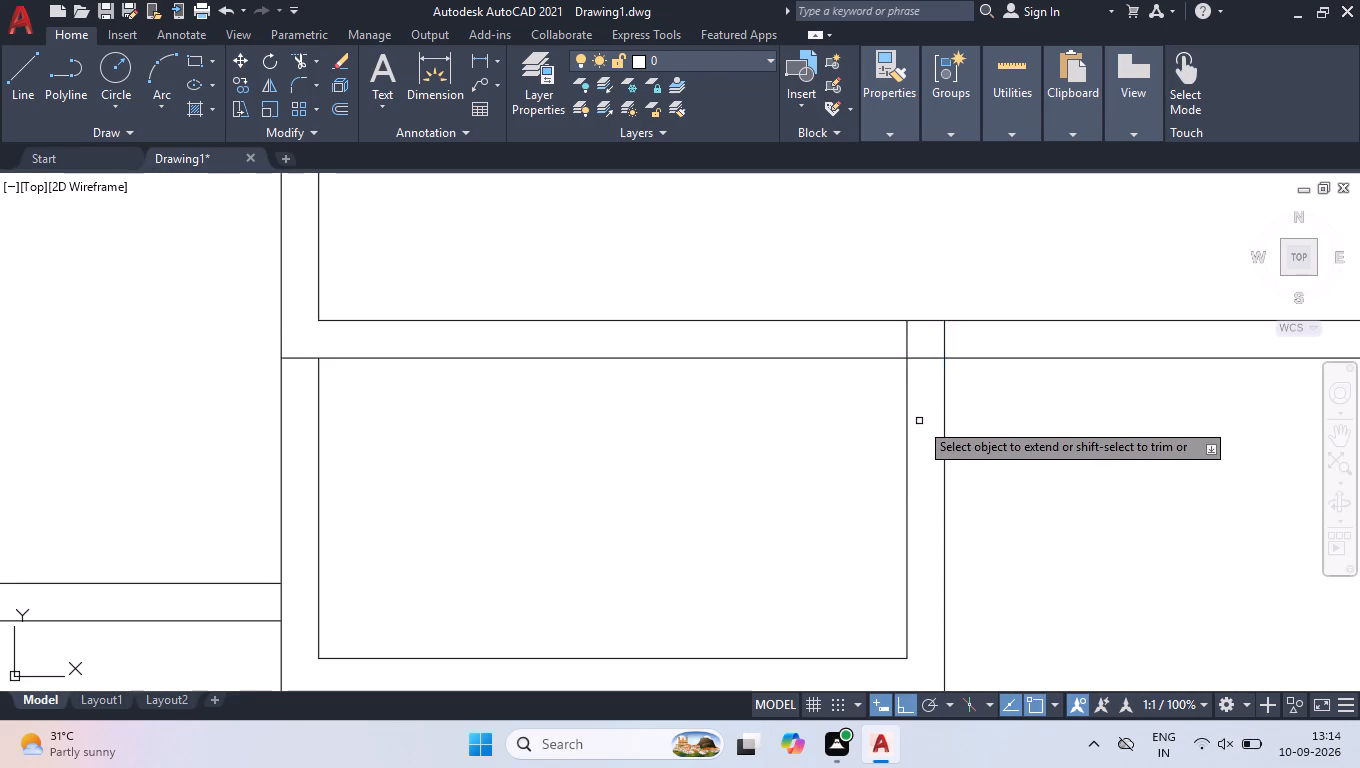
{"action": "key", "text": "Return"}
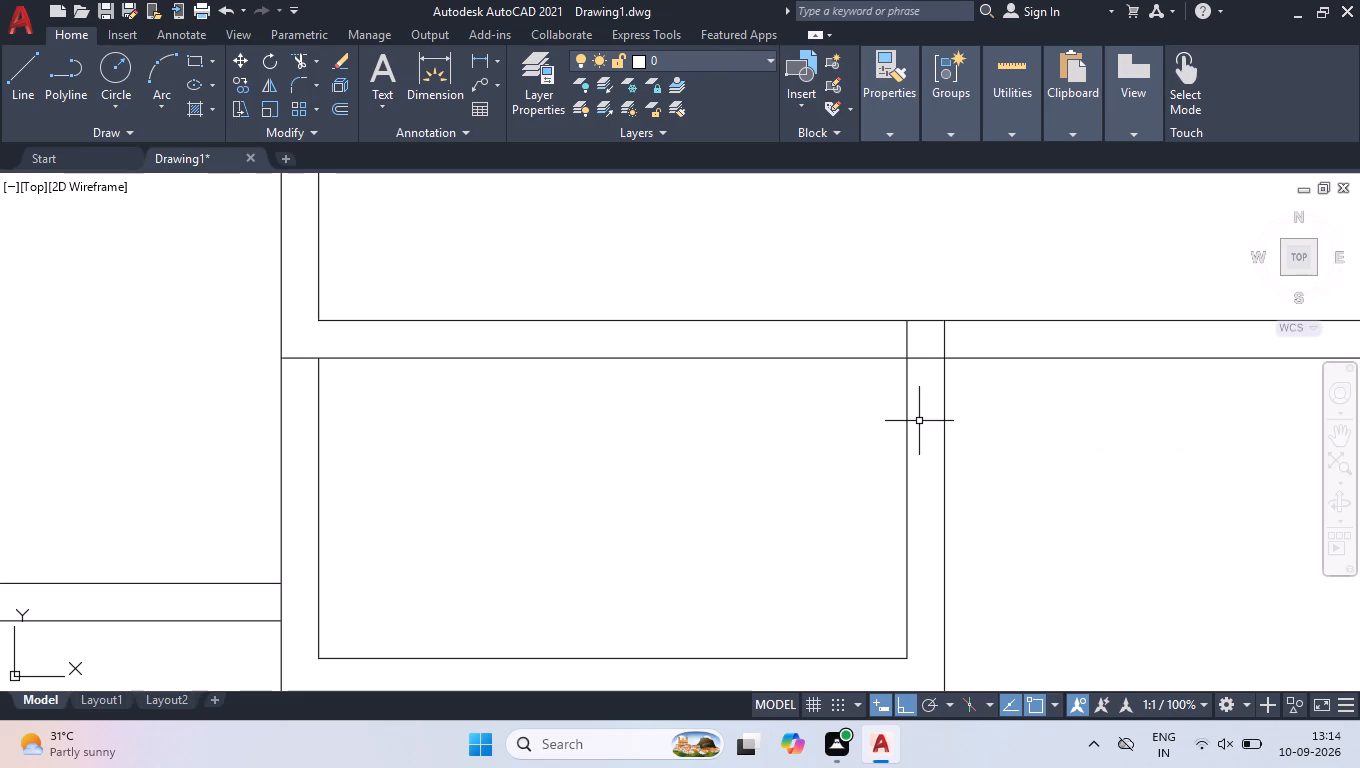
Trim away the two horizontal wall lines running between the small room's corner and the right-hand unit's exterior wall.
{"action": "type", "text": "tr"}
{"action": "key", "text": "Return"}
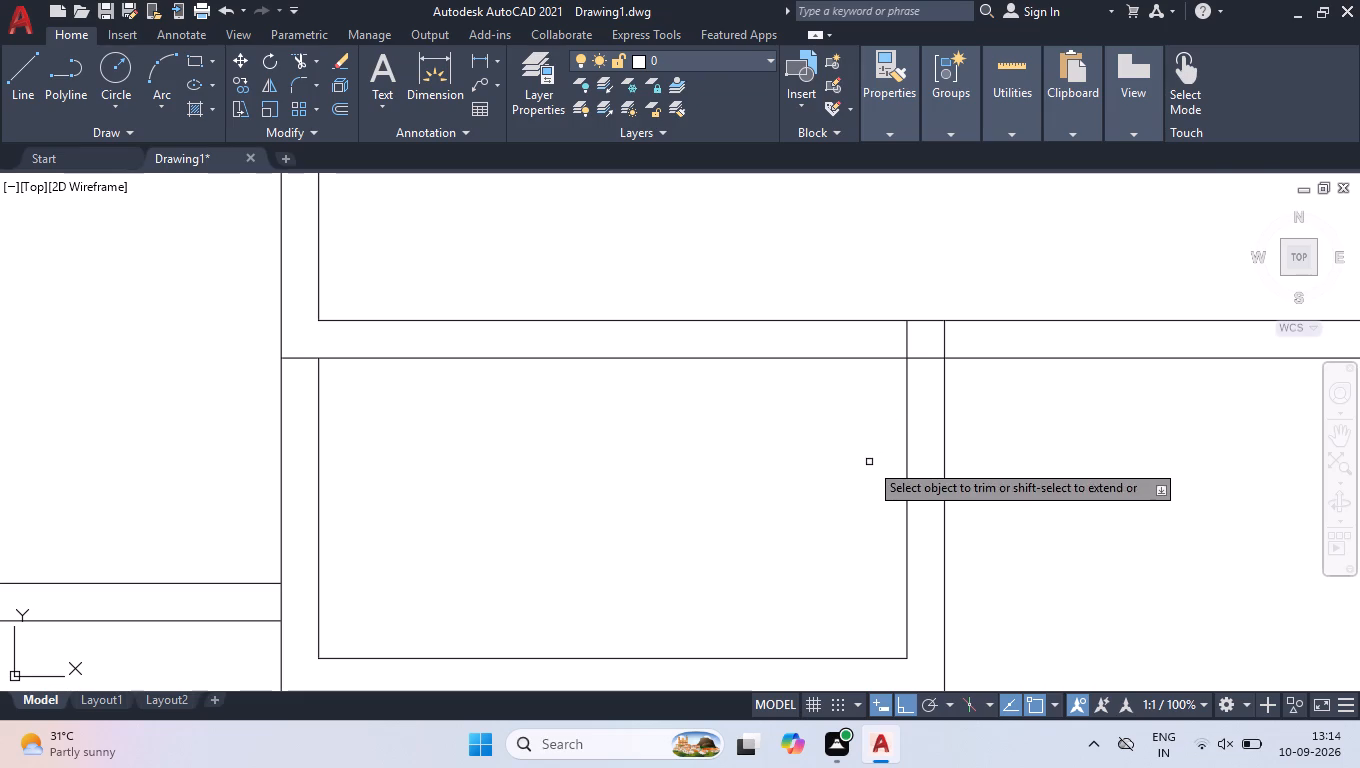
{"action": "scroll", "coordinate": [867, 469], "scroll_direction": "down", "scroll_amount": 1}
{"action": "left_click", "coordinate": [1078, 342]}
{"action": "left_click", "coordinate": [1063, 447]}
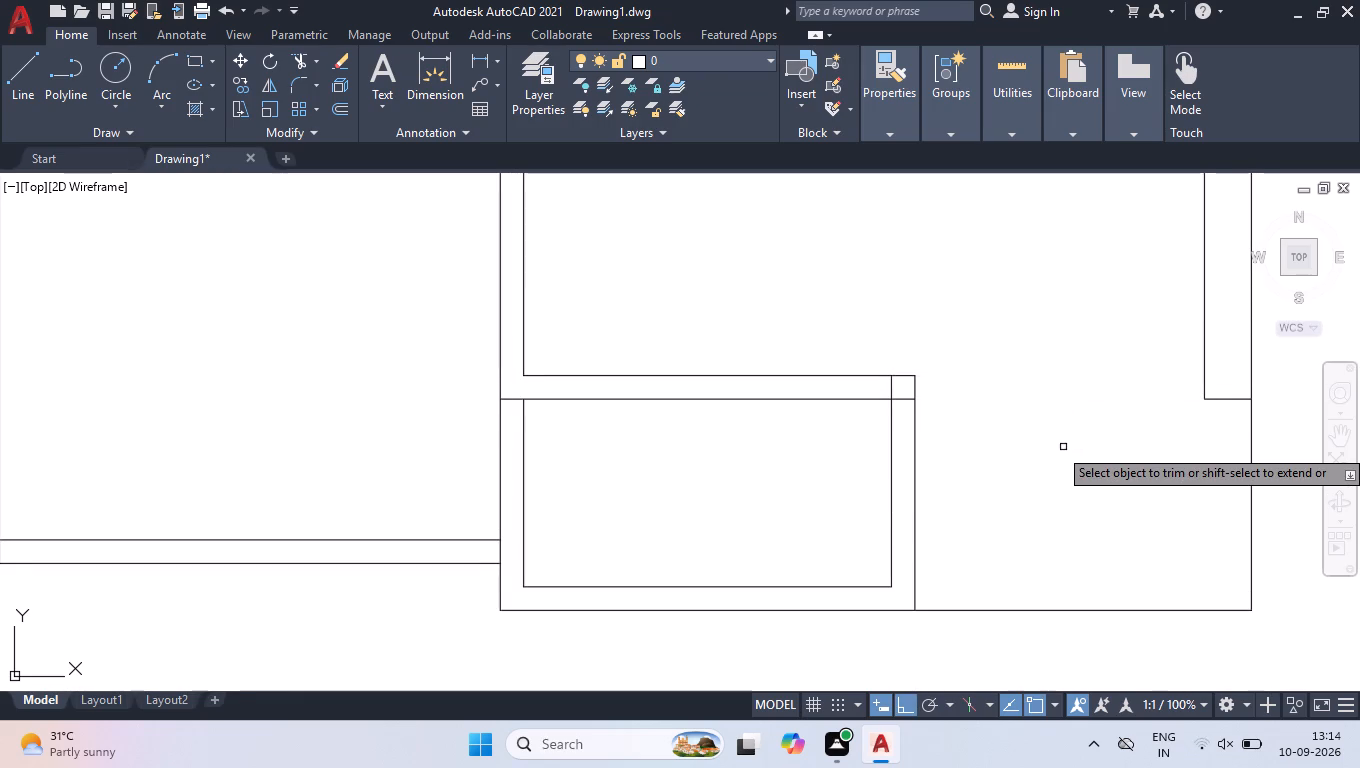
{"action": "key", "text": "Return"}
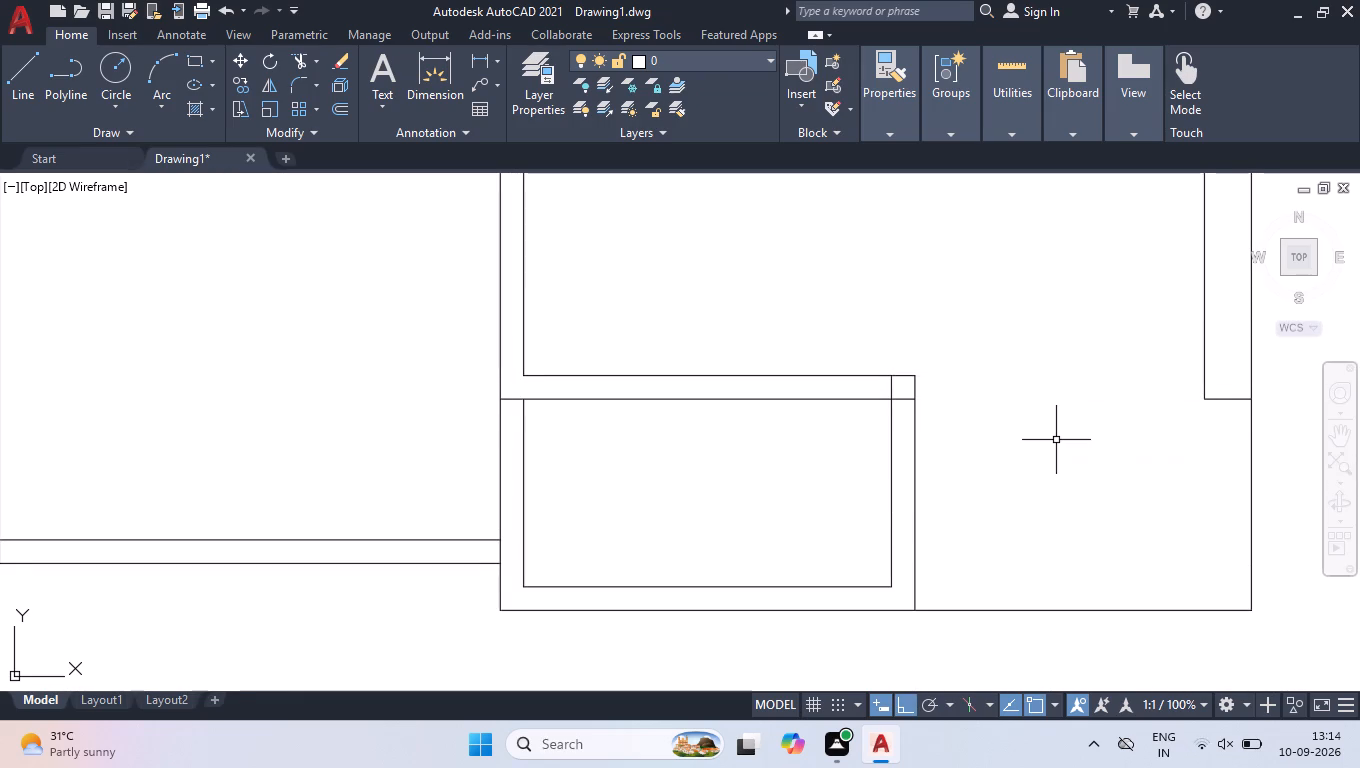
Trim the overlapping inner line stubs at the small room's upper outer corner to form a clean wall corner.
{"action": "key", "text": "space"}
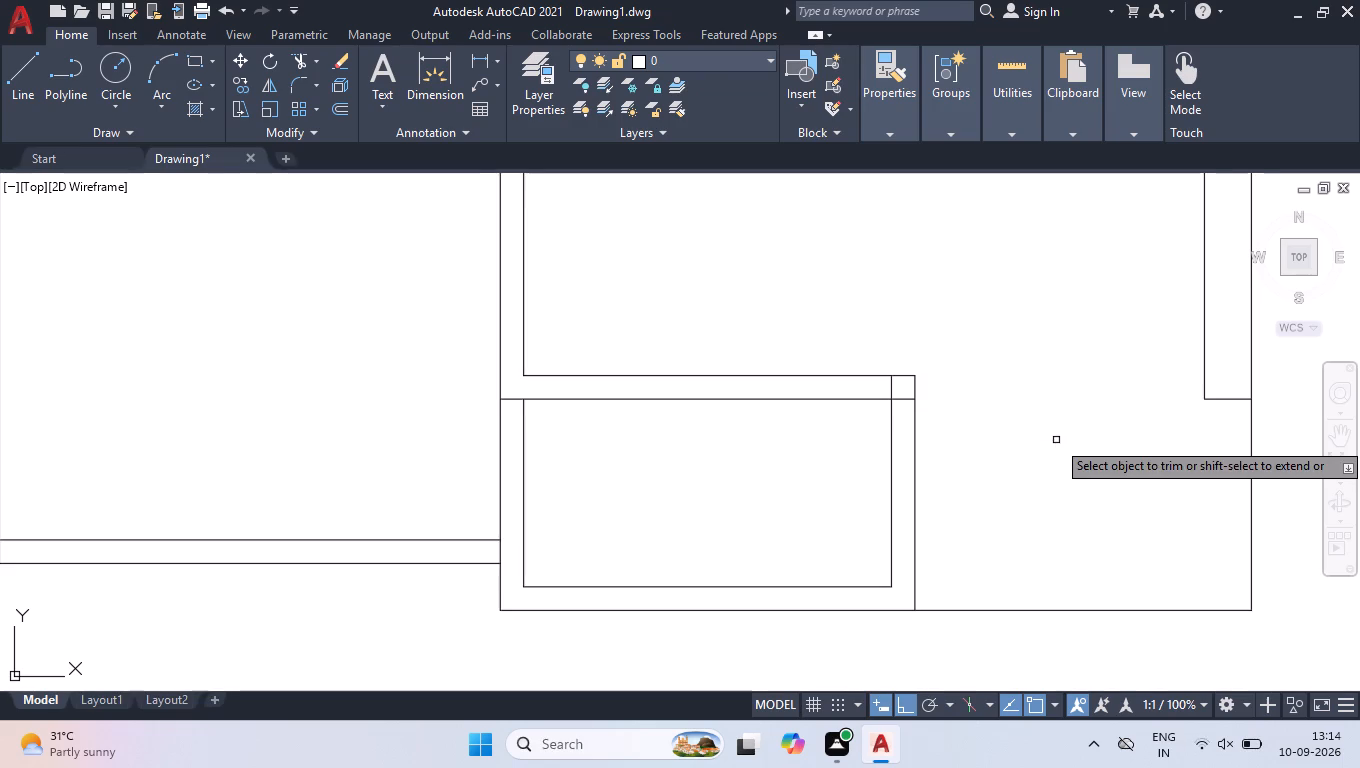
{"action": "scroll", "coordinate": [898, 404], "scroll_direction": "up", "scroll_amount": 2}
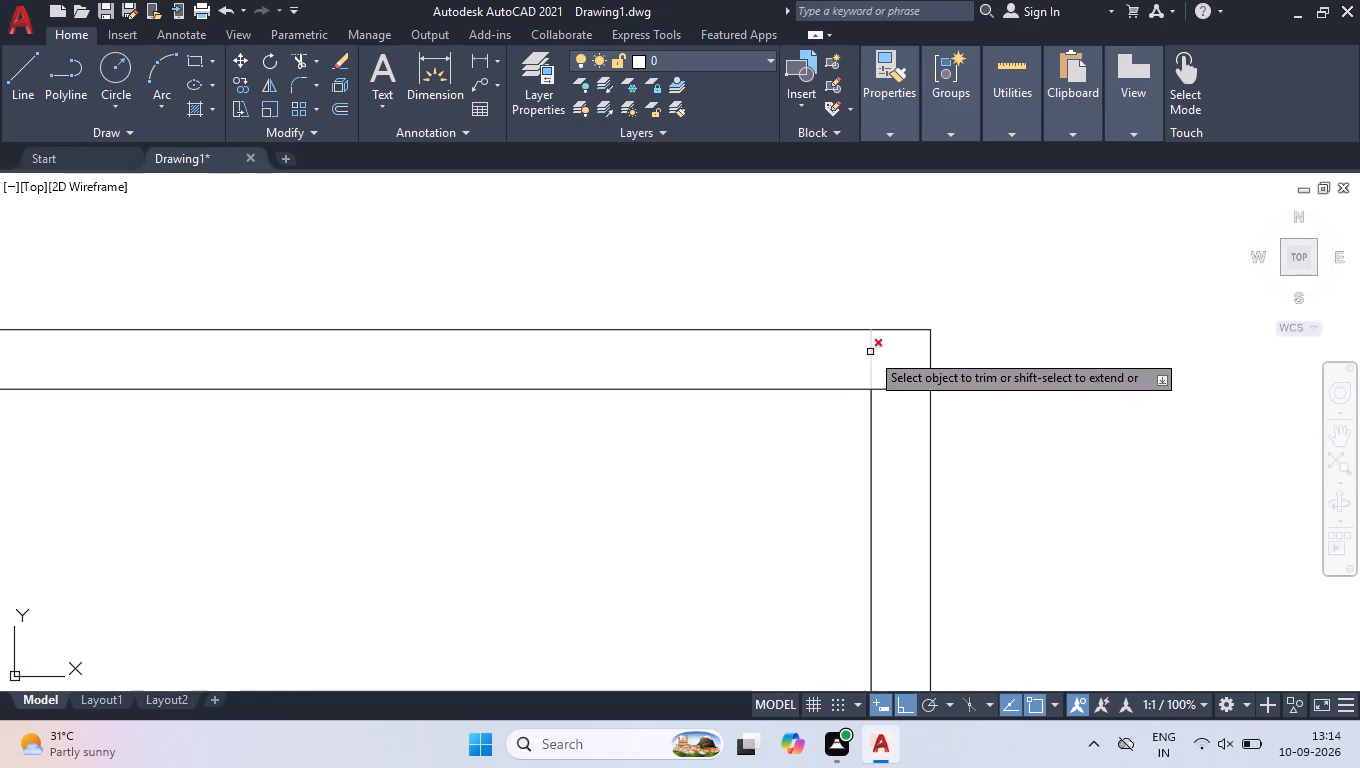
{"action": "left_click", "coordinate": [847, 348]}
{"action": "left_click", "coordinate": [907, 410]}
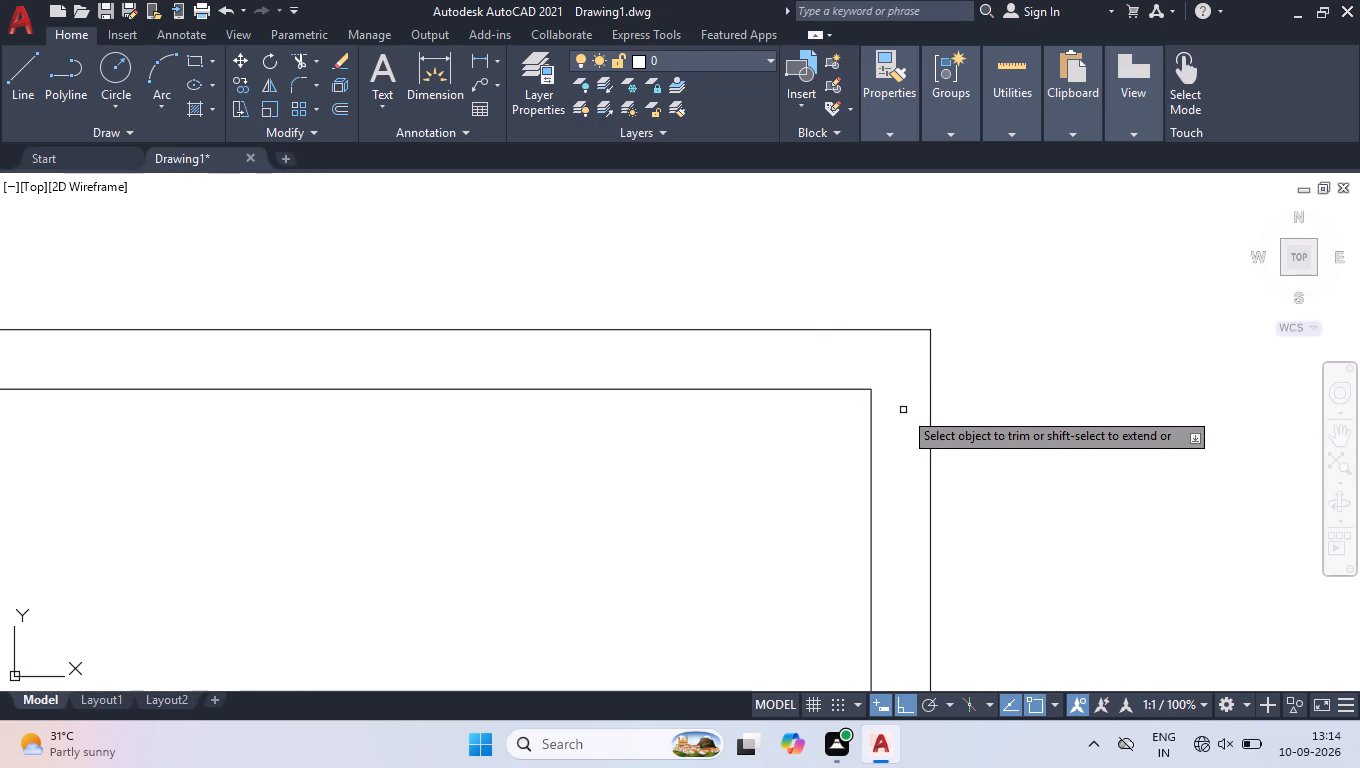
{"action": "key", "text": "Return"}
Extend the small room's inner vertical wall line up through the wall thickness to the upper wall line.
{"action": "scroll", "coordinate": [899, 413], "scroll_direction": "down", "scroll_amount": 3}
{"action": "scroll", "coordinate": [867, 502], "scroll_direction": "down", "scroll_amount": 2}
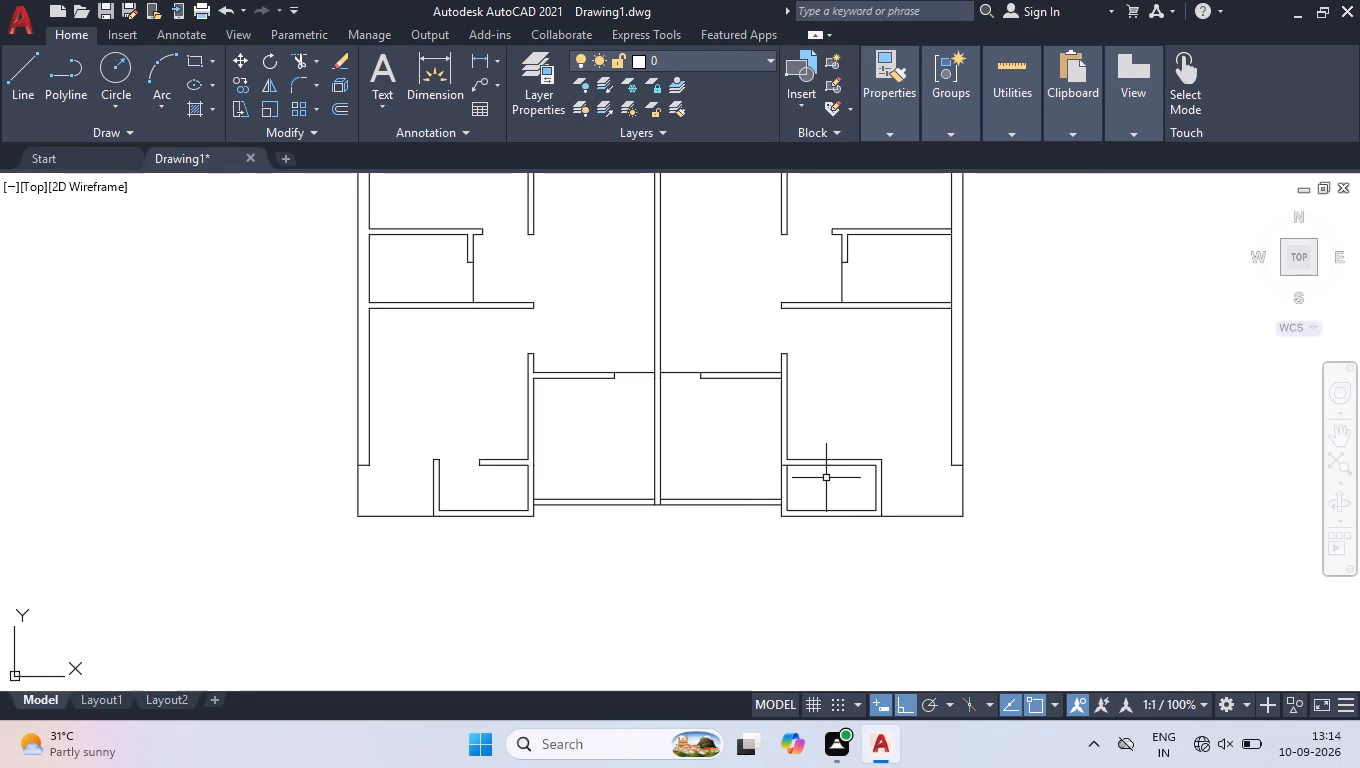
{"action": "scroll", "coordinate": [881, 483], "scroll_direction": "up", "scroll_amount": 2}
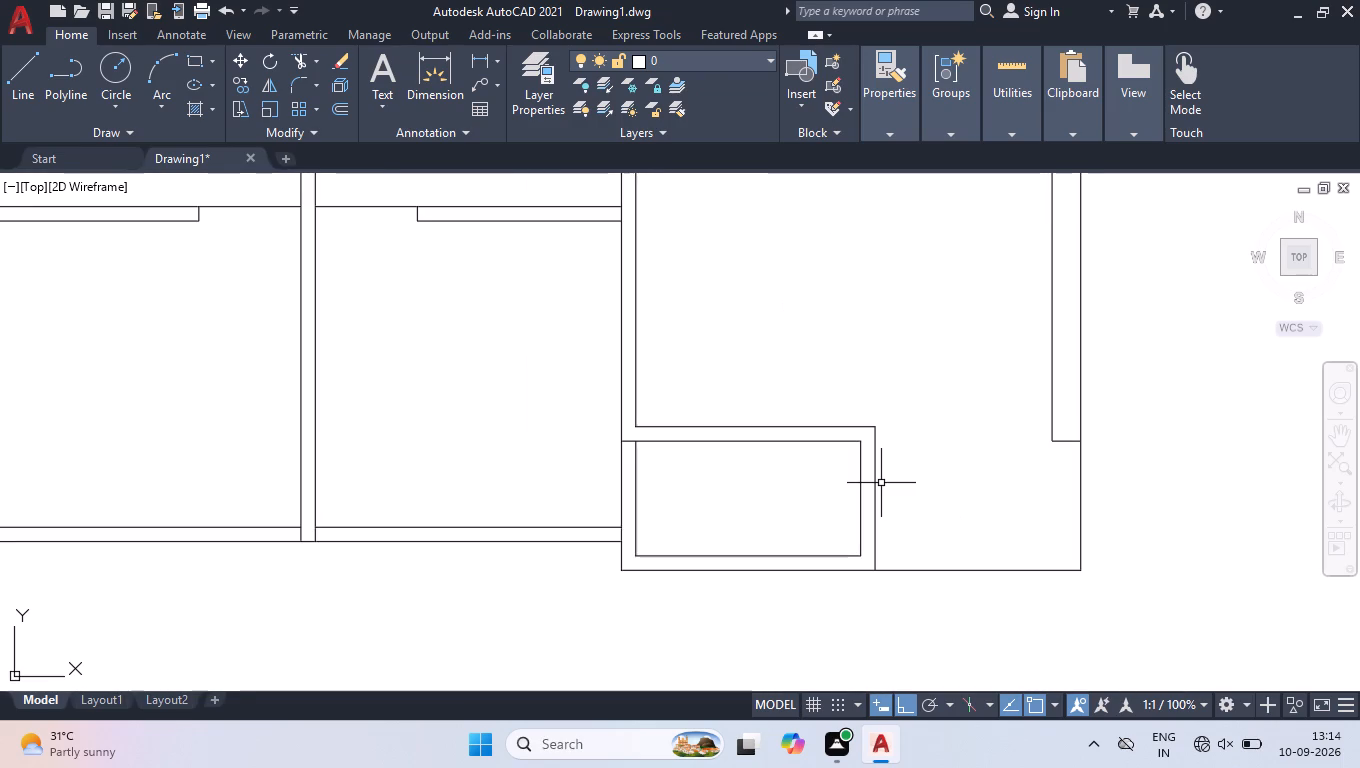
{"action": "type", "text": "ex"}
{"action": "key", "text": "Return"}
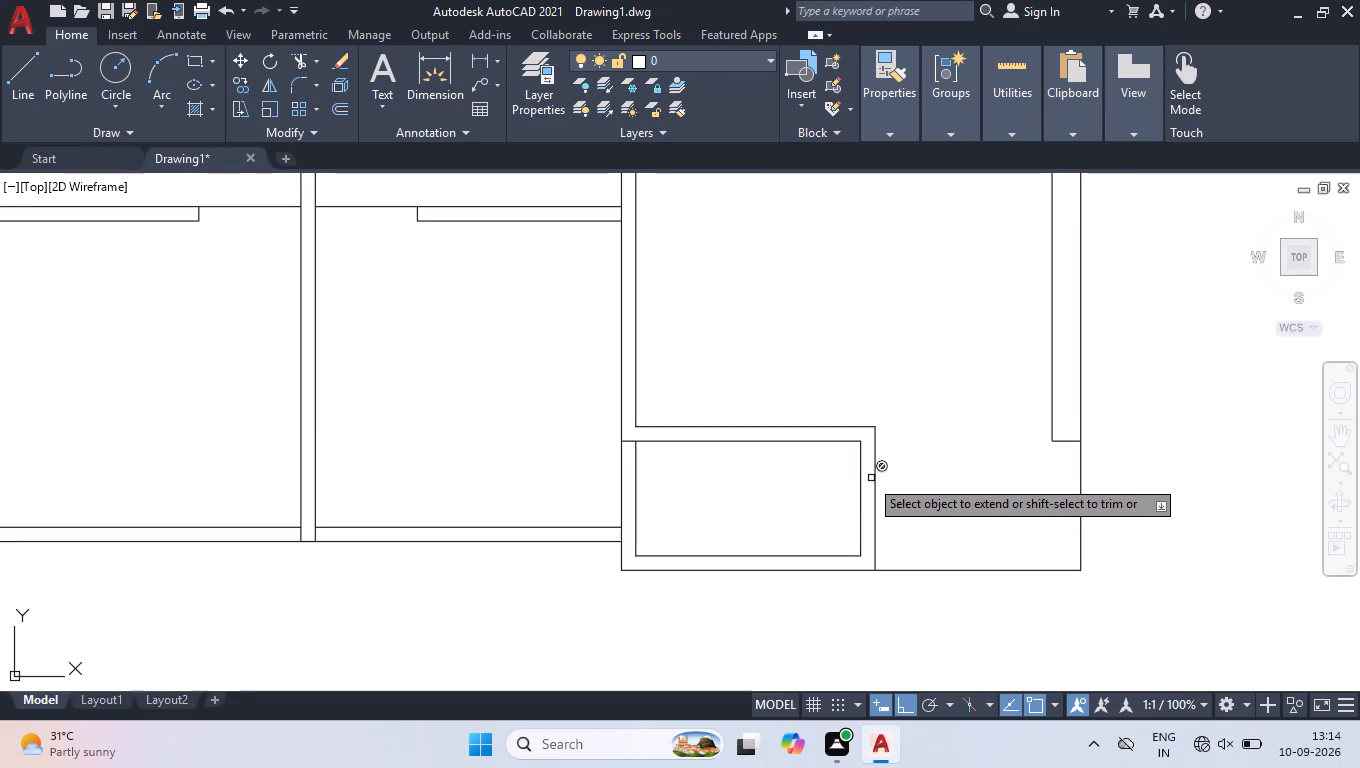
{"action": "left_click", "coordinate": [861, 484]}
{"action": "key", "text": "Return"}
Draw a short vertical line across the upper wall's thickness at the small room's inner corner.
{"action": "key", "text": "l"}
{"action": "key", "text": "Return"}
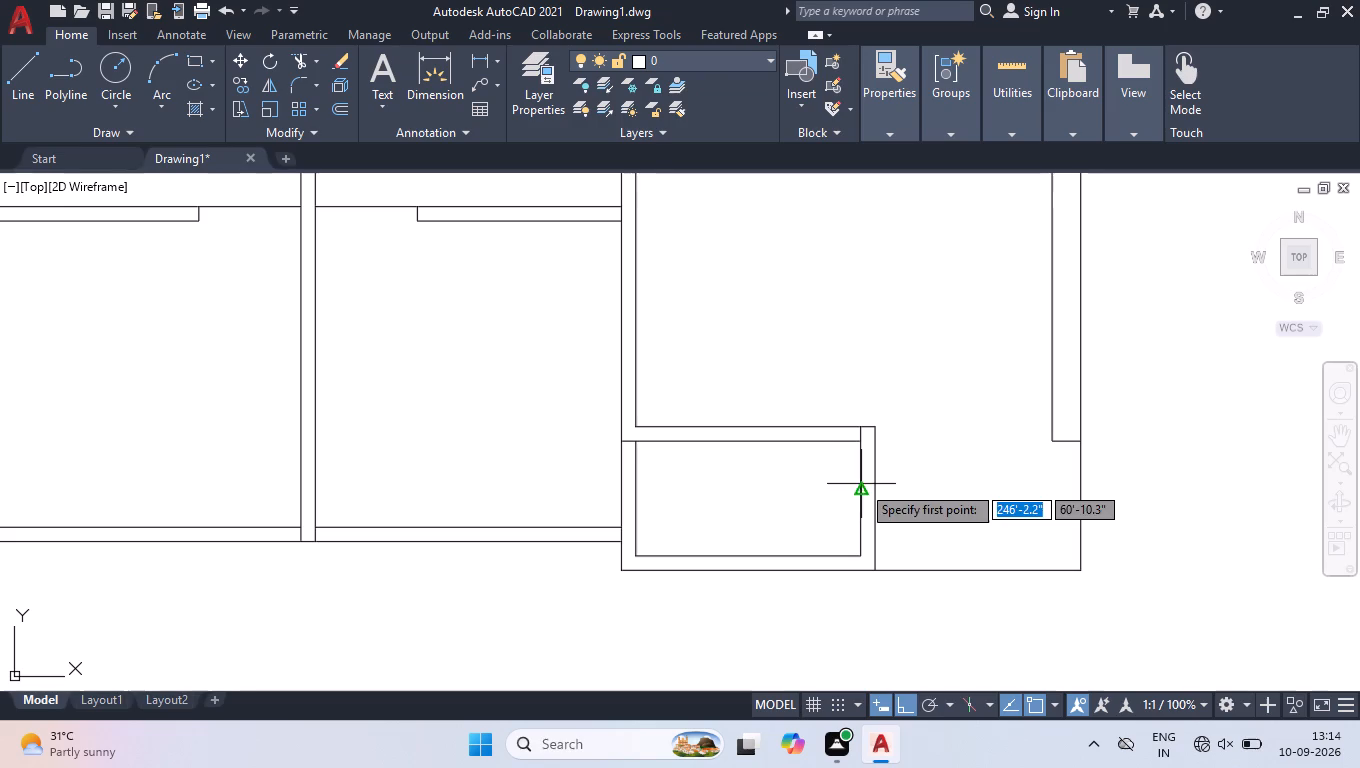
{"action": "scroll", "coordinate": [853, 457], "scroll_direction": "up", "scroll_amount": 1}
{"action": "left_click", "coordinate": [856, 429]}
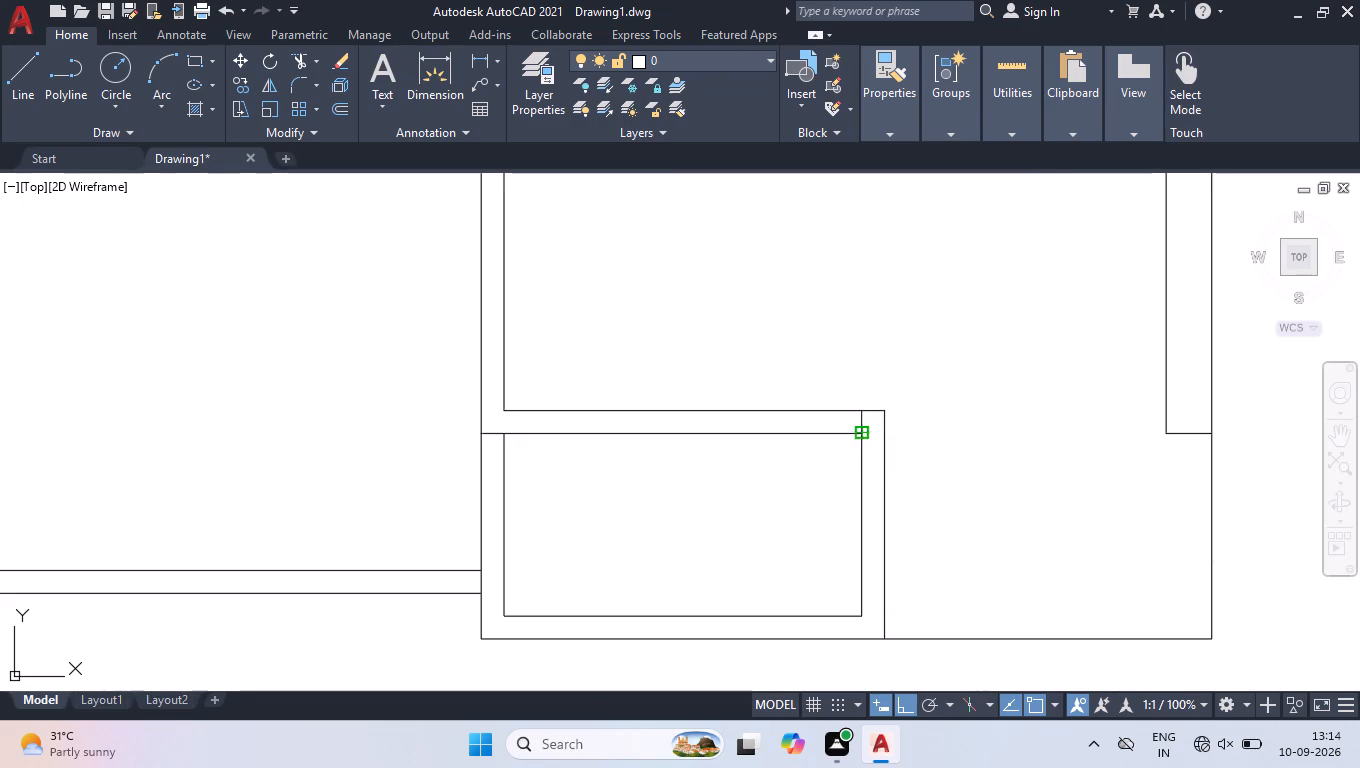
{"action": "left_click", "coordinate": [856, 413]}
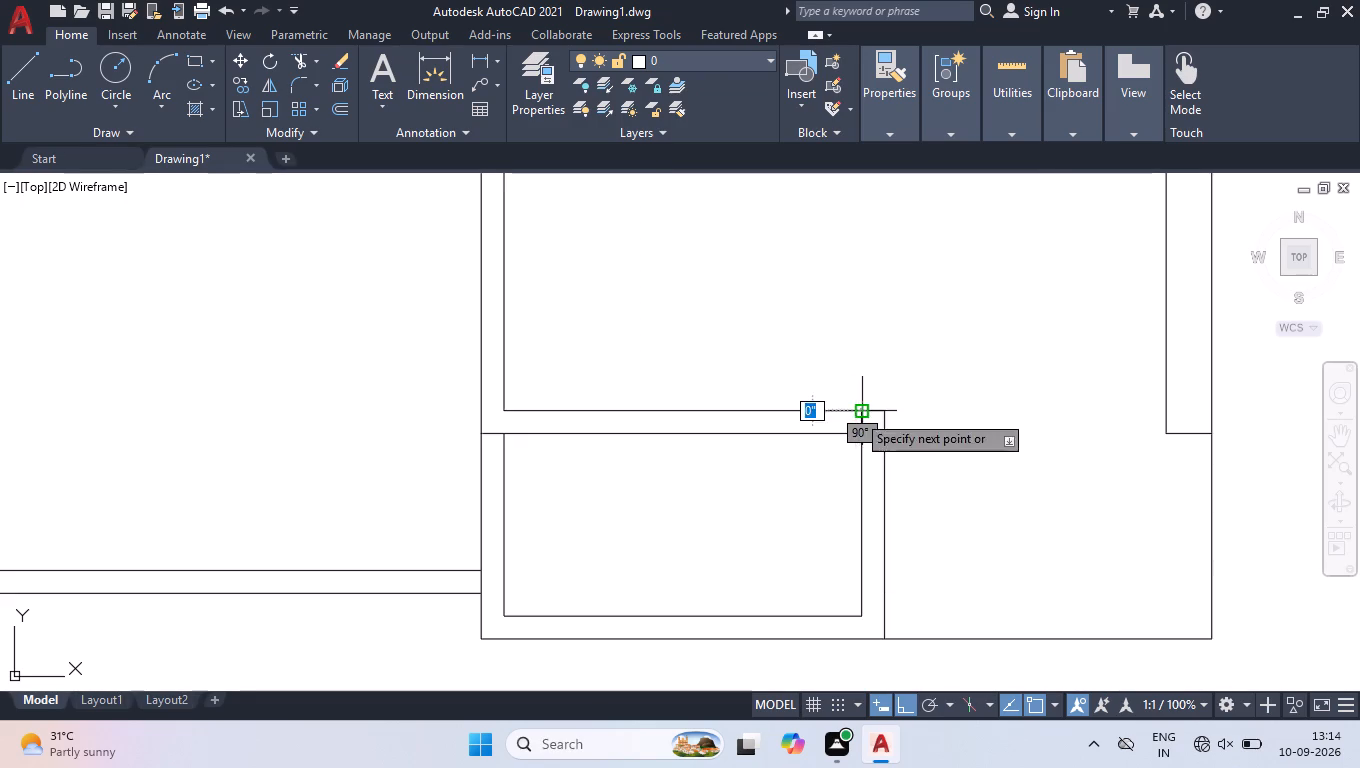
{"action": "key", "text": "space"}
Move the short vertical line 2'6" from the corner along the small room's upper wall towards the central party wall.
{"action": "left_click", "coordinate": [840, 368]}
{"action": "left_click", "coordinate": [907, 534]}
{"action": "scroll", "coordinate": [855, 471], "scroll_direction": "up", "scroll_amount": 3}
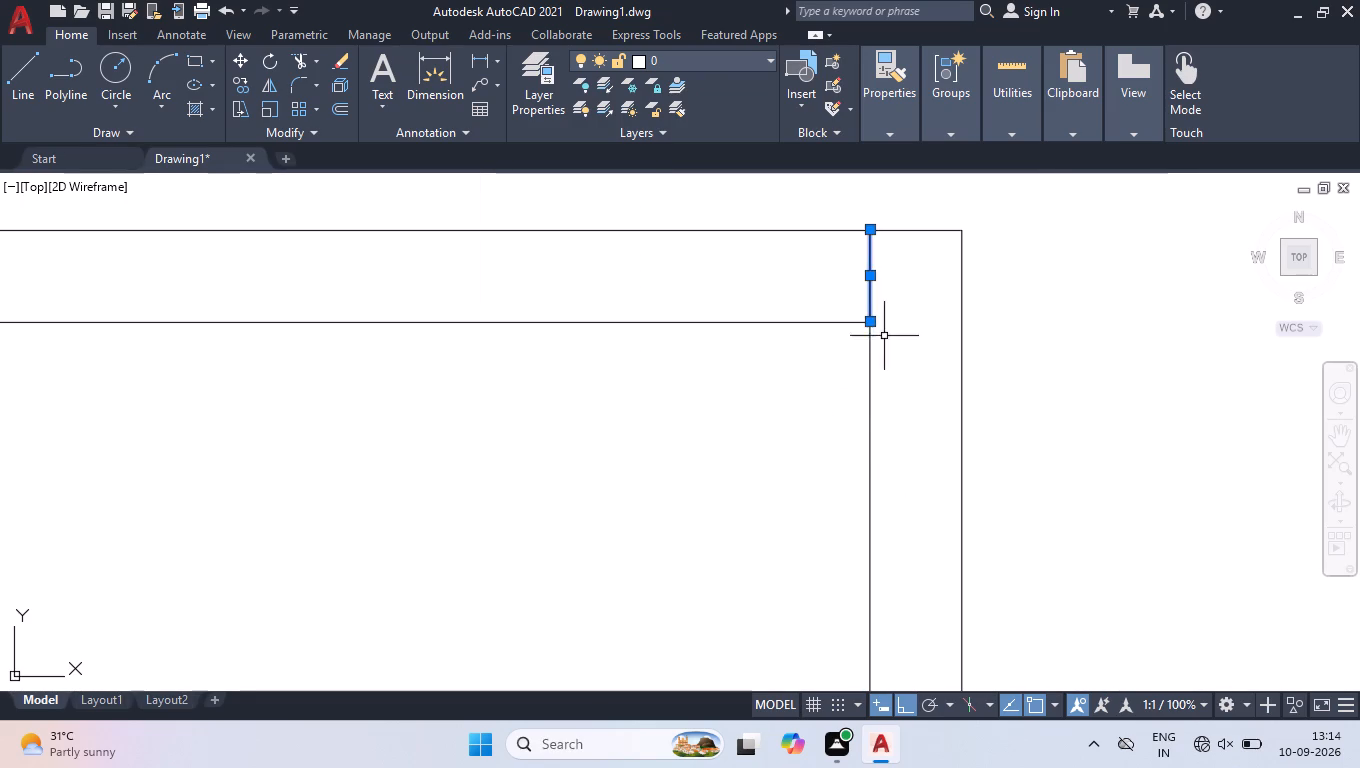
{"action": "scroll", "coordinate": [891, 355], "scroll_direction": "down", "scroll_amount": 1}
{"action": "scroll", "coordinate": [790, 283], "scroll_direction": "down", "scroll_amount": 1}
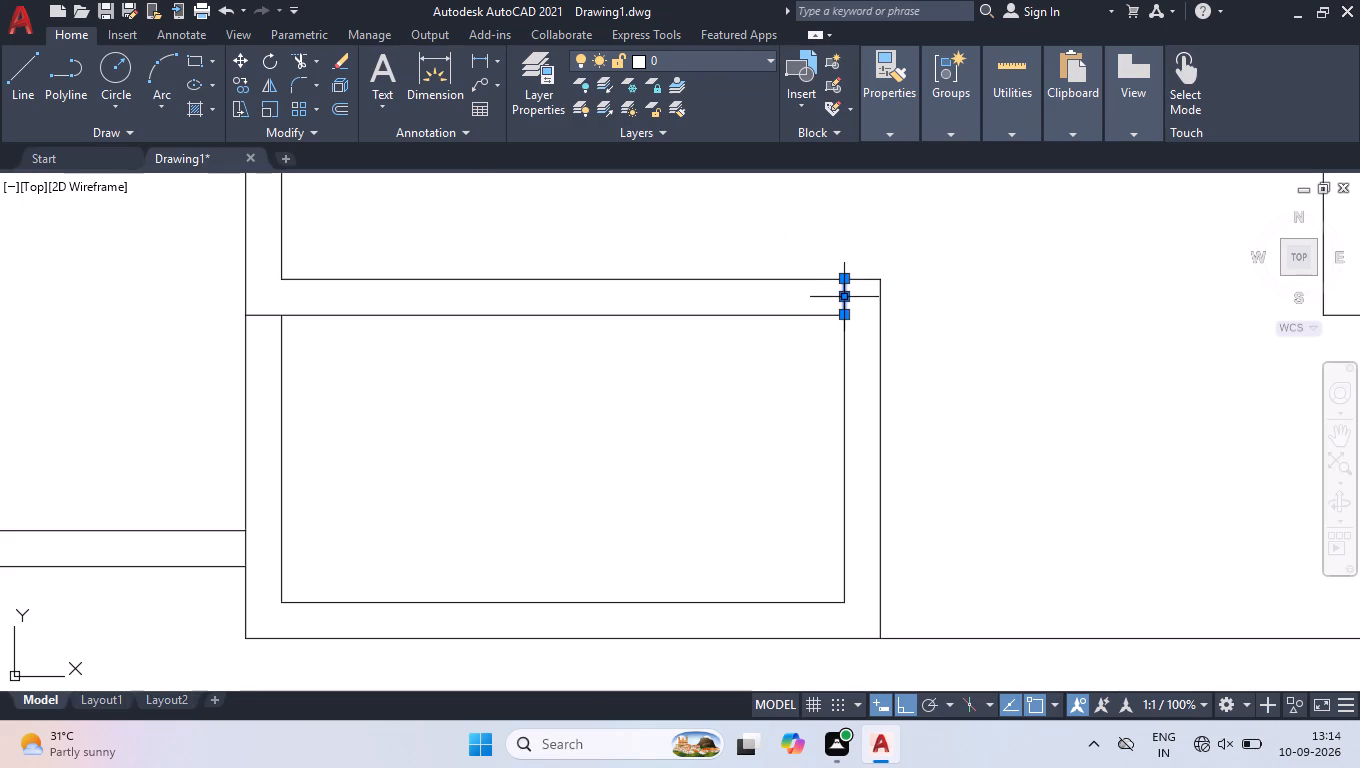
{"action": "left_click", "coordinate": [840, 294]}
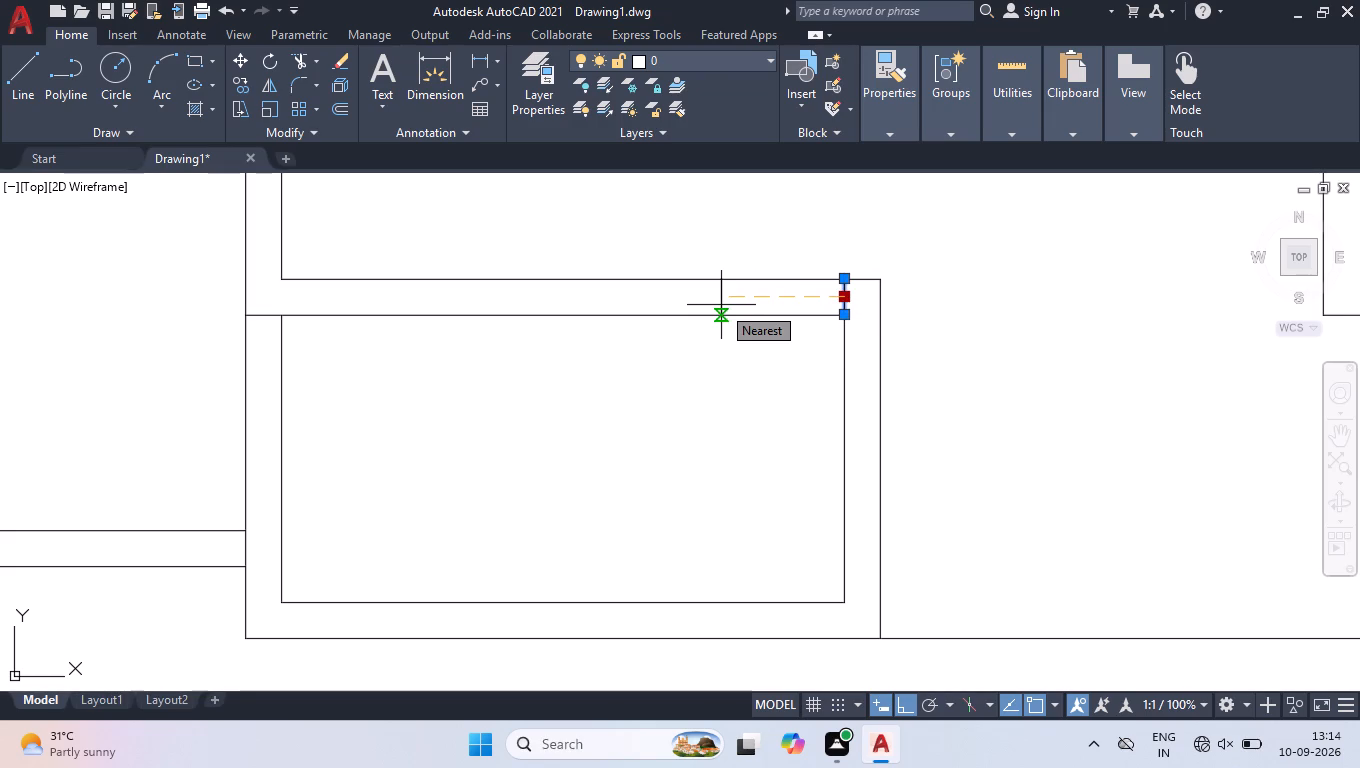
{"action": "key", "text": "2"}
{"action": "type", "text": "'6"}
{"action": "key", "text": "Return"}
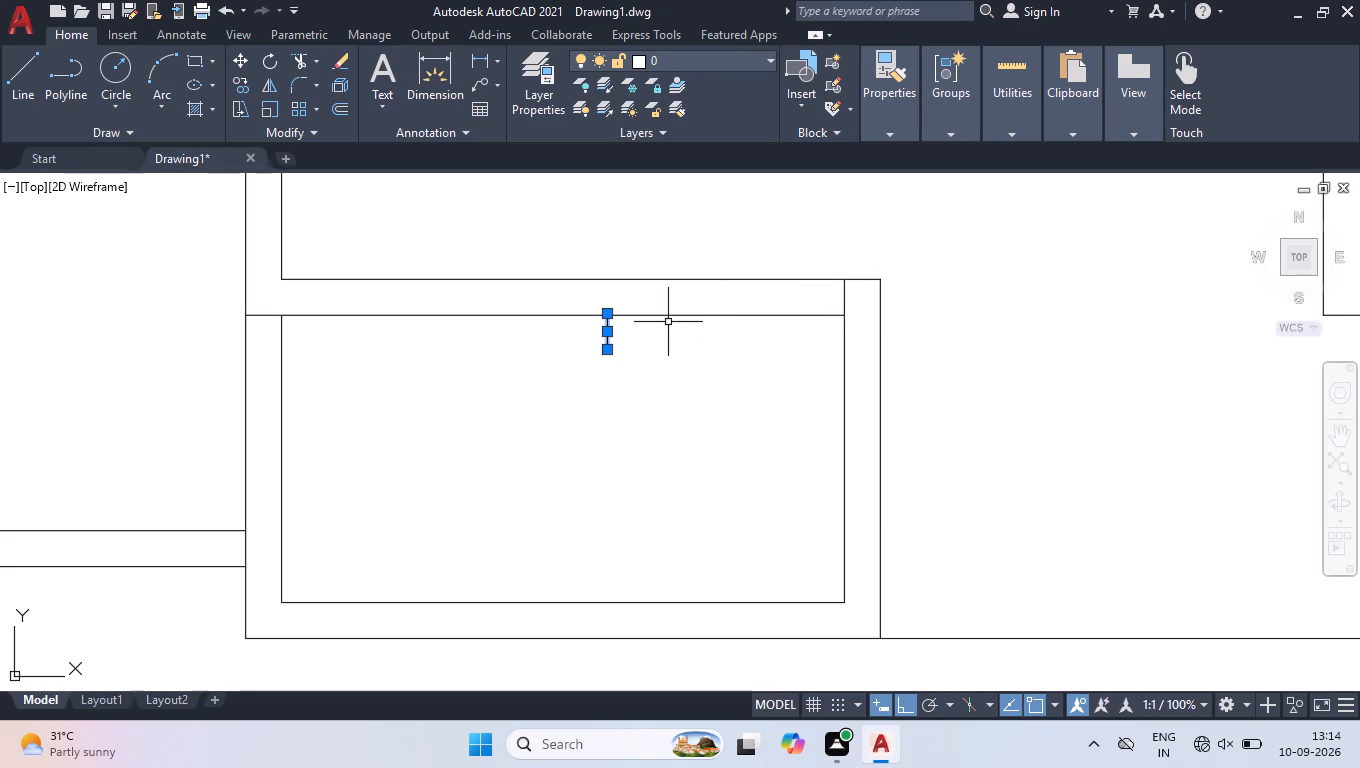
Stretch both ends of the moved short line so it spans between the two faces of the small room's upper wall.
{"action": "scroll", "coordinate": [609, 295], "scroll_direction": "up", "scroll_amount": 2}
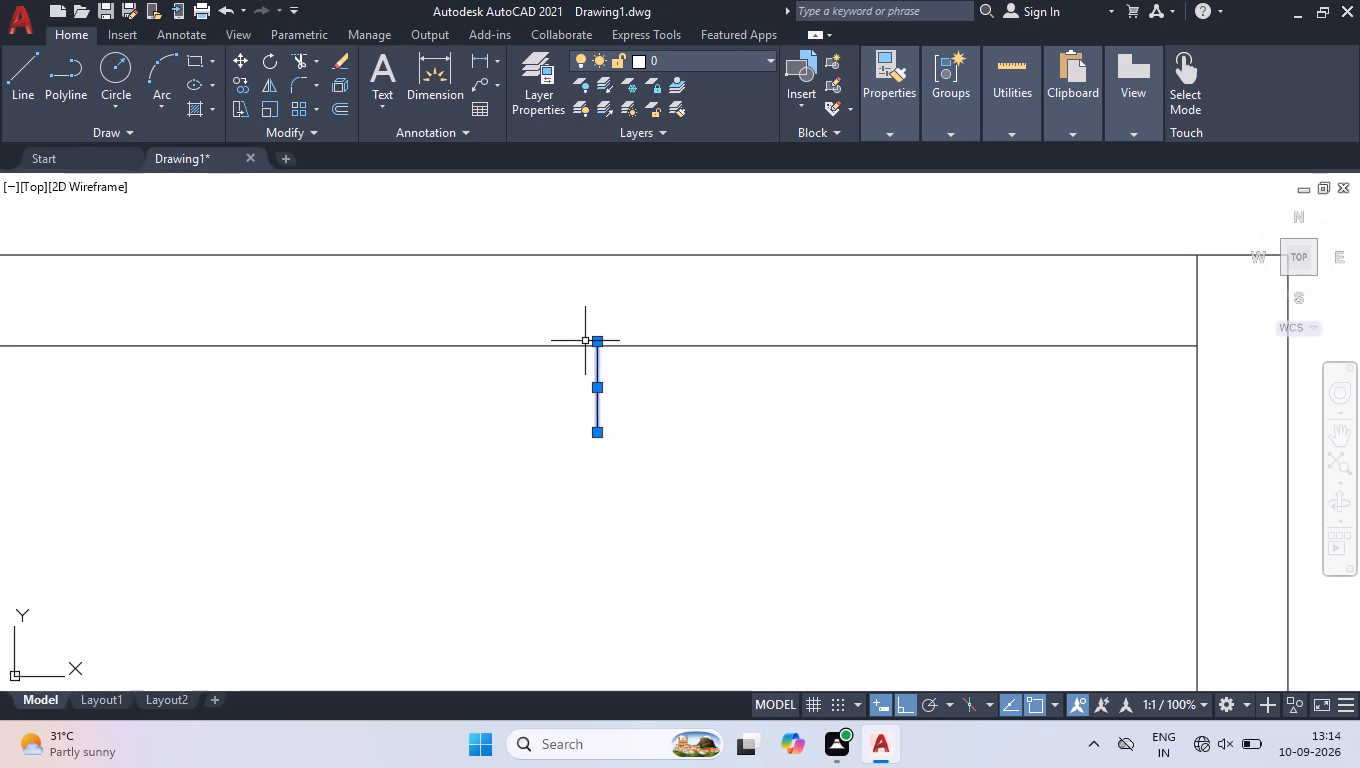
{"action": "left_click", "coordinate": [596, 344]}
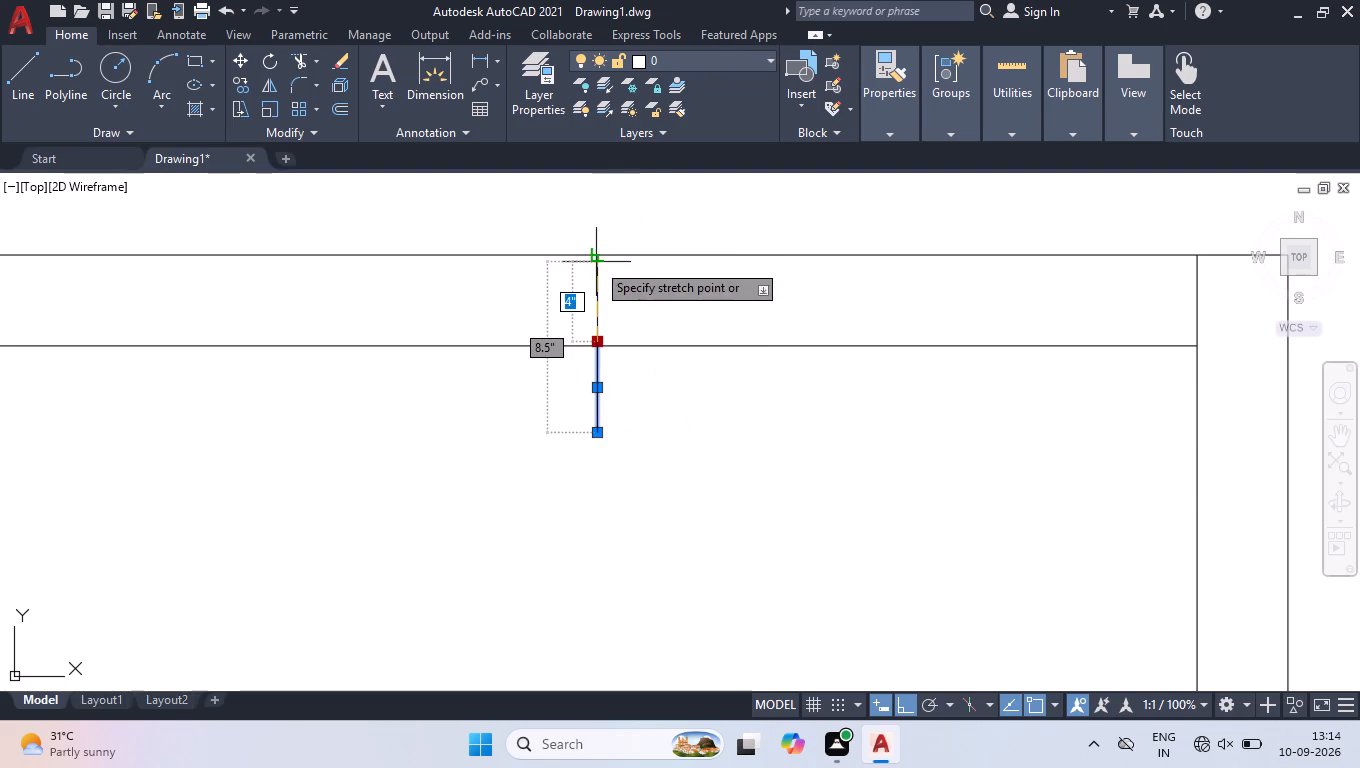
{"action": "left_click", "coordinate": [599, 255]}
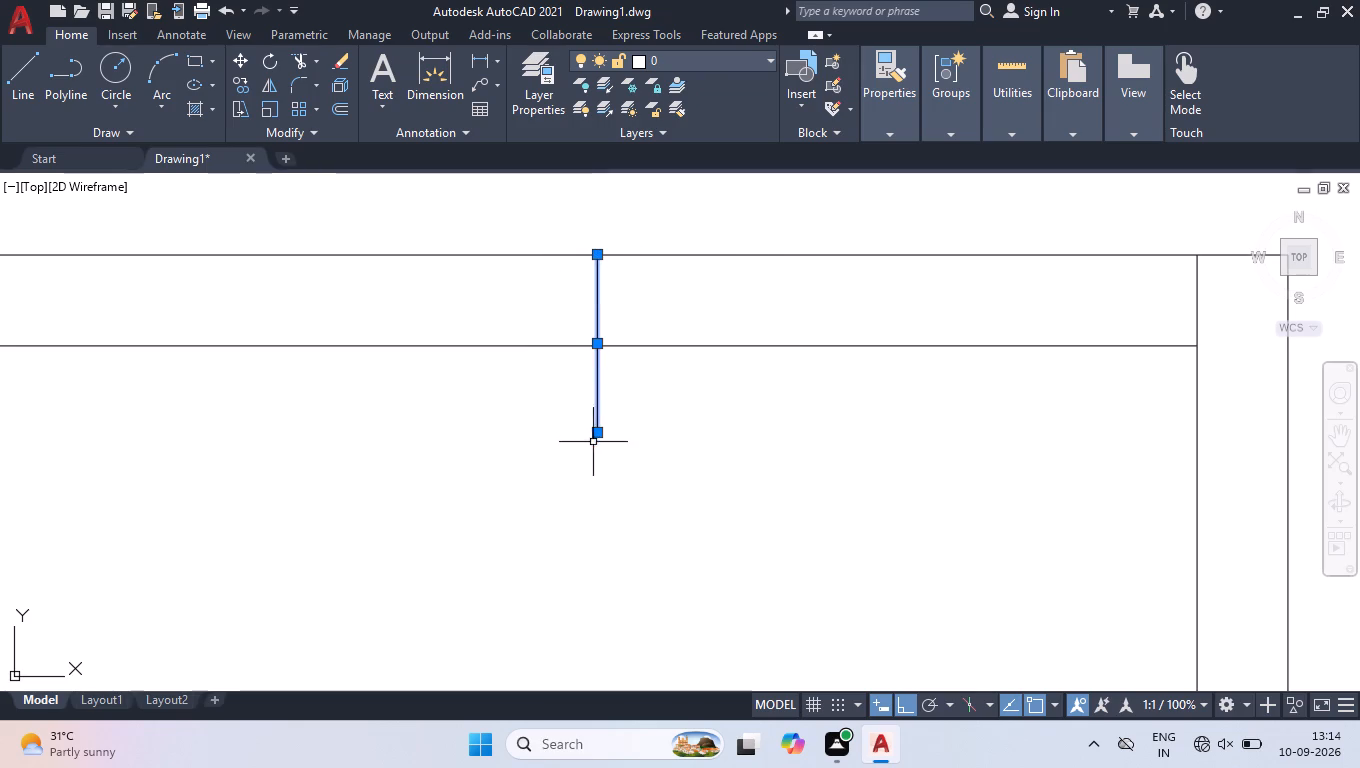
{"action": "left_click", "coordinate": [604, 434]}
{"action": "left_click", "coordinate": [630, 431]}
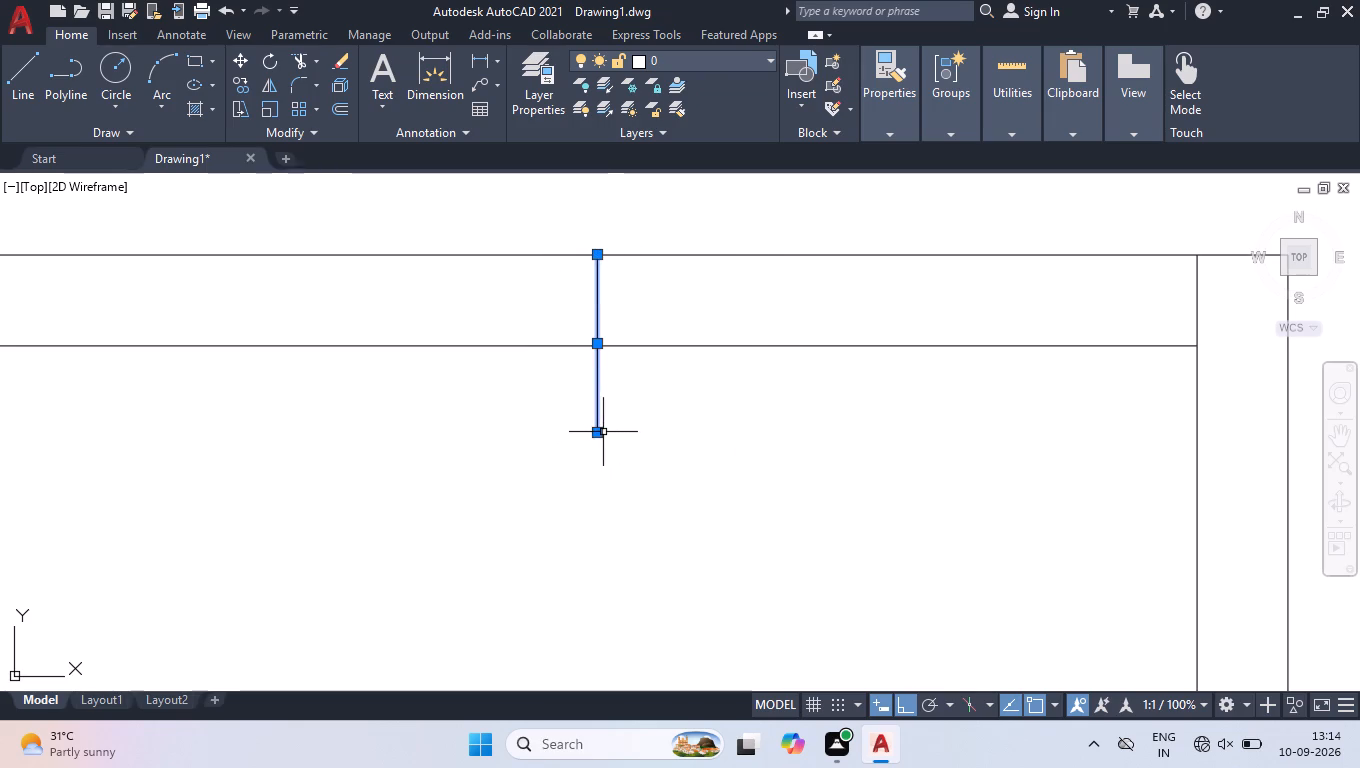
{"action": "left_click", "coordinate": [600, 432]}
{"action": "left_click", "coordinate": [595, 349]}
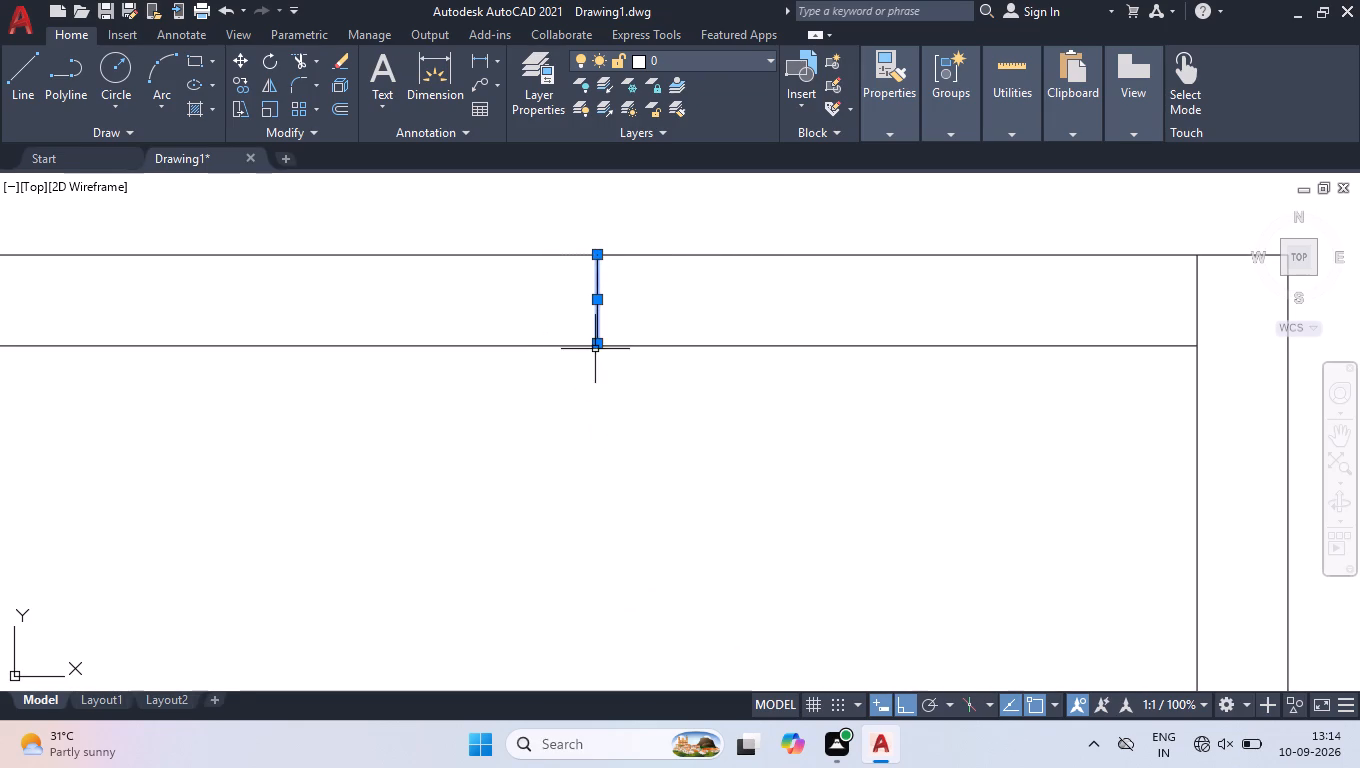
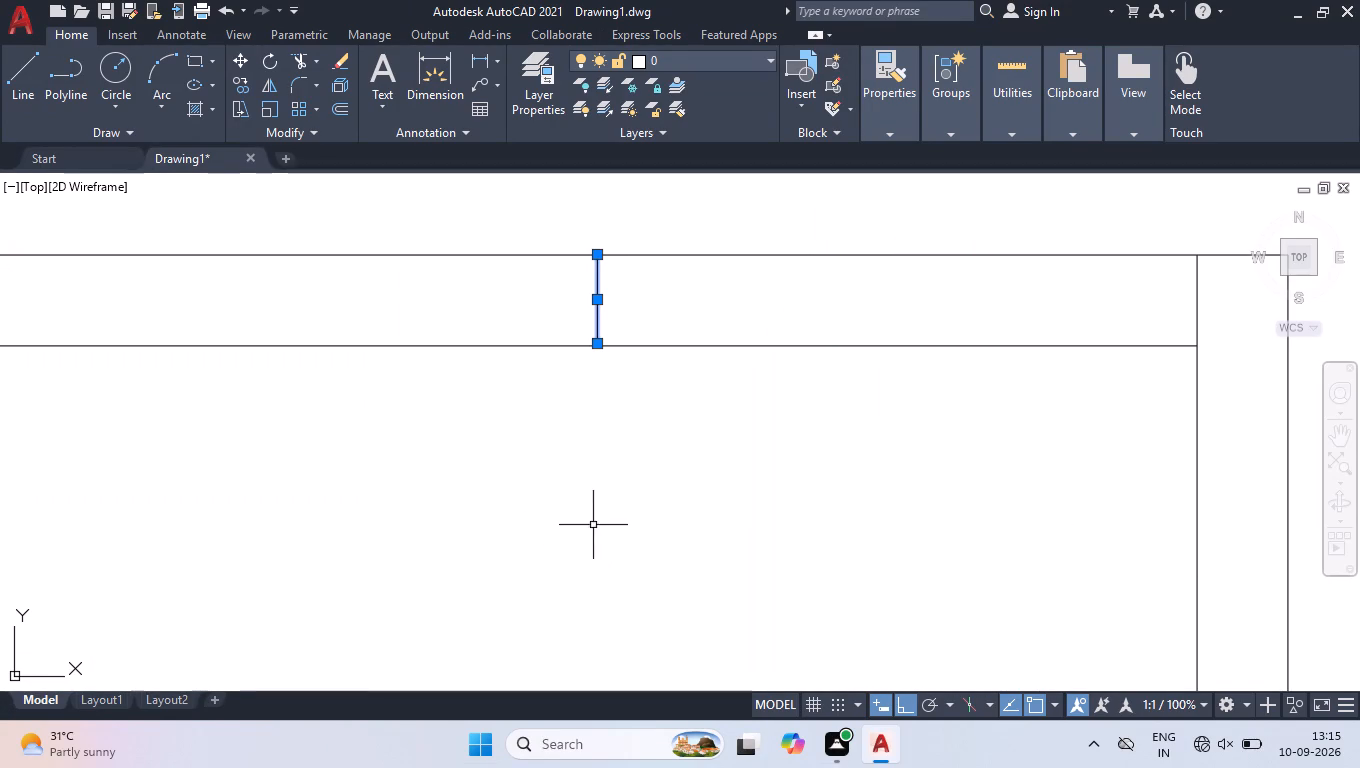
Trim the small room's upper wall lines across the door opening and the leftover piece crossing the adjoining vertical wall.
{"action": "key", "text": "Return"}
{"action": "key", "text": "Return"}
{"action": "key", "text": "Return"}
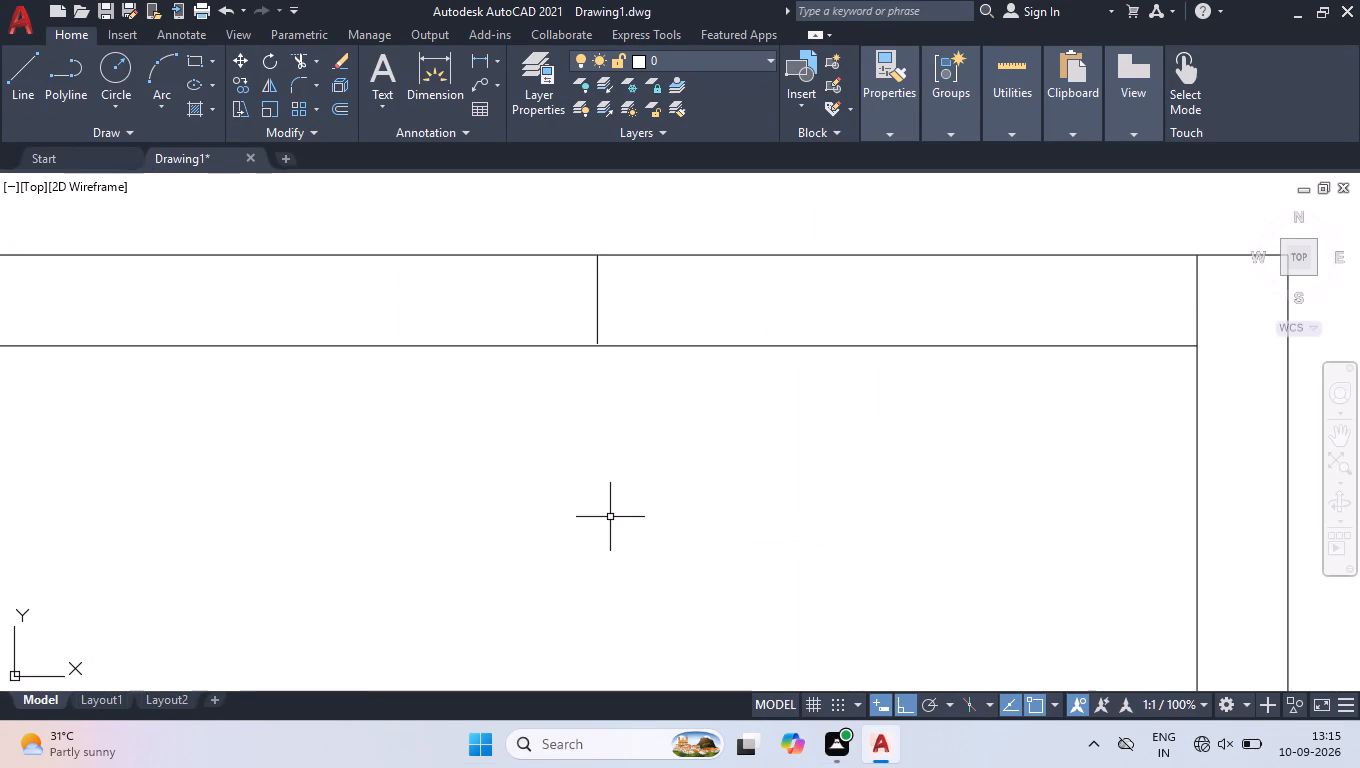
{"action": "type", "text": "tr"}
{"action": "key", "text": "Return"}
{"action": "scroll", "coordinate": [679, 488], "scroll_direction": "down", "scroll_amount": 2}
{"action": "left_click", "coordinate": [703, 490]}
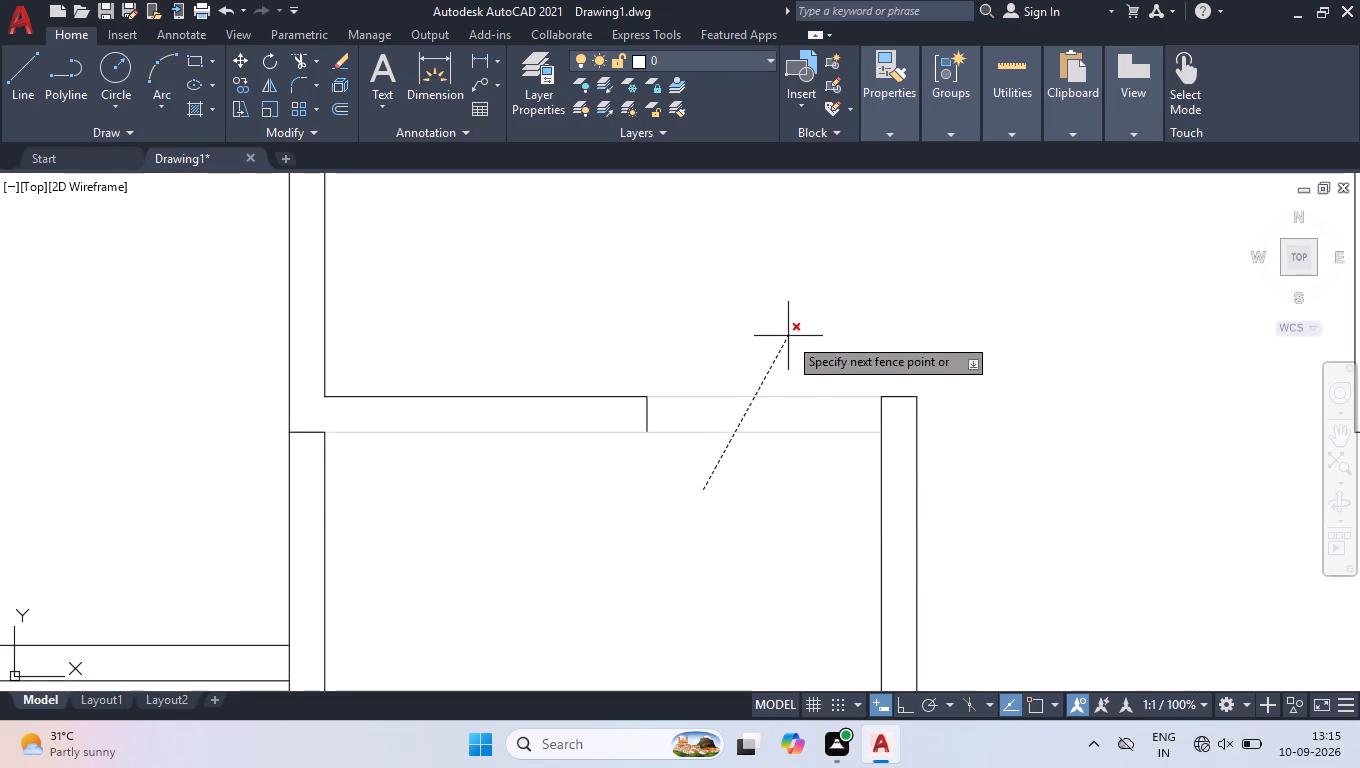
{"action": "left_click", "coordinate": [788, 336]}
{"action": "left_click", "coordinate": [297, 432]}
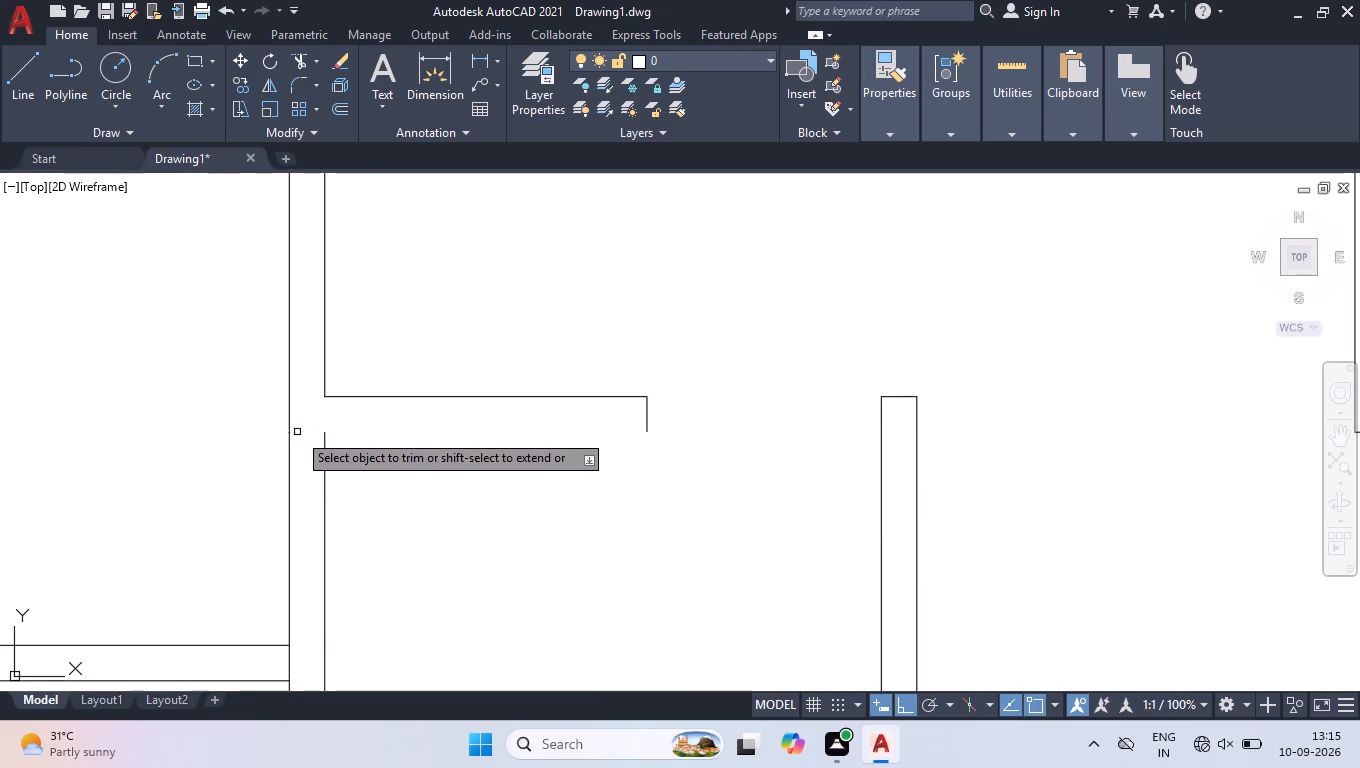
{"action": "key", "text": "Return"}
Draw the lower face line of the small room's upper wall from the door jamb to the adjoining vertical wall.
{"action": "key", "text": "l"}
{"action": "key", "text": "Return"}
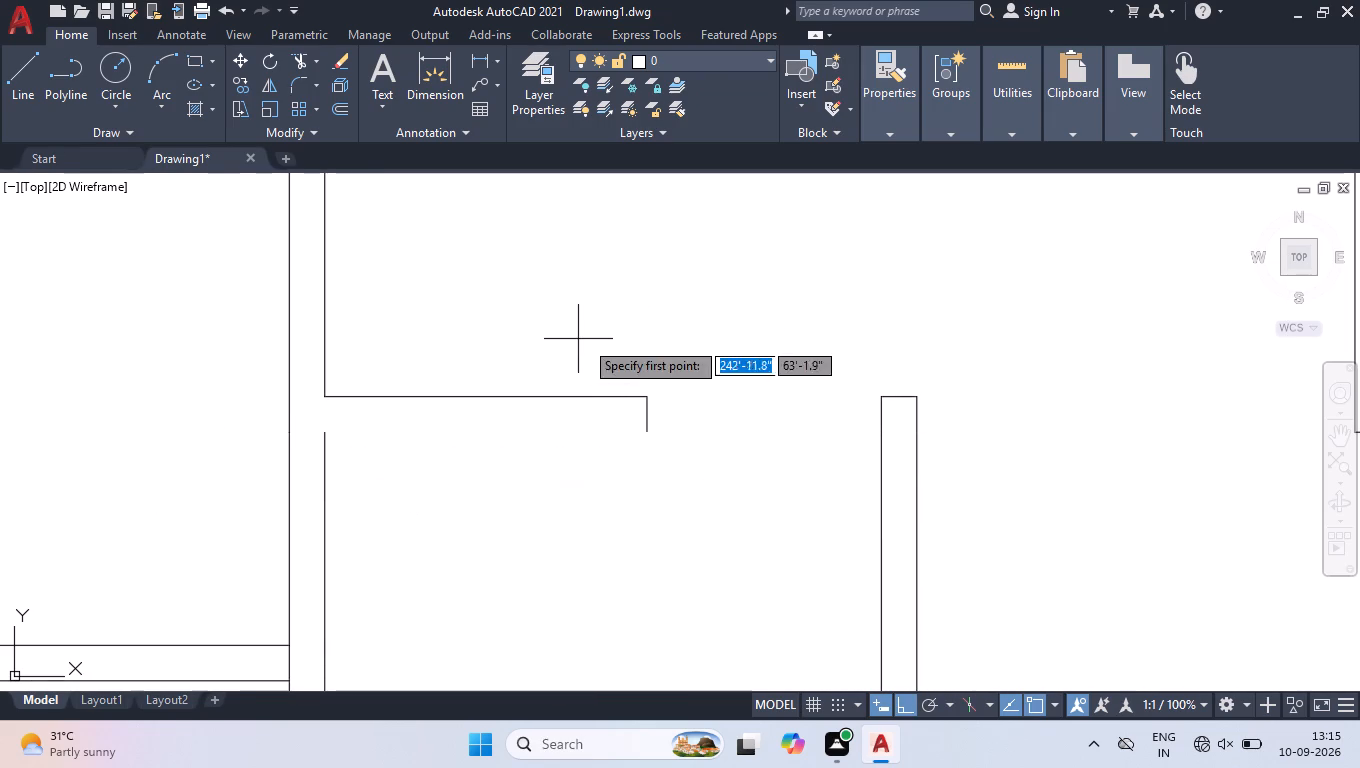
{"action": "left_click", "coordinate": [643, 431]}
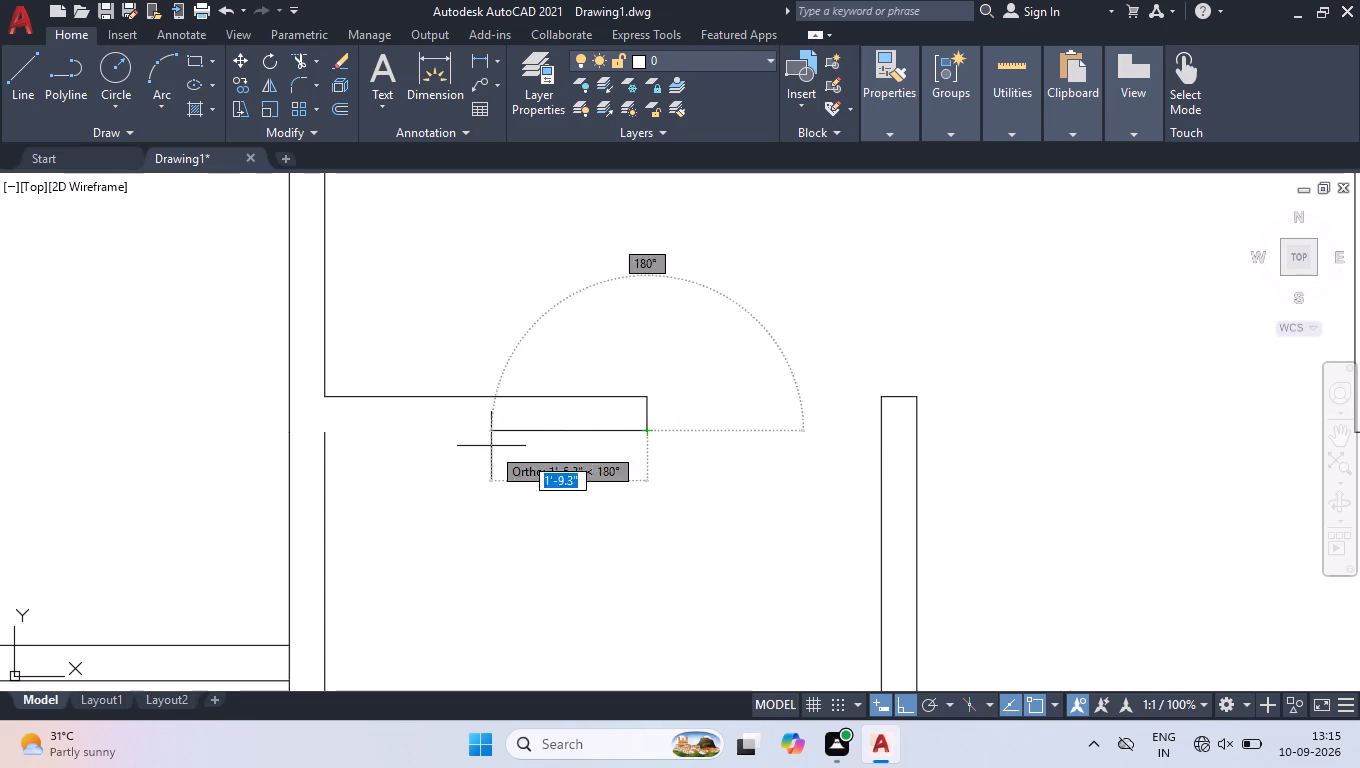
{"action": "left_click", "coordinate": [322, 429]}
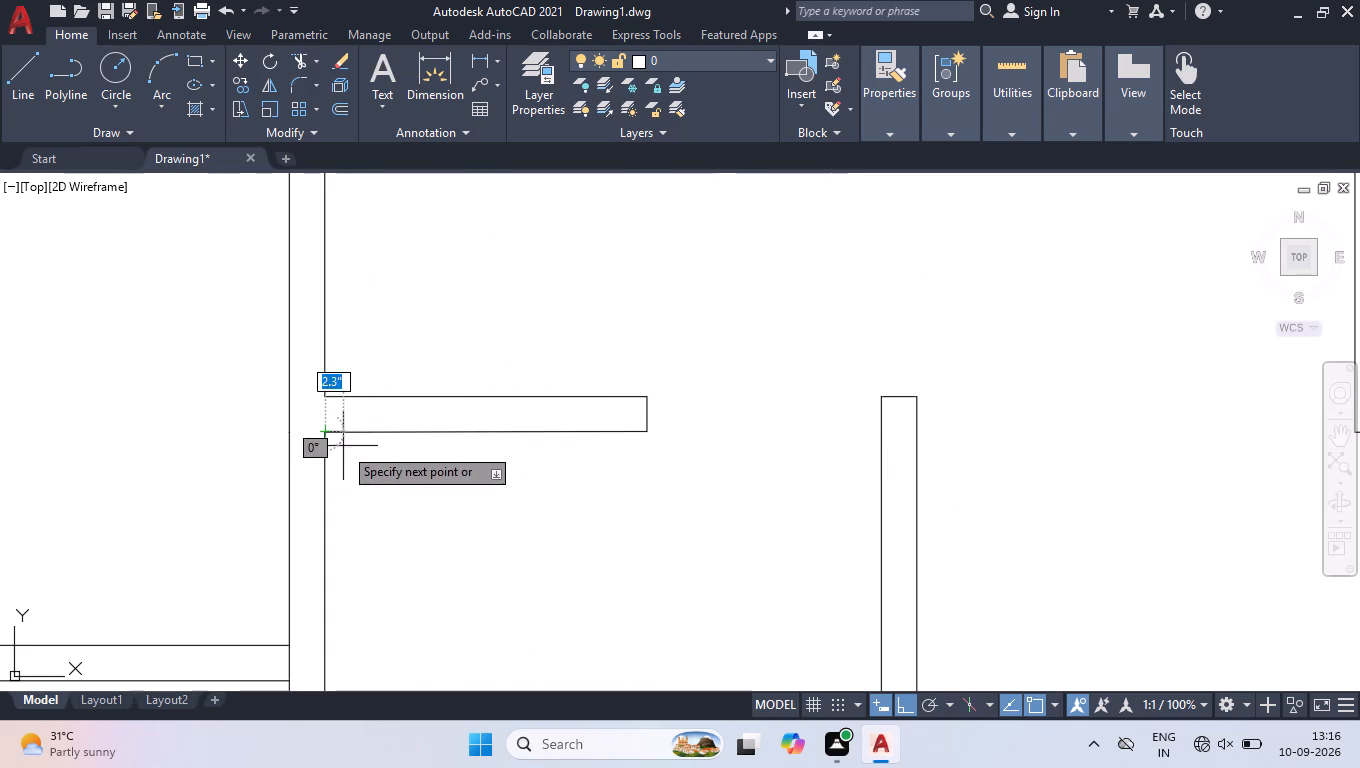
{"action": "key", "text": "Return"}
Trim the vertical wall lines crossing the thickness of the central rooms' bottom wall, at the party wall and both side walls.
{"action": "scroll", "coordinate": [427, 489], "scroll_direction": "down", "scroll_amount": 4}
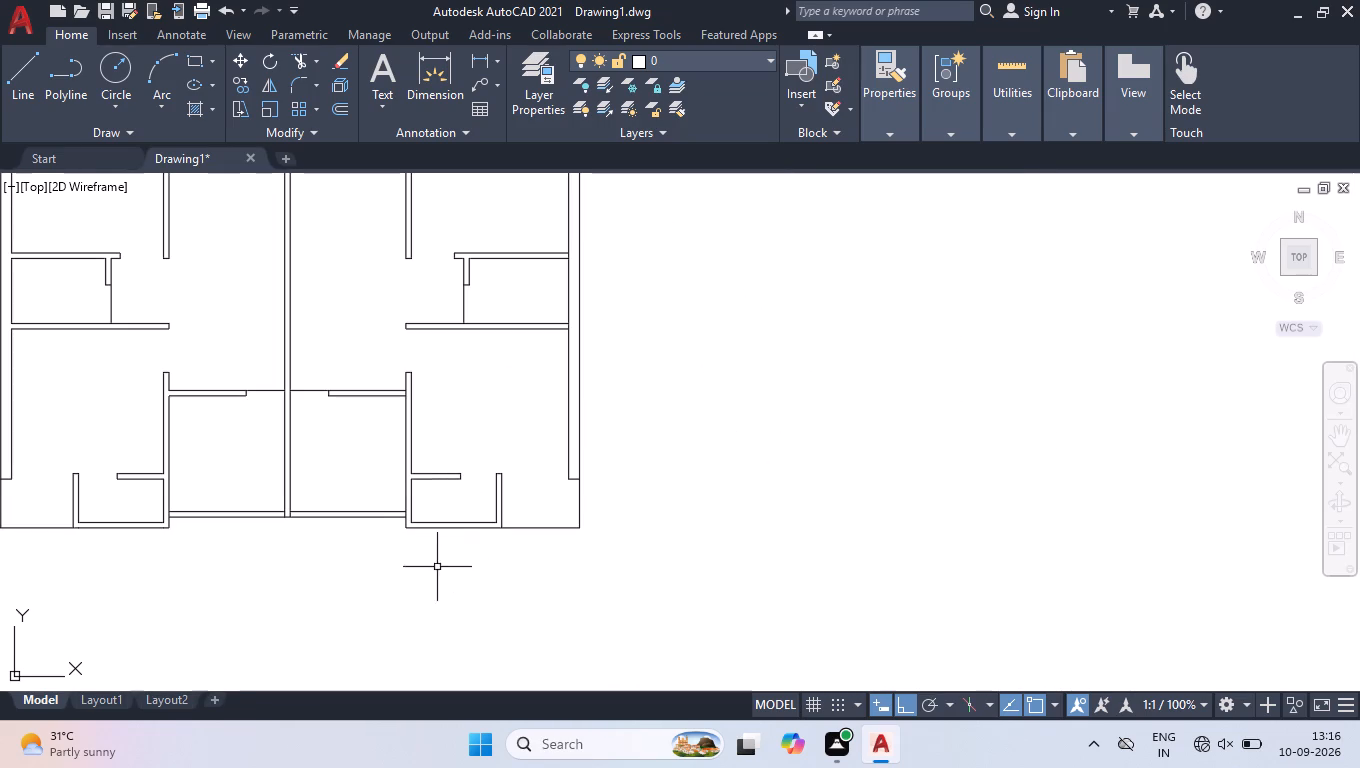
{"action": "scroll", "coordinate": [172, 520], "scroll_direction": "up", "scroll_amount": 3}
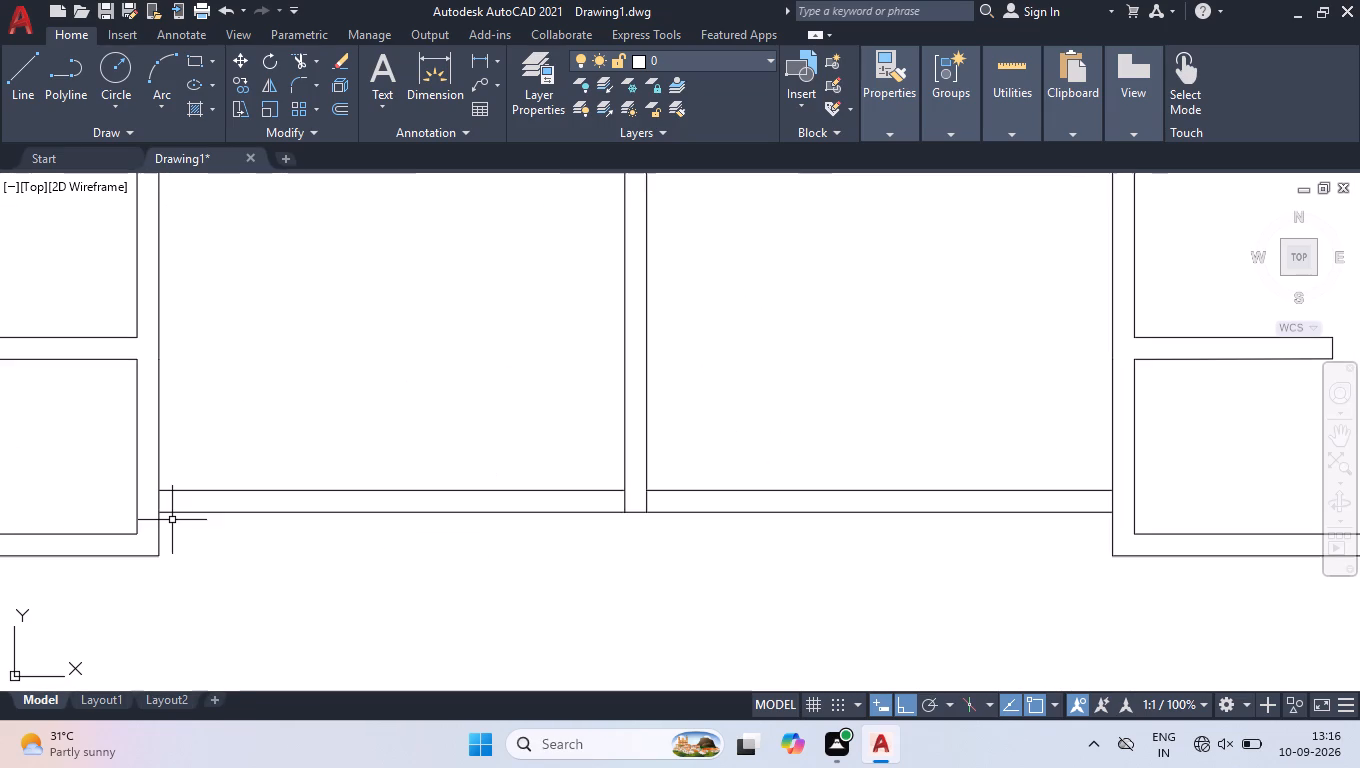
{"action": "type", "text": "tr"}
{"action": "key", "text": "Return"}
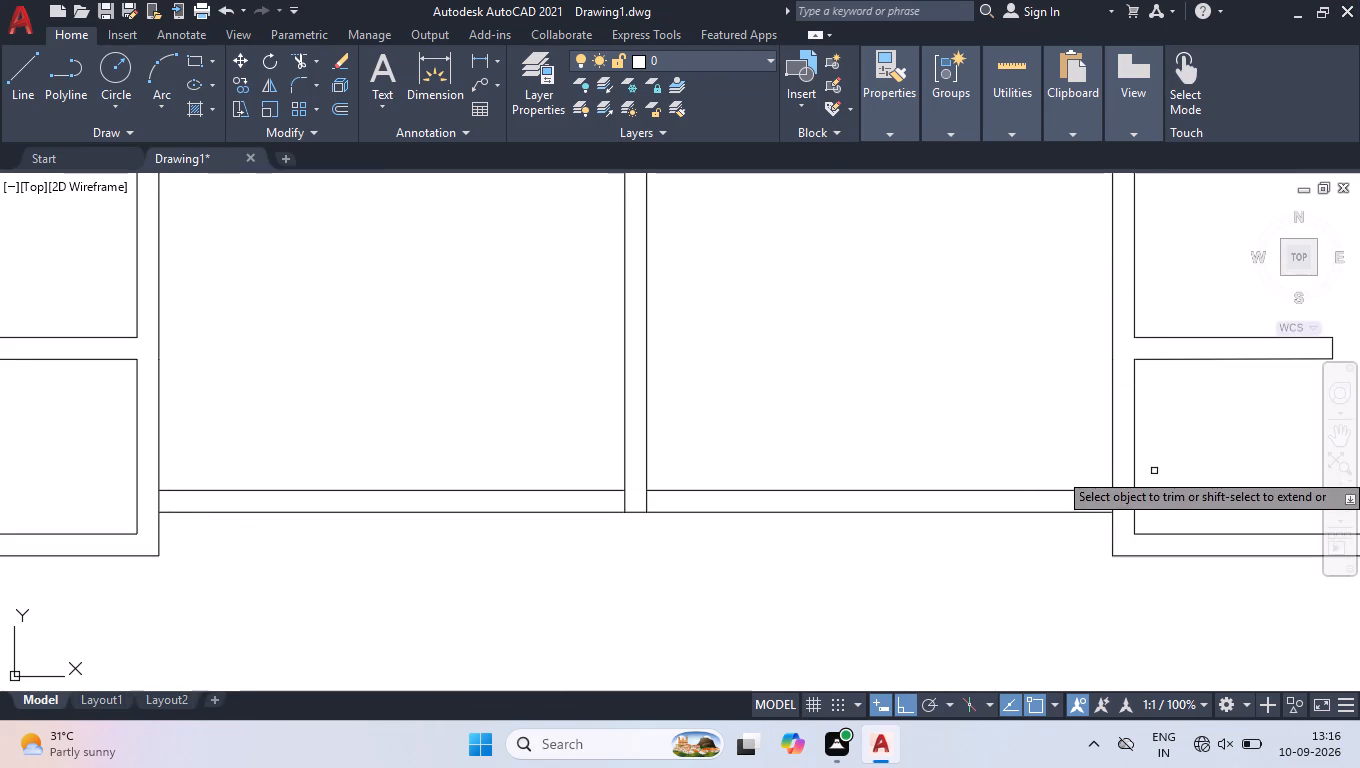
{"action": "left_click", "coordinate": [1123, 498]}
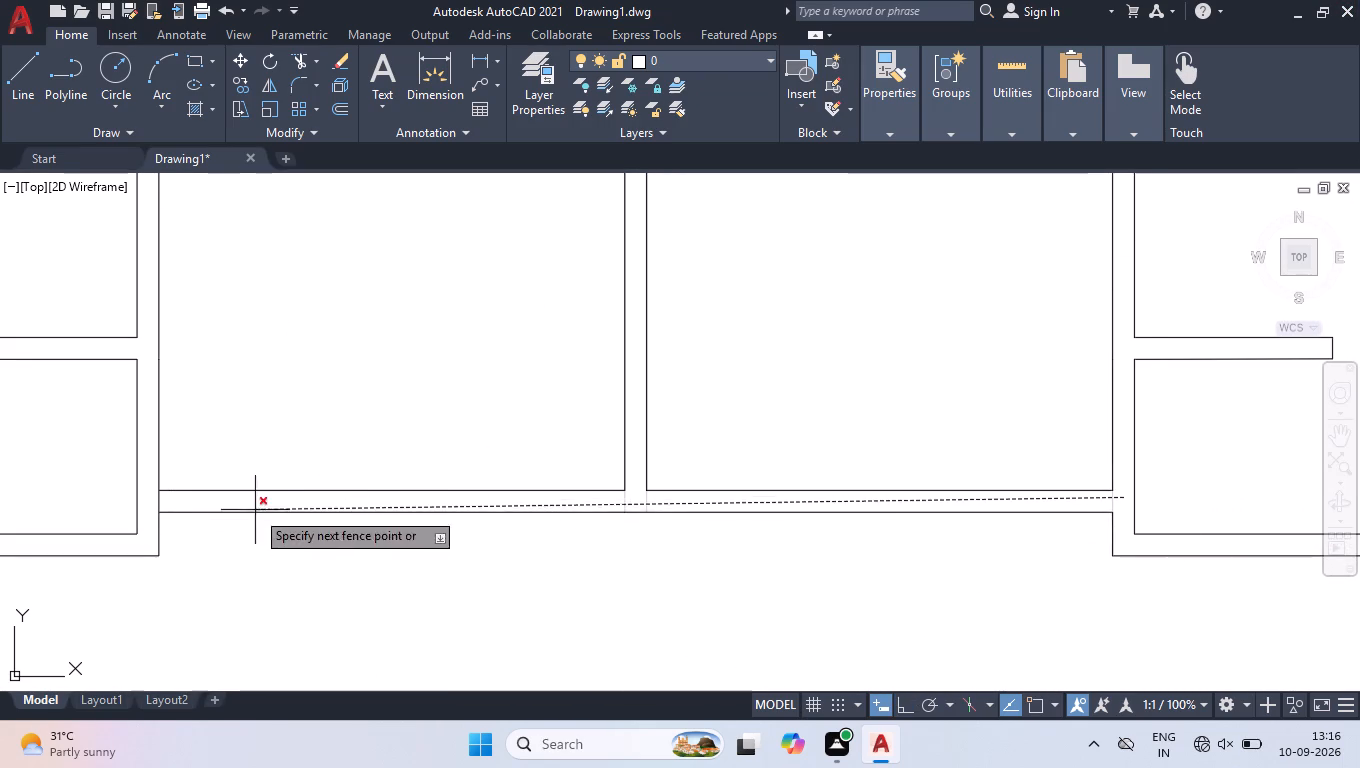
{"action": "left_click", "coordinate": [151, 505]}
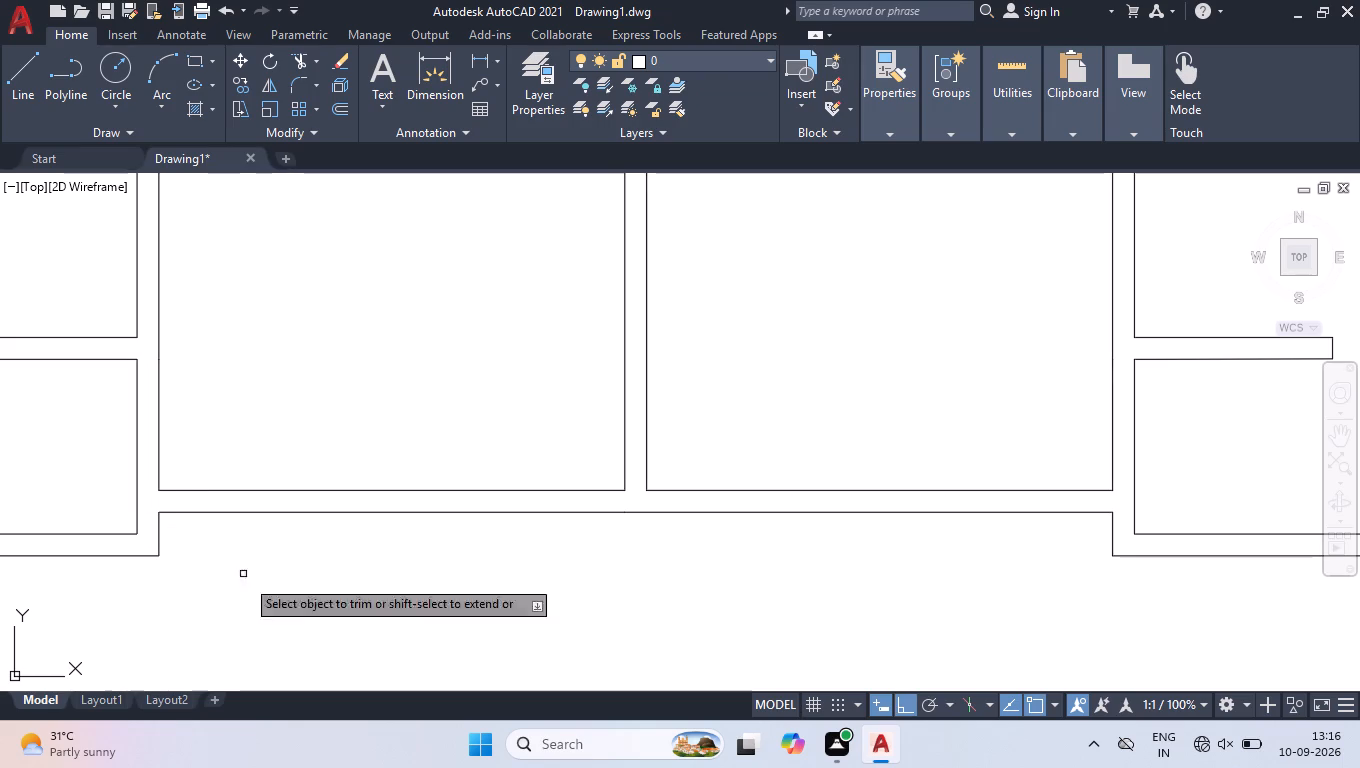
{"action": "key", "text": "Return"}
Trim the vertical wall line across the junction with the right-hand central bottom room's upper wall.
{"action": "scroll", "coordinate": [337, 597], "scroll_direction": "down", "scroll_amount": 2}
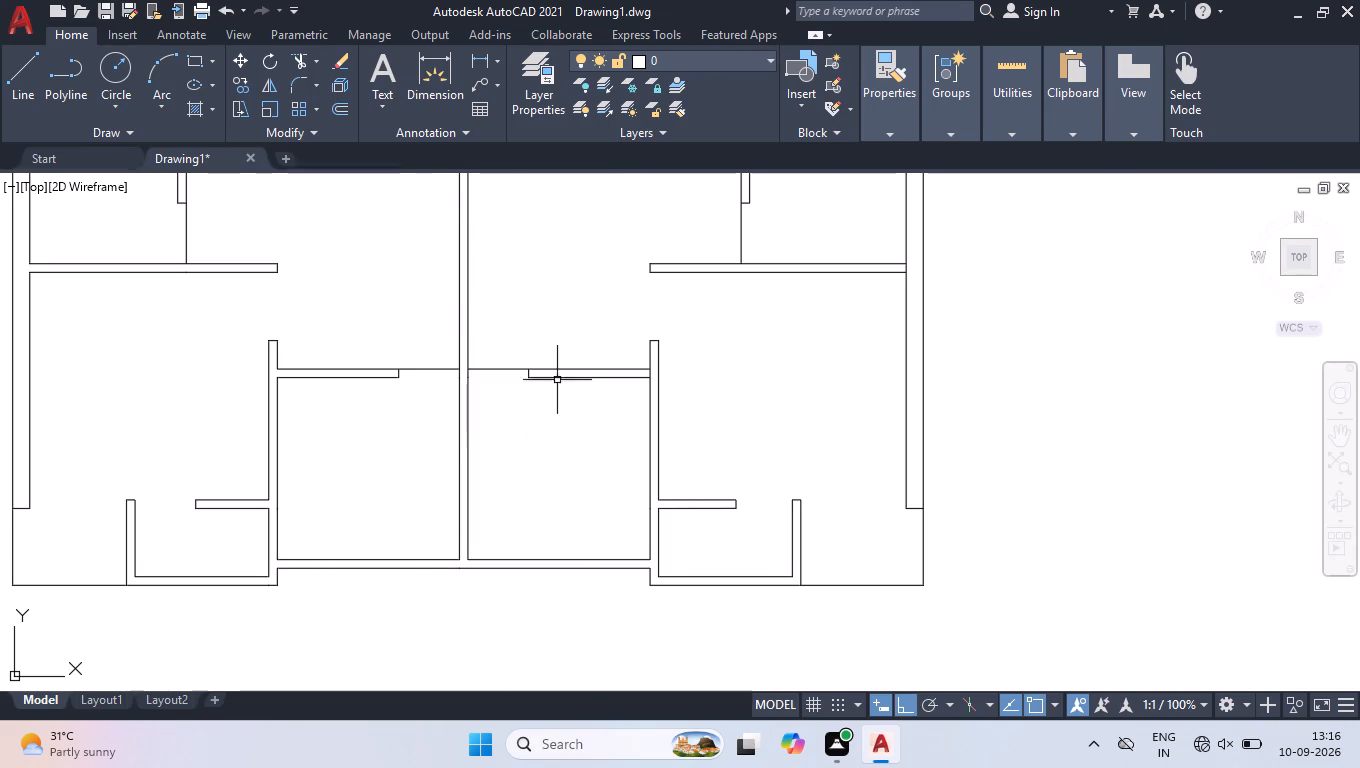
{"action": "scroll", "coordinate": [563, 374], "scroll_direction": "up", "scroll_amount": 2}
{"action": "key", "text": "space"}
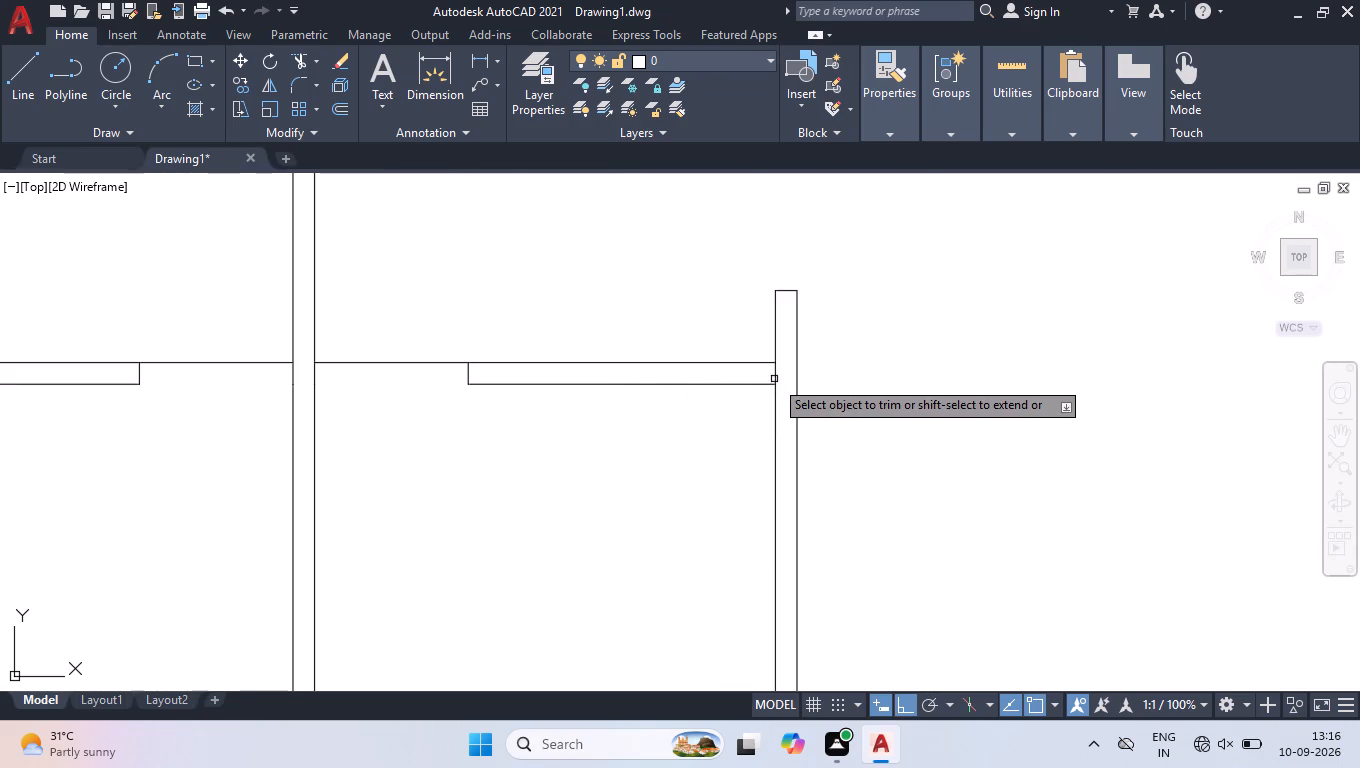
{"action": "left_click", "coordinate": [774, 377]}
{"action": "key", "text": "space"}
Trim the right outer wall's inner line where the upper and lower walls of the right-hand unit's small middle room meet it.
{"action": "scroll", "coordinate": [653, 549], "scroll_direction": "down", "scroll_amount": 4}
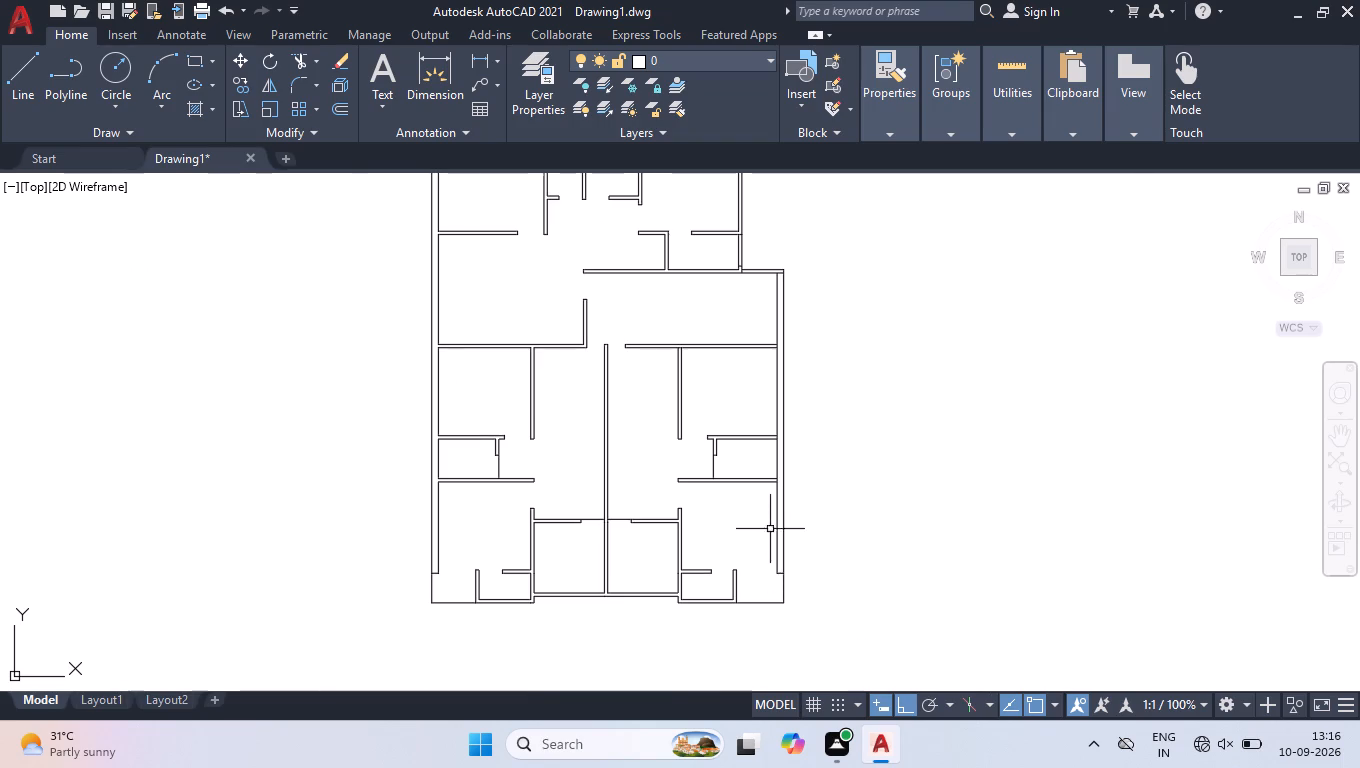
{"action": "scroll", "coordinate": [776, 515], "scroll_direction": "up", "scroll_amount": 2}
{"action": "scroll", "coordinate": [746, 346], "scroll_direction": "up", "scroll_amount": 4}
{"action": "scroll", "coordinate": [756, 348], "scroll_direction": "down", "scroll_amount": 2}
{"action": "key", "text": "space"}
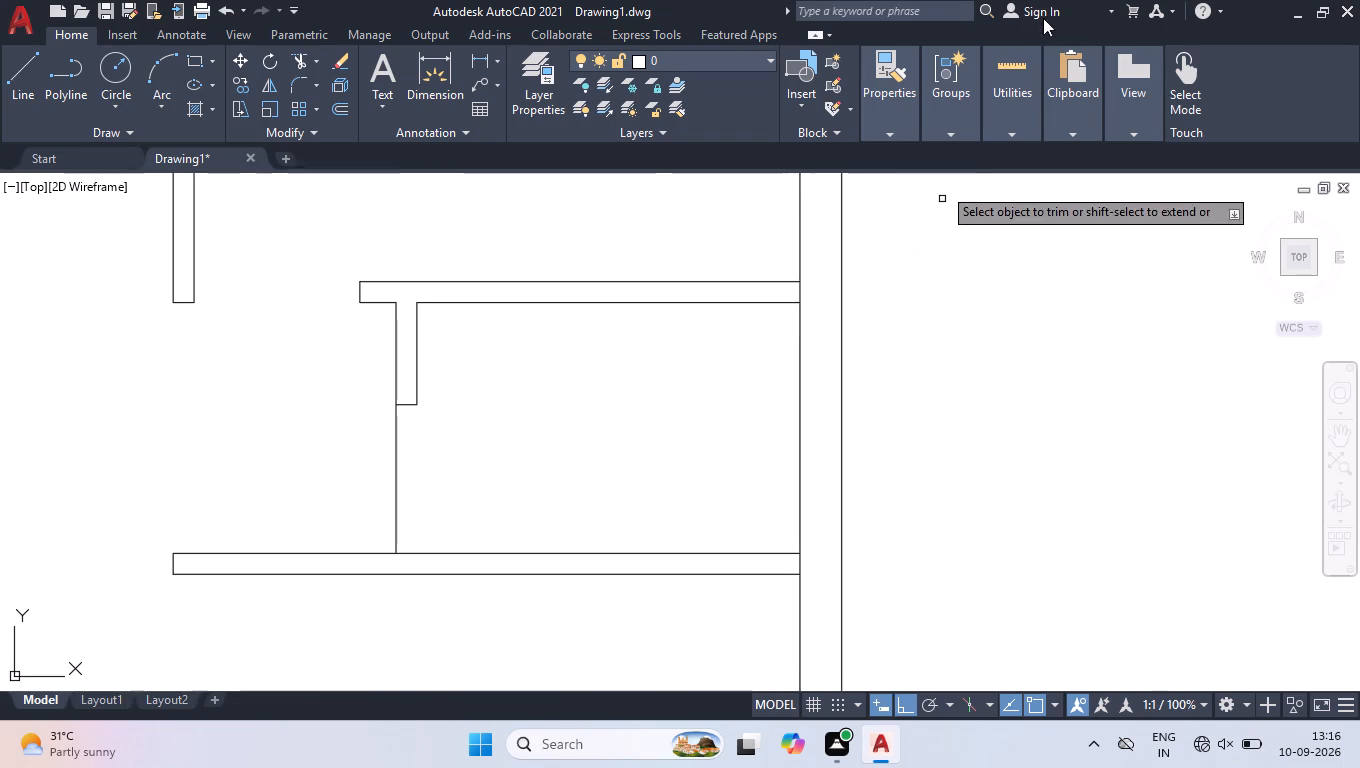
{"action": "left_click", "coordinate": [799, 293]}
{"action": "left_click_drag", "start_coordinate": [803, 565], "coordinate": [794, 564]}
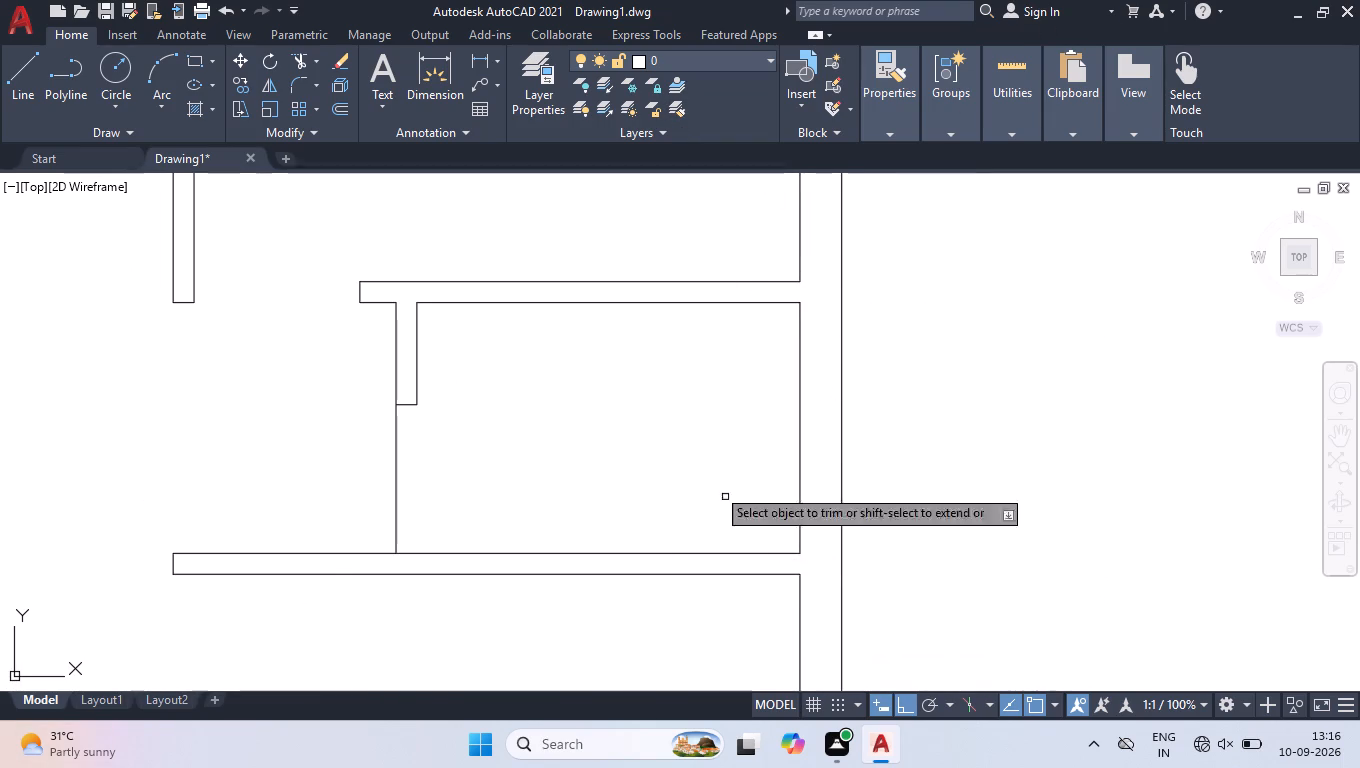
Trim the wall junctions along the right-hand unit's top wall, at the vertical partition and at the right outer wall.
{"action": "scroll", "coordinate": [669, 411], "scroll_direction": "down", "scroll_amount": 2}
{"action": "scroll", "coordinate": [769, 399], "scroll_direction": "down", "scroll_amount": 1}
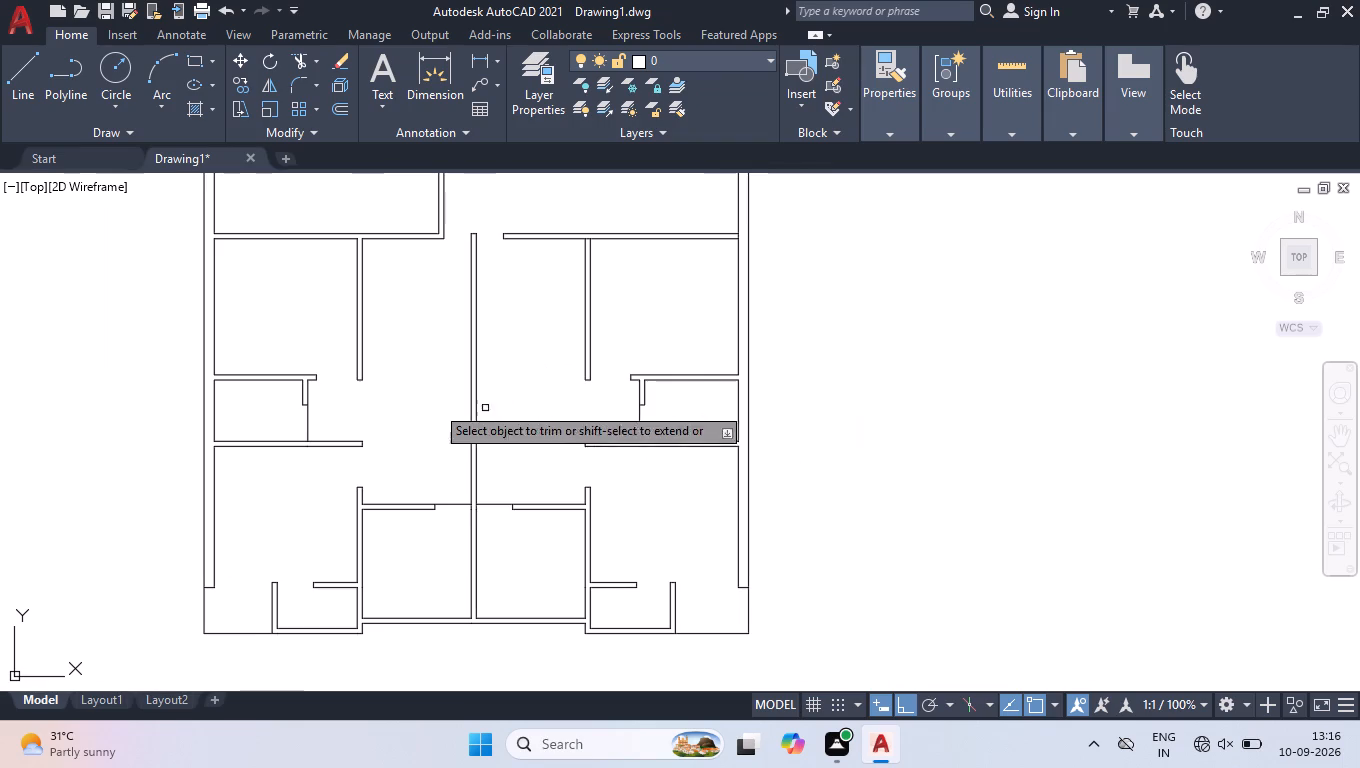
{"action": "scroll", "coordinate": [585, 234], "scroll_direction": "up", "scroll_amount": 3}
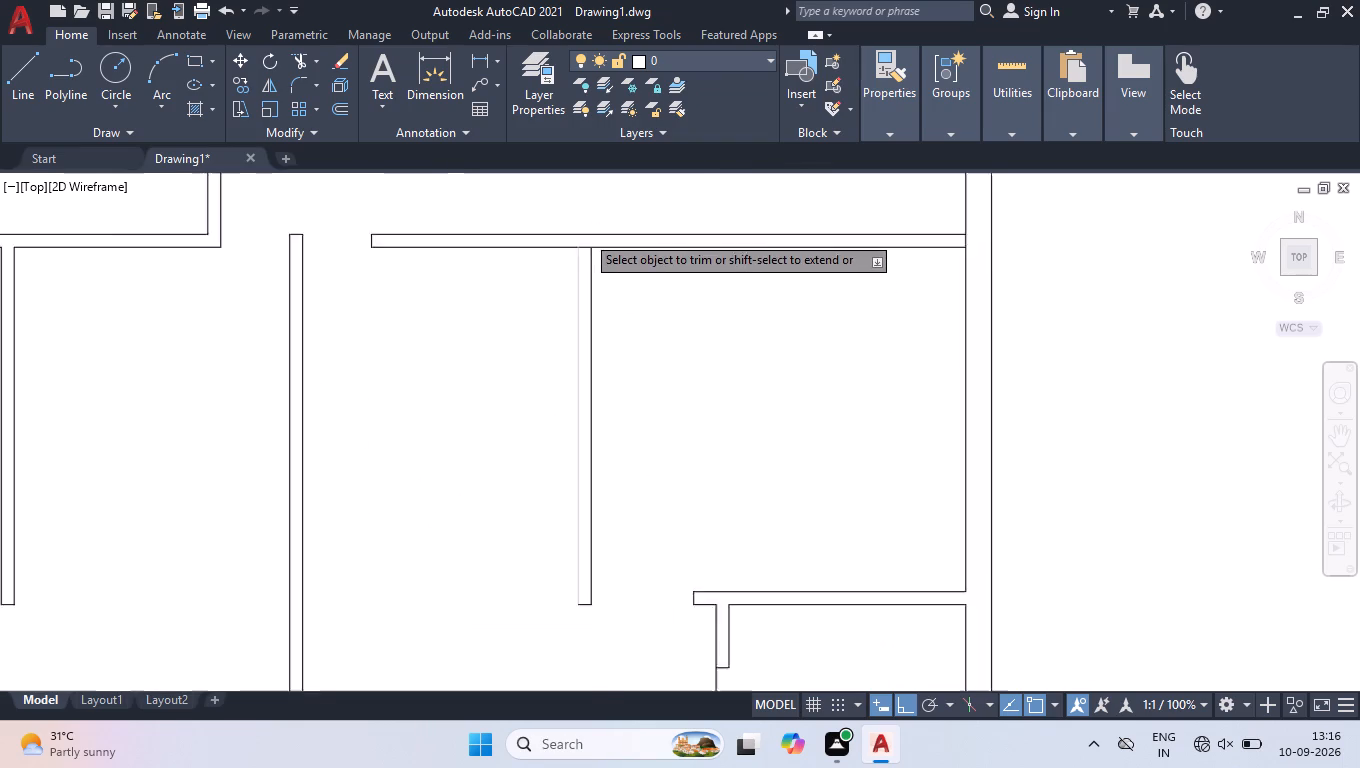
{"action": "left_click", "coordinate": [577, 250]}
{"action": "left_click", "coordinate": [584, 263]}
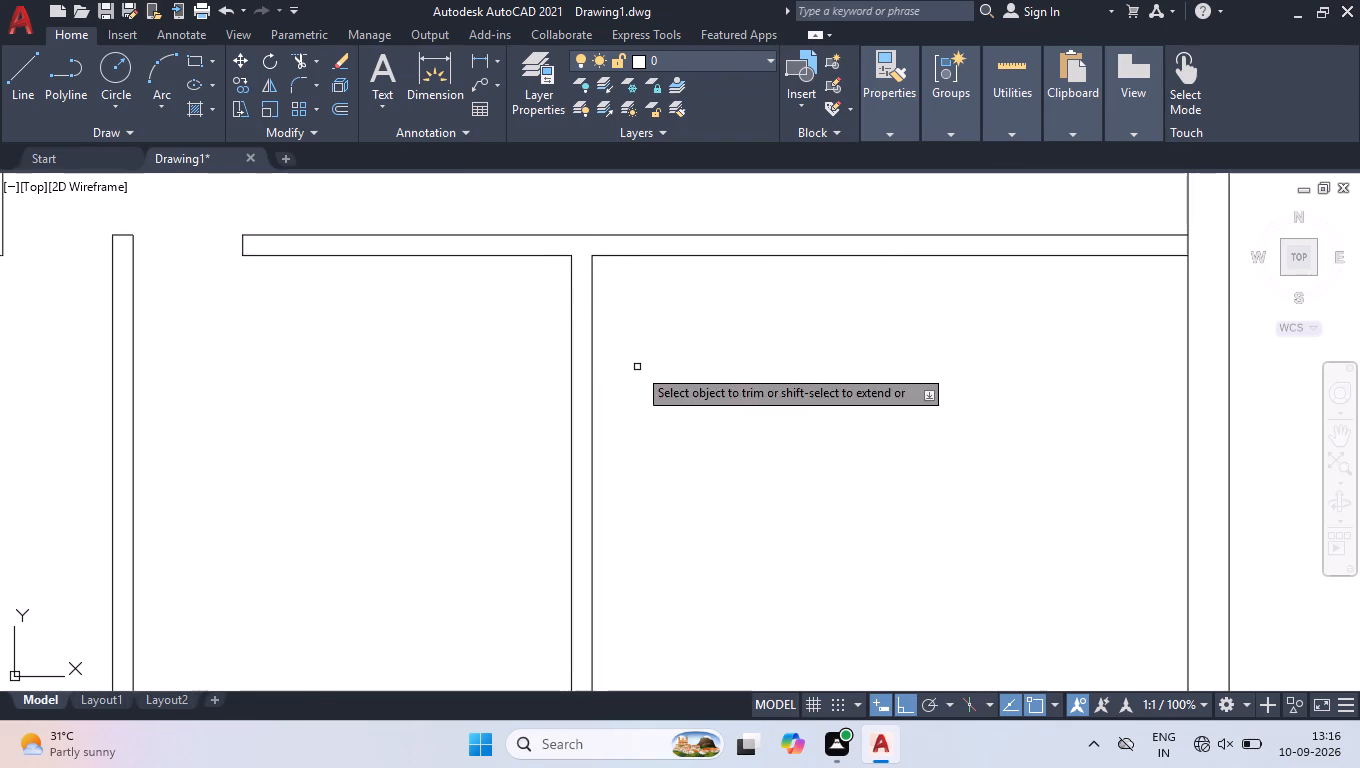
{"action": "scroll", "coordinate": [645, 390], "scroll_direction": "down", "scroll_amount": 2}
{"action": "scroll", "coordinate": [842, 329], "scroll_direction": "up", "scroll_amount": 5}
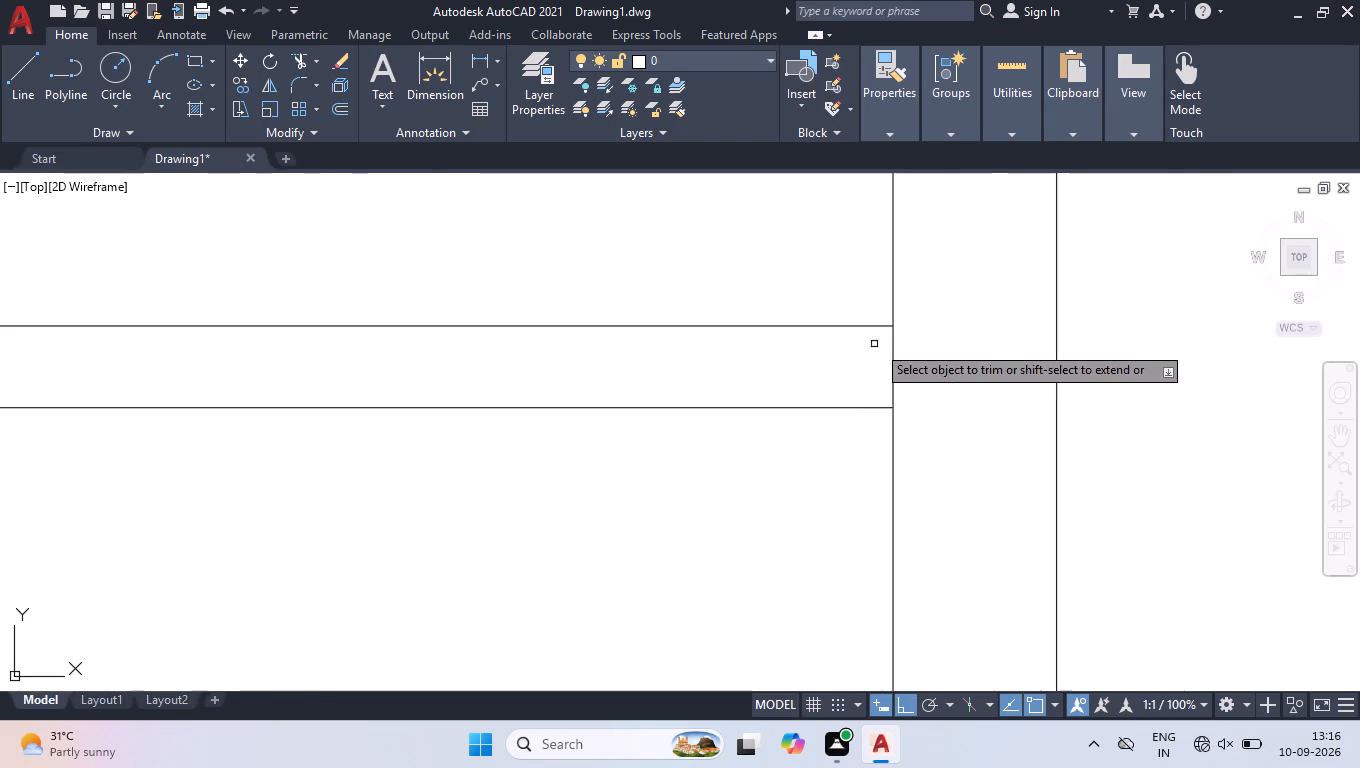
{"action": "left_click", "coordinate": [878, 363]}
{"action": "left_click", "coordinate": [918, 374]}
Trim the overlapping wall lines at the stepped outer corner and where the upper block's right wall meets the horizontal wall.
{"action": "scroll", "coordinate": [882, 395], "scroll_direction": "down", "scroll_amount": 7}
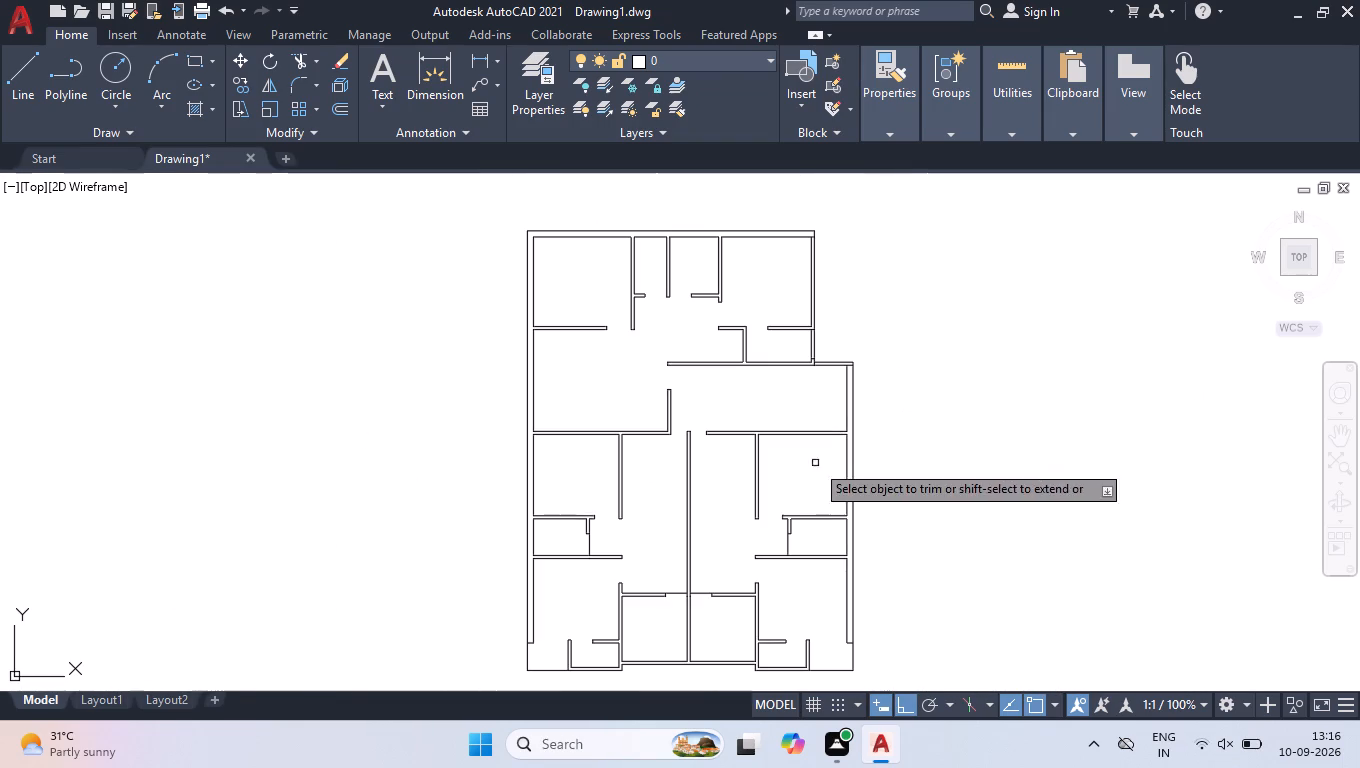
{"action": "scroll", "coordinate": [838, 354], "scroll_direction": "up", "scroll_amount": 5}
{"action": "left_click", "coordinate": [899, 388]}
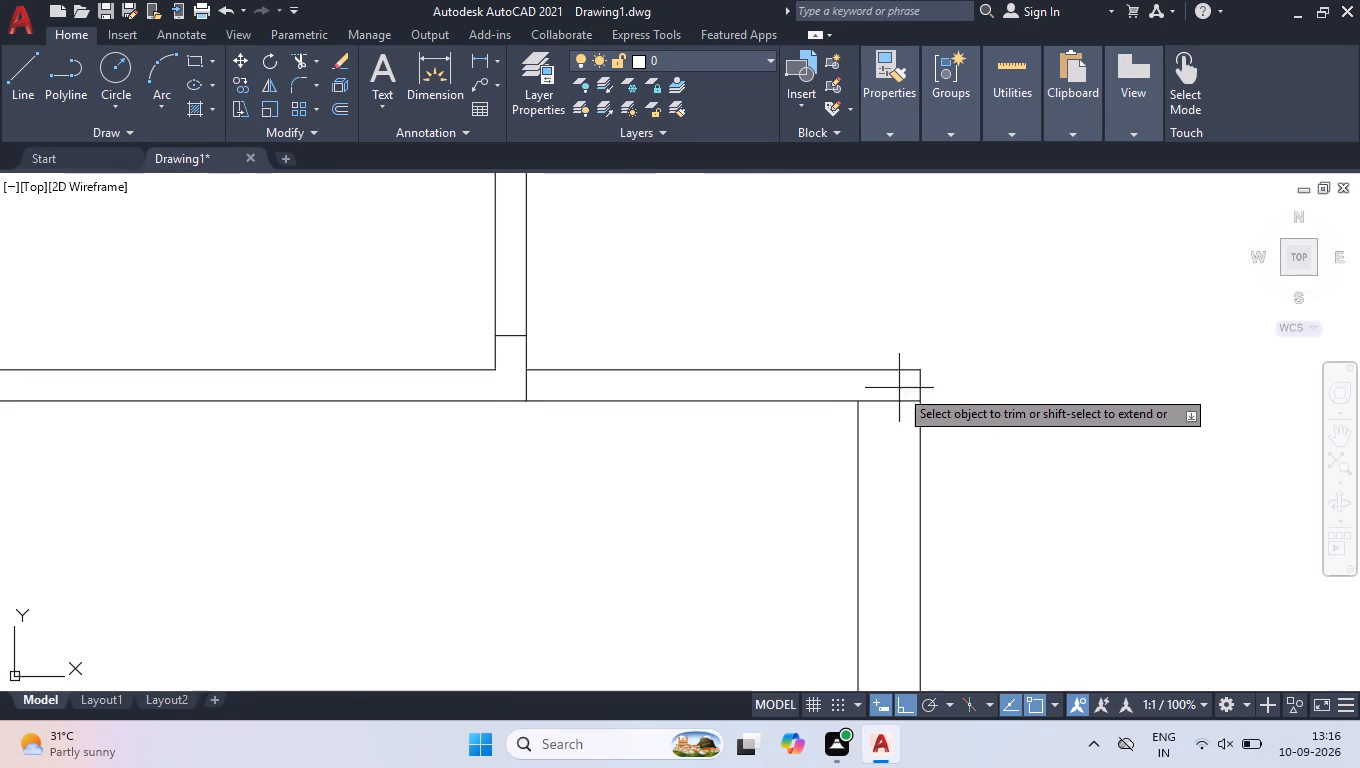
{"action": "left_click", "coordinate": [894, 427]}
{"action": "left_click", "coordinate": [523, 379]}
{"action": "left_click", "coordinate": [559, 384]}
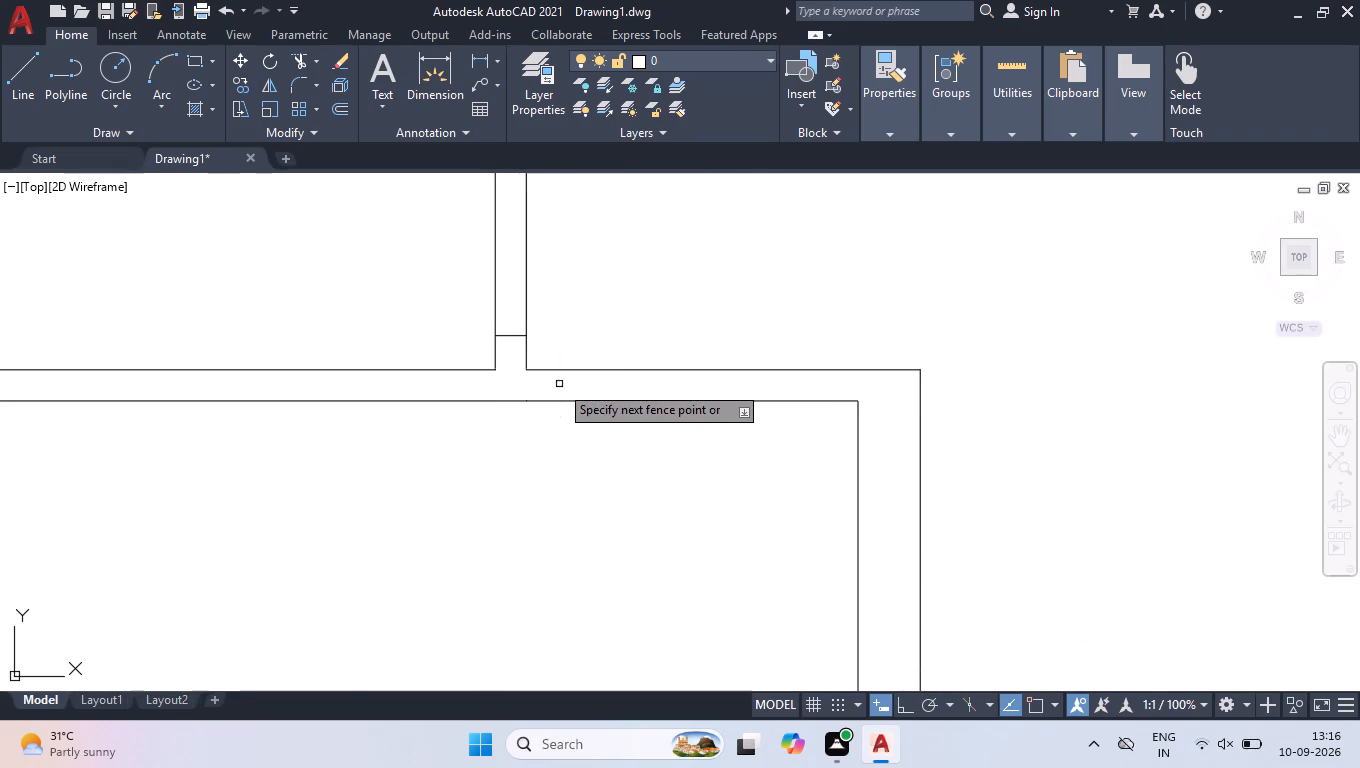
Trim the inner top wall line that crosses the outer wall's thickness at the upper block's top-right corner.
{"action": "scroll", "coordinate": [591, 430], "scroll_direction": "down", "scroll_amount": 3}
{"action": "scroll", "coordinate": [829, 446], "scroll_direction": "down", "scroll_amount": 2}
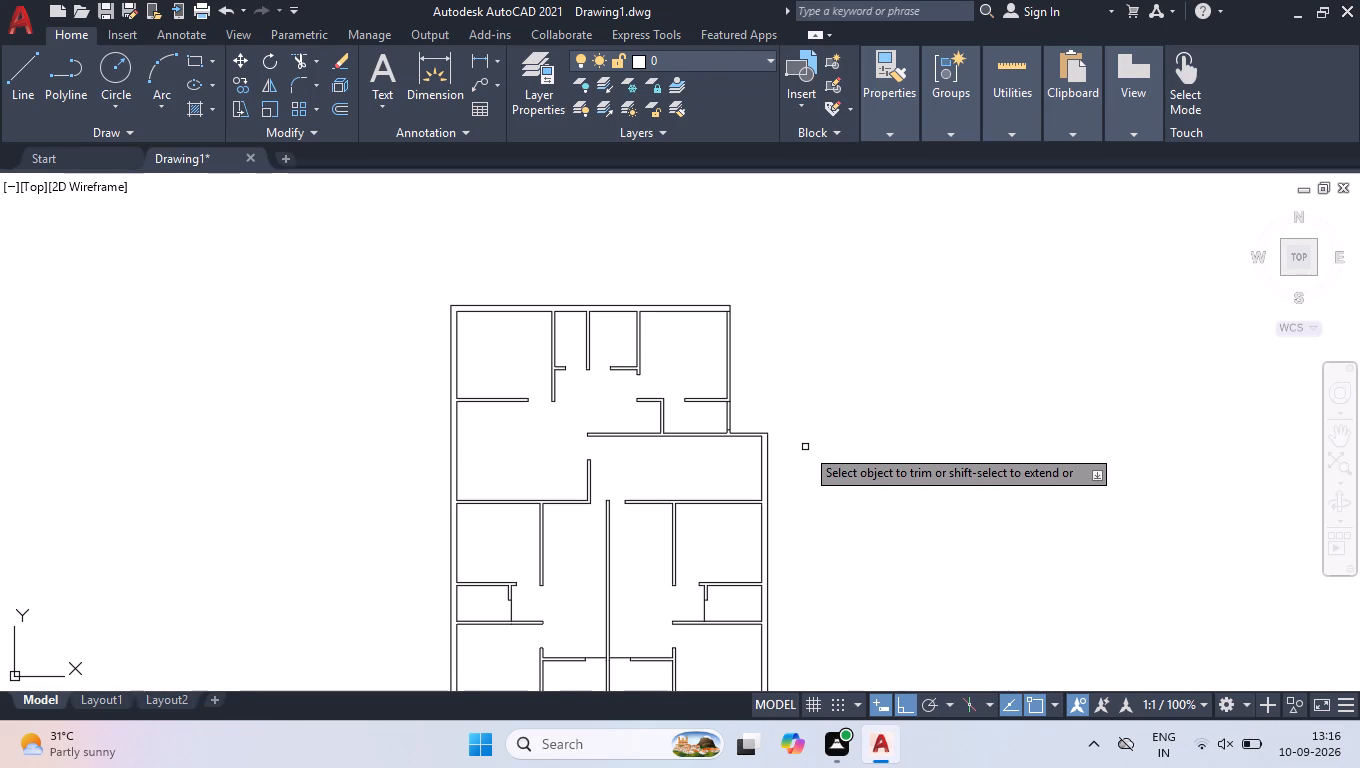
{"action": "scroll", "coordinate": [701, 308], "scroll_direction": "up", "scroll_amount": 3}
{"action": "scroll", "coordinate": [790, 312], "scroll_direction": "up", "scroll_amount": 4}
{"action": "left_click", "coordinate": [754, 342]}
{"action": "left_click", "coordinate": [754, 448]}
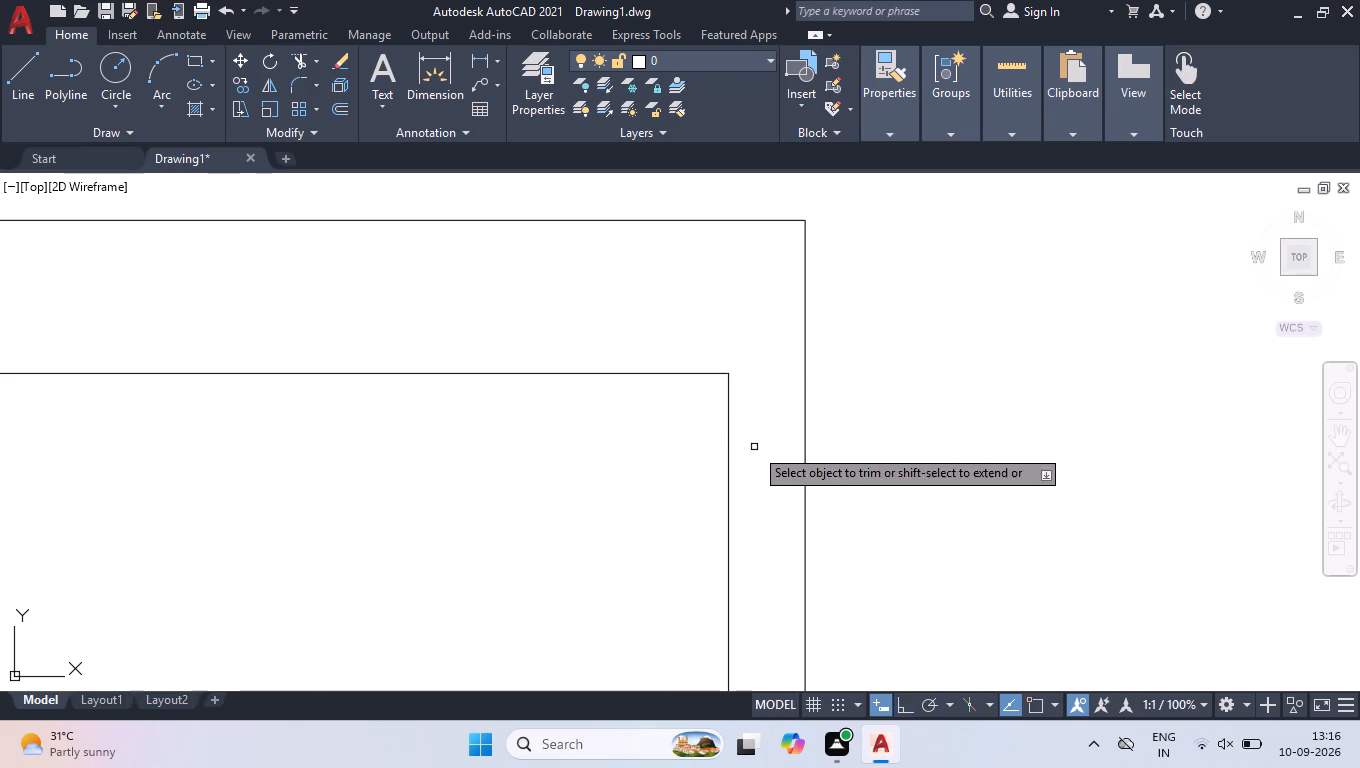
{"action": "key", "text": "Return"}
Examine the whole floor plan in top view, then the upper block's rooms and wall junctions up close.
{"action": "scroll", "coordinate": [853, 374], "scroll_direction": "down", "scroll_amount": 3}
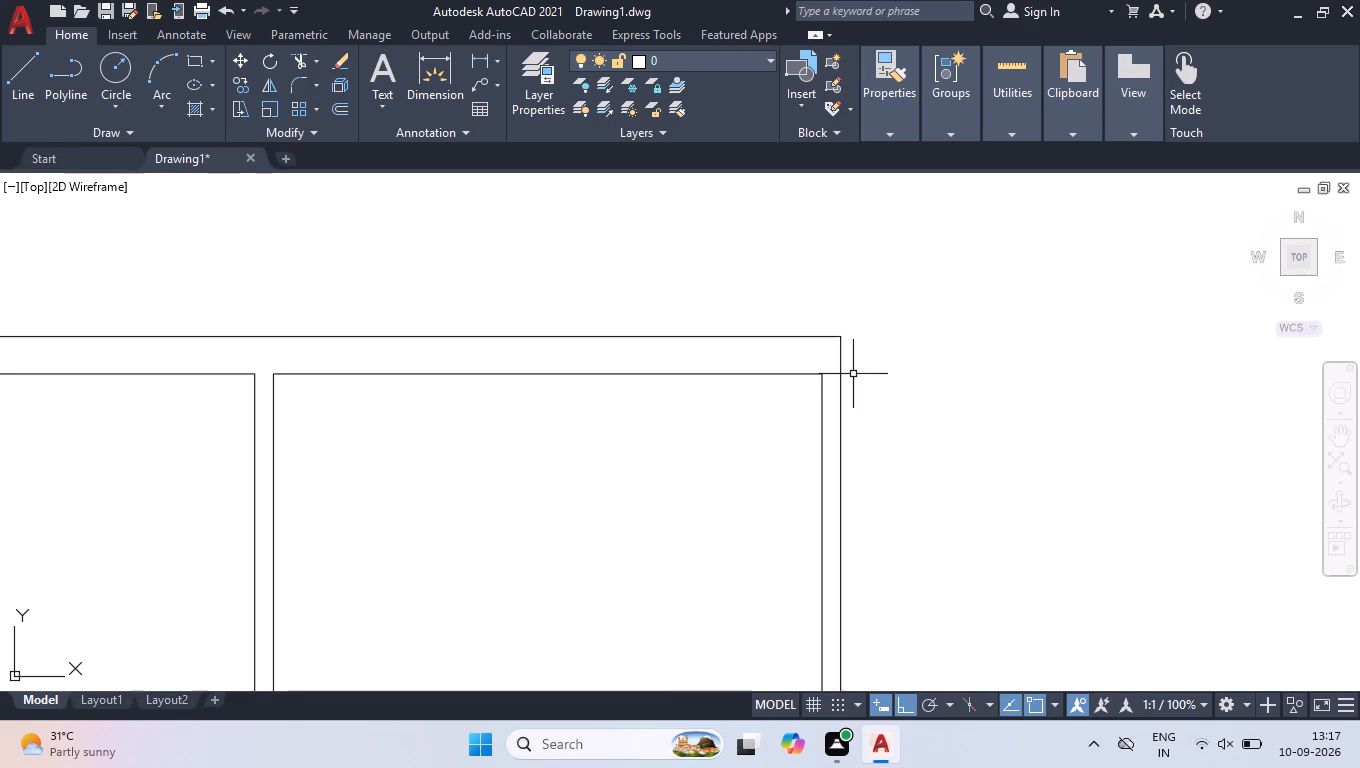
{"action": "scroll", "coordinate": [853, 374], "scroll_direction": "down", "scroll_amount": 5}
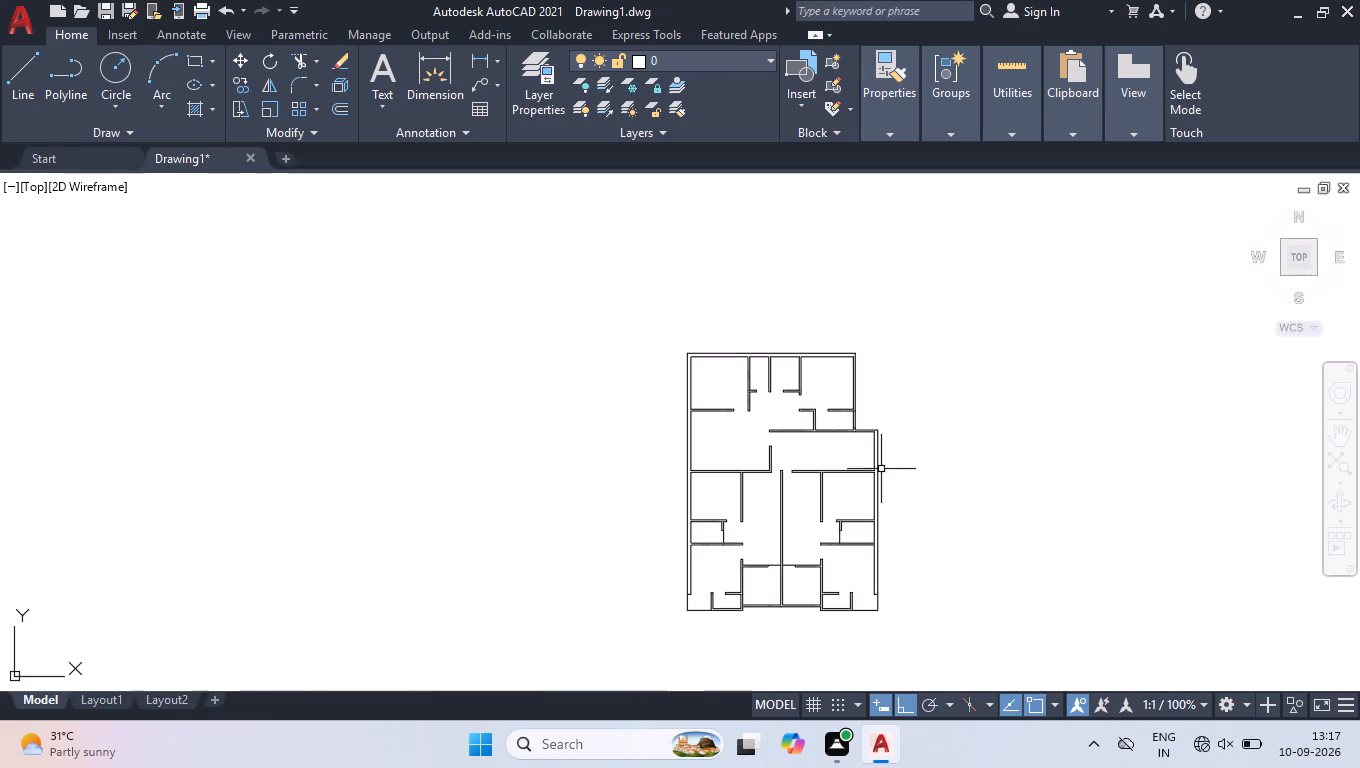
{"action": "scroll", "coordinate": [861, 612], "scroll_direction": "up", "scroll_amount": 1}
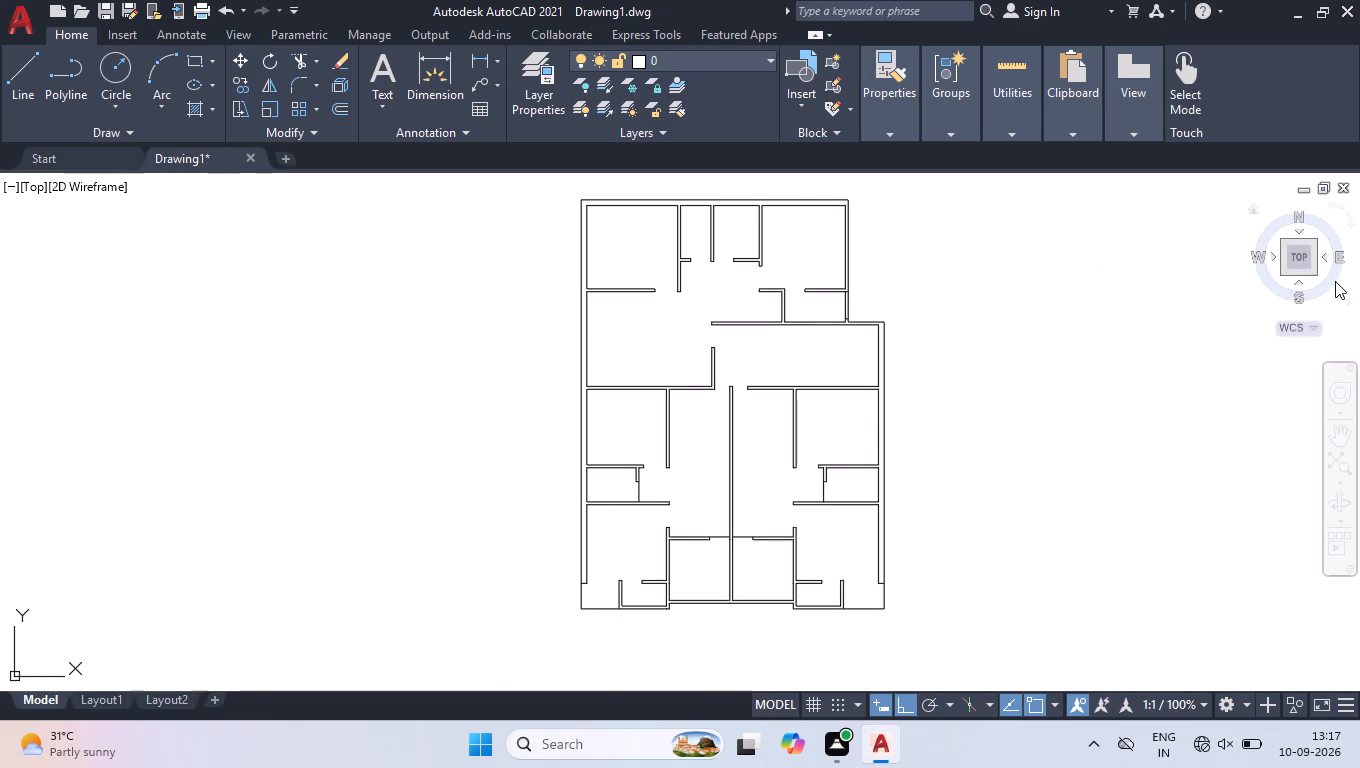
{"action": "left_click", "coordinate": [1298, 254]}
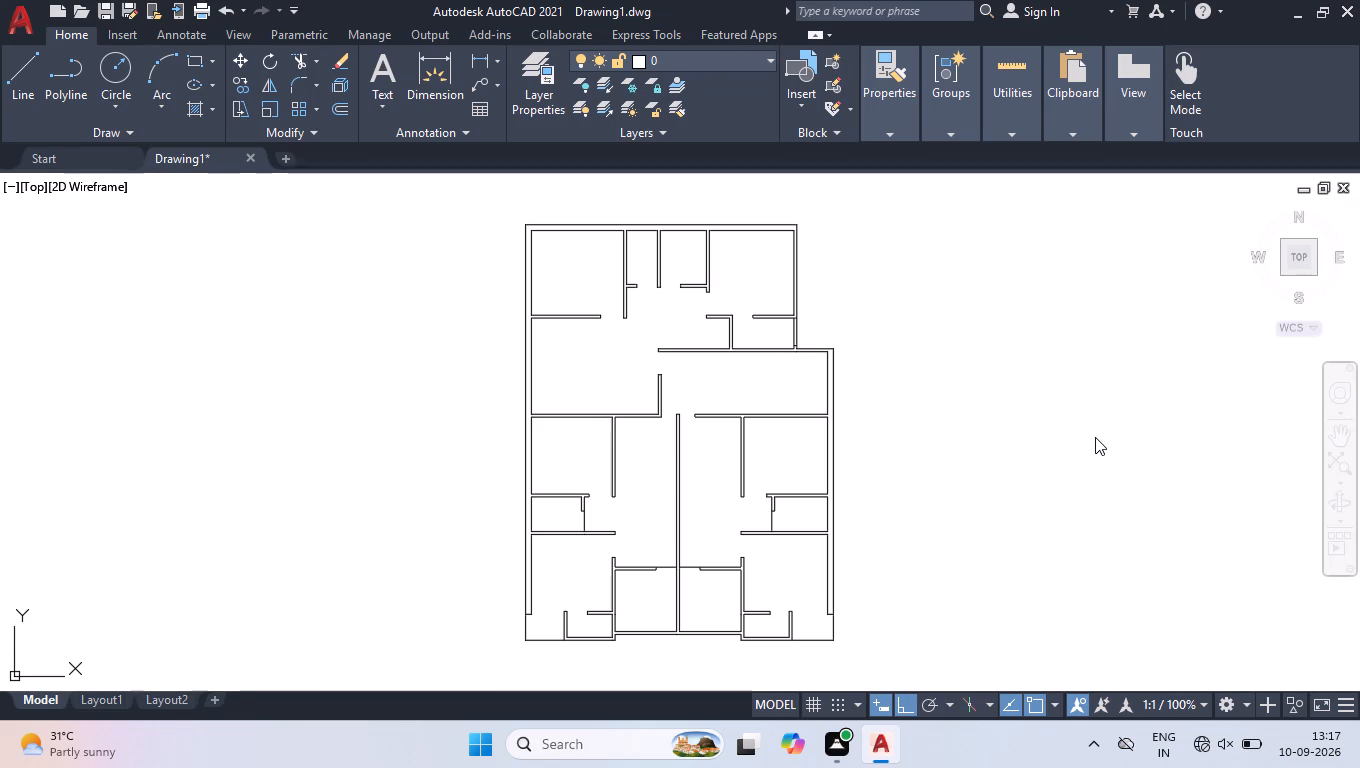
{"action": "left_click", "coordinate": [1298, 252]}
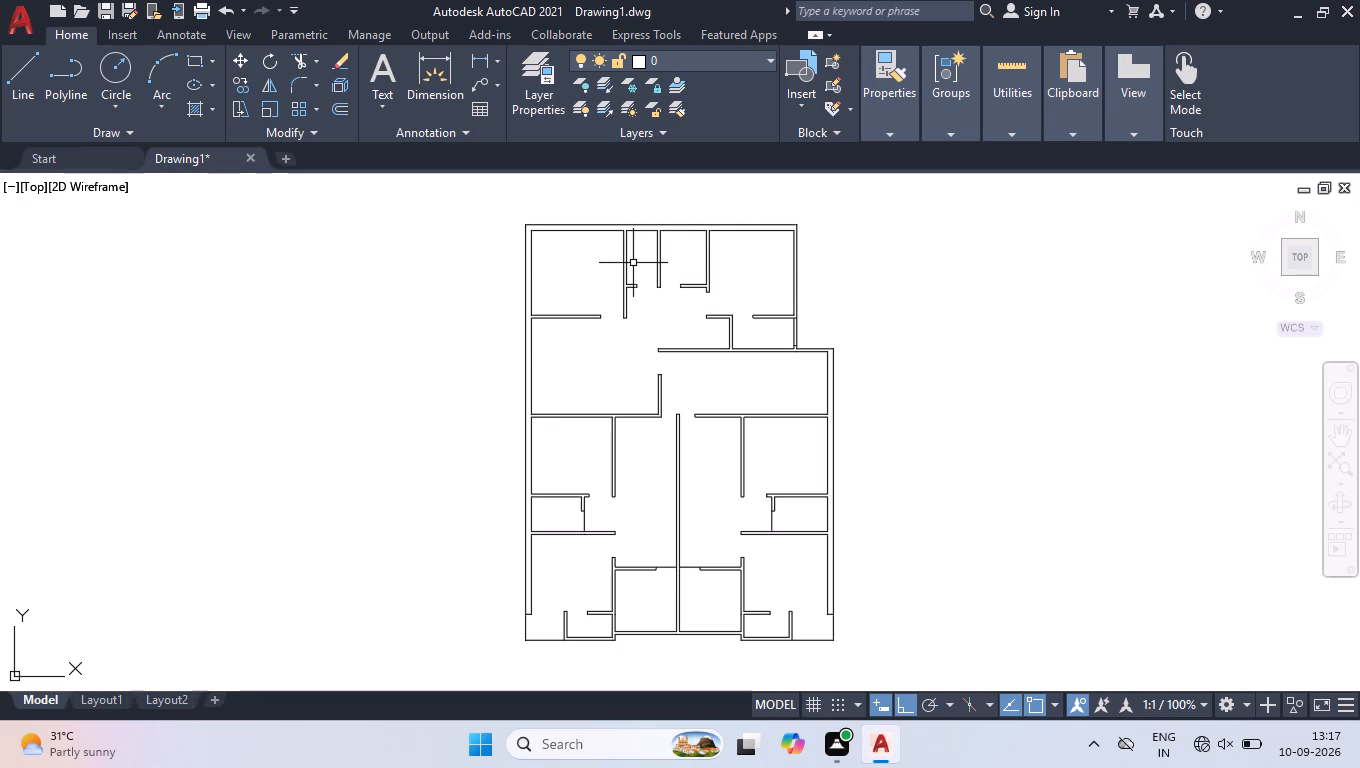
{"action": "scroll", "coordinate": [646, 259], "scroll_direction": "up", "scroll_amount": 3}
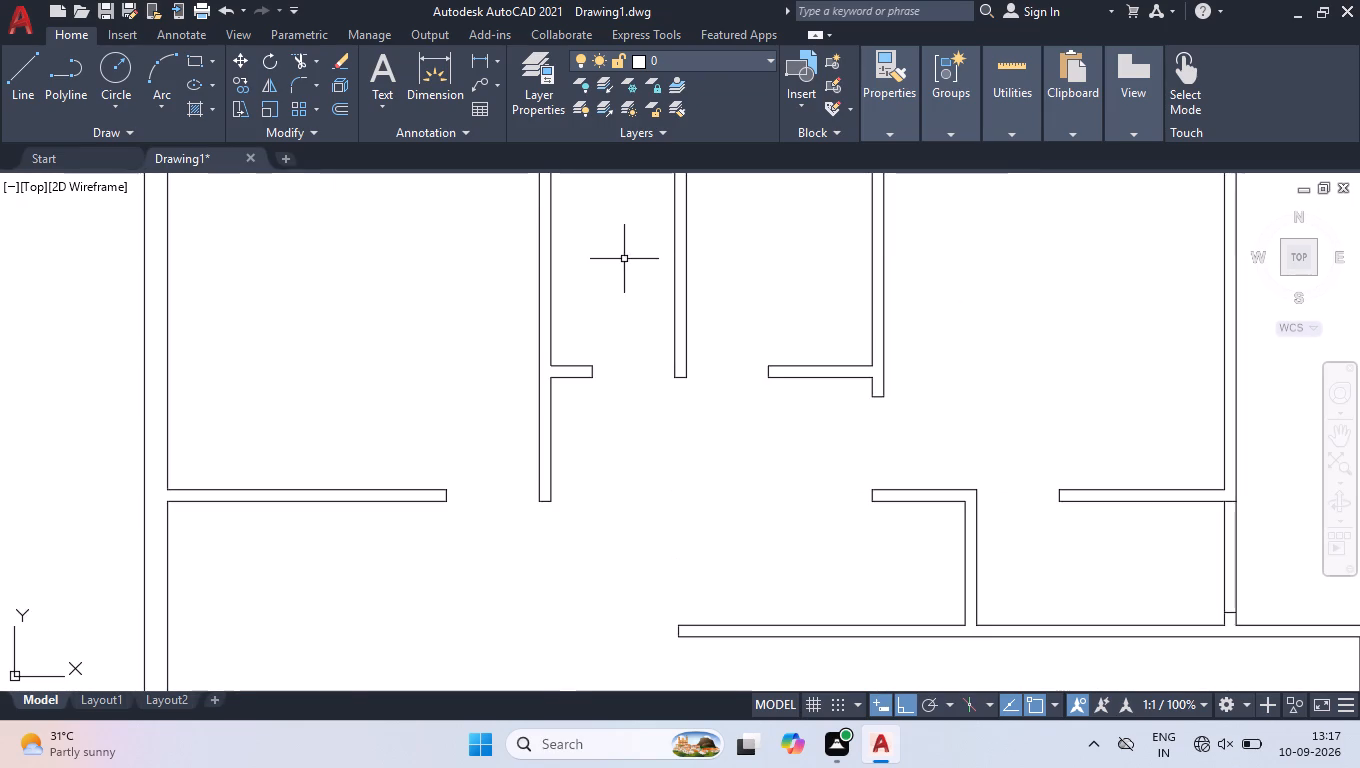
{"action": "scroll", "coordinate": [624, 259], "scroll_direction": "down", "scroll_amount": 2}
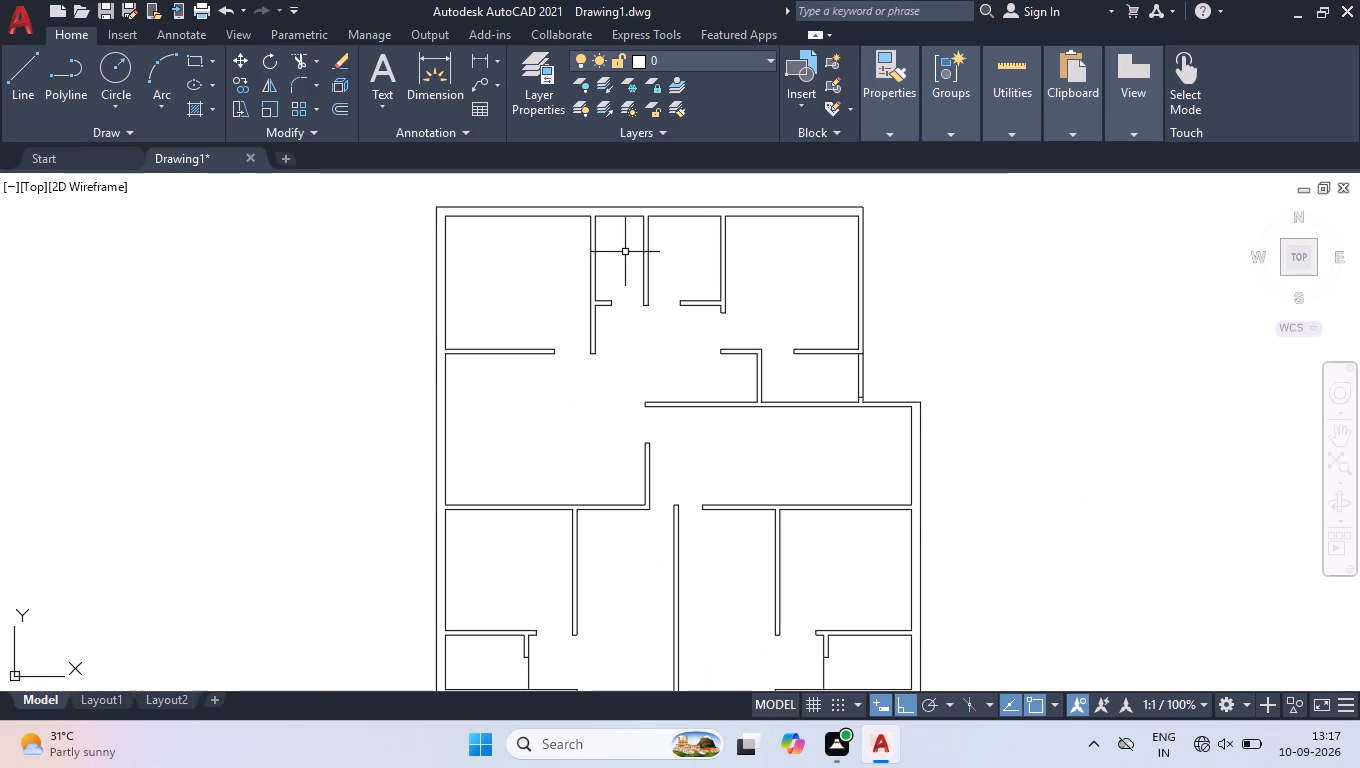
{"action": "scroll", "coordinate": [630, 254], "scroll_direction": "up", "scroll_amount": 1}
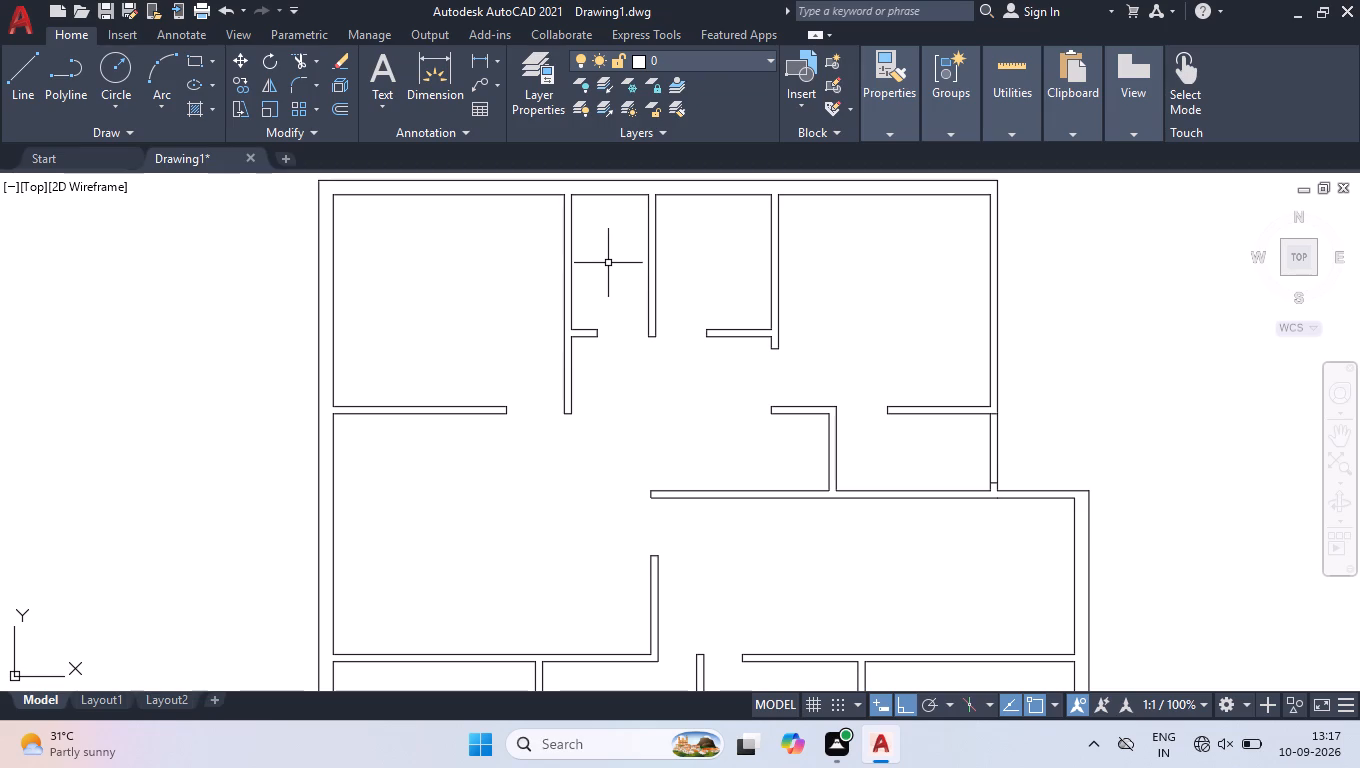
{"action": "left_click", "coordinate": [610, 264]}
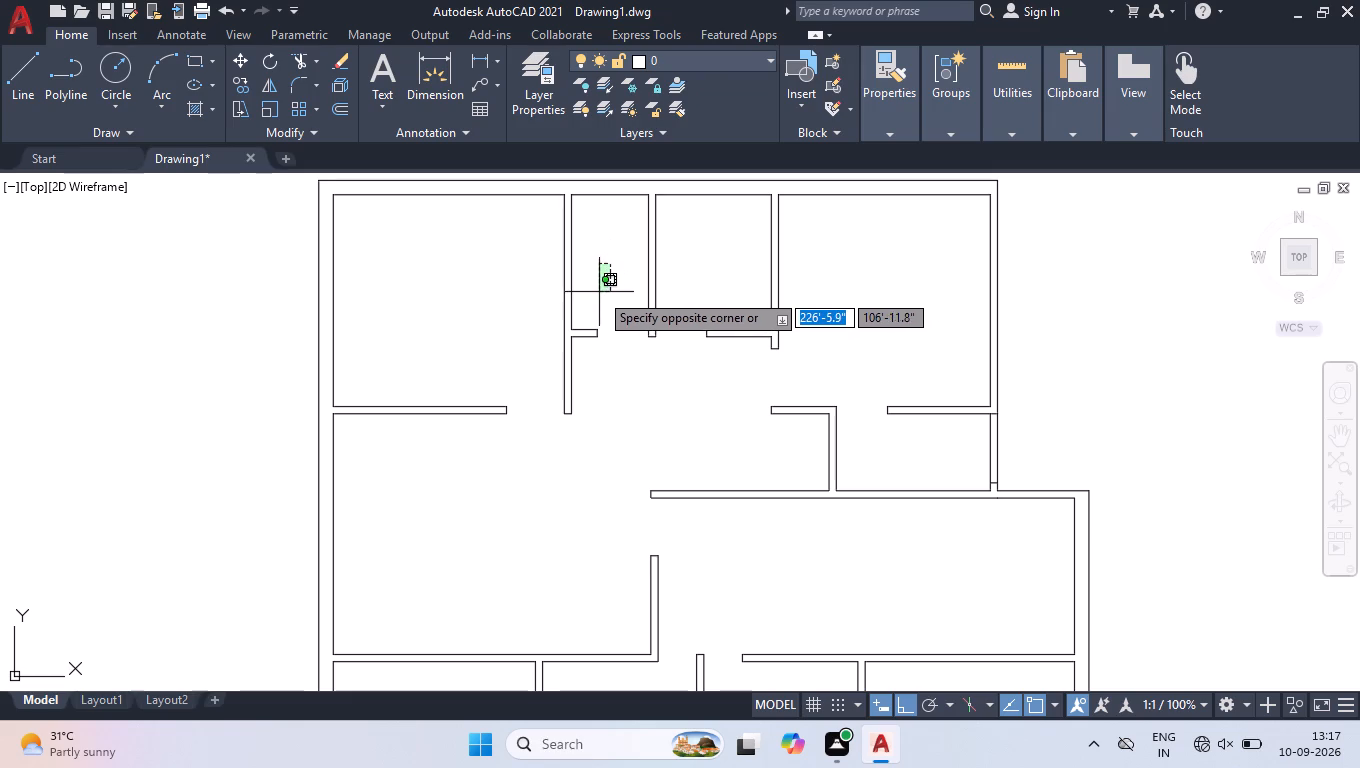
{"action": "left_click", "coordinate": [600, 280]}
{"action": "scroll", "coordinate": [601, 280], "scroll_direction": "down", "scroll_amount": 3}
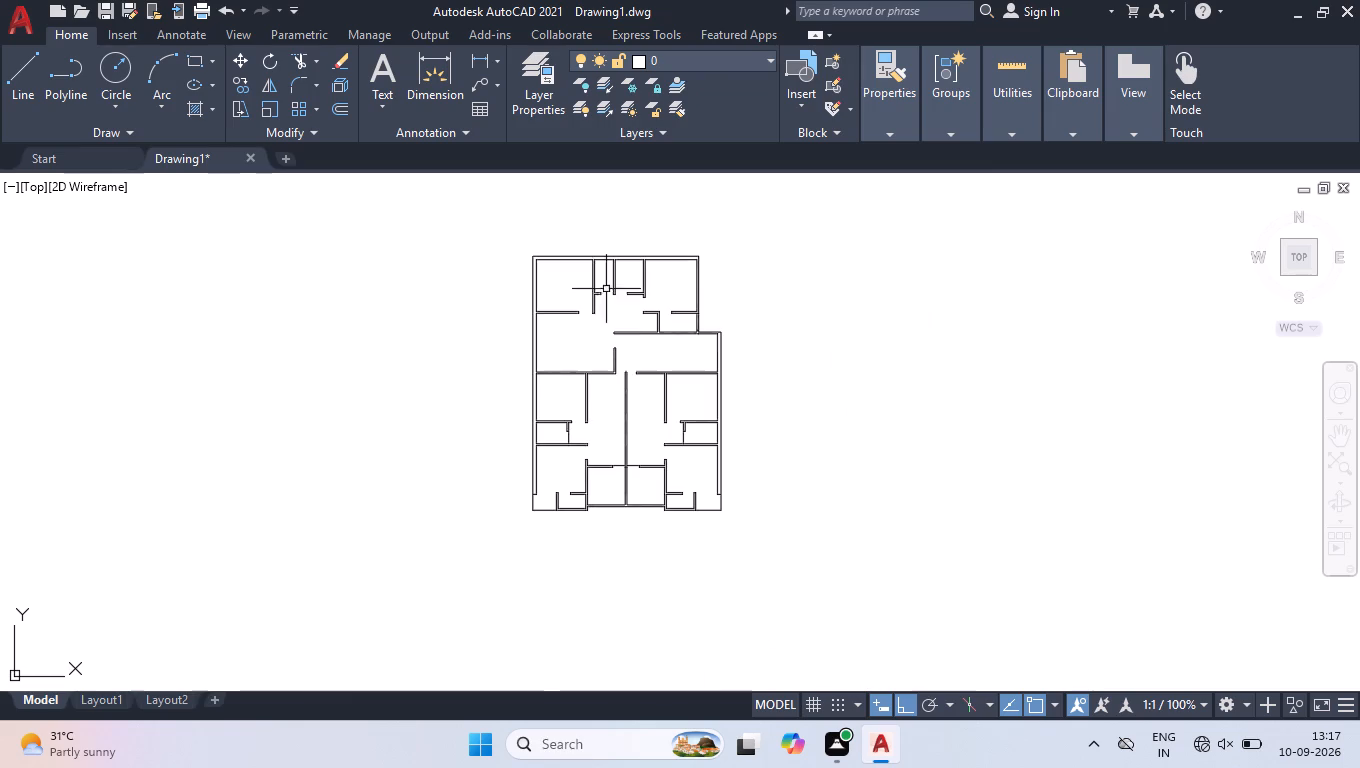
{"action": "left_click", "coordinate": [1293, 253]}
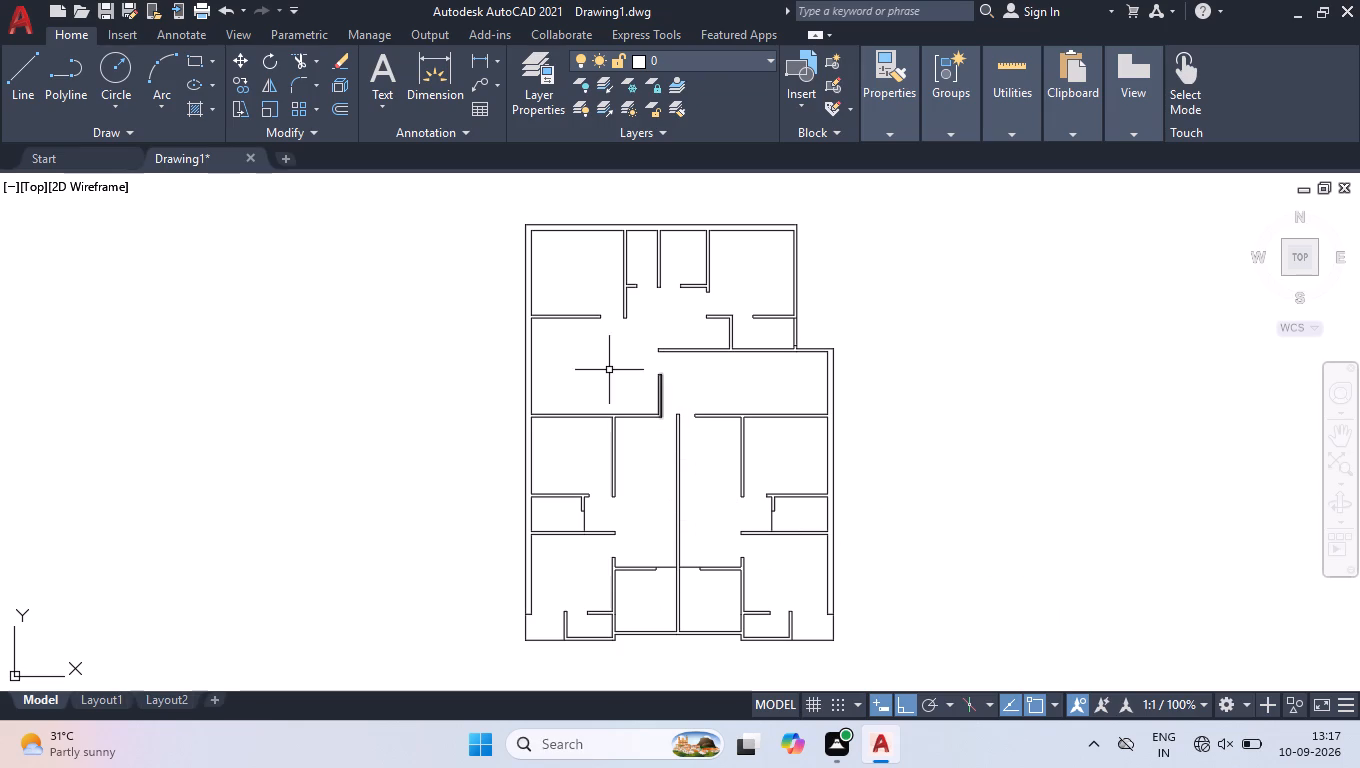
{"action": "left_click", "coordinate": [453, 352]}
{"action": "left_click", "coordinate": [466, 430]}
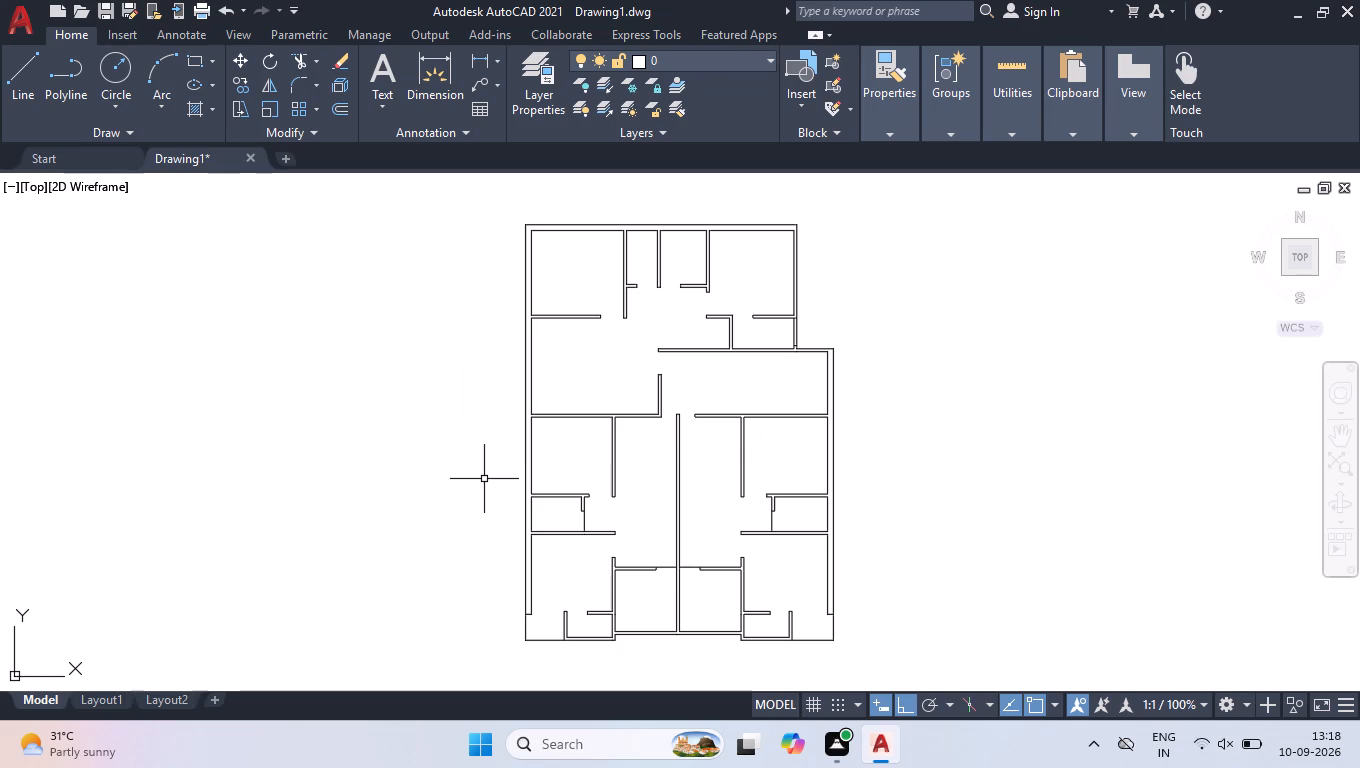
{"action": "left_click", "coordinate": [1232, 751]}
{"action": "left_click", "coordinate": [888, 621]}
Trim the leftover line crossing the upper block's right wall where the small lower-right room's top wall meets it.
{"action": "scroll", "coordinate": [789, 331], "scroll_direction": "up", "scroll_amount": 4}
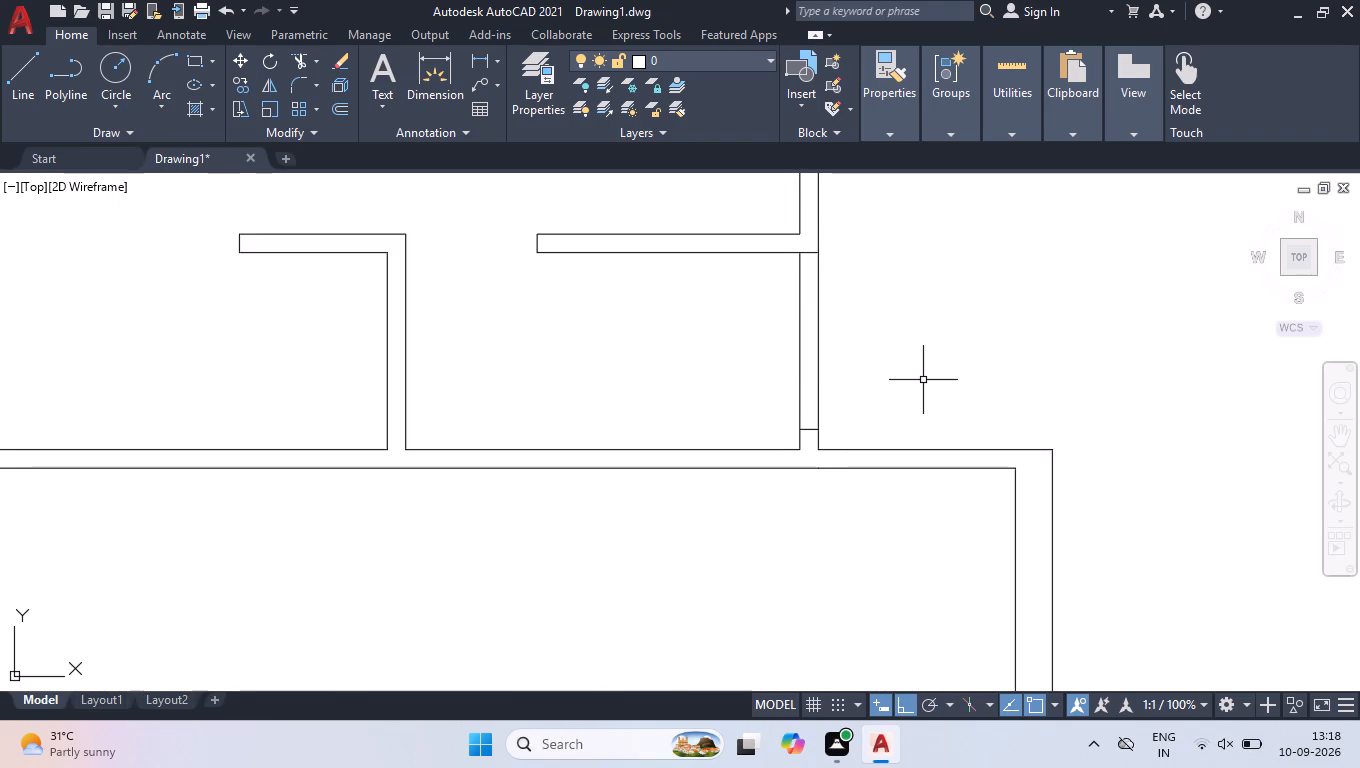
{"action": "type", "text": "tr"}
{"action": "key", "text": "Return"}
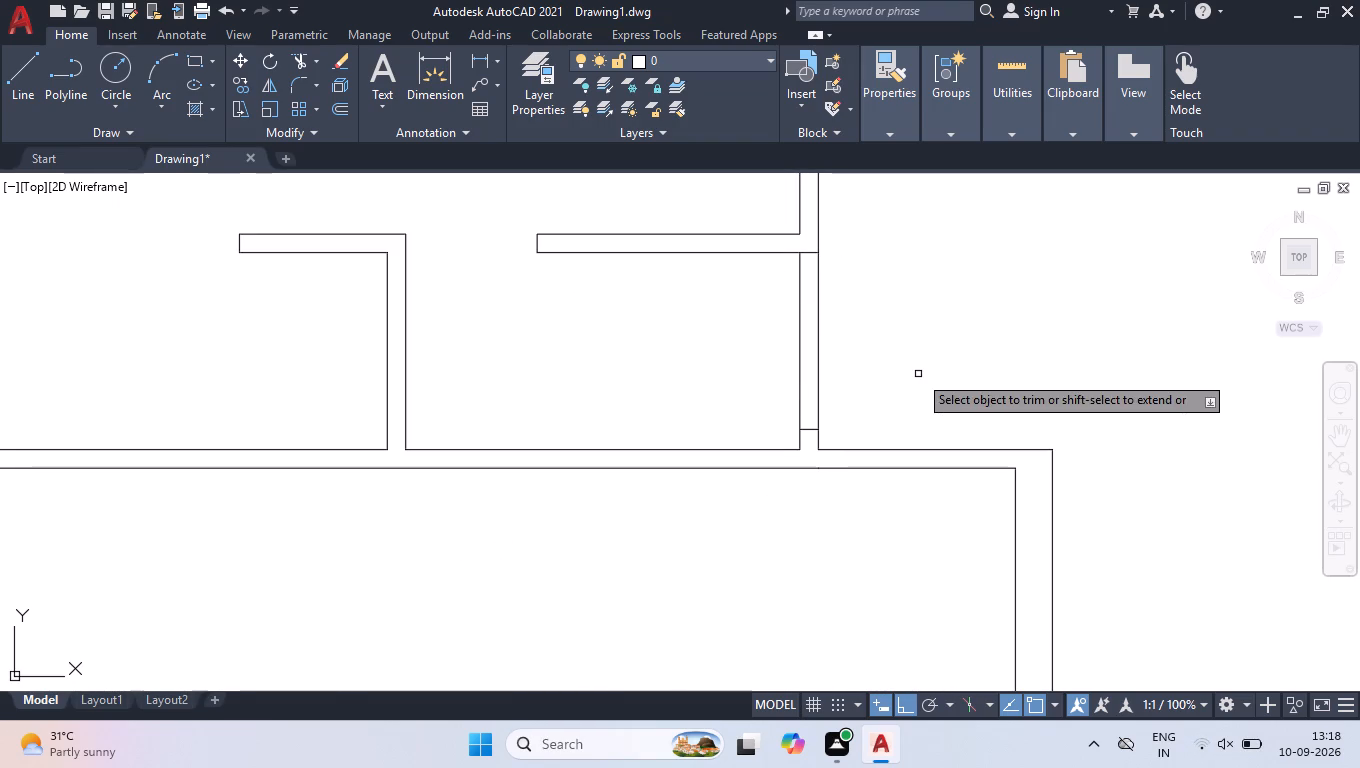
{"action": "scroll", "coordinate": [813, 208], "scroll_direction": "up", "scroll_amount": 3}
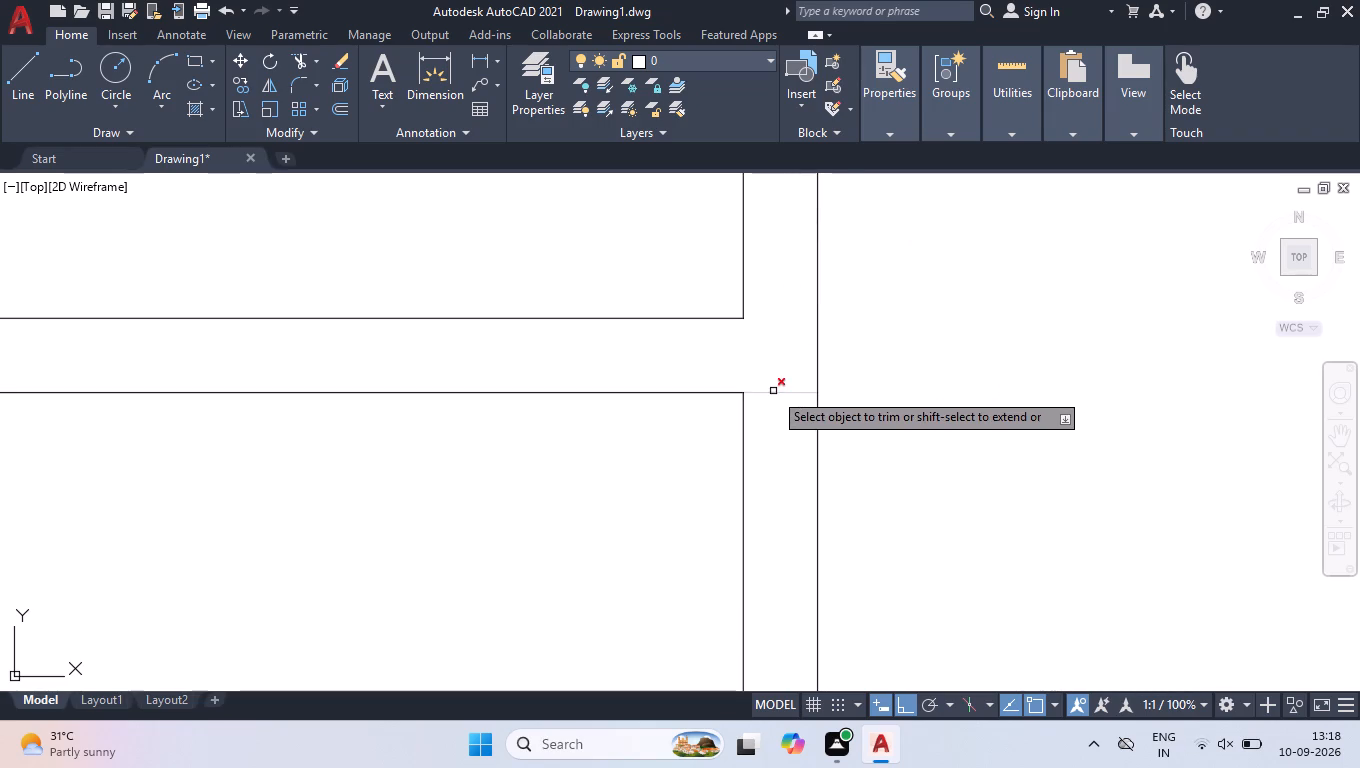
{"action": "left_click", "coordinate": [773, 391]}
{"action": "key", "text": "backslash"}
{"action": "key", "text": "Return"}
{"action": "key", "text": "Return"}
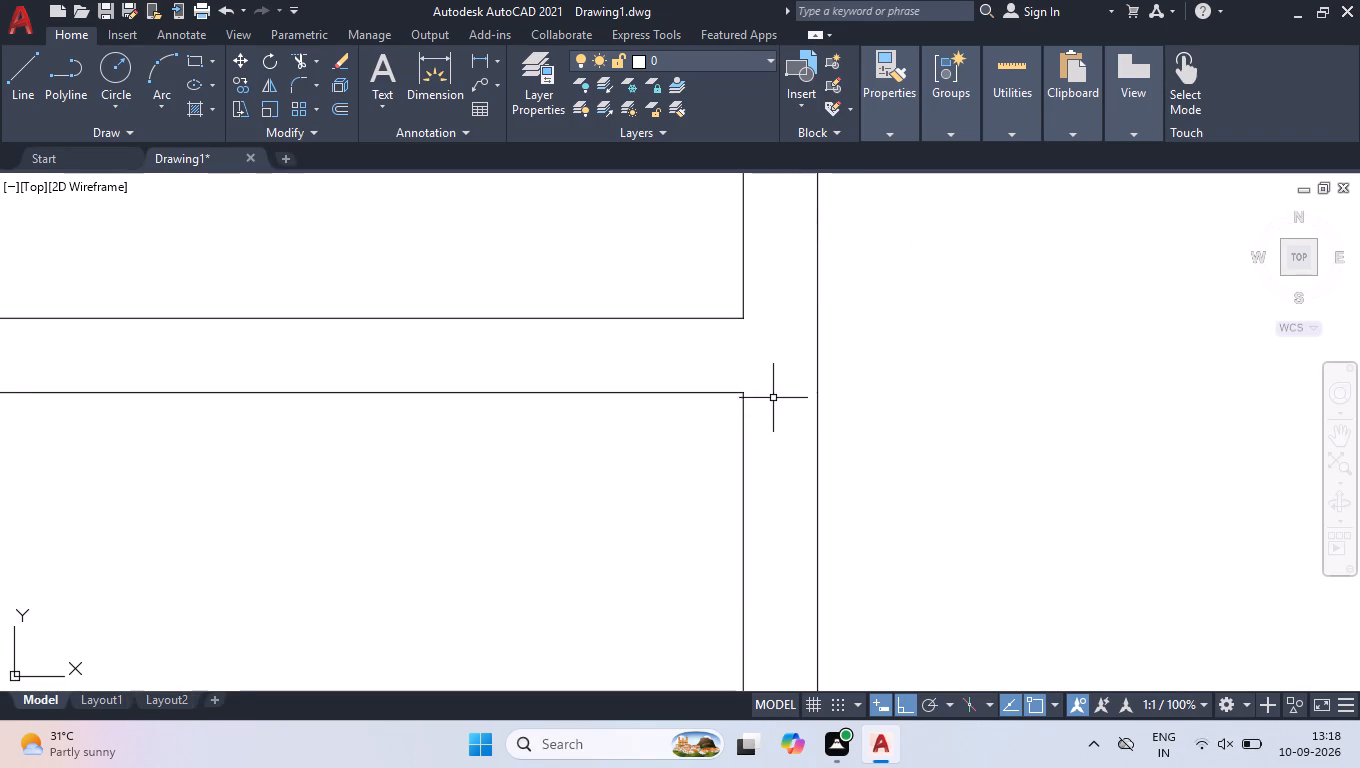
Place five Door - Imperial blocks from the architectural tool palette in the empty space left of the upper block.
{"action": "scroll", "coordinate": [777, 427], "scroll_direction": "up", "scroll_amount": 1}
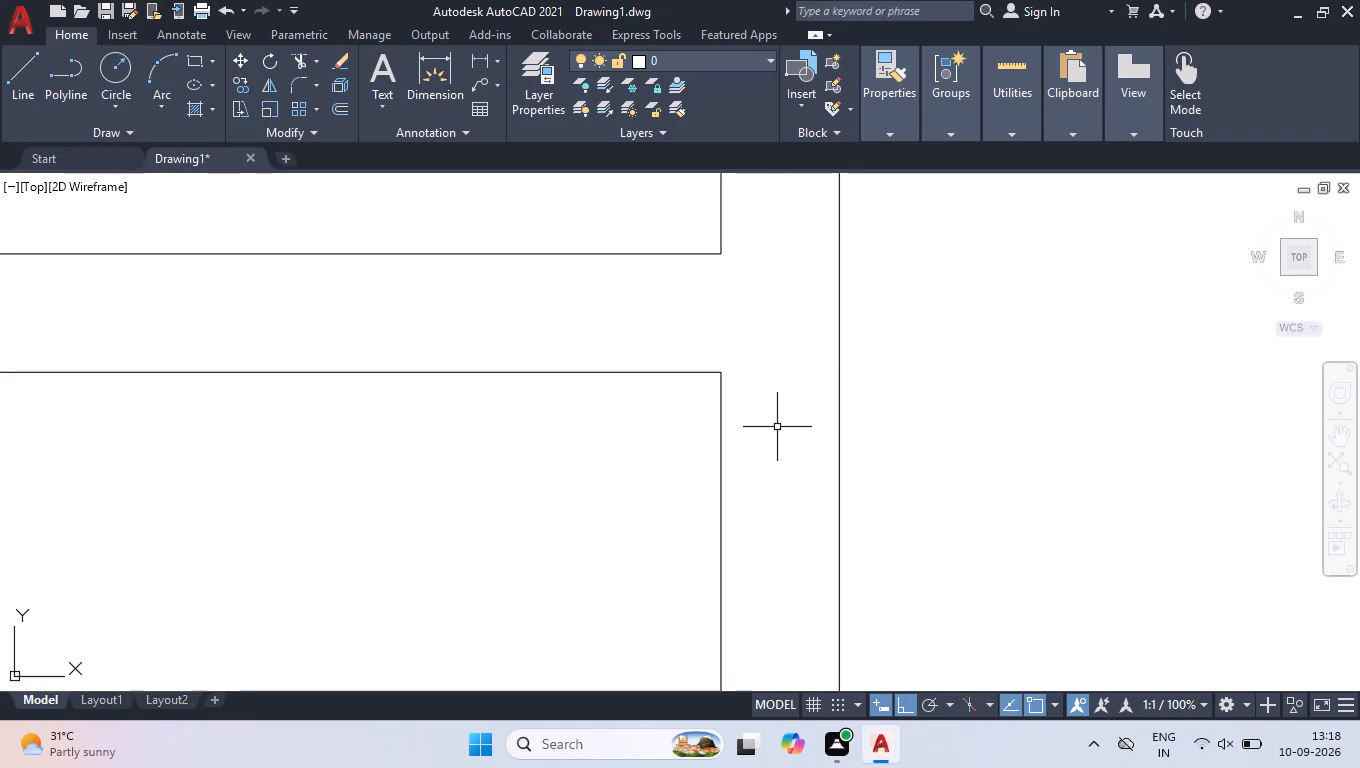
{"action": "left_click", "coordinate": [1307, 254]}
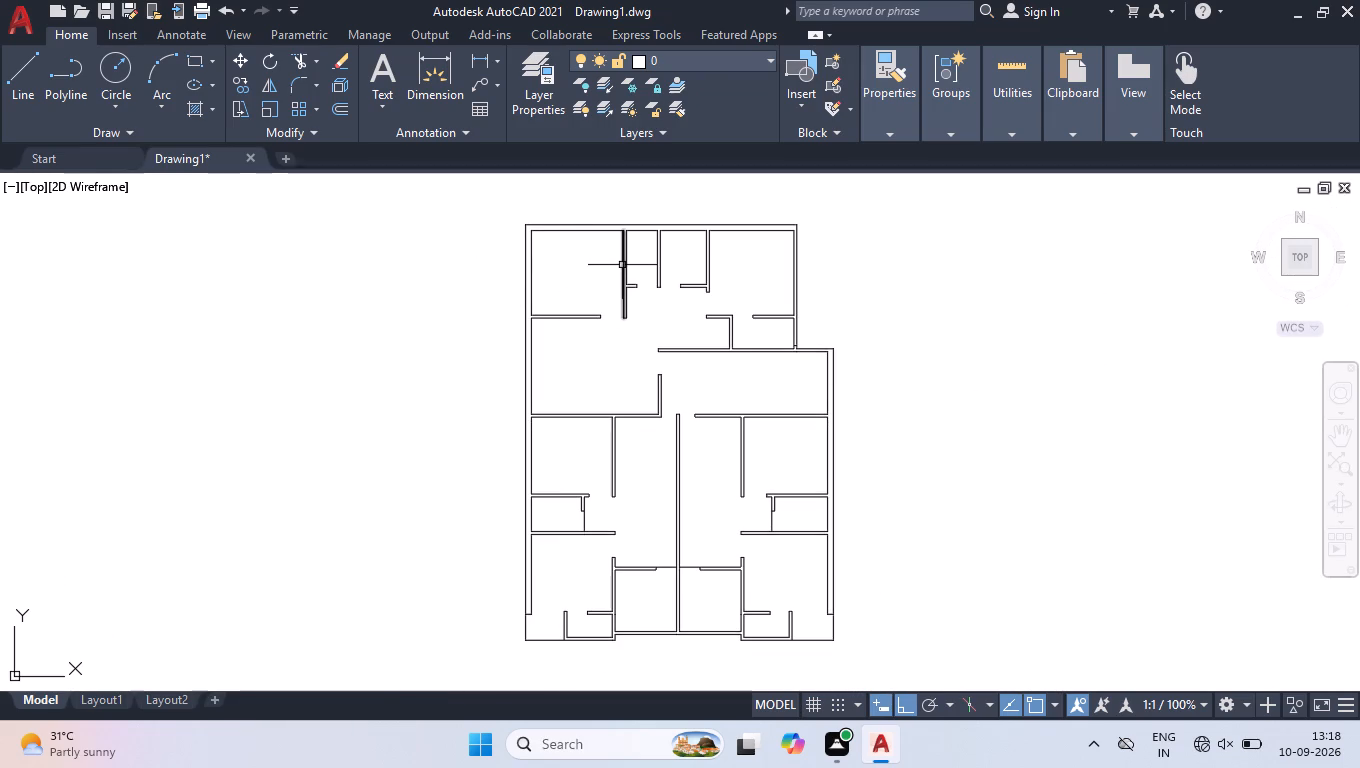
{"action": "scroll", "coordinate": [650, 264], "scroll_direction": "up", "scroll_amount": 2}
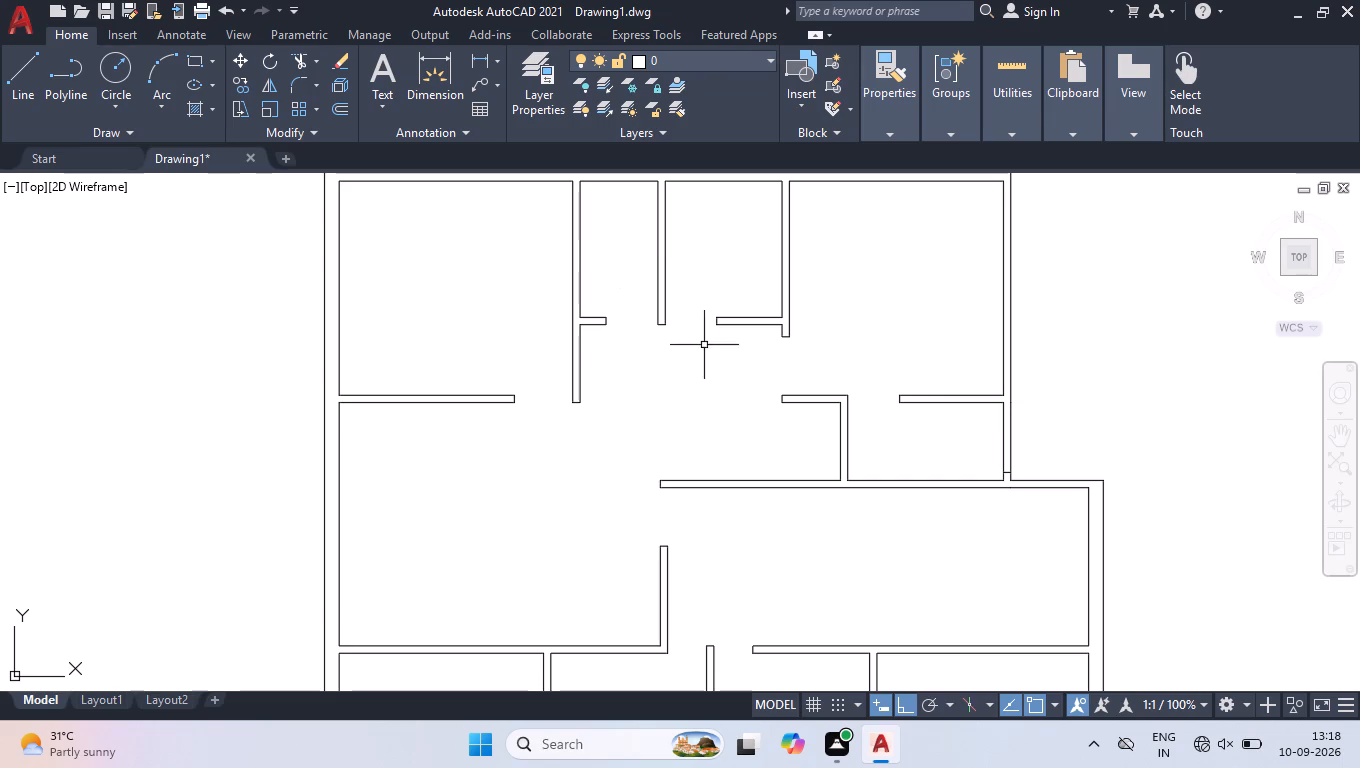
{"action": "key", "text": "ctrl+3"}
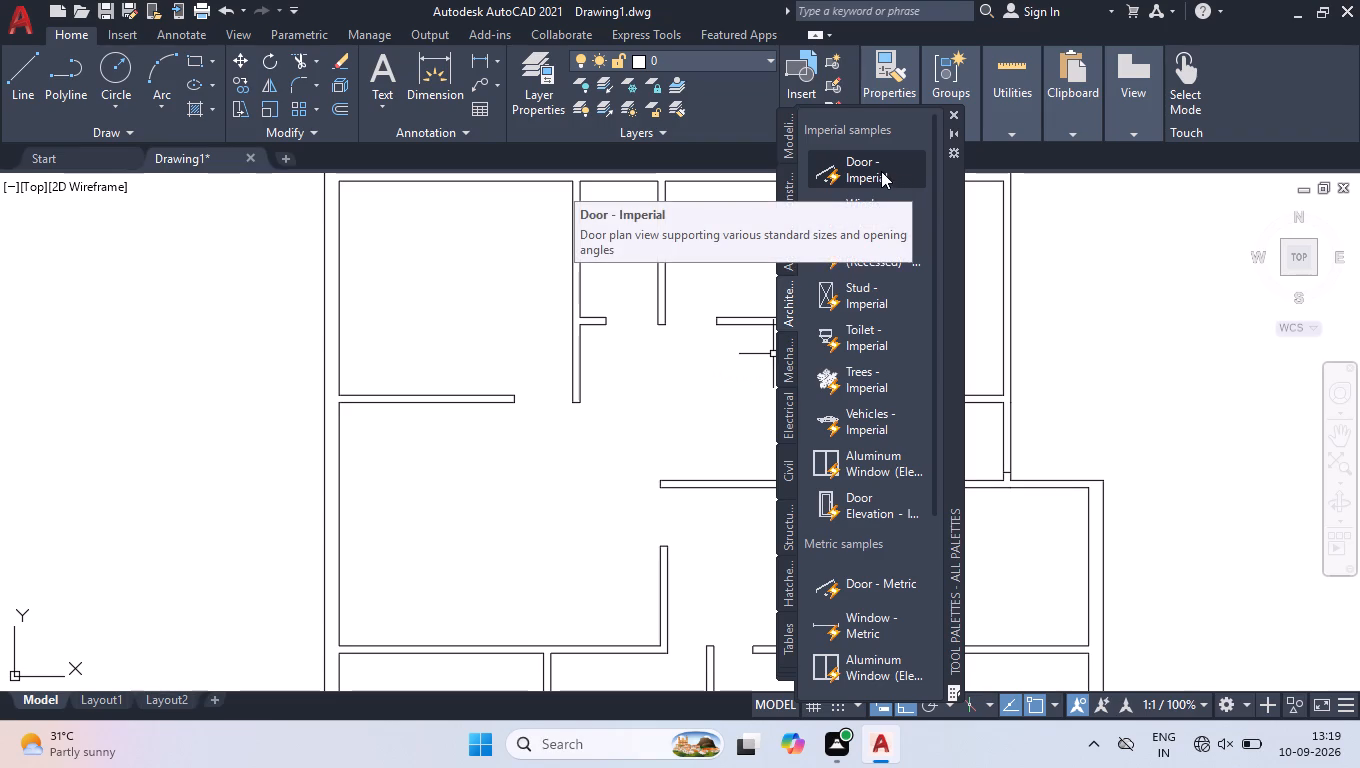
{"action": "left_click", "coordinate": [879, 171]}
{"action": "left_click", "coordinate": [215, 320]}
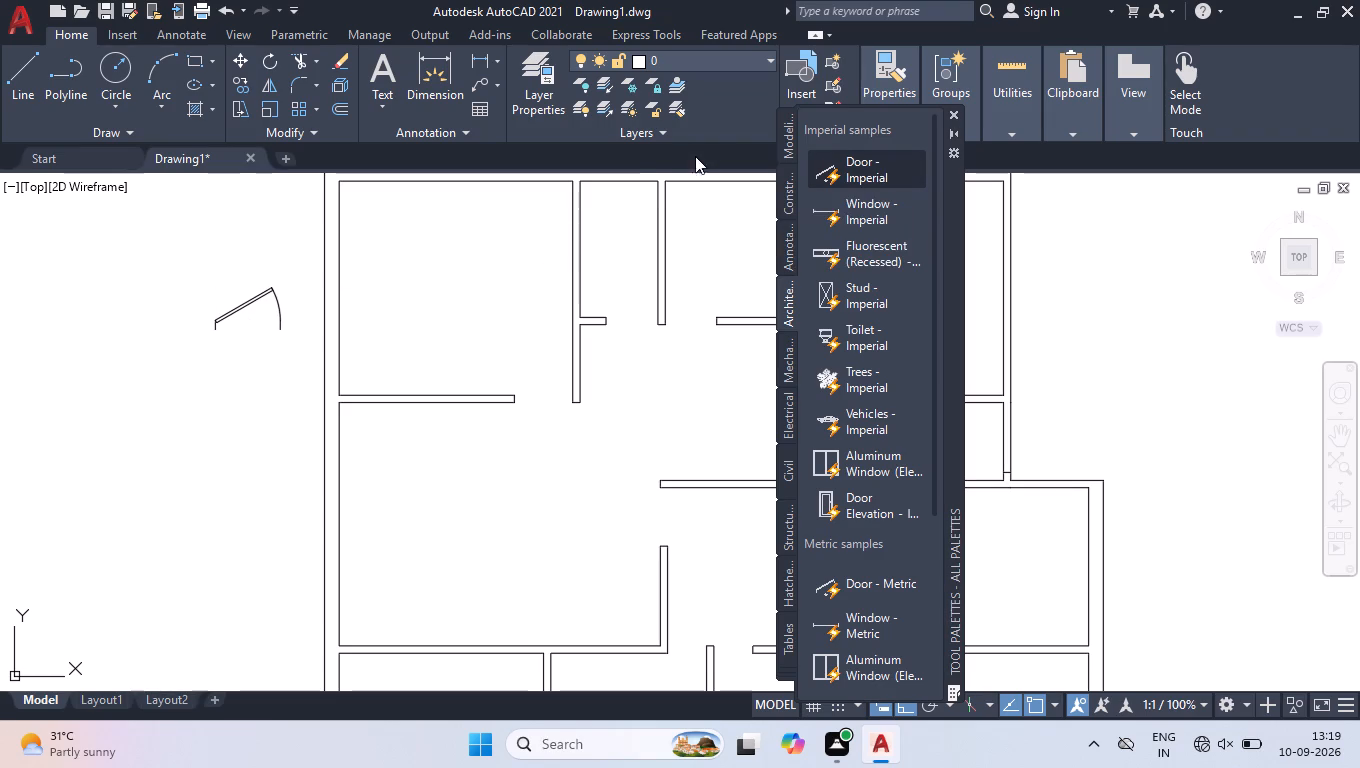
{"action": "left_click", "coordinate": [830, 167]}
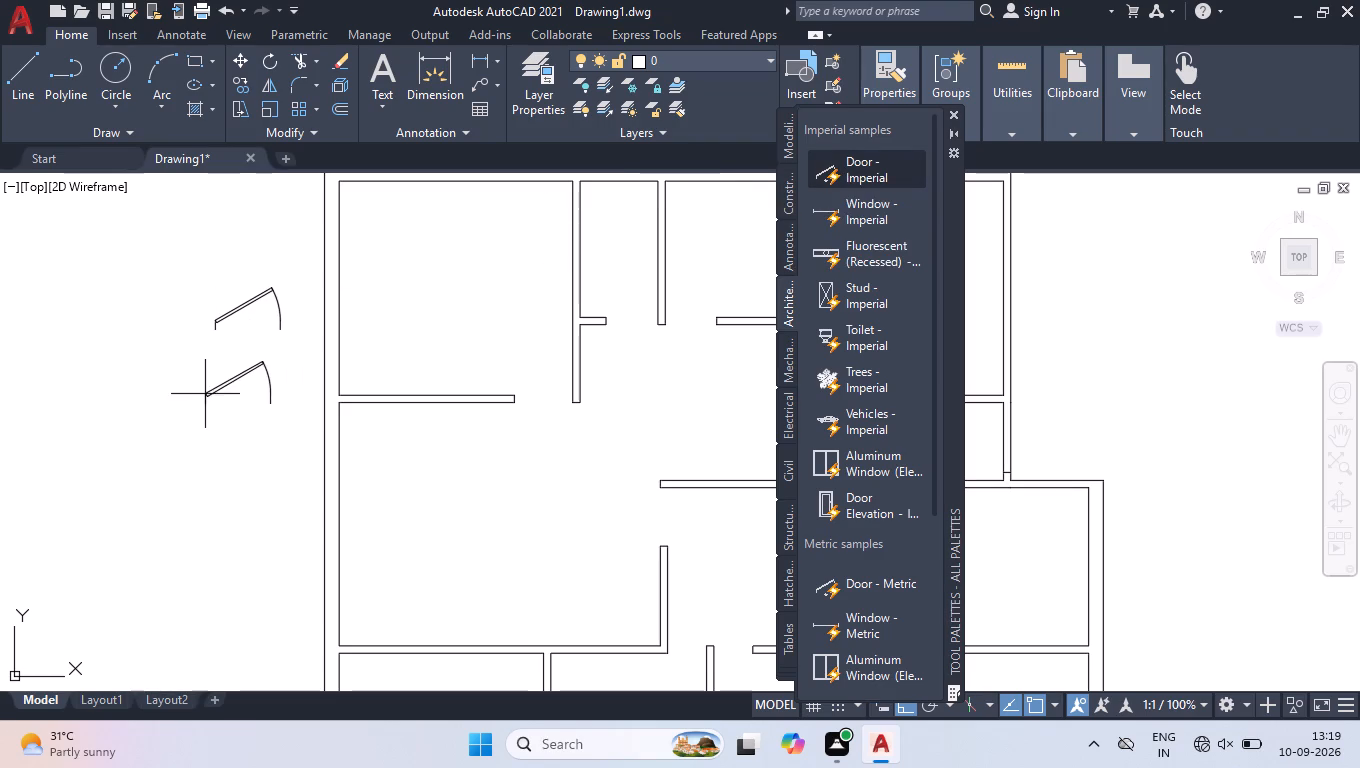
{"action": "left_click", "coordinate": [205, 394]}
{"action": "left_click", "coordinate": [888, 169]}
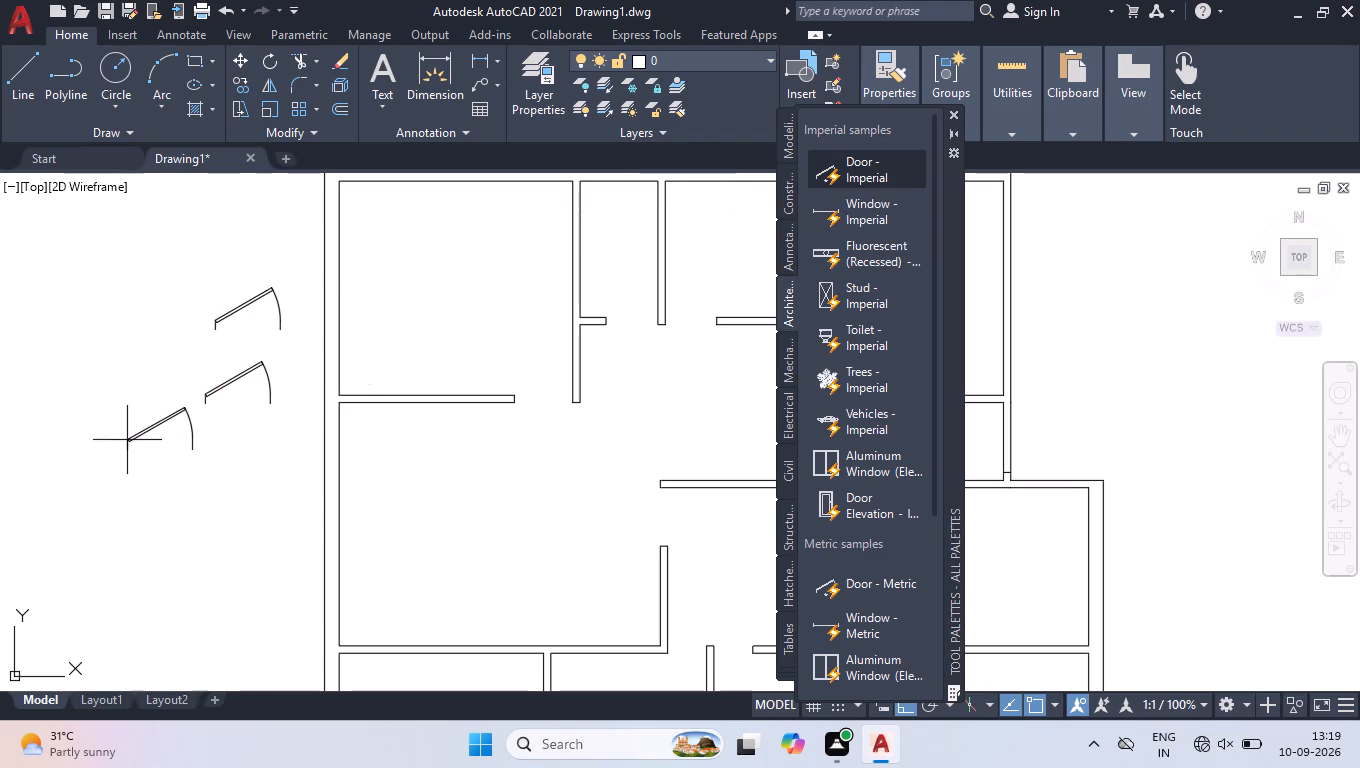
{"action": "left_click", "coordinate": [129, 456]}
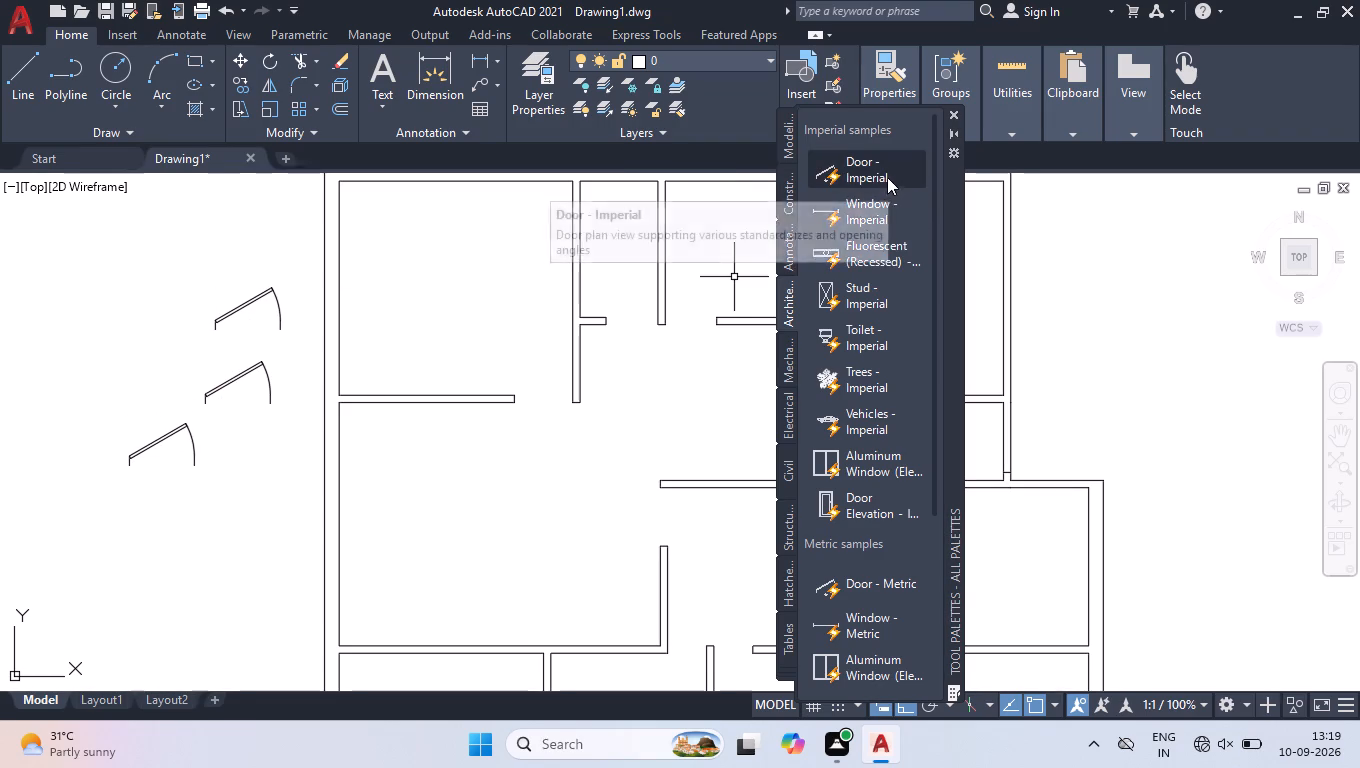
{"action": "left_click", "coordinate": [885, 176]}
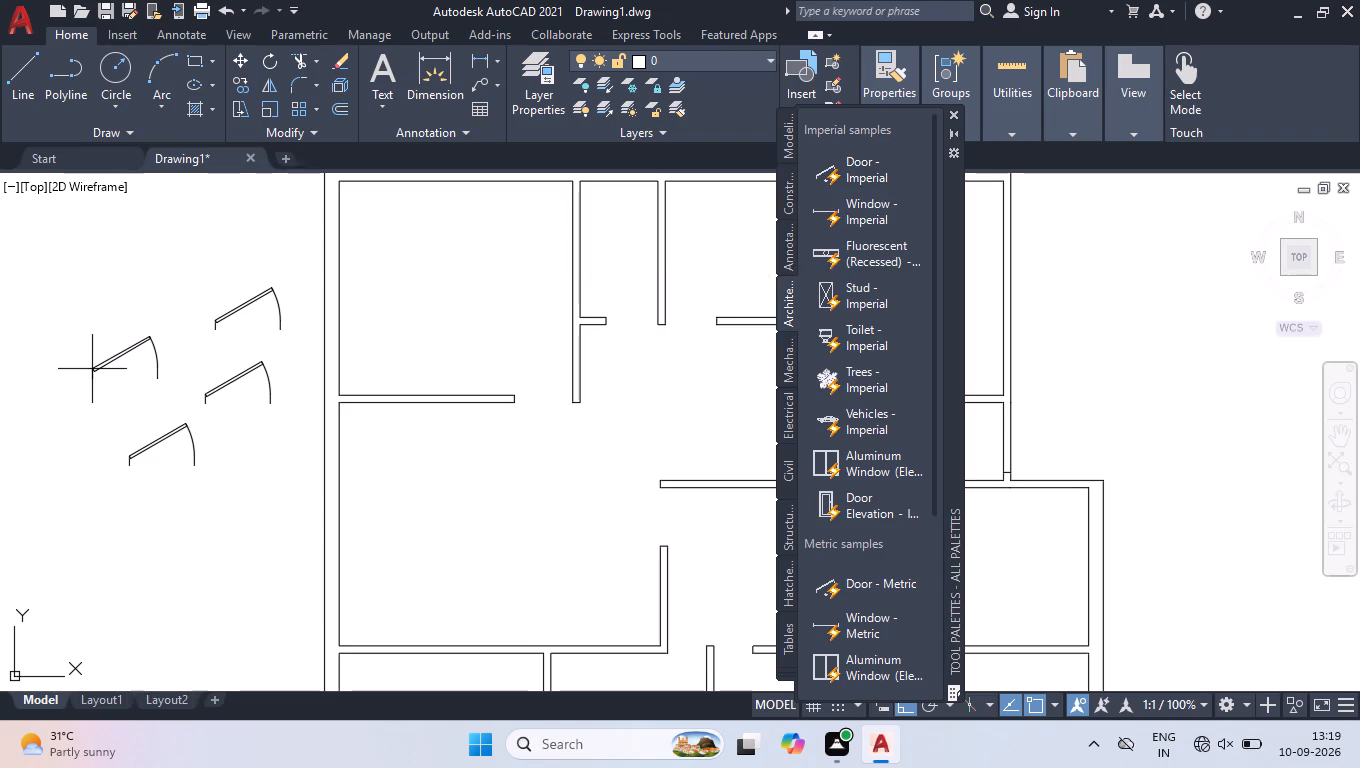
{"action": "left_click", "coordinate": [92, 369]}
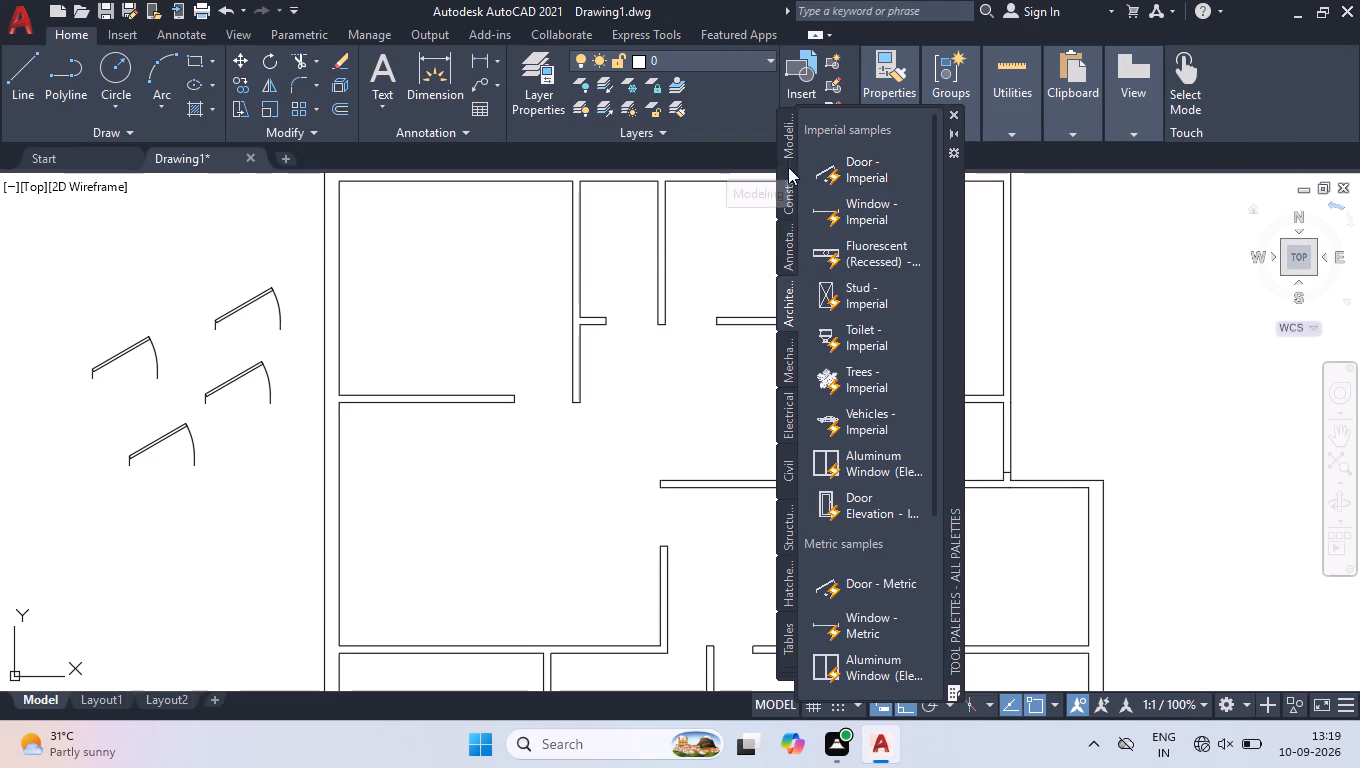
{"action": "left_click", "coordinate": [838, 175]}
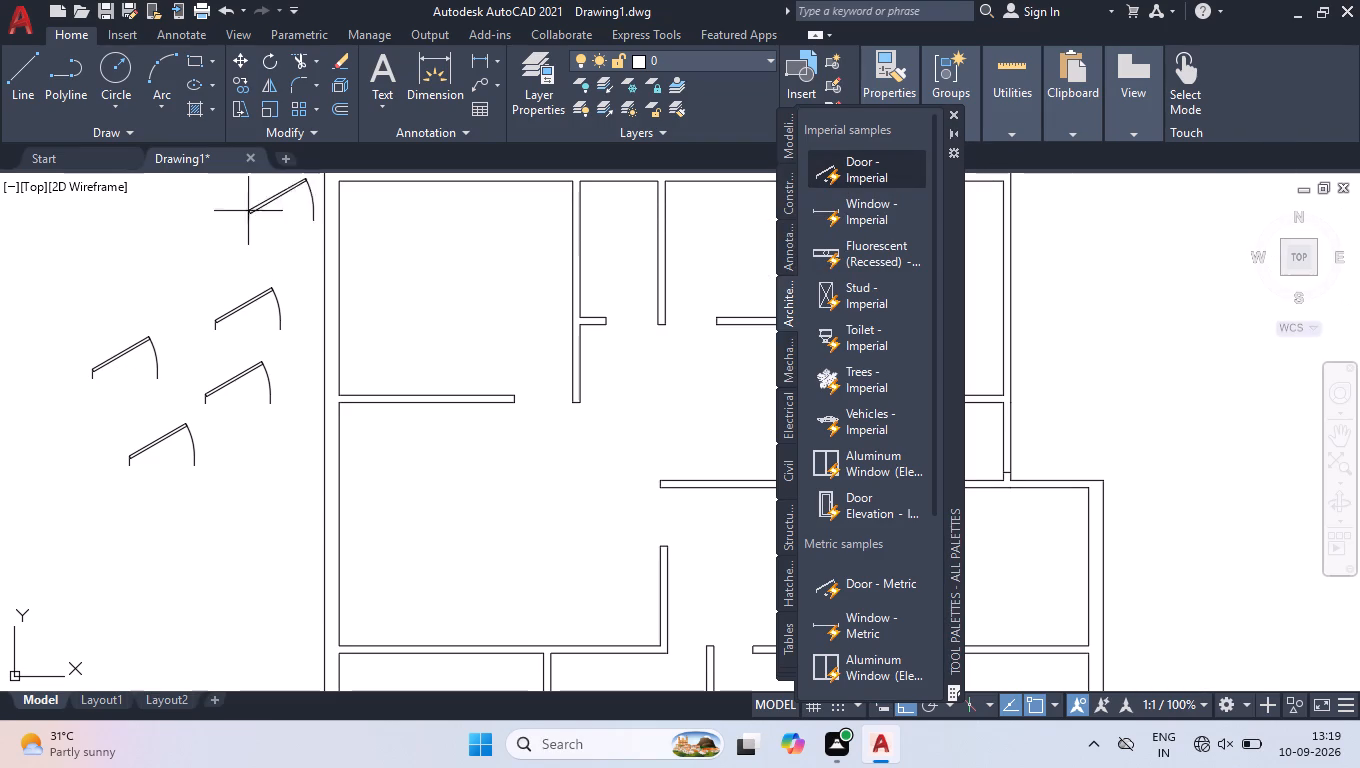
{"action": "left_click", "coordinate": [143, 269]}
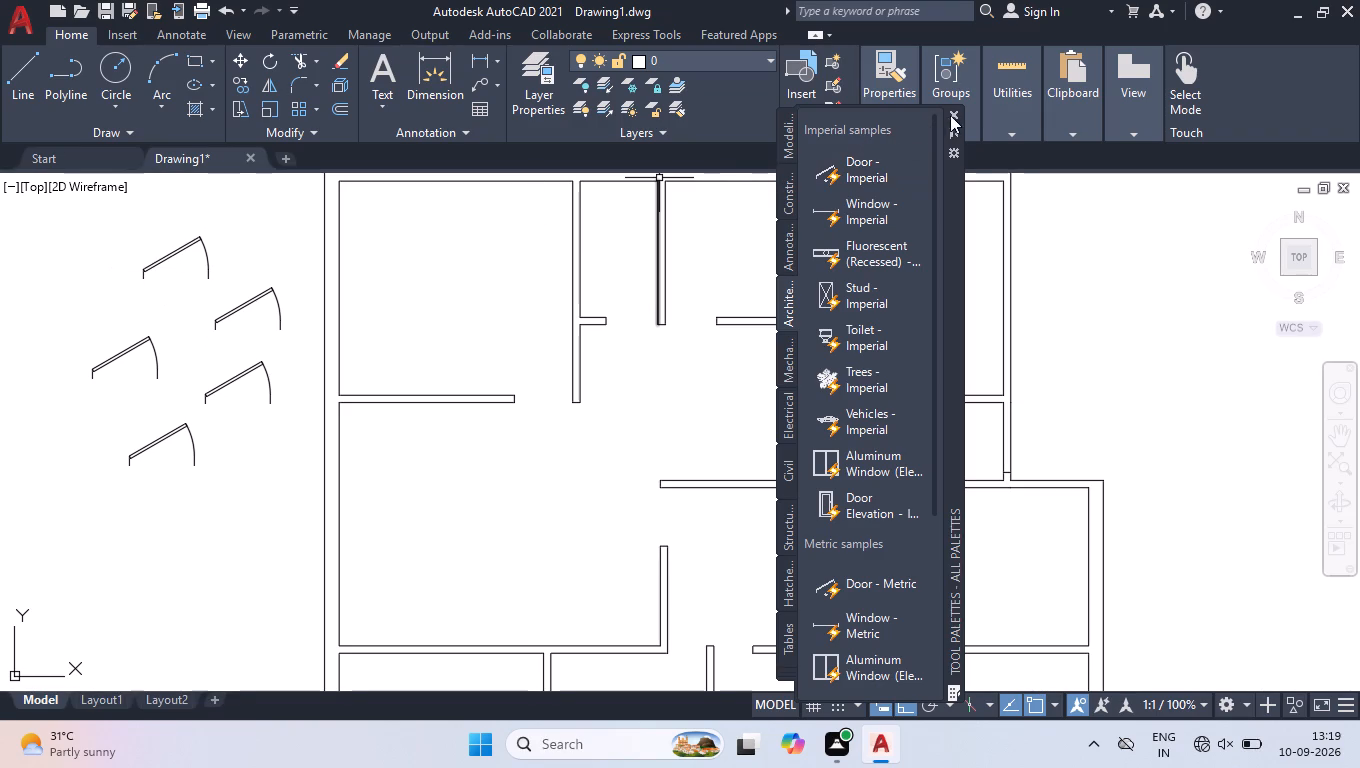
{"action": "left_click", "coordinate": [956, 112]}
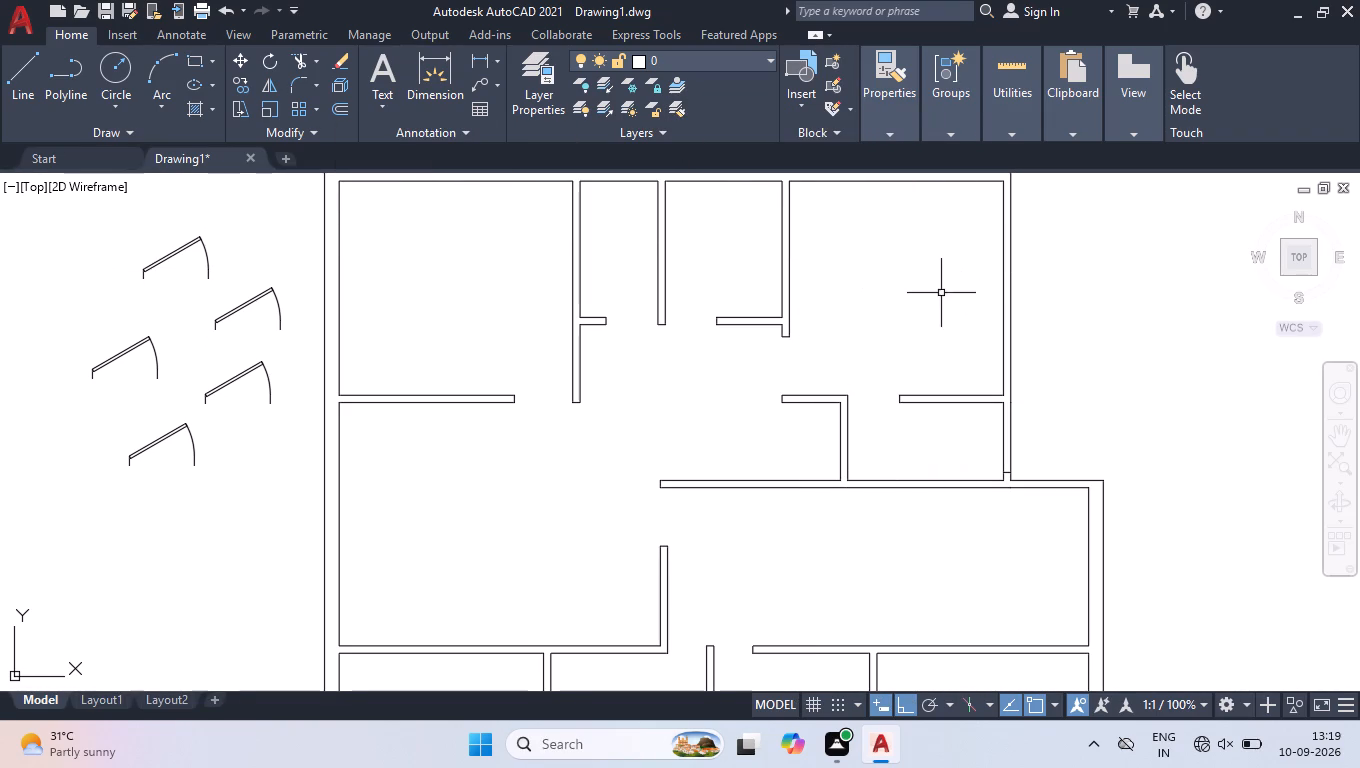
Repeat the door insertion to place five more Door - Imperial blocks beside the existing ones left of the plan.
{"action": "scroll", "coordinate": [941, 293], "scroll_direction": "down", "scroll_amount": 1}
{"action": "scroll", "coordinate": [917, 247], "scroll_direction": "up", "scroll_amount": 1}
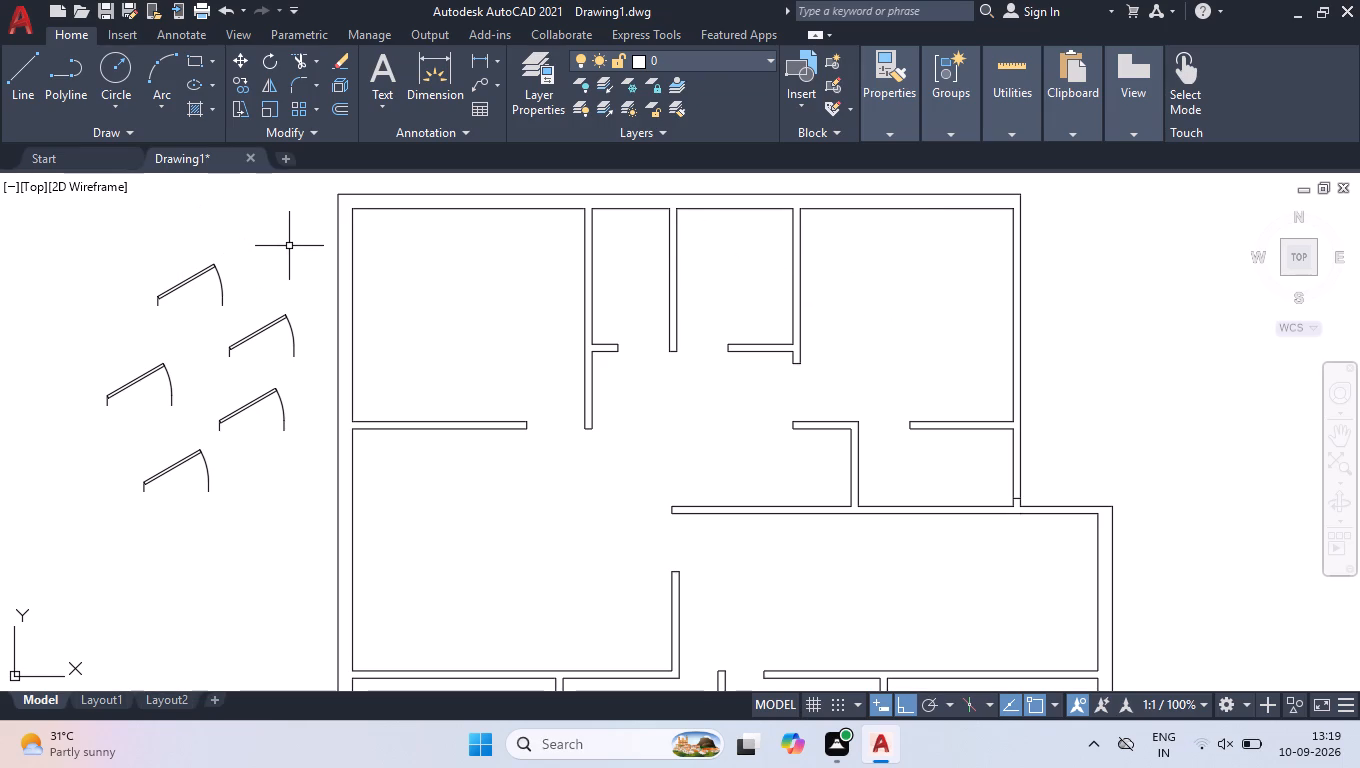
{"action": "key", "text": "space"}
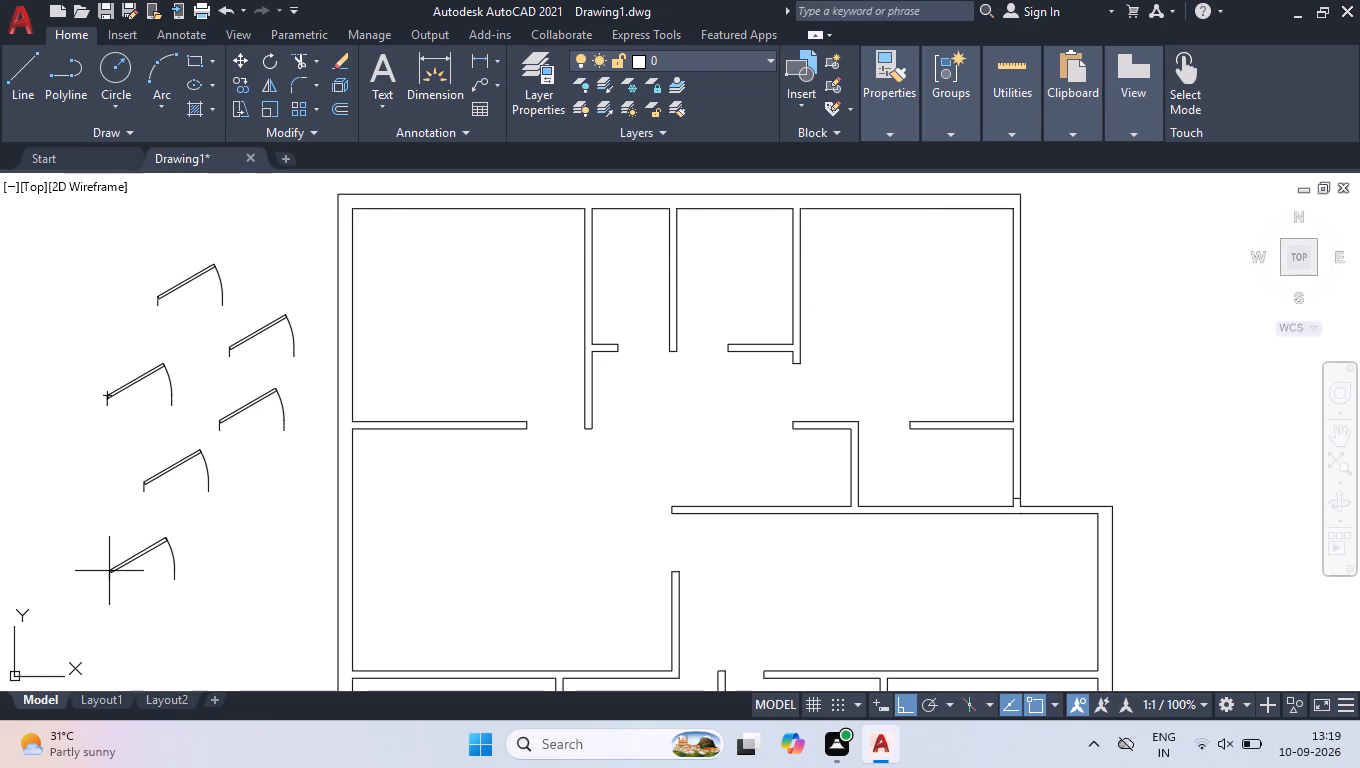
{"action": "left_click", "coordinate": [109, 571]}
{"action": "key", "text": "space"}
{"action": "left_click", "coordinate": [52, 478]}
{"action": "key", "text": "space"}
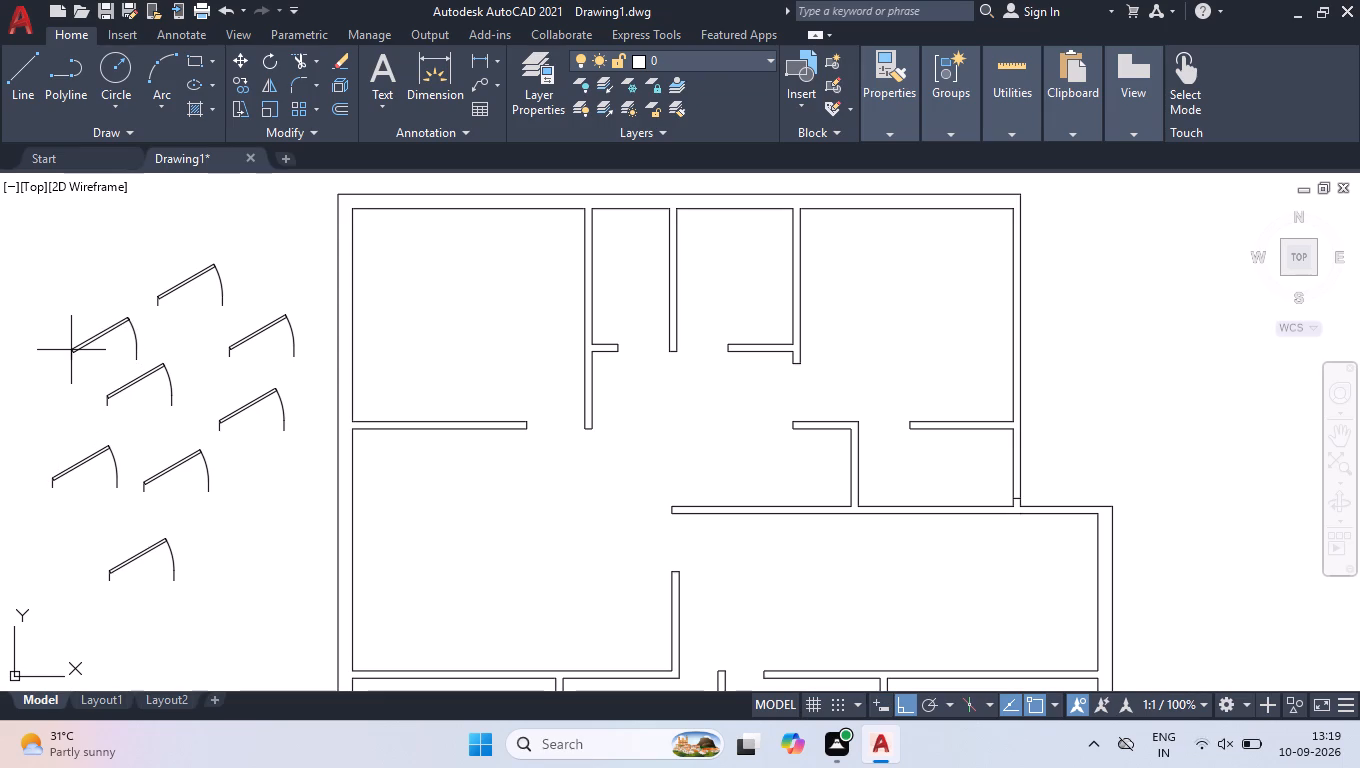
{"action": "left_click", "coordinate": [69, 348]}
{"action": "key", "text": "space"}
{"action": "left_click", "coordinate": [79, 281]}
{"action": "key", "text": "space"}
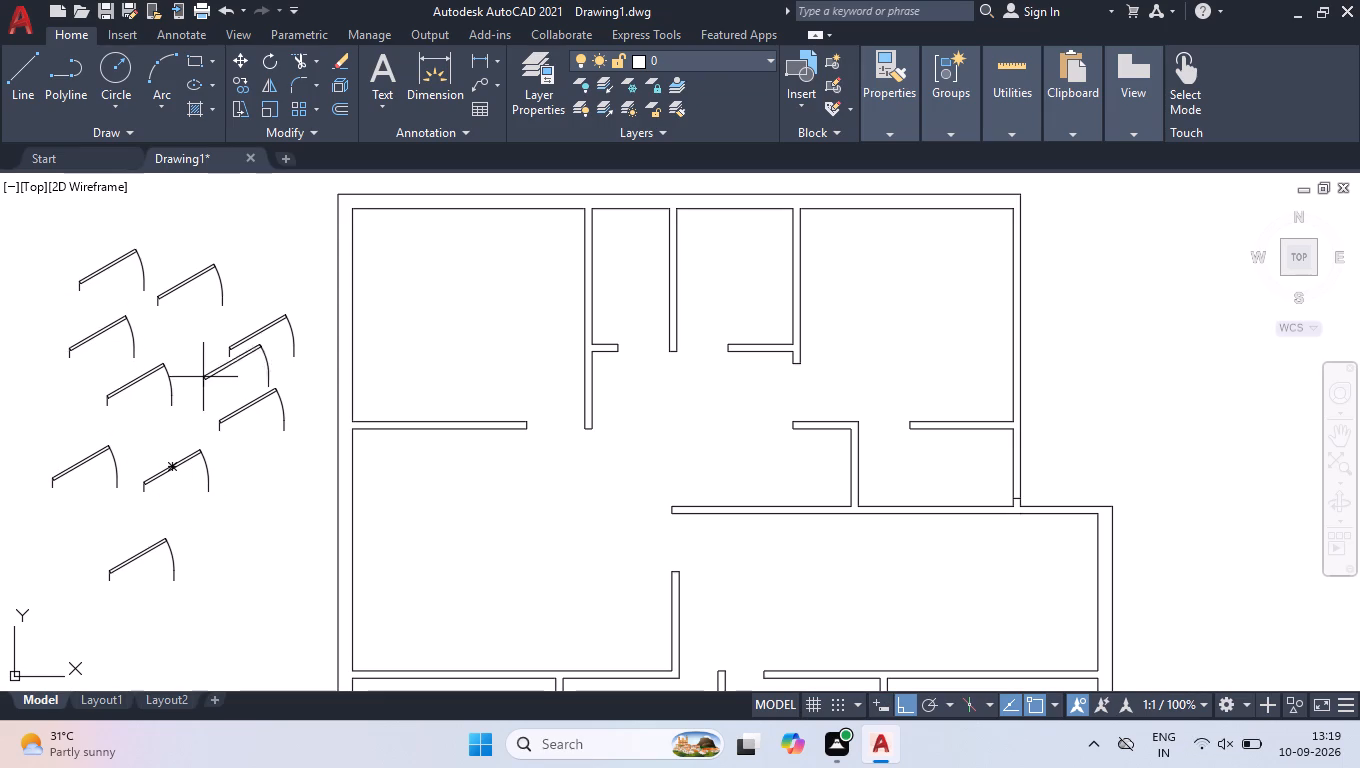
{"action": "left_click", "coordinate": [17, 420]}
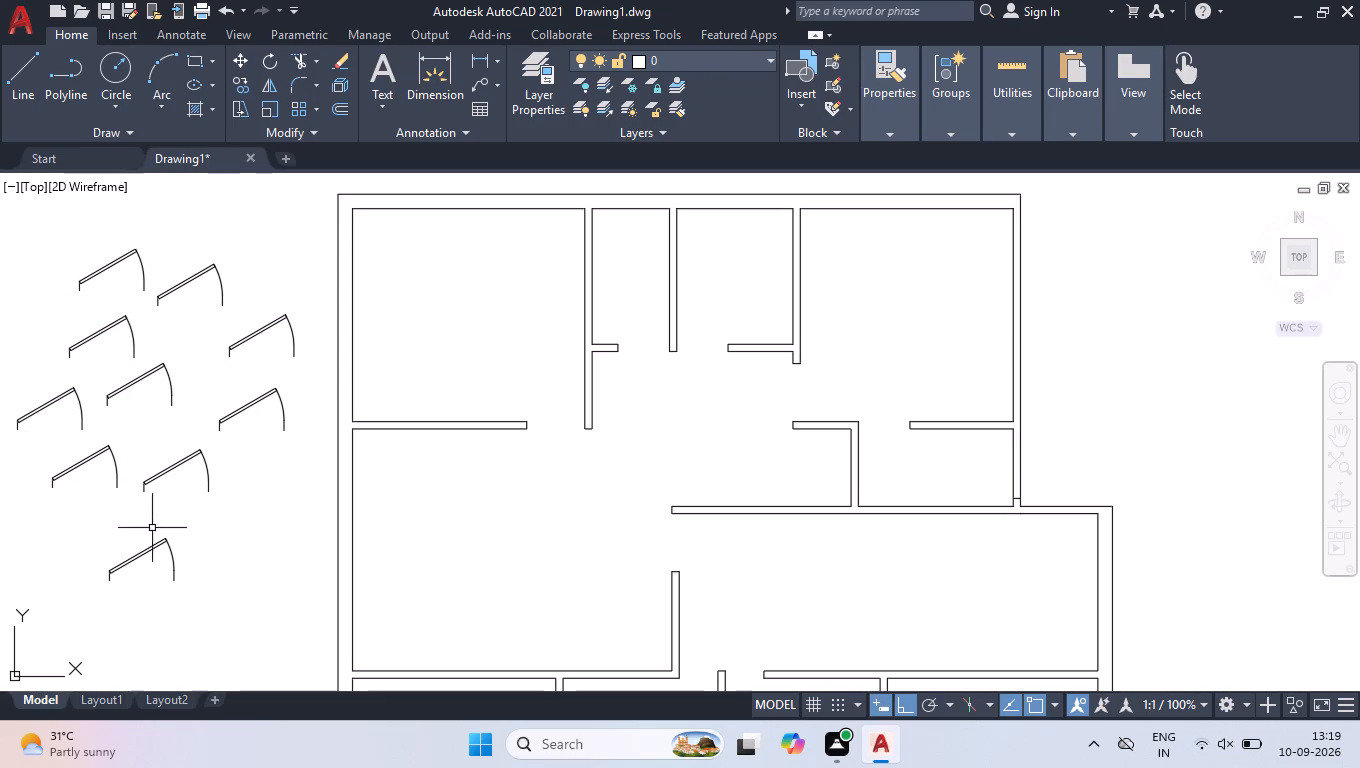
Set the opening angle of all ten door blocks left of the plan to Open 90º.
{"action": "scroll", "coordinate": [213, 518], "scroll_direction": "down", "scroll_amount": 1}
{"action": "left_click", "coordinate": [268, 351]}
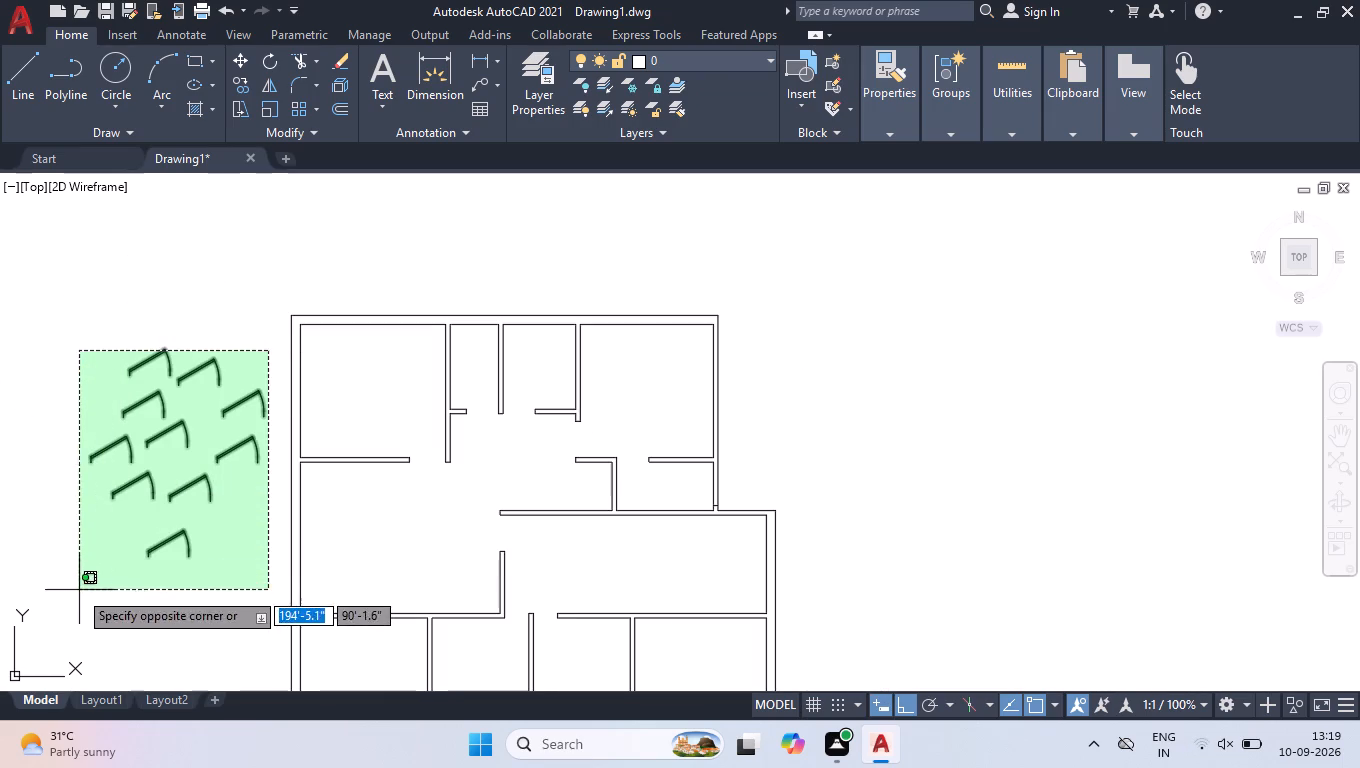
{"action": "left_click", "coordinate": [76, 593]}
{"action": "key", "text": "ctrl+1"}
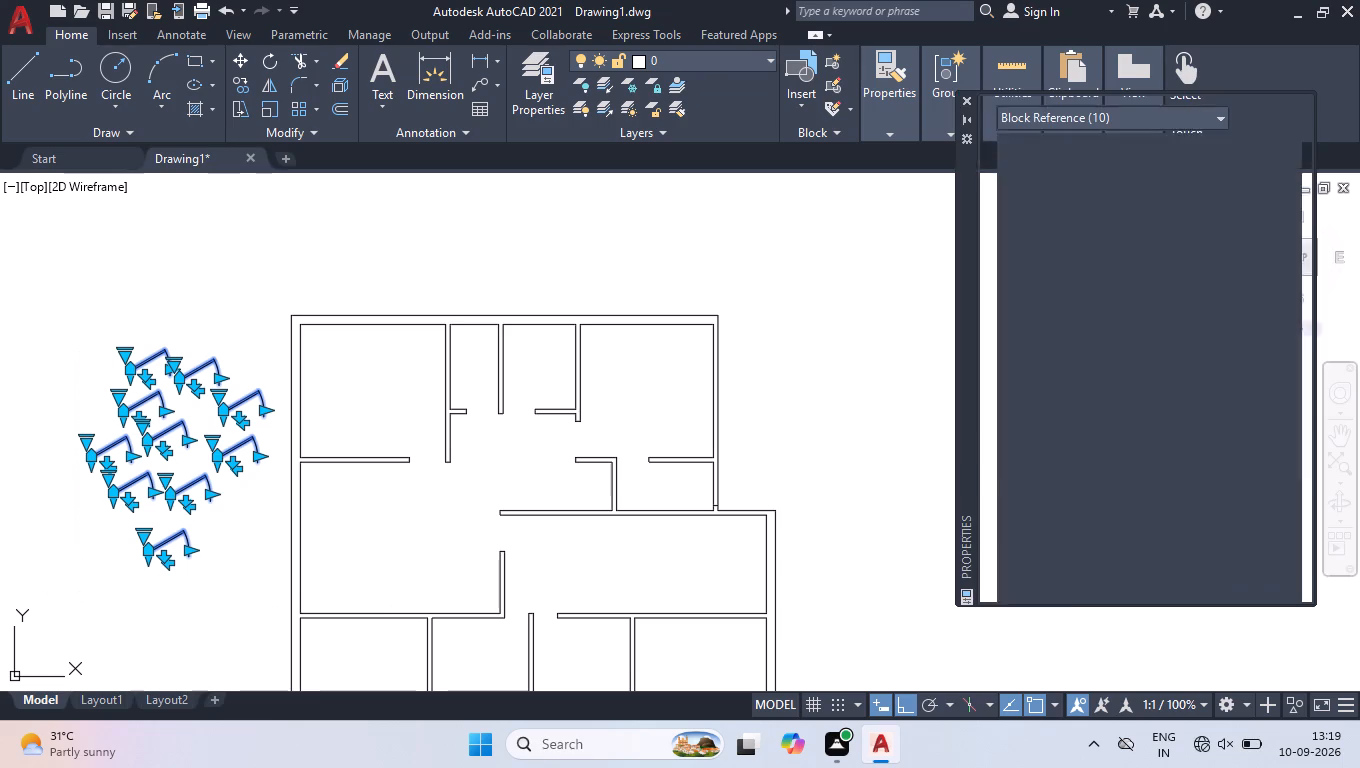
{"action": "scroll", "coordinate": [1229, 231], "scroll_direction": "down", "scroll_amount": 10}
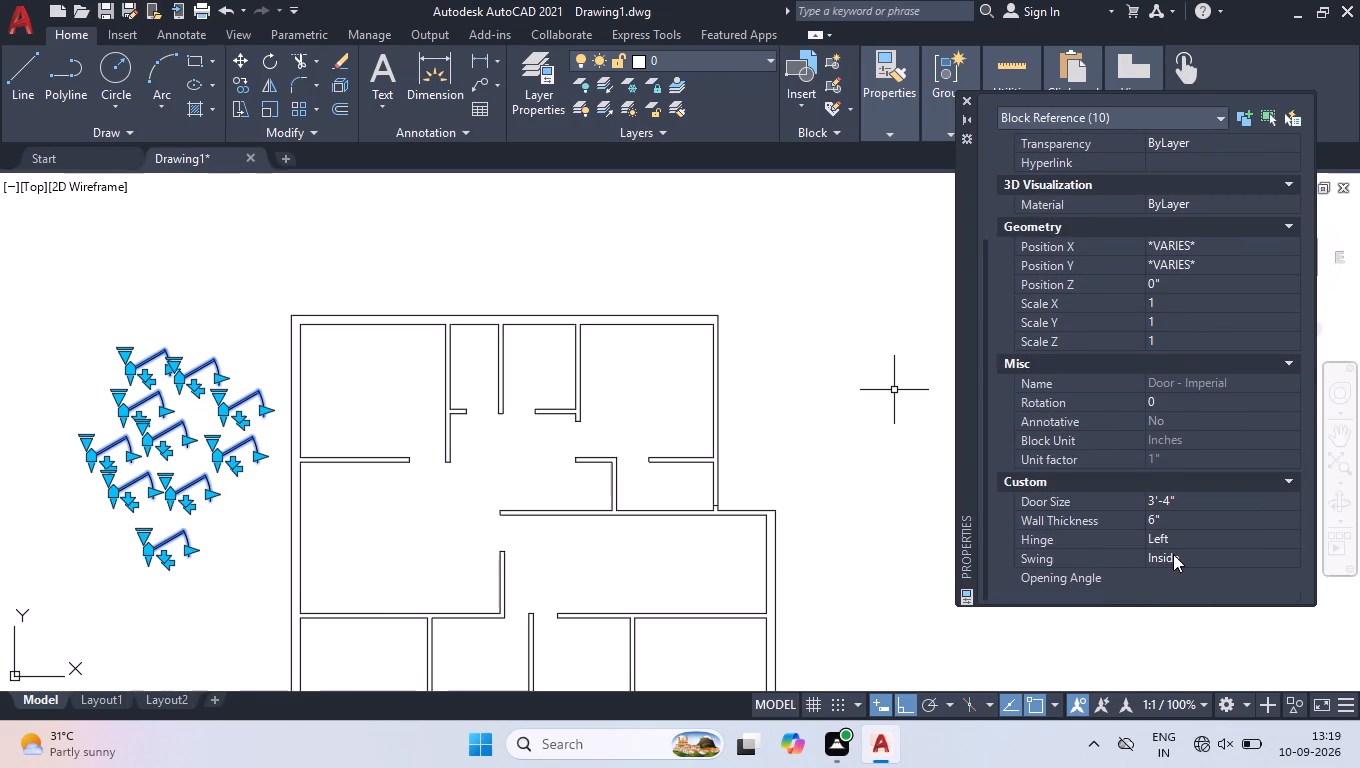
{"action": "double_click", "coordinate": [1177, 580]}
{"action": "left_click", "coordinate": [1175, 645]}
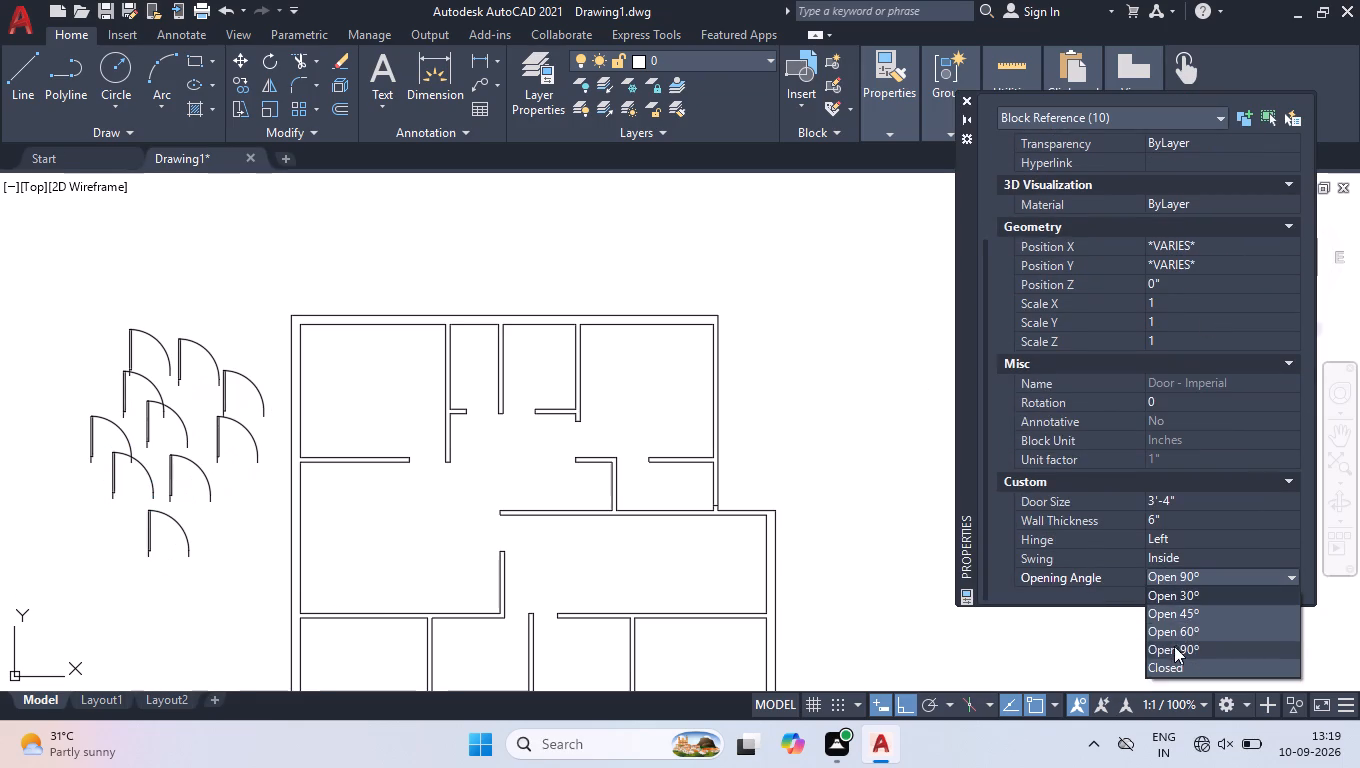
{"action": "left_click", "coordinate": [969, 102]}
{"action": "right_click", "coordinate": [903, 372]}
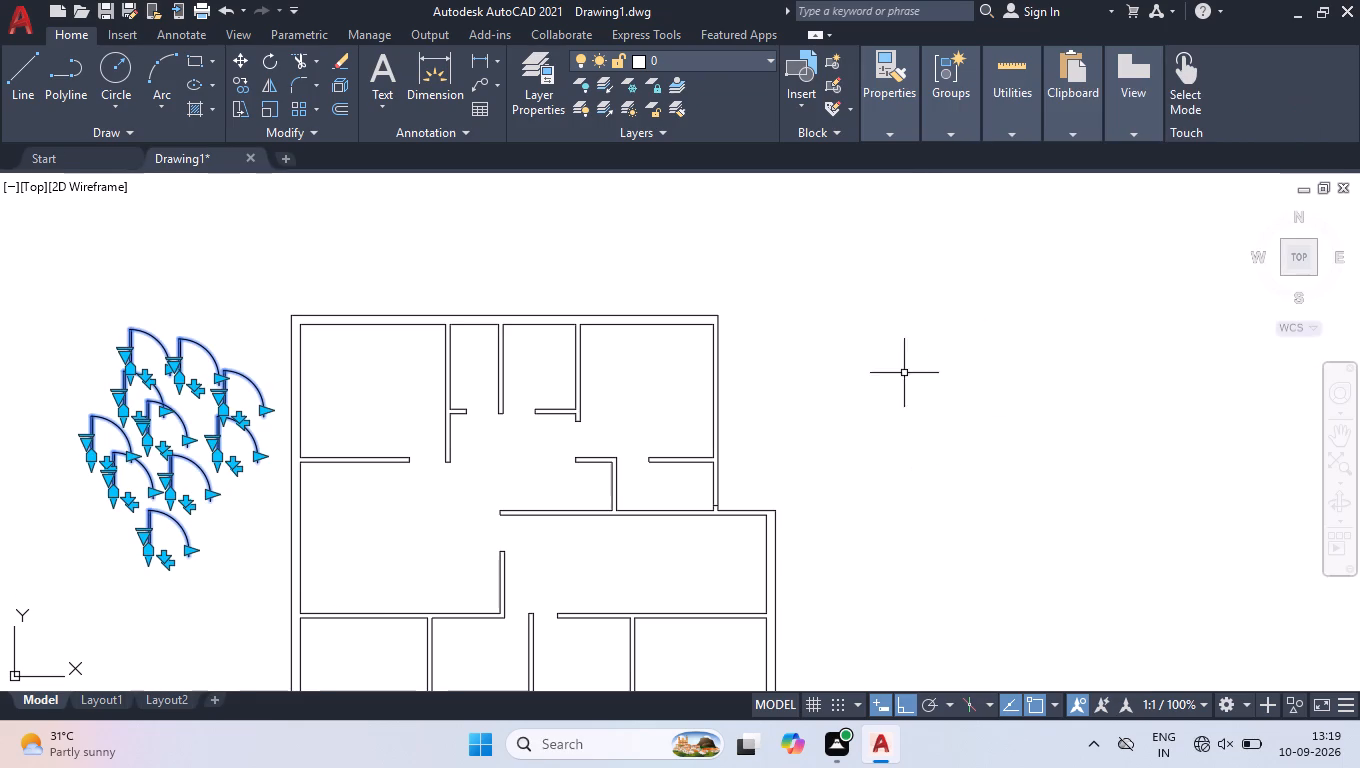
{"action": "left_click", "coordinate": [978, 565]}
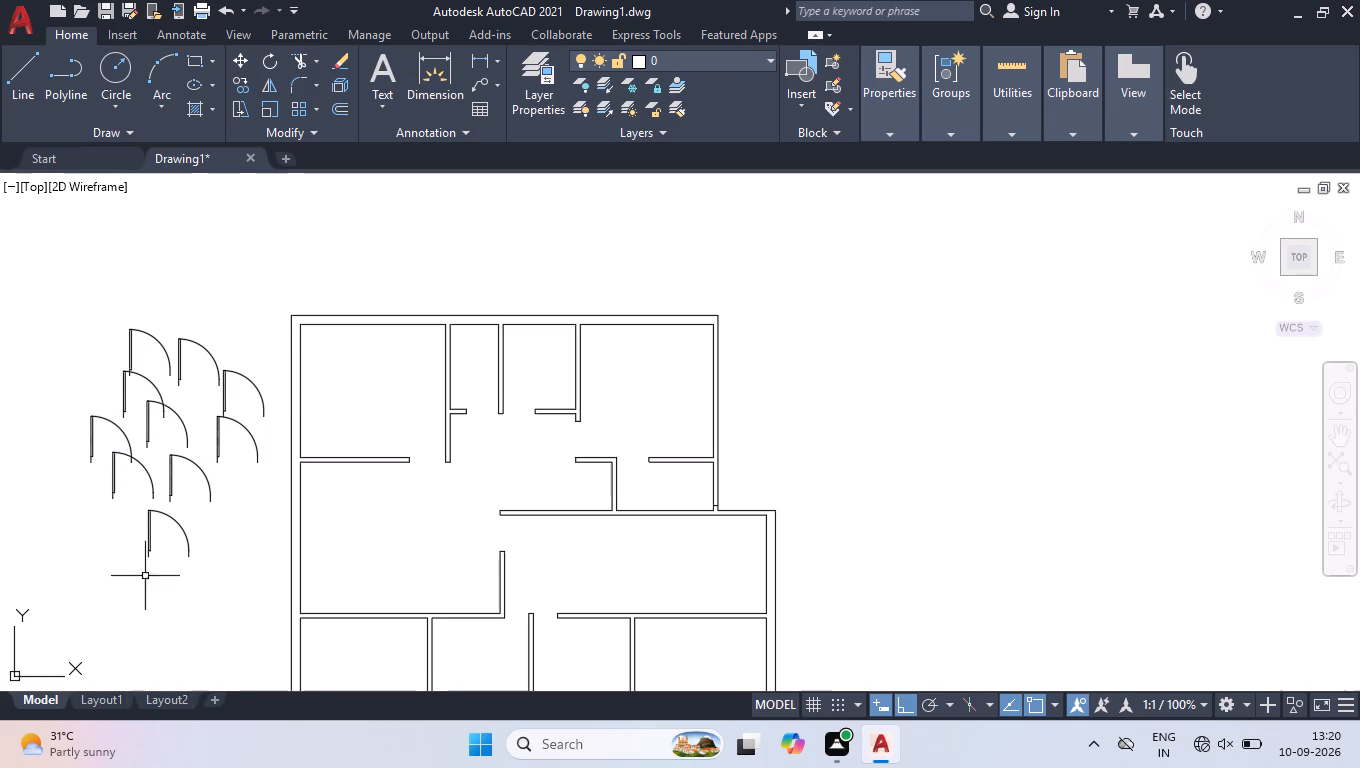
Move the lowest door block by its hinge-side endpoint to the middle partition's lower end, at the right-hand small top room's opening.
{"action": "left_click", "coordinate": [182, 532]}
{"action": "key", "text": "m"}
{"action": "key", "text": "Return"}
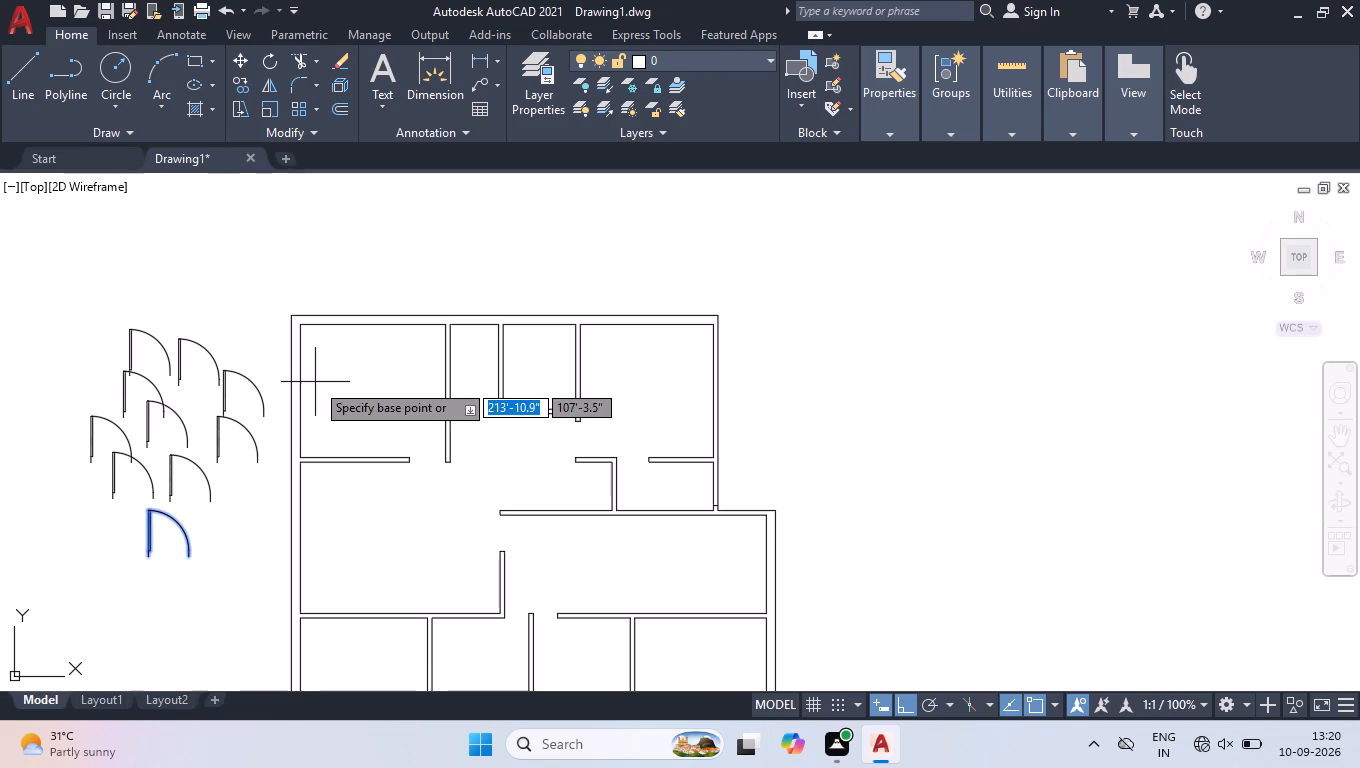
{"action": "scroll", "coordinate": [165, 577], "scroll_direction": "up", "scroll_amount": 3}
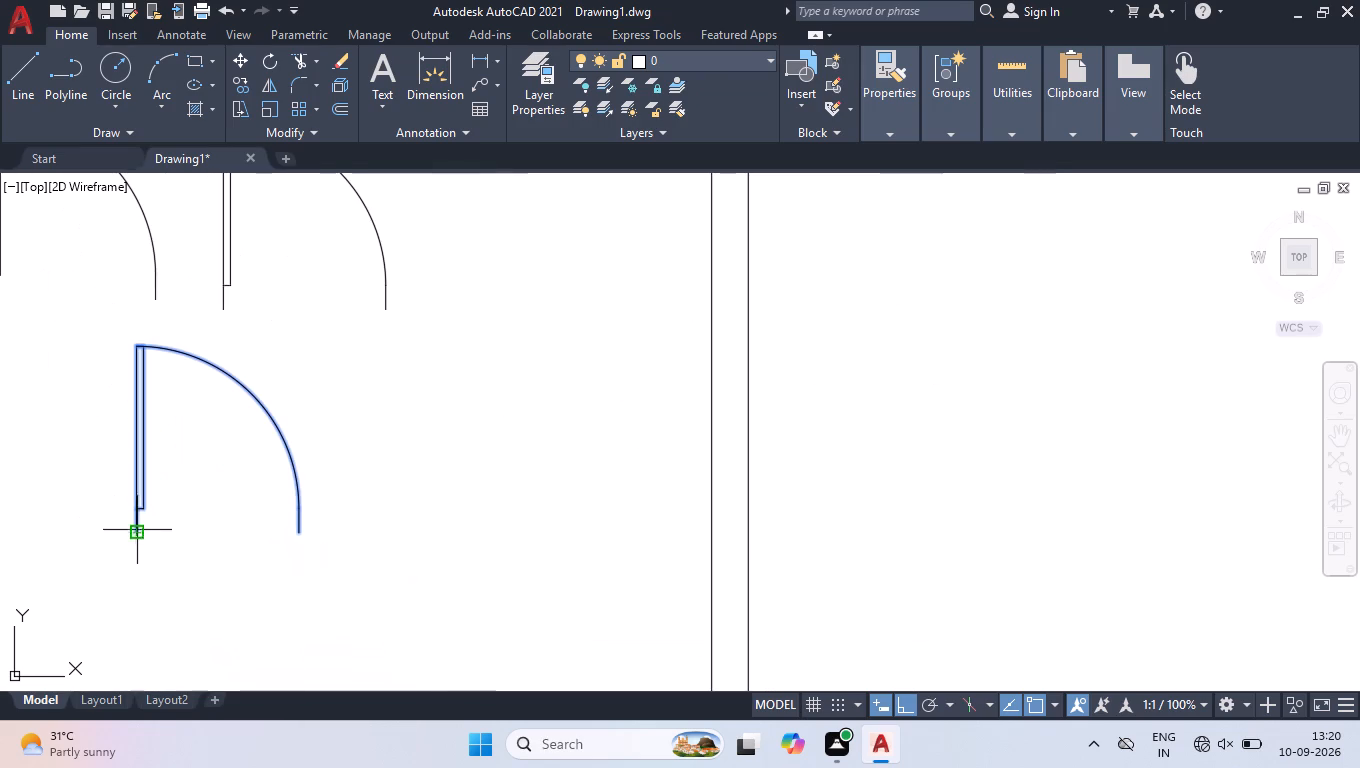
{"action": "left_click", "coordinate": [135, 530]}
{"action": "scroll", "coordinate": [210, 523], "scroll_direction": "down", "scroll_amount": 2}
{"action": "scroll", "coordinate": [843, 256], "scroll_direction": "up", "scroll_amount": 4}
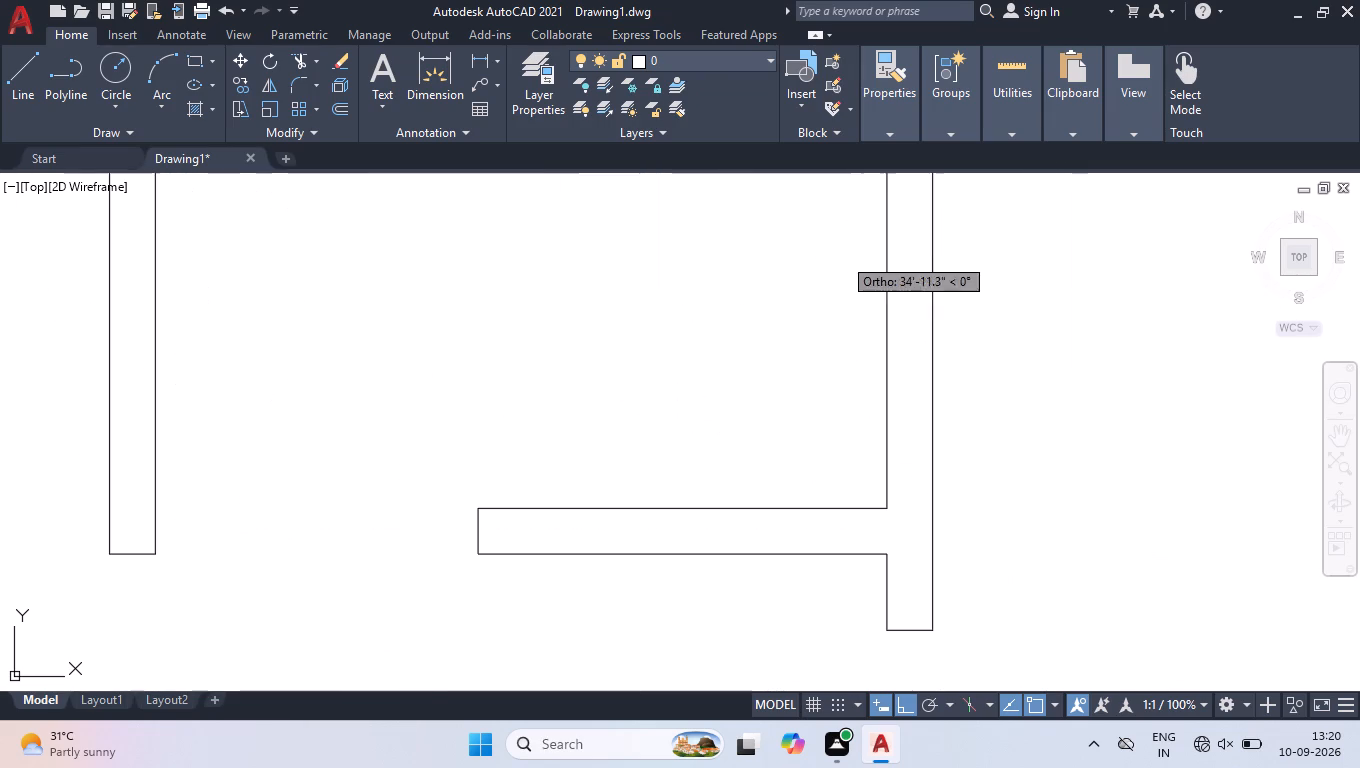
{"action": "left_click", "coordinate": [148, 562]}
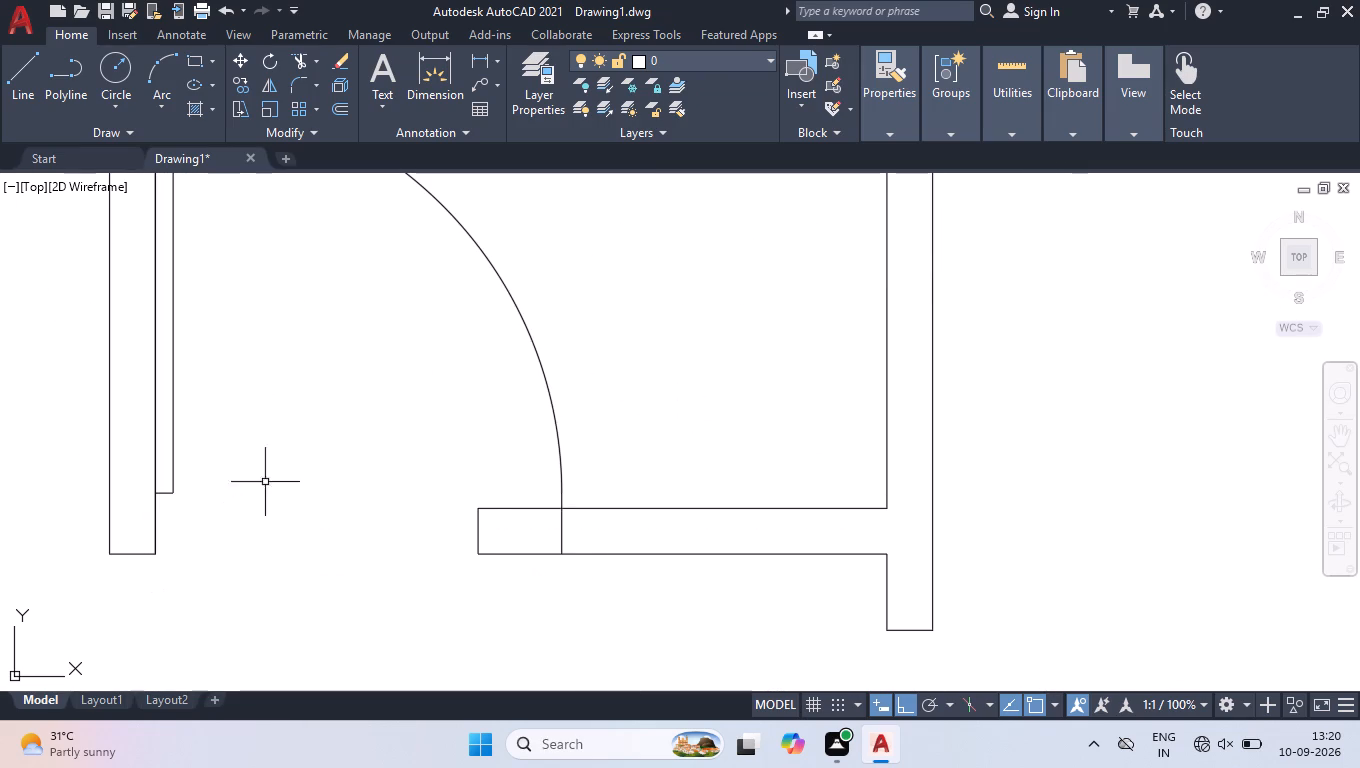
Shorten the door in the right-hand small top room to a 2'-8" width, ending at the adjoining wall's end.
{"action": "left_click", "coordinate": [617, 335]}
{"action": "left_click", "coordinate": [414, 403]}
{"action": "left_click", "coordinate": [559, 492]}
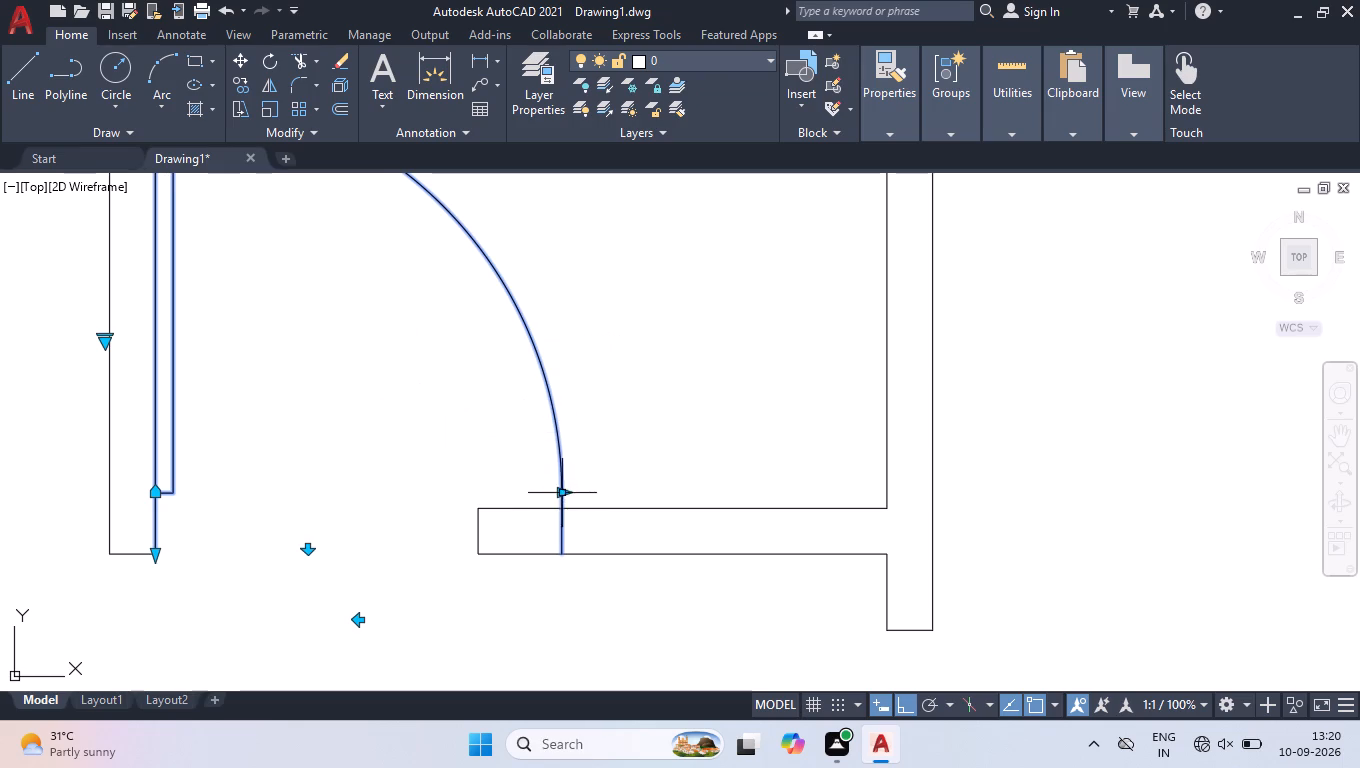
{"action": "left_click", "coordinate": [480, 507]}
{"action": "scroll", "coordinate": [477, 507], "scroll_direction": "up", "scroll_amount": 3}
{"action": "scroll", "coordinate": [546, 430], "scroll_direction": "down", "scroll_amount": 3}
{"action": "right_click", "coordinate": [586, 408]}
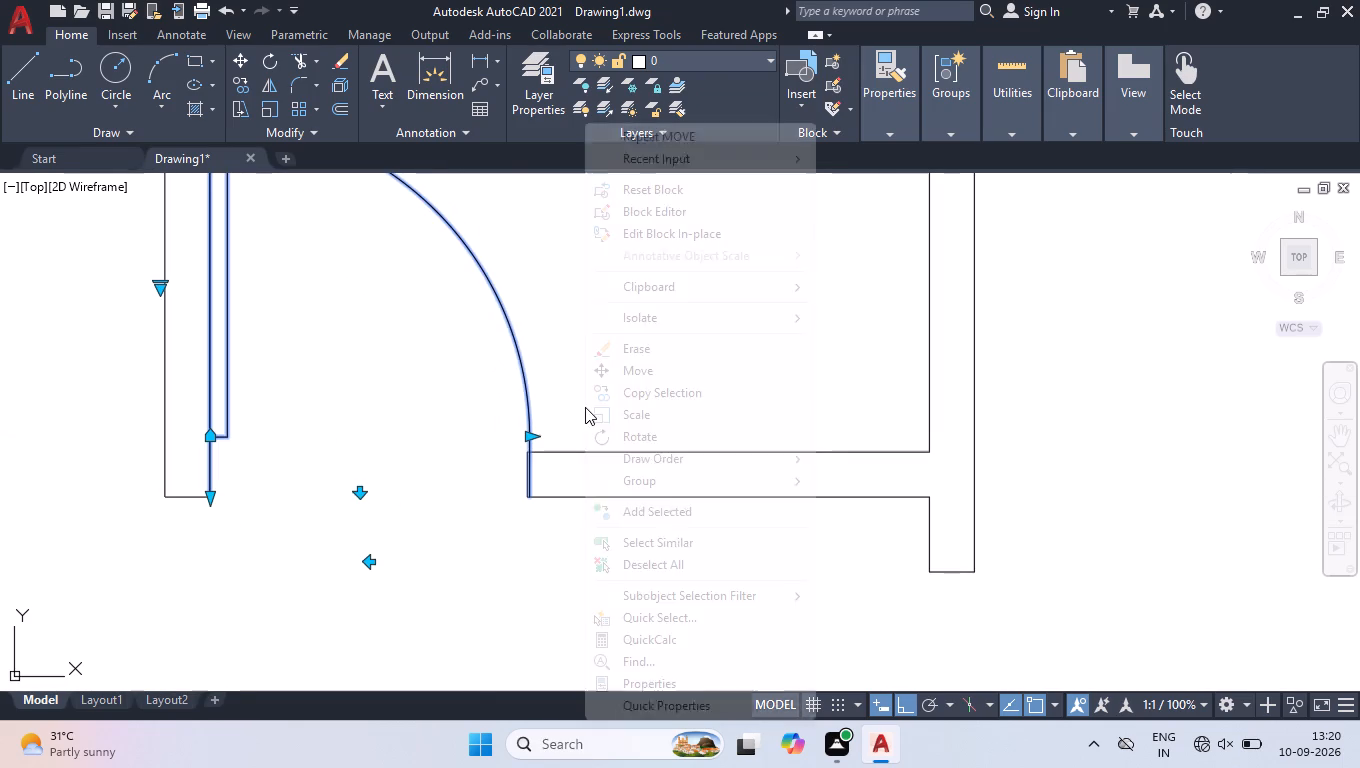
{"action": "left_click", "coordinate": [614, 573]}
{"action": "scroll", "coordinate": [915, 553], "scroll_direction": "down", "scroll_amount": 2}
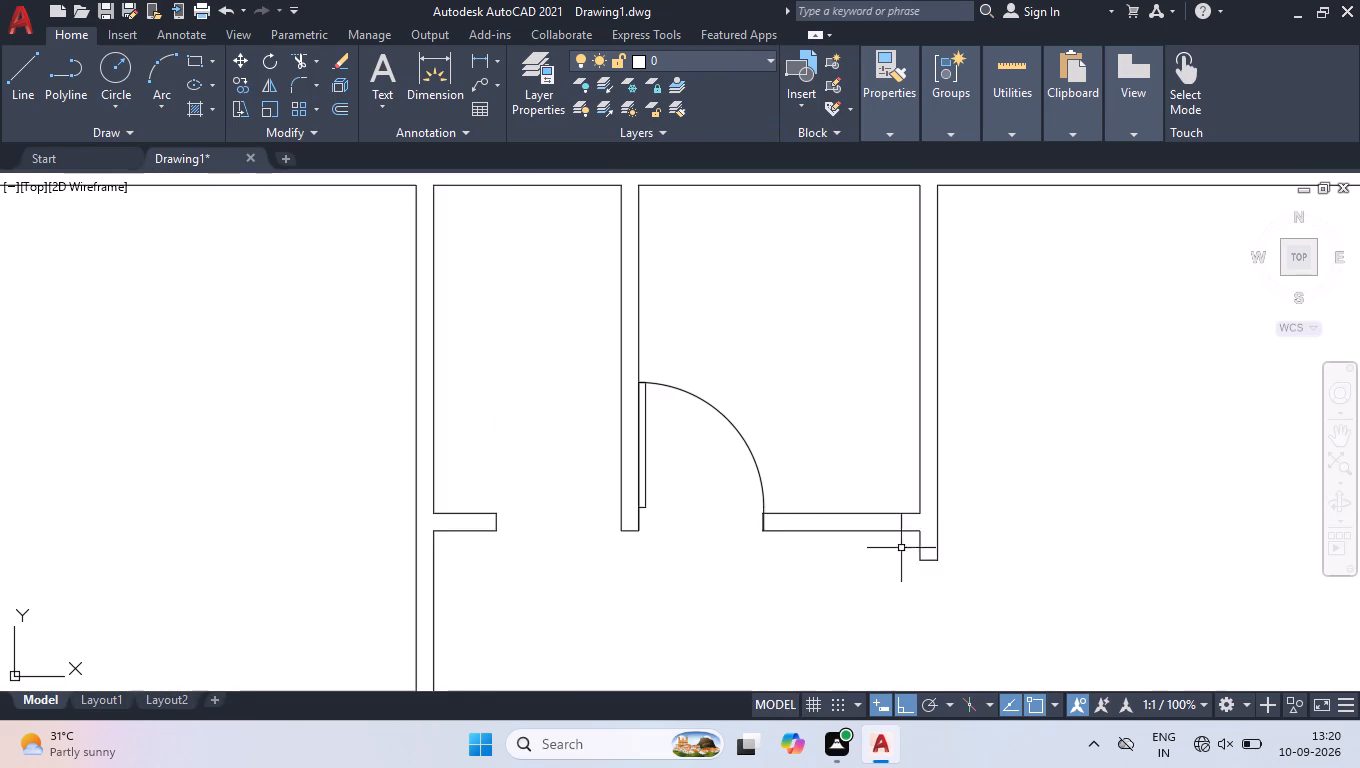
Shift the wall's end line about 0.2" onto the door's latch-side edge and trim the two overhanging wall line stubs.
{"action": "scroll", "coordinate": [773, 546], "scroll_direction": "up", "scroll_amount": 3}
{"action": "left_click_drag", "start_coordinate": [695, 381], "coordinate": [695, 399]}
{"action": "left_click", "coordinate": [730, 536]}
{"action": "scroll", "coordinate": [728, 428], "scroll_direction": "up", "scroll_amount": 3}
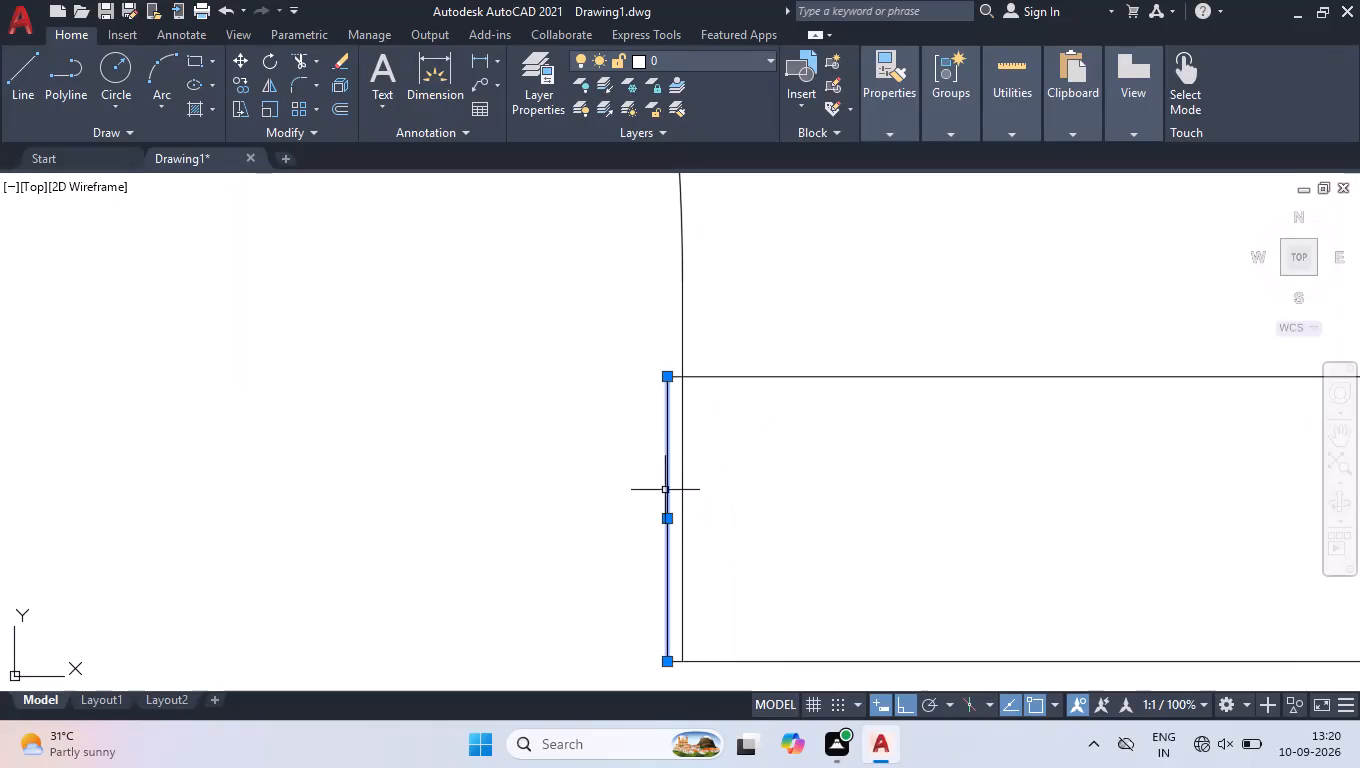
{"action": "left_click", "coordinate": [669, 516]}
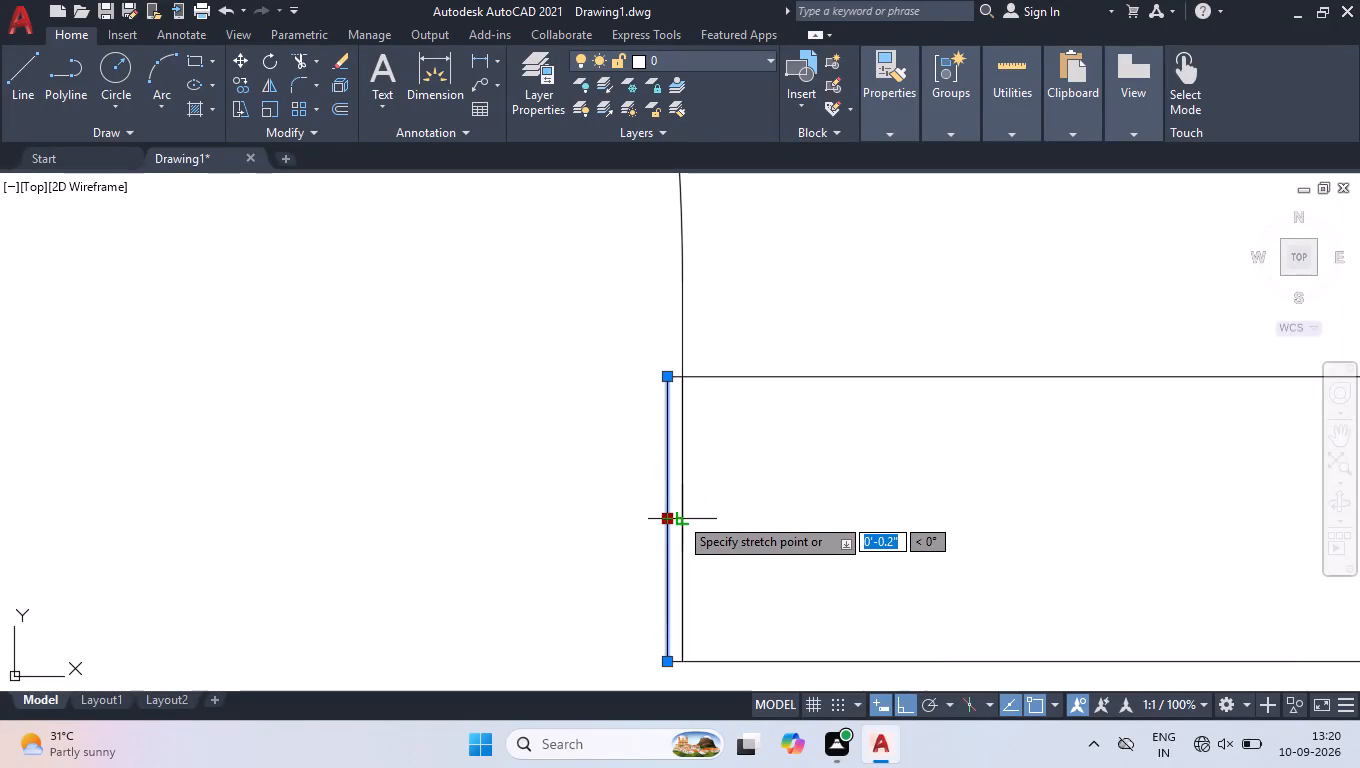
{"action": "left_click", "coordinate": [679, 516]}
{"action": "type", "text": "tr"}
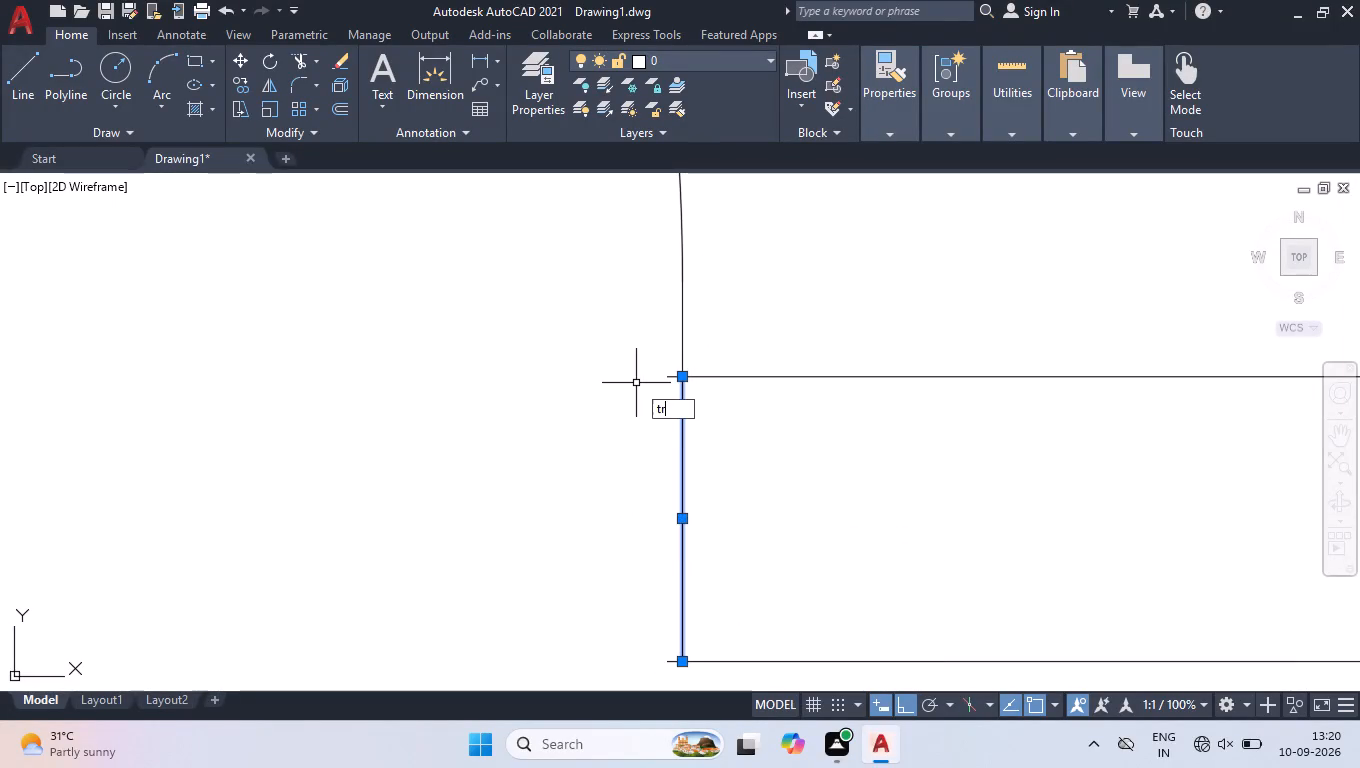
{"action": "key", "text": "Return"}
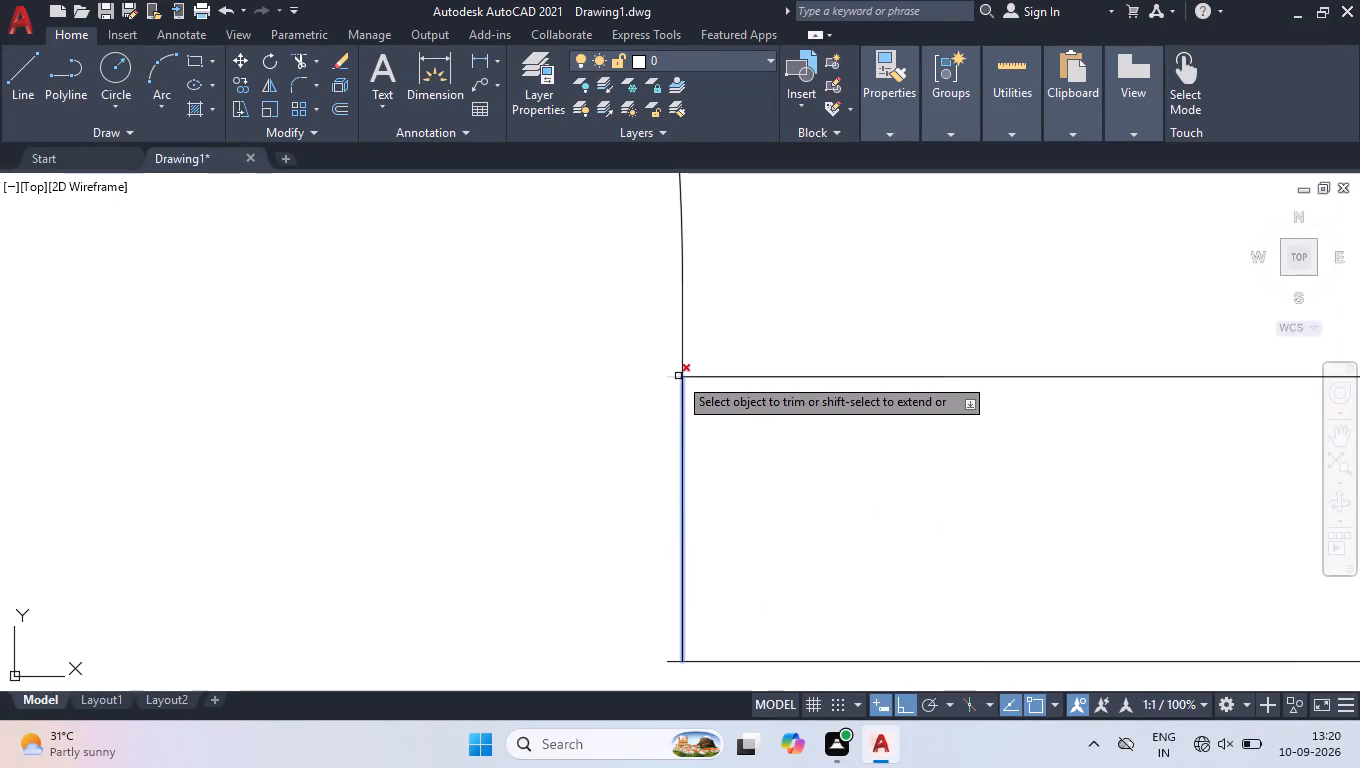
{"action": "left_click", "coordinate": [674, 375]}
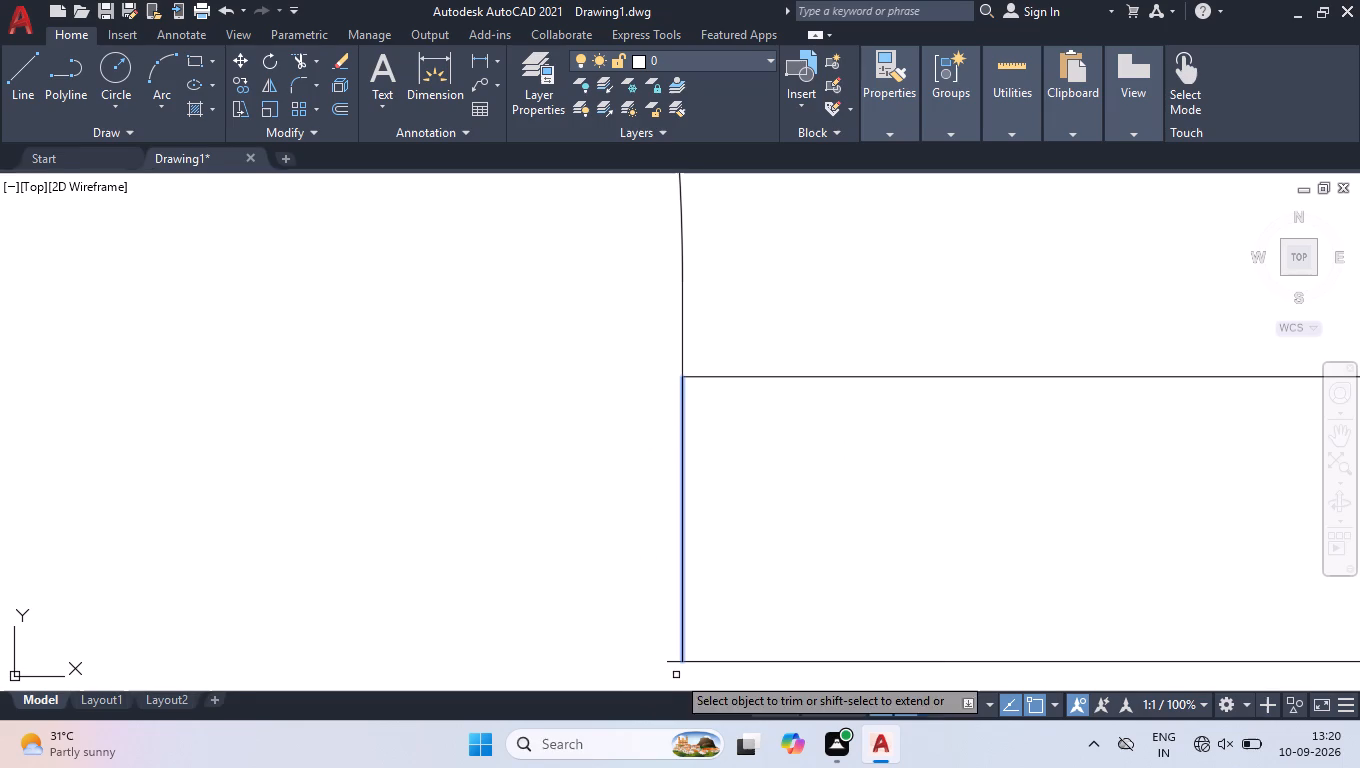
{"action": "left_click", "coordinate": [672, 663]}
{"action": "key", "text": "Return"}
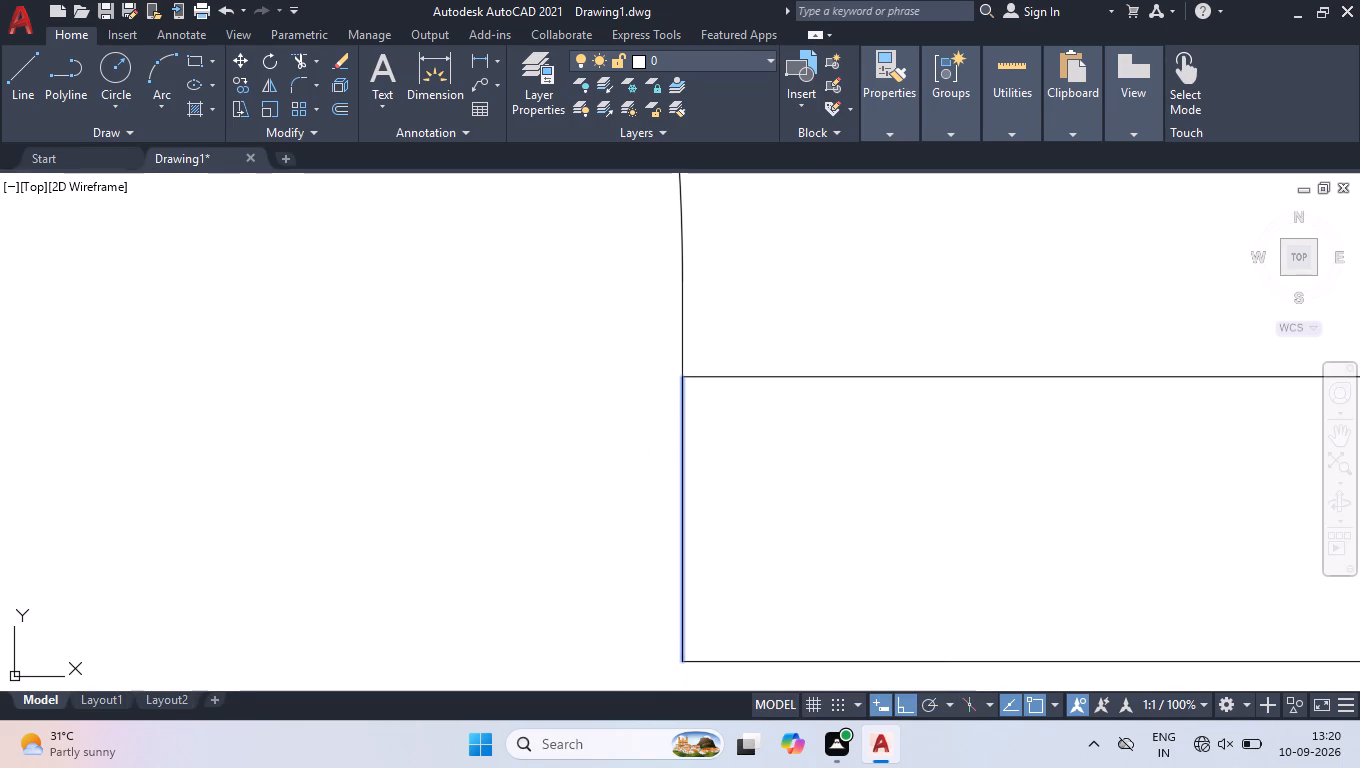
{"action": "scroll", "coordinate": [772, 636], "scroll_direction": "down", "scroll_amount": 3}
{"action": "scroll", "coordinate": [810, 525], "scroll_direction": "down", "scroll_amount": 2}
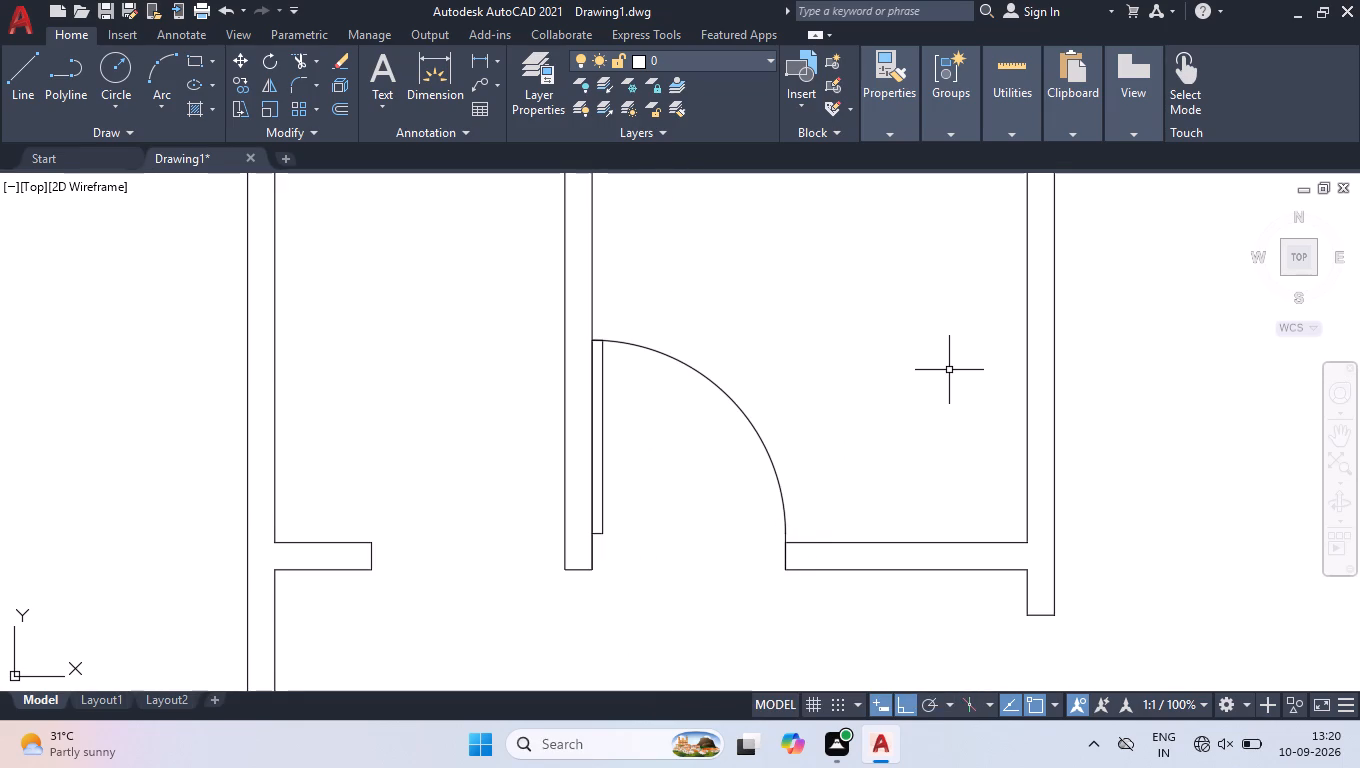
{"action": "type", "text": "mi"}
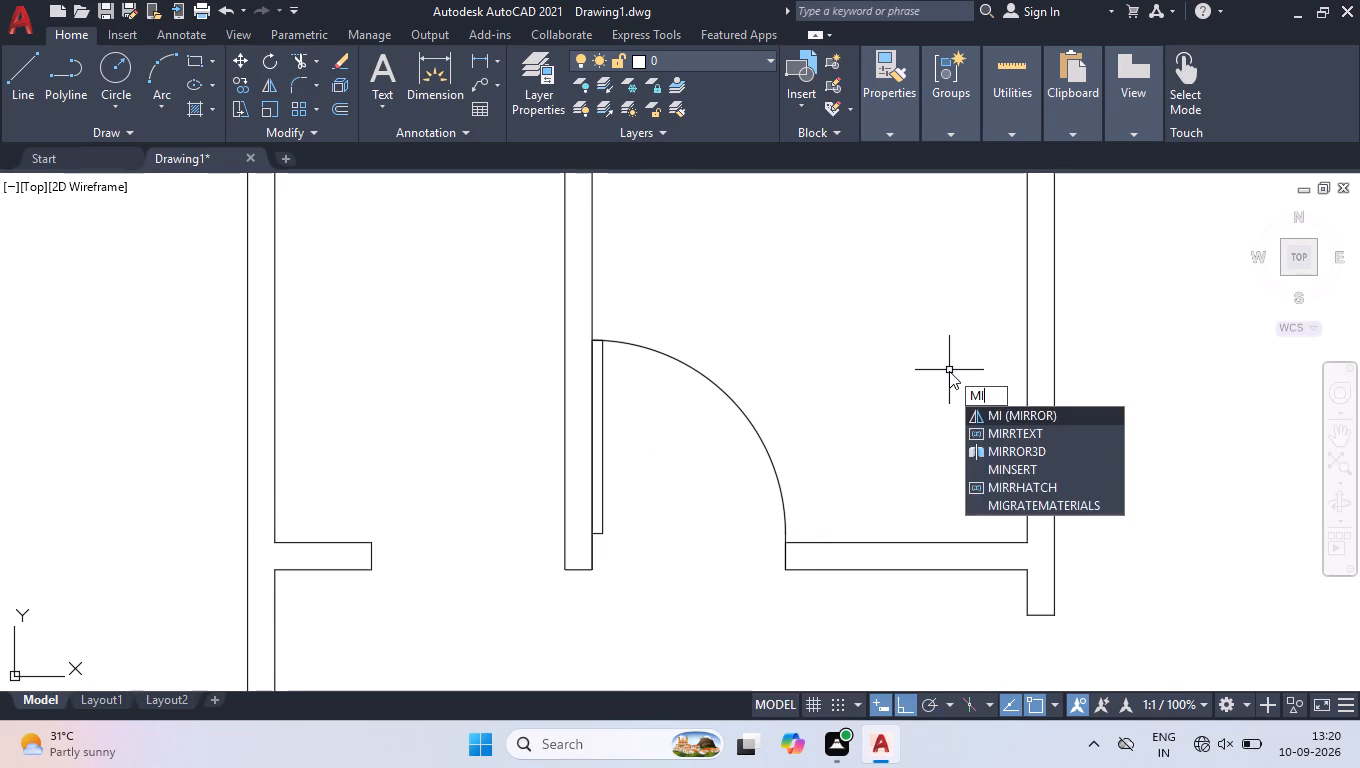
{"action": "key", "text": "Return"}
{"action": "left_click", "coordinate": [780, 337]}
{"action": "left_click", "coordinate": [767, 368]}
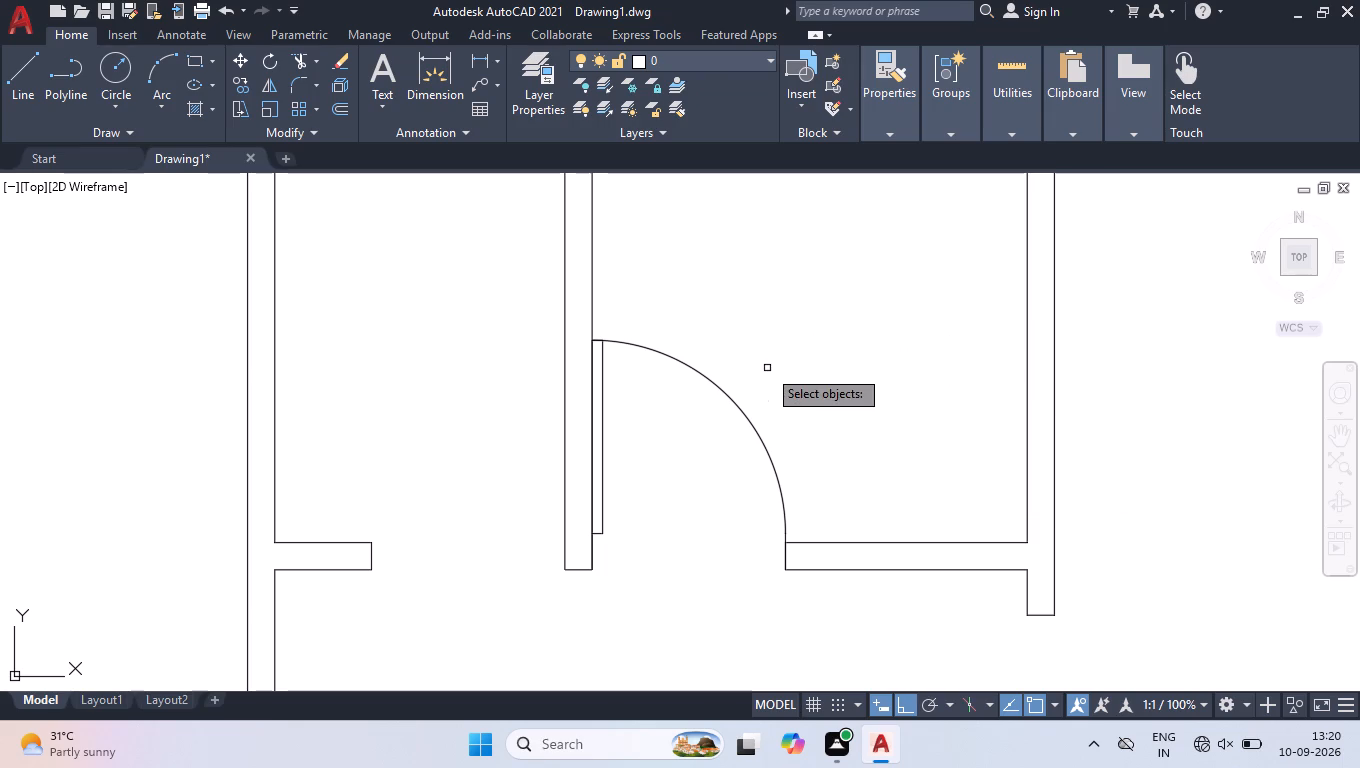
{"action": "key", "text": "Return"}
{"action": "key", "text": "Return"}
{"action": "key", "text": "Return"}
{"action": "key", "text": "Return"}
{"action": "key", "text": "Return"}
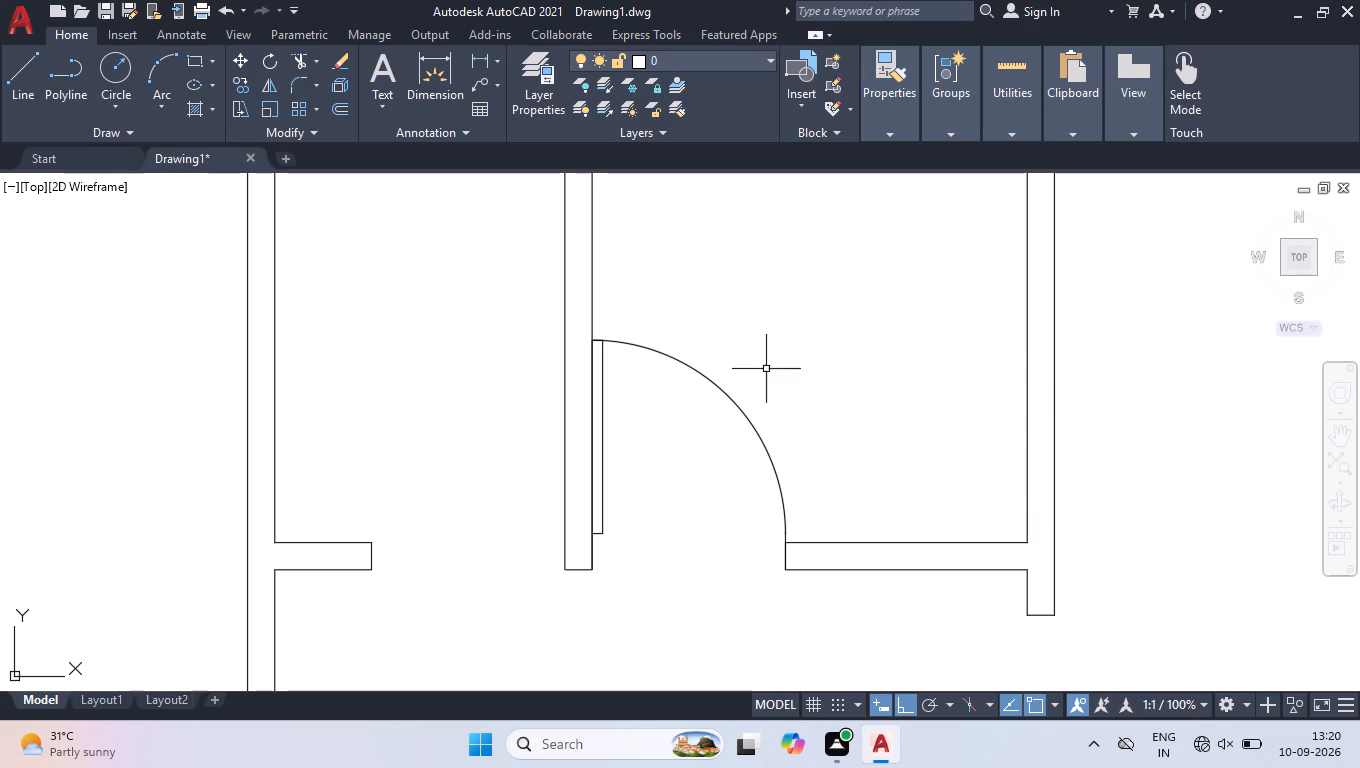
Flip the lowest right-hand loose door block horizontally and move its hinge-side endpoint to the middle partition's lower-left corner.
{"action": "scroll", "coordinate": [888, 431], "scroll_direction": "down", "scroll_amount": 4}
{"action": "scroll", "coordinate": [548, 523], "scroll_direction": "up", "scroll_amount": 1}
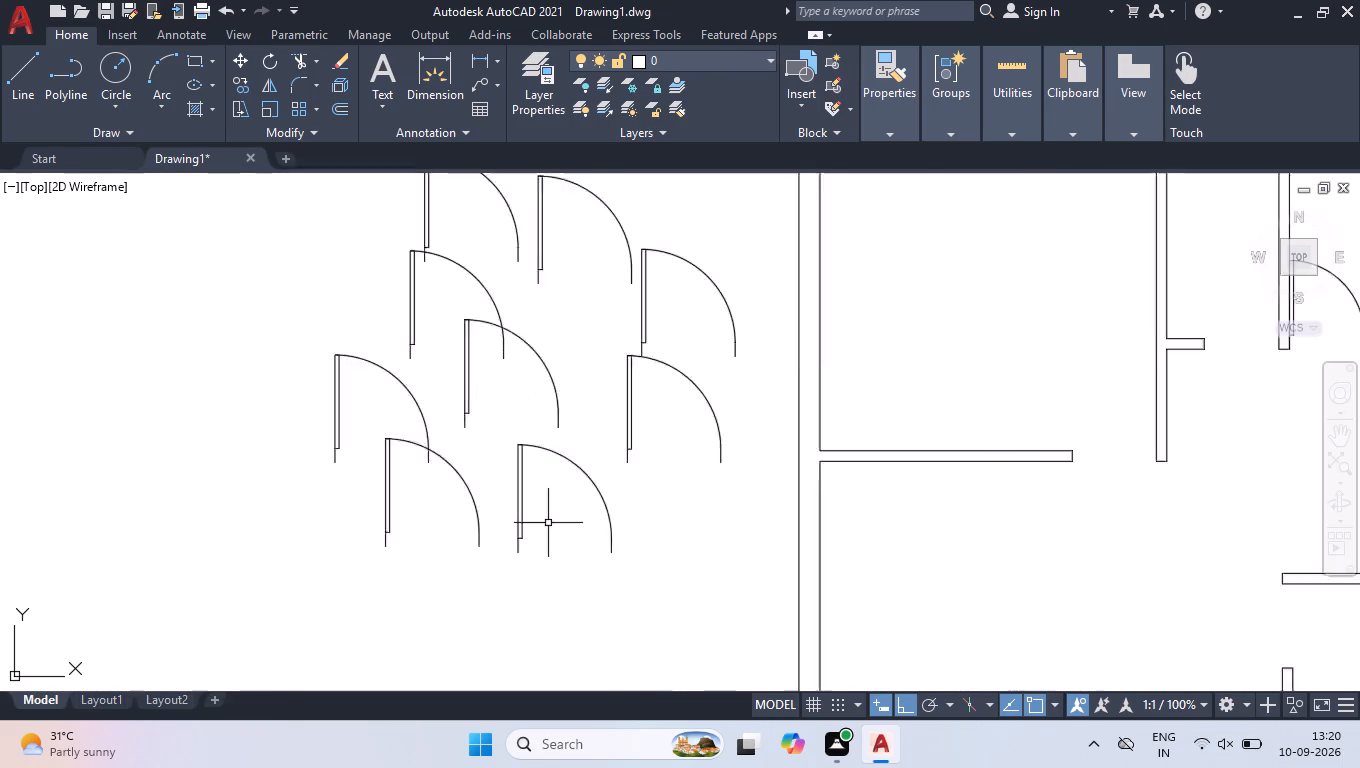
{"action": "scroll", "coordinate": [548, 523], "scroll_direction": "up", "scroll_amount": 2}
{"action": "left_click", "coordinate": [579, 411]}
{"action": "left_click", "coordinate": [554, 435]}
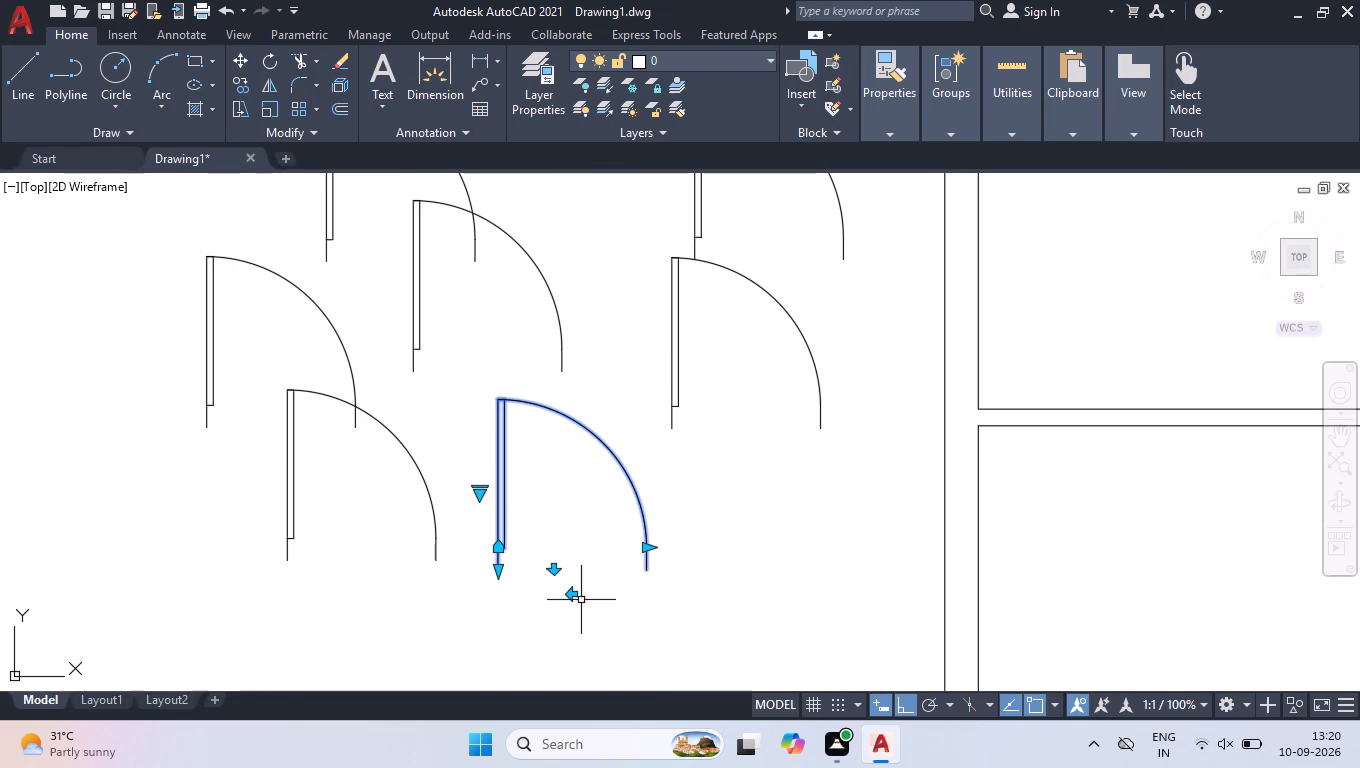
{"action": "left_click", "coordinate": [573, 596]}
{"action": "key", "text": "m"}
{"action": "key", "text": "Return"}
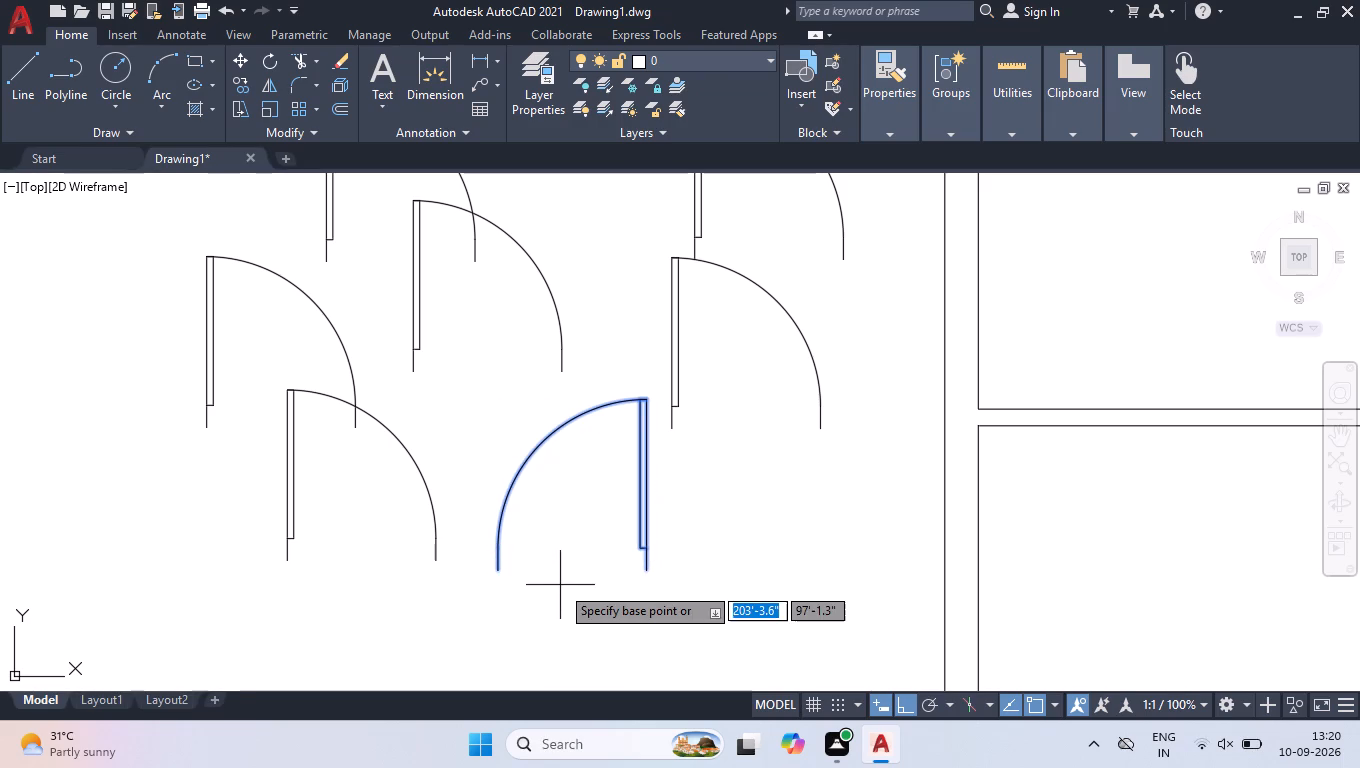
{"action": "left_click", "coordinate": [645, 575]}
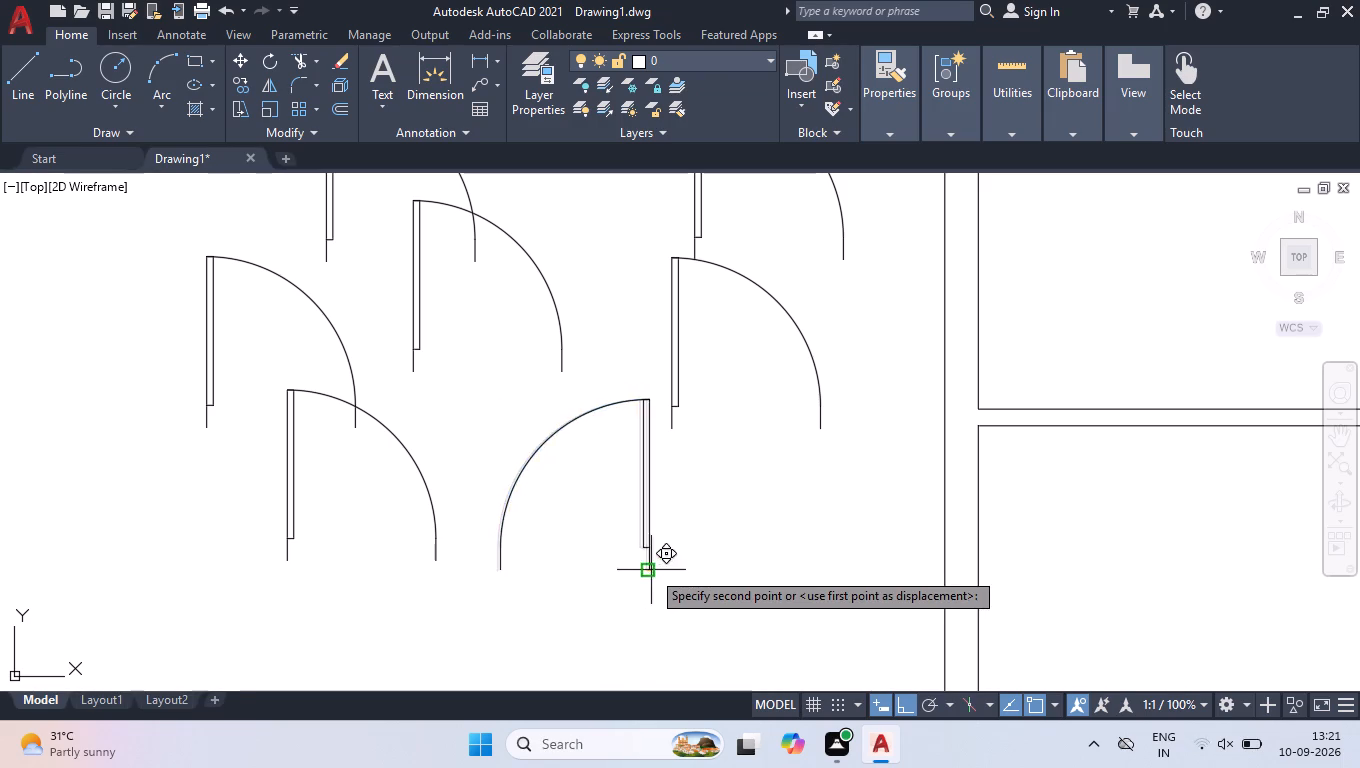
{"action": "scroll", "coordinate": [643, 571], "scroll_direction": "down", "scroll_amount": 2}
{"action": "scroll", "coordinate": [1053, 435], "scroll_direction": "up", "scroll_amount": 4}
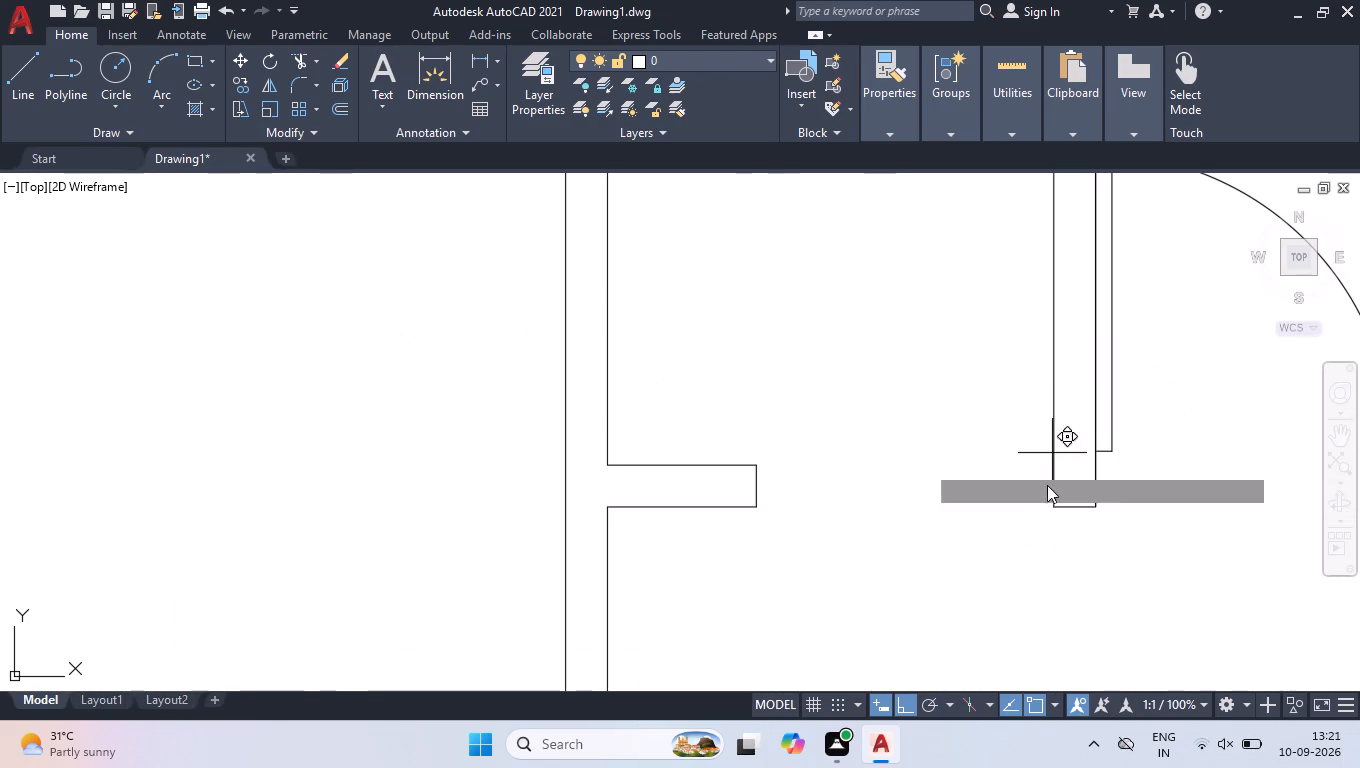
{"action": "left_click", "coordinate": [1052, 512]}
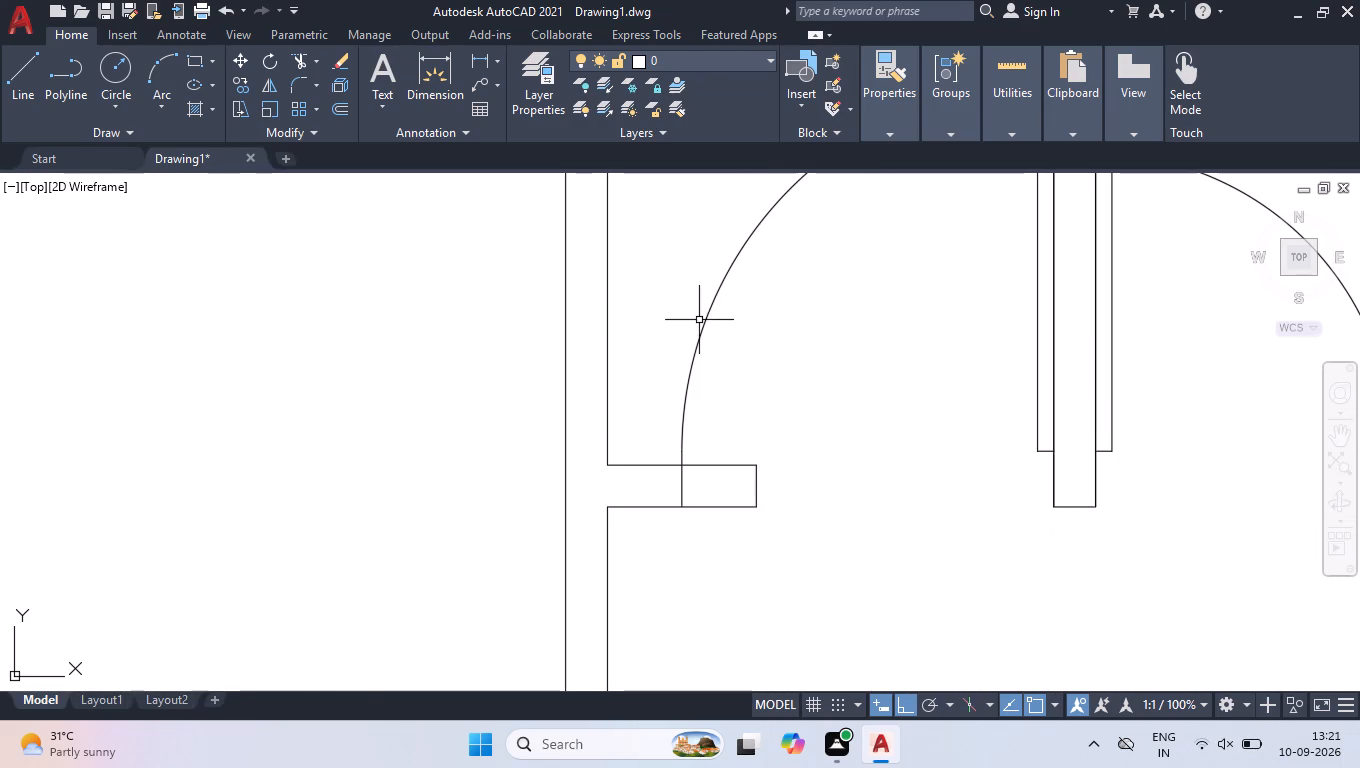
Narrow the door in the left-hand small top room so its latch side meets the short wall stub's end.
{"action": "left_click", "coordinate": [709, 338]}
{"action": "left_click", "coordinate": [647, 325]}
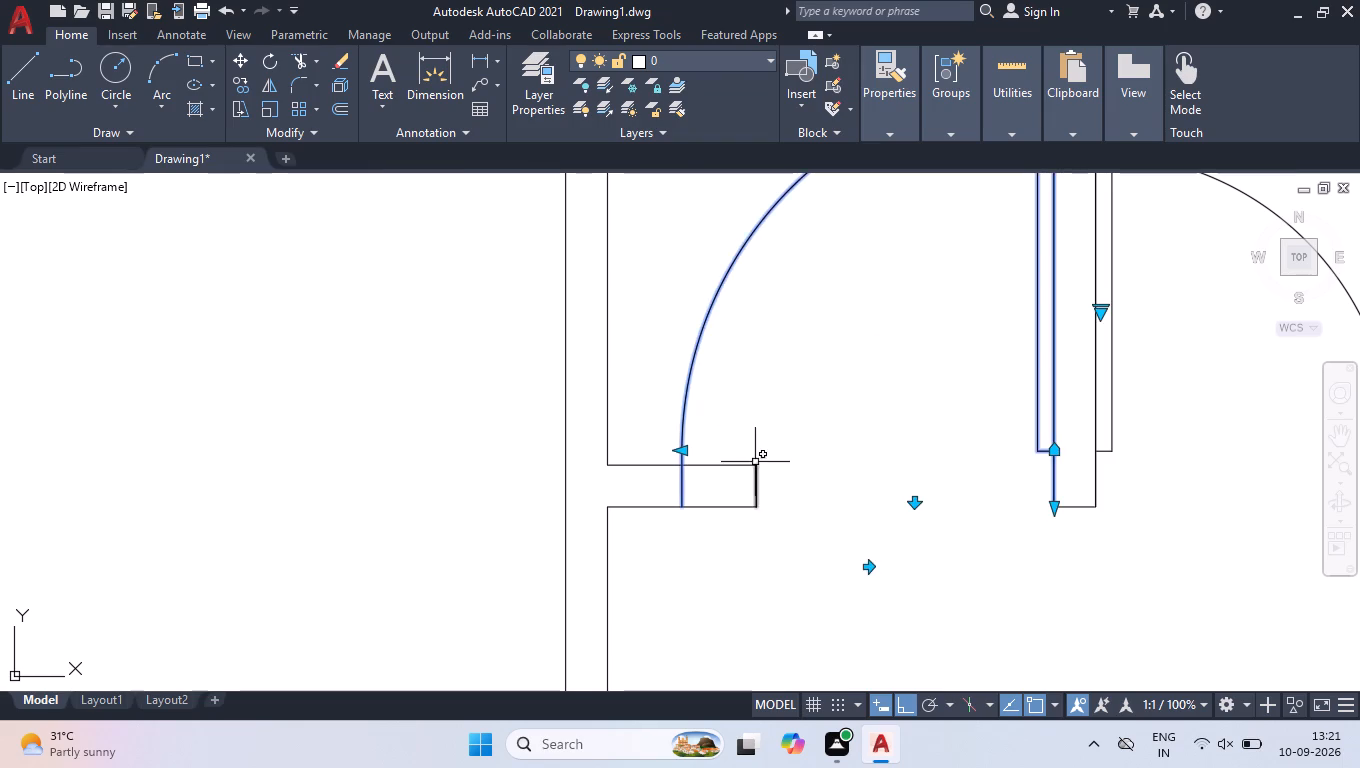
{"action": "scroll", "coordinate": [755, 462], "scroll_direction": "up", "scroll_amount": 2}
{"action": "left_click", "coordinate": [564, 437]}
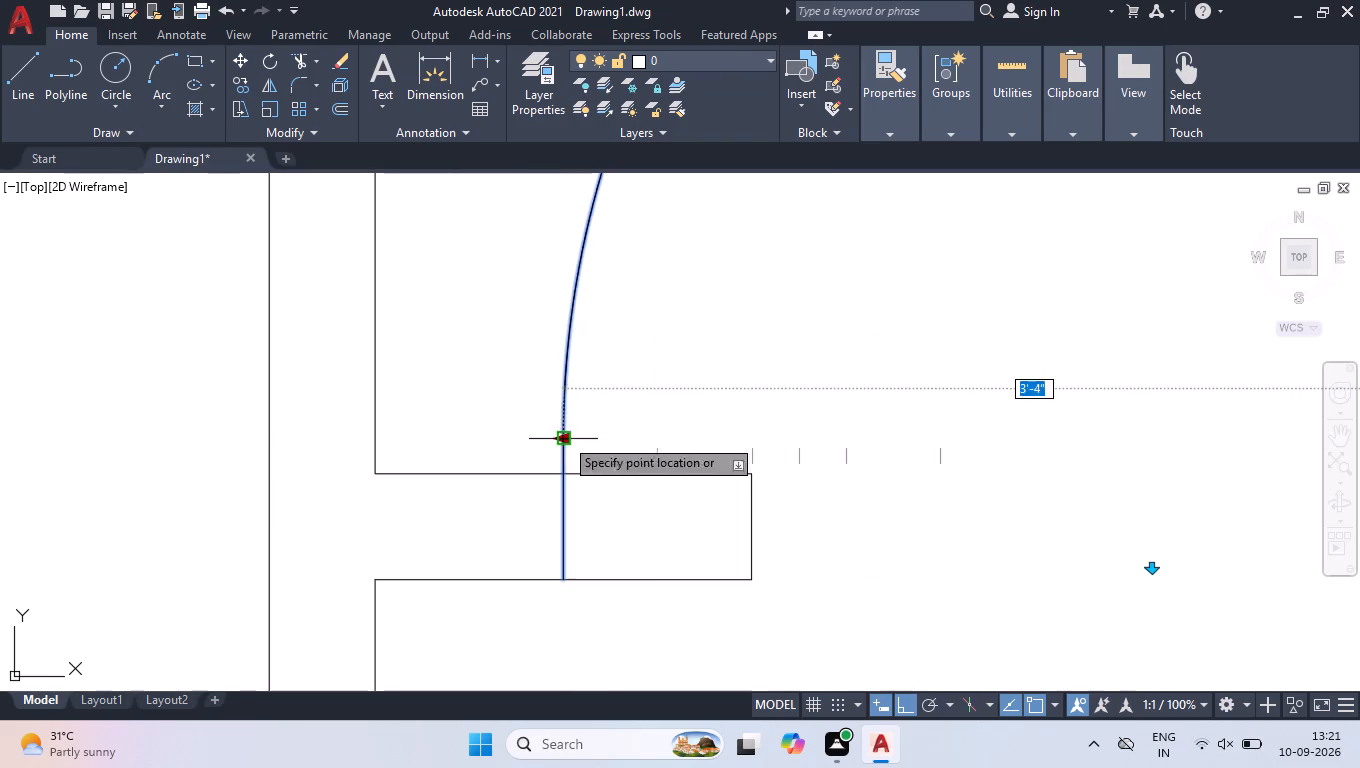
{"action": "left_click", "coordinate": [721, 435]}
{"action": "right_click", "coordinate": [667, 337]}
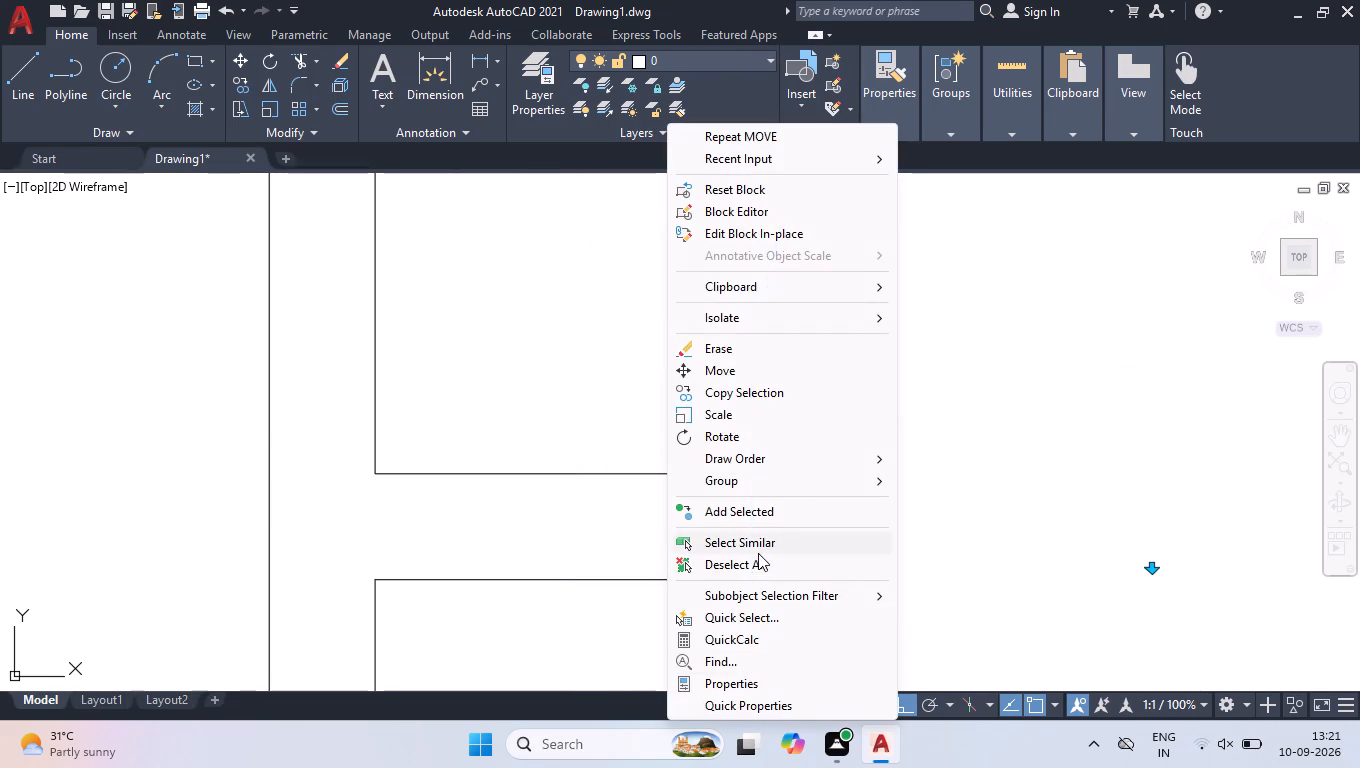
{"action": "left_click", "coordinate": [760, 557]}
Flip the loose door block nearest the outer wall horizontally and move its hinge-side endpoint to the partition's lower-left corner at the upper-left room's opening.
{"action": "scroll", "coordinate": [760, 550], "scroll_direction": "down", "scroll_amount": 3}
{"action": "scroll", "coordinate": [811, 483], "scroll_direction": "down", "scroll_amount": 3}
{"action": "scroll", "coordinate": [893, 386], "scroll_direction": "down", "scroll_amount": 2}
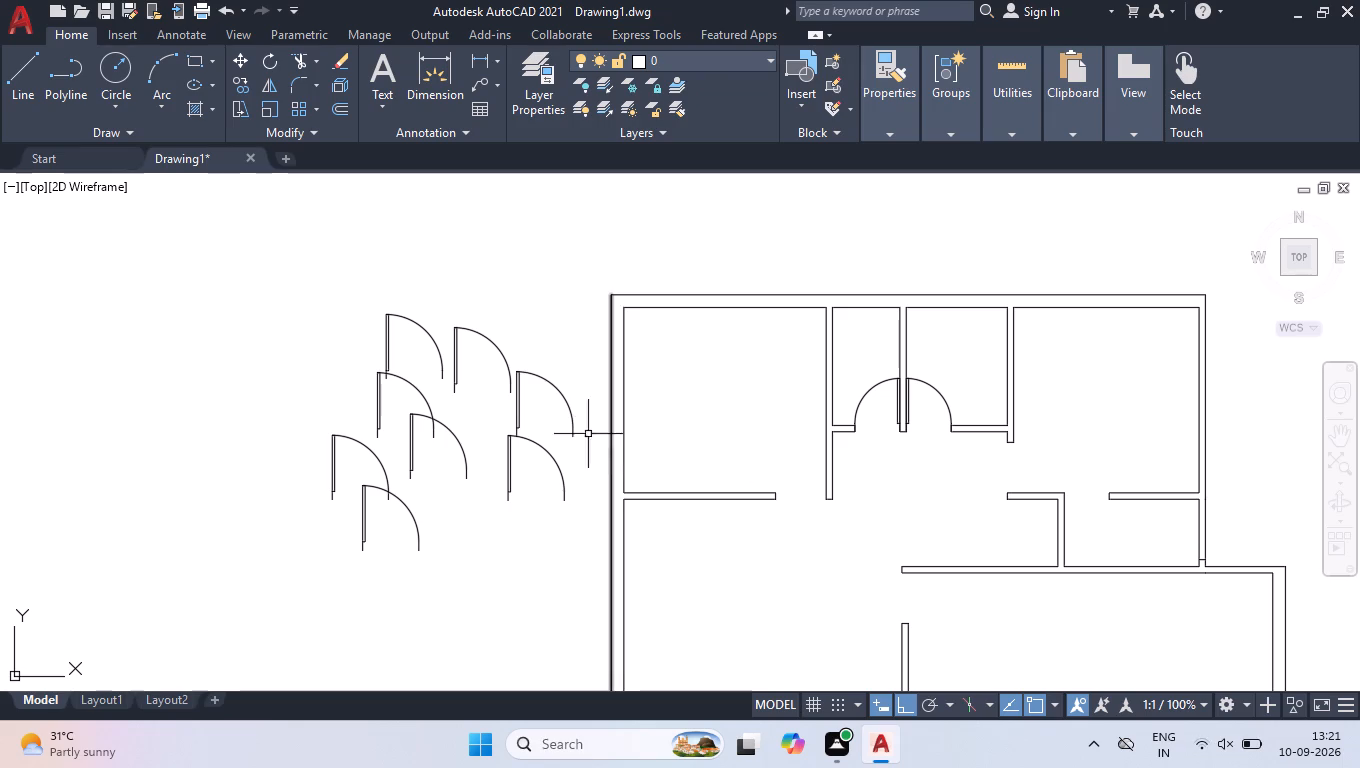
{"action": "scroll", "coordinate": [540, 443], "scroll_direction": "up", "scroll_amount": 2}
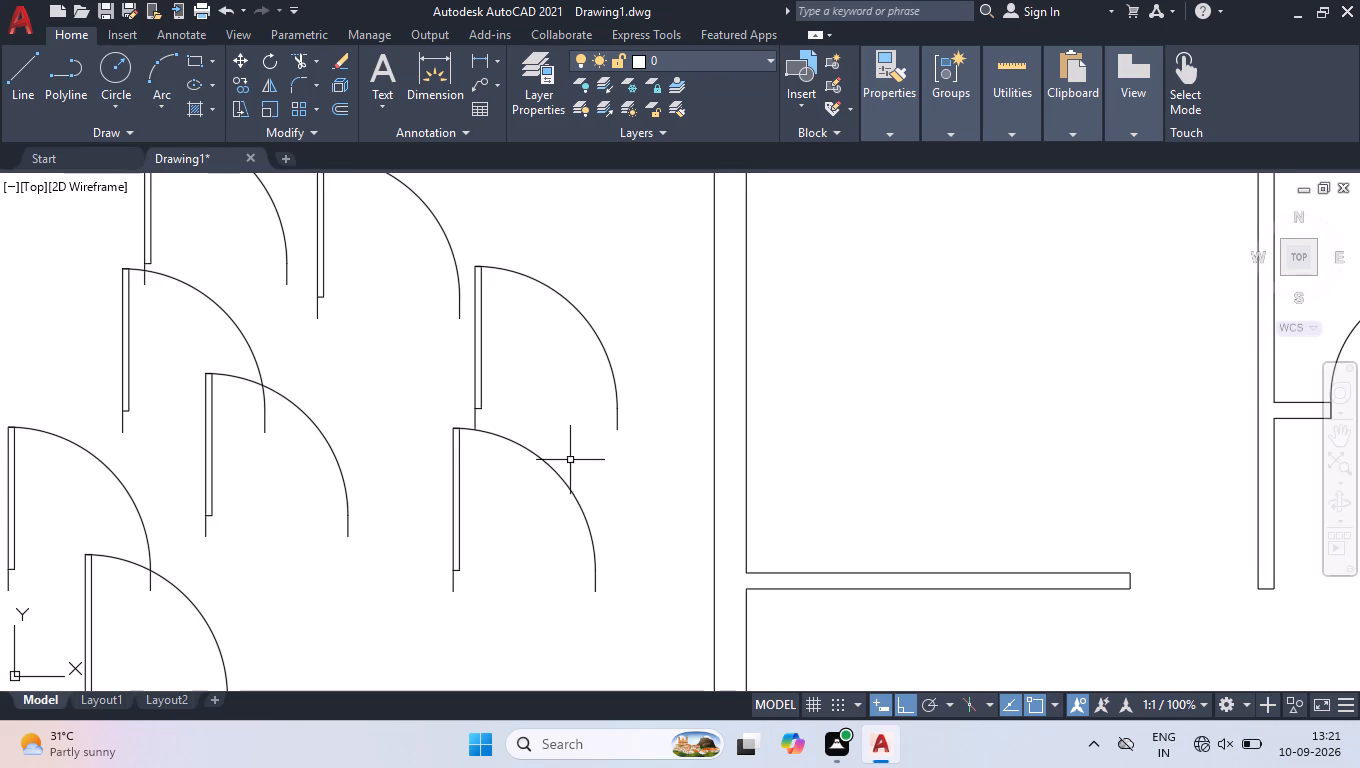
{"action": "left_click", "coordinate": [597, 484]}
{"action": "left_click", "coordinate": [534, 545]}
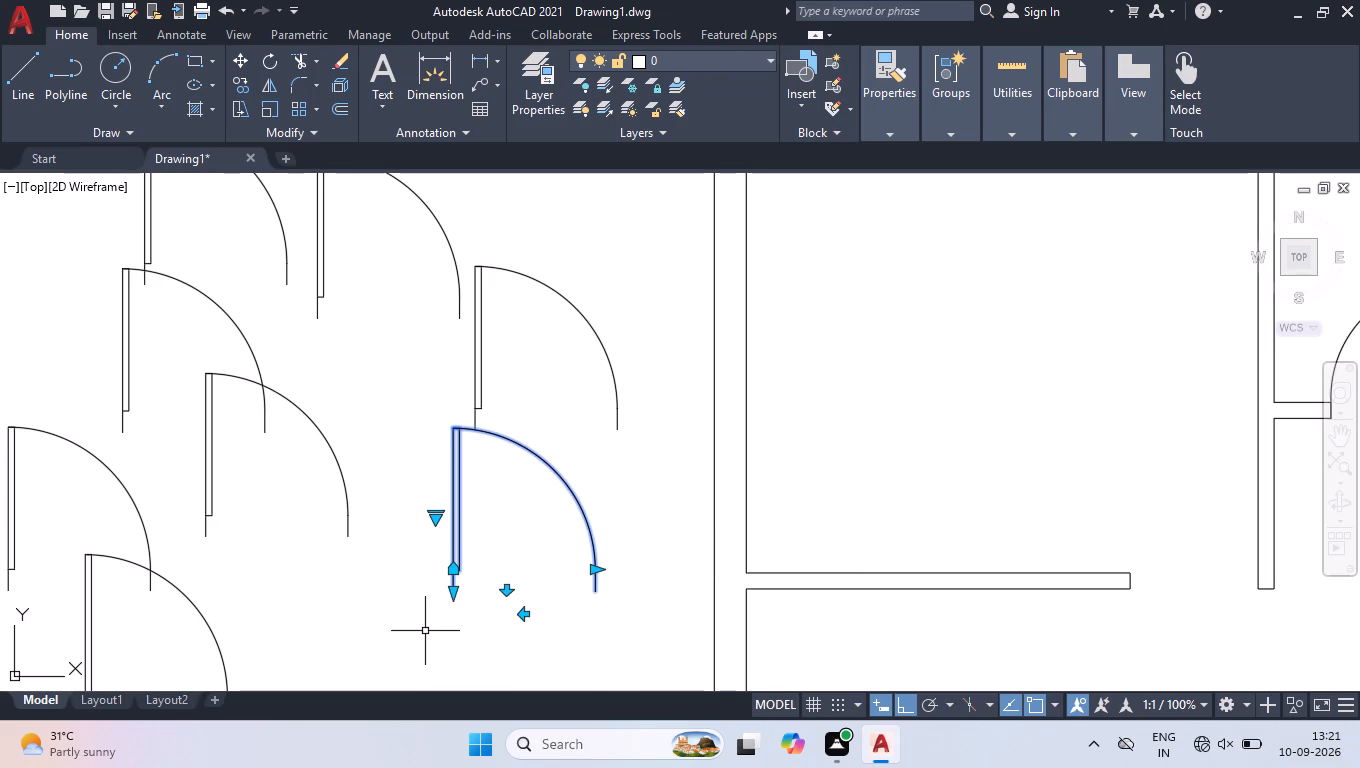
{"action": "scroll", "coordinate": [423, 630], "scroll_direction": "up", "scroll_amount": 2}
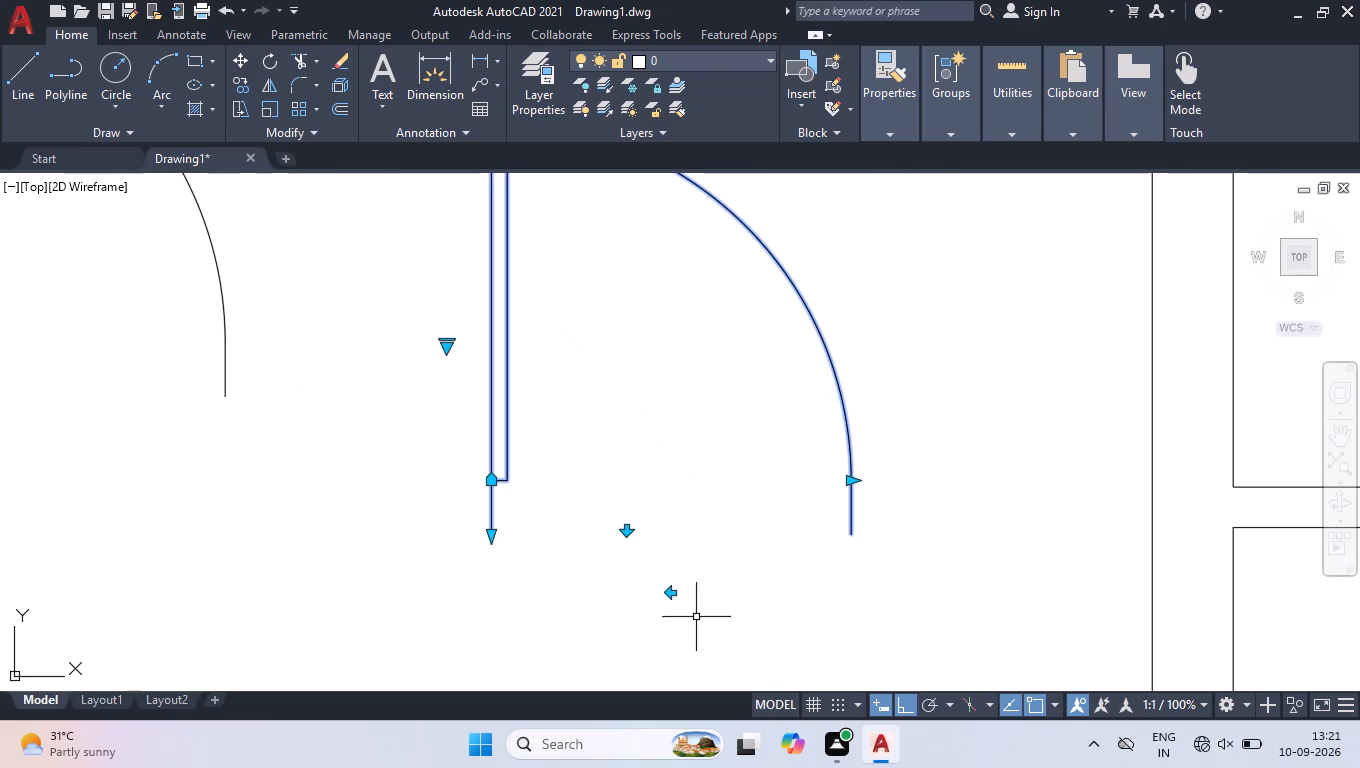
{"action": "left_click", "coordinate": [669, 593]}
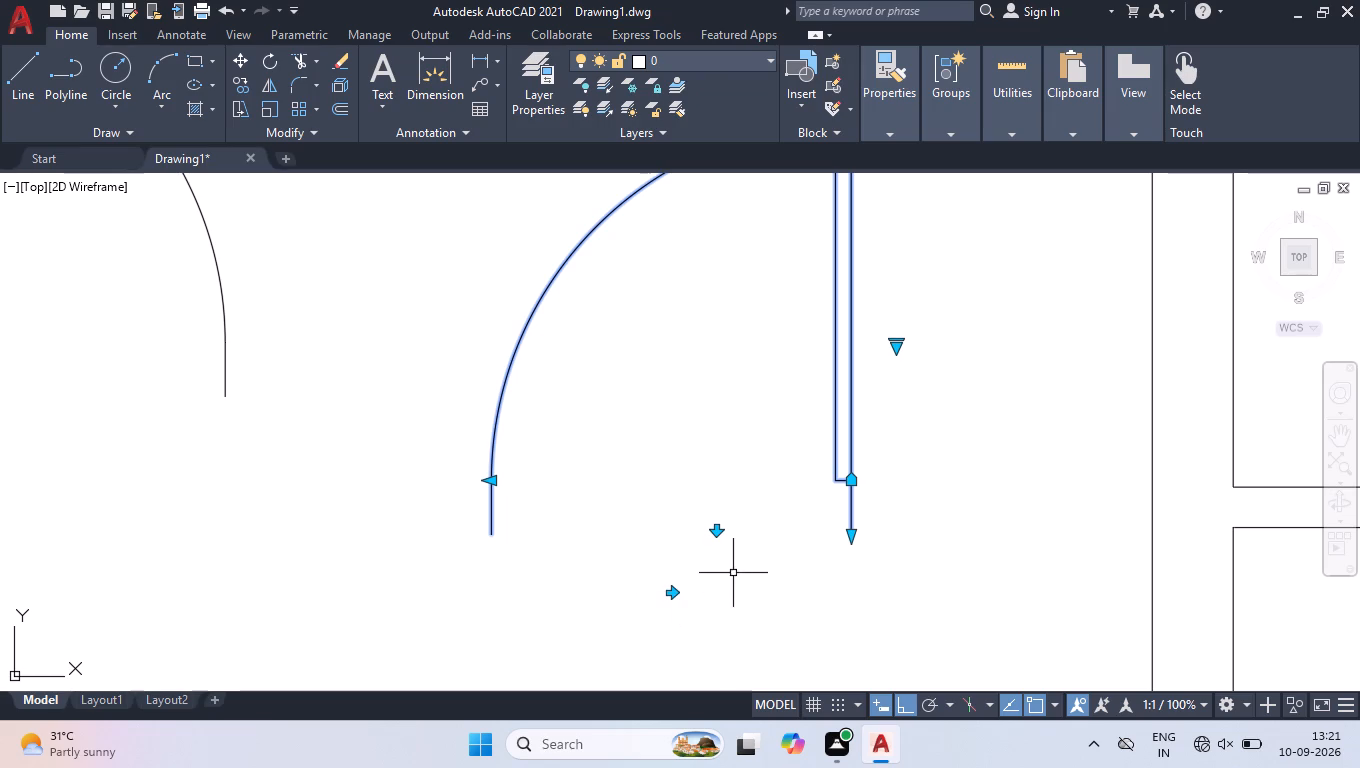
{"action": "key", "text": "m"}
{"action": "key", "text": "Return"}
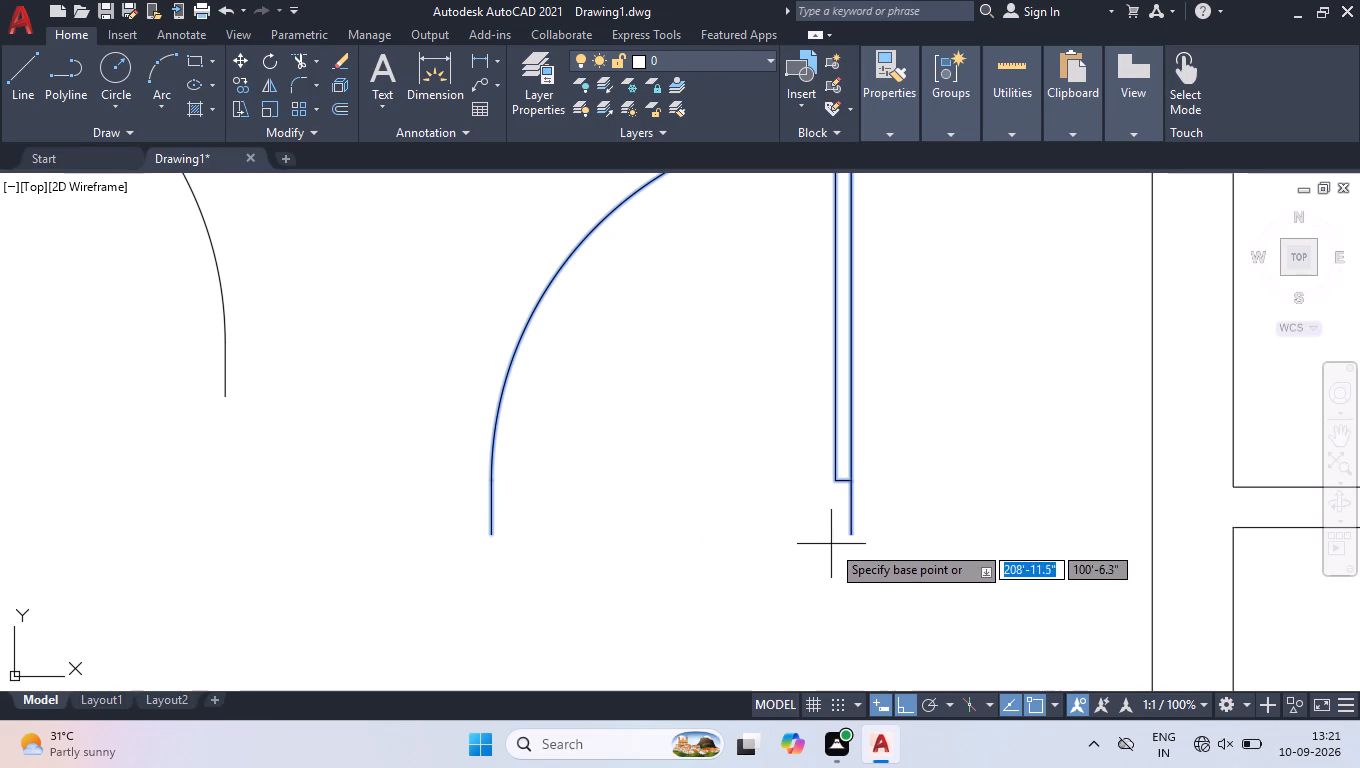
{"action": "left_click", "coordinate": [851, 541]}
{"action": "scroll", "coordinate": [836, 511], "scroll_direction": "down", "scroll_amount": 2}
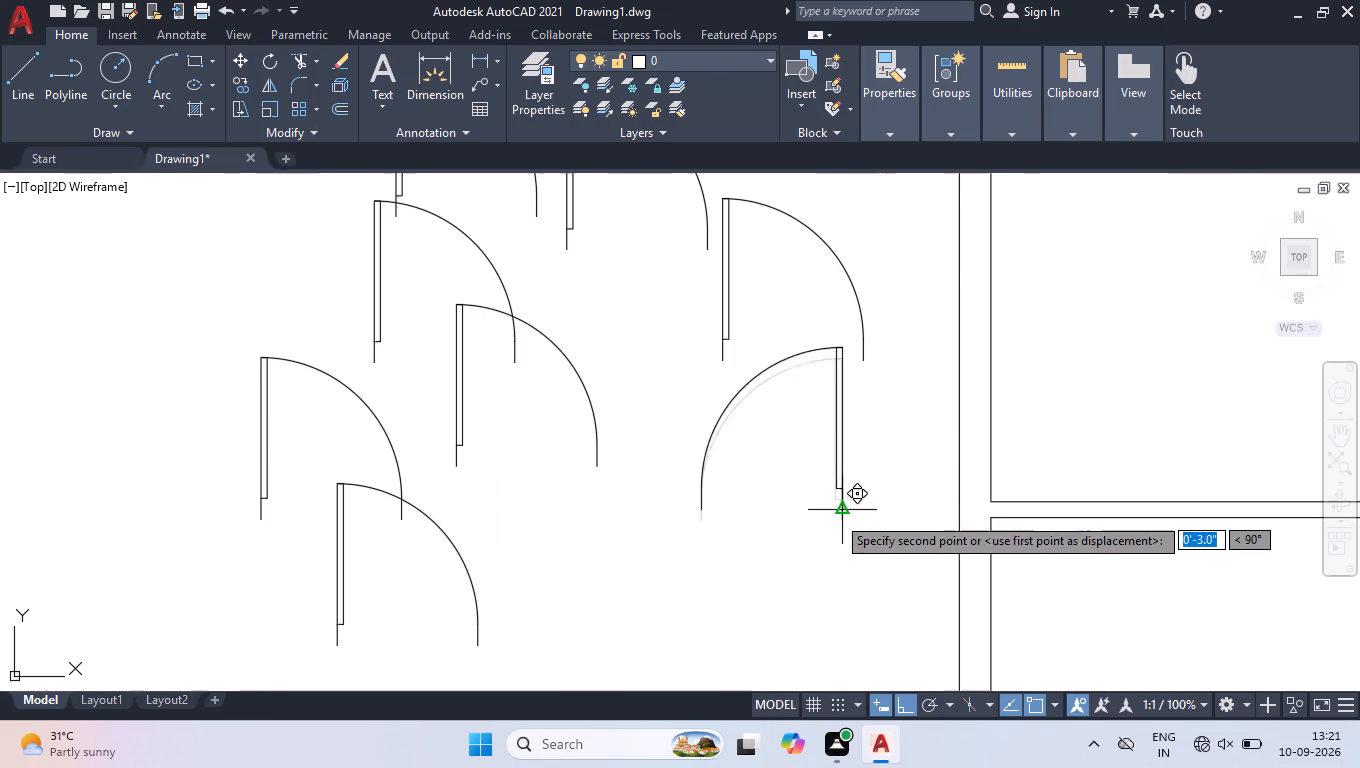
{"action": "scroll", "coordinate": [862, 532], "scroll_direction": "down", "scroll_amount": 2}
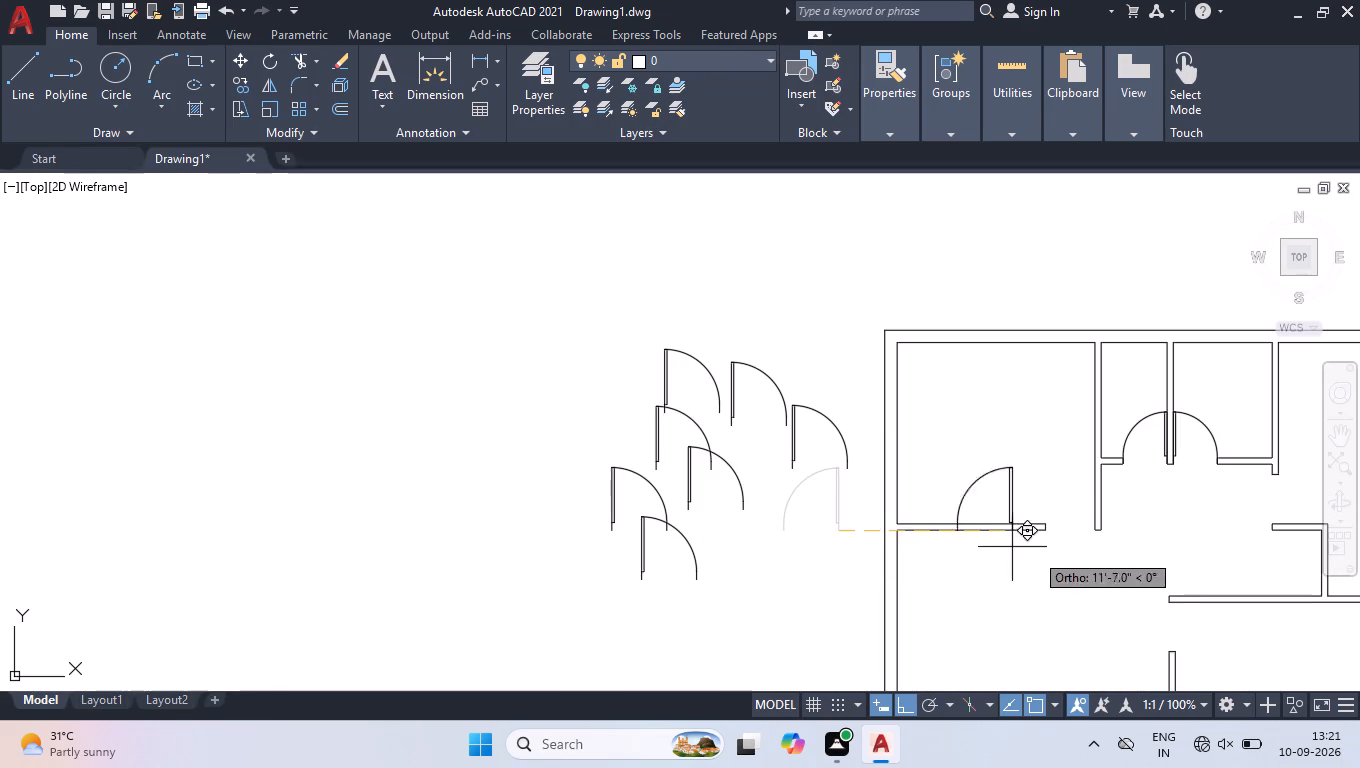
{"action": "scroll", "coordinate": [1067, 535], "scroll_direction": "up", "scroll_amount": 5}
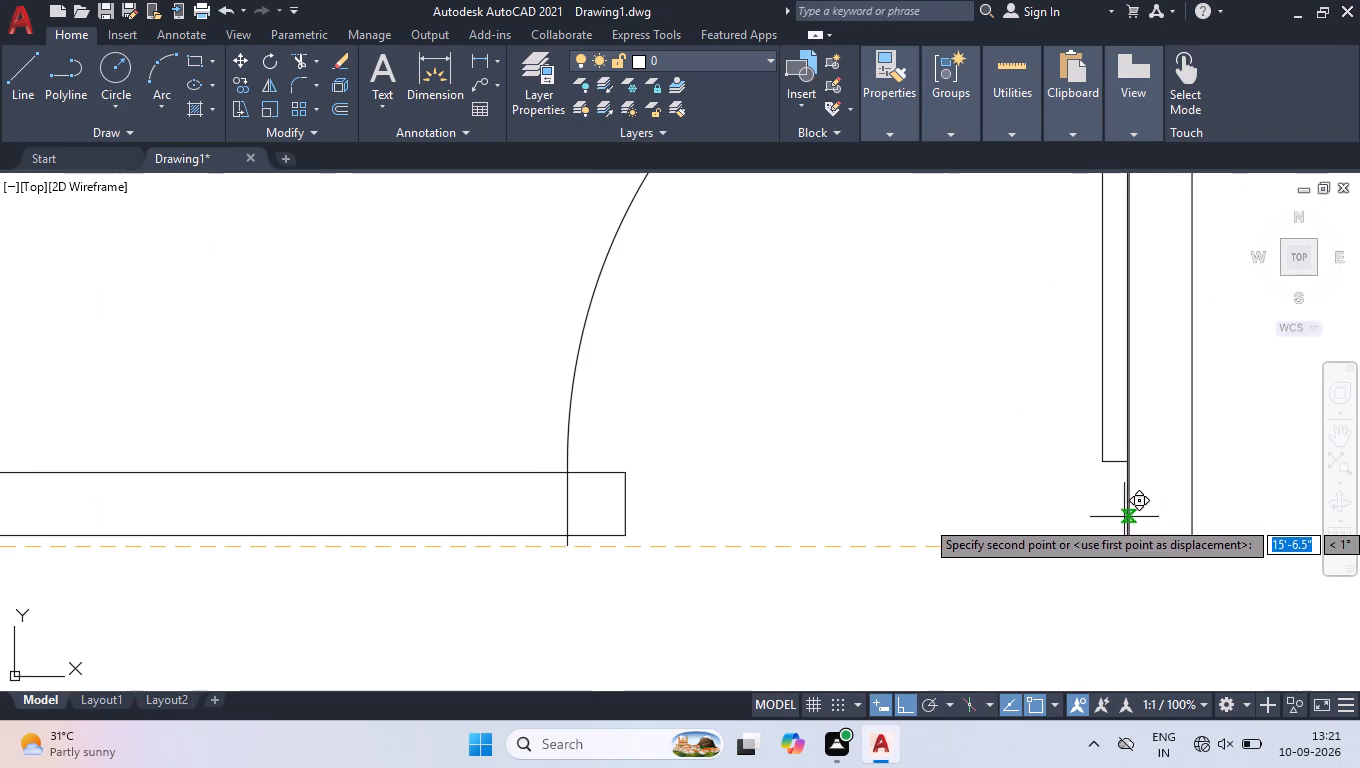
{"action": "left_click", "coordinate": [1134, 538]}
Narrow the upper-left room's door so its latch side meets the end of the horizontal wall.
{"action": "left_click", "coordinate": [619, 344]}
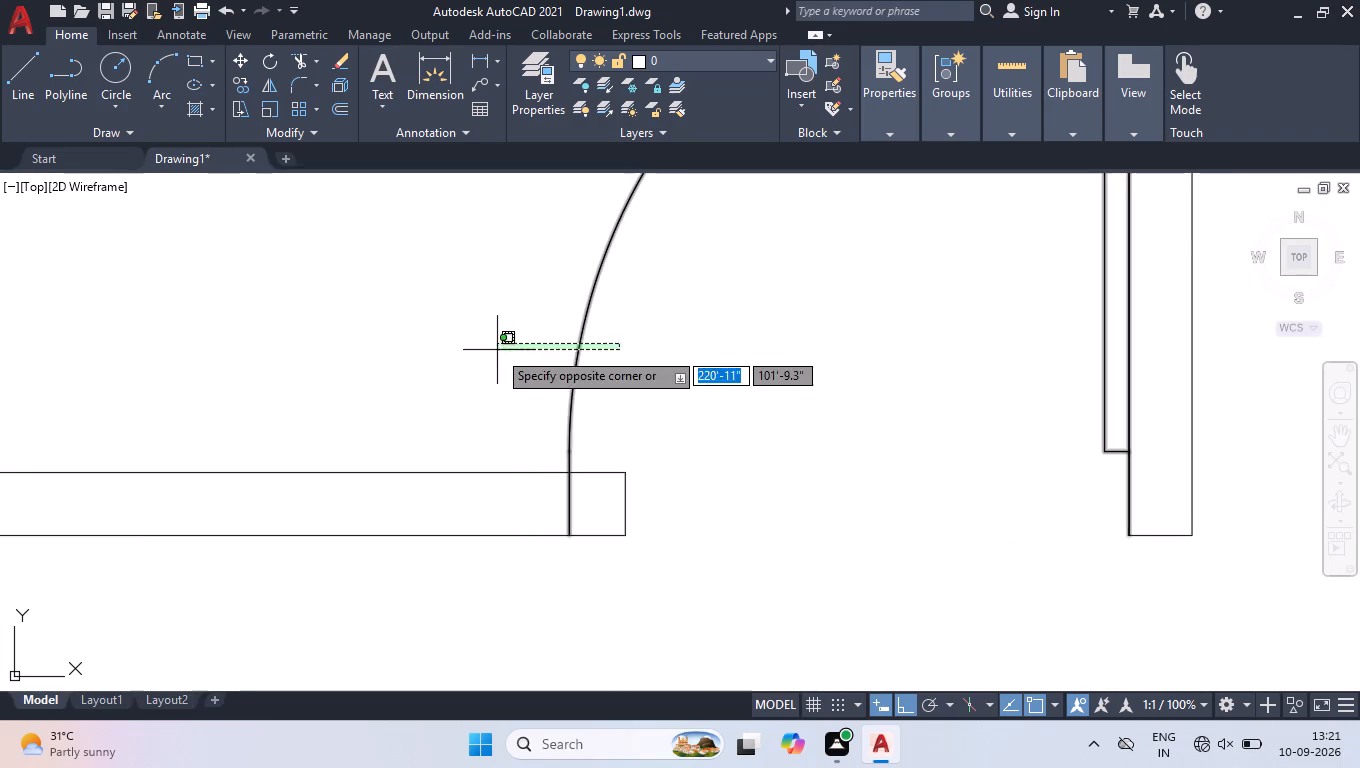
{"action": "left_click", "coordinate": [497, 350]}
{"action": "scroll", "coordinate": [631, 489], "scroll_direction": "up", "scroll_amount": 2}
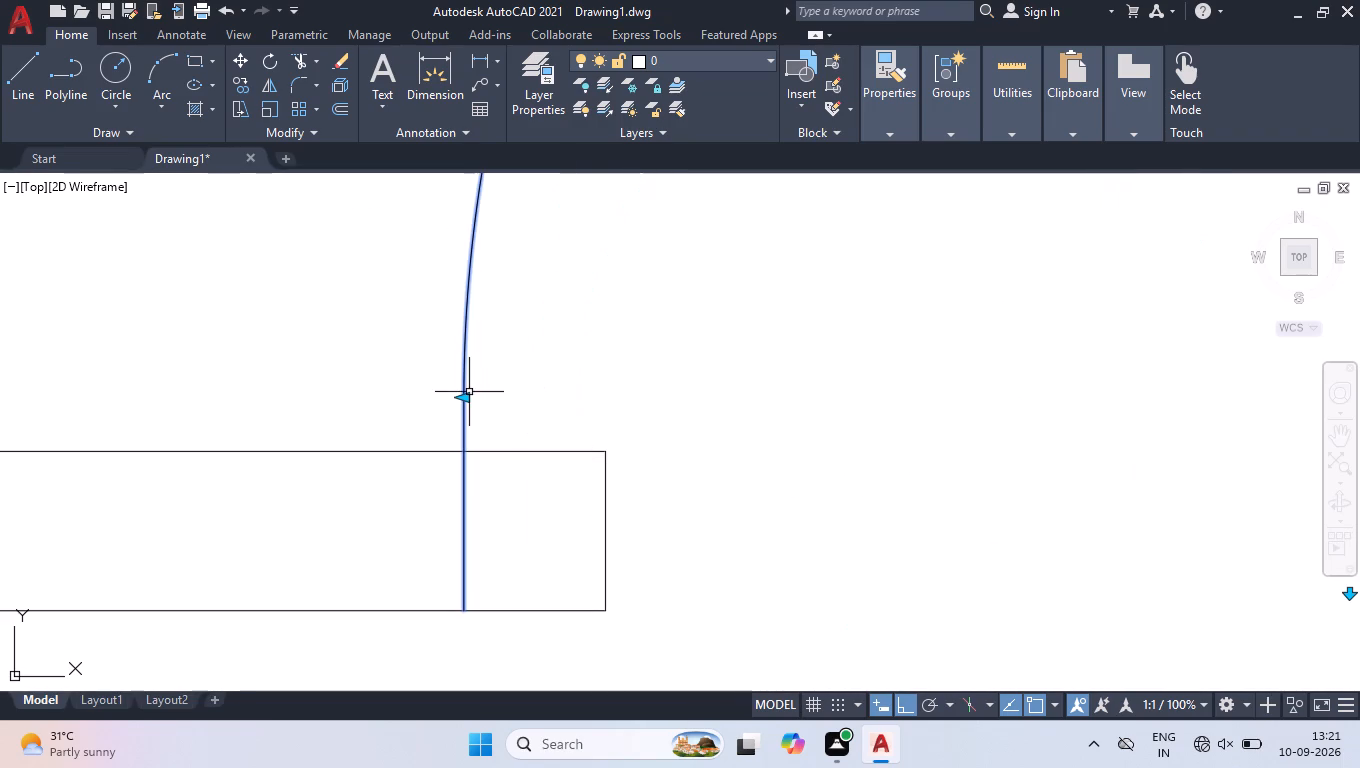
{"action": "left_click", "coordinate": [467, 394]}
{"action": "left_click", "coordinate": [603, 407]}
{"action": "right_click", "coordinate": [604, 407]}
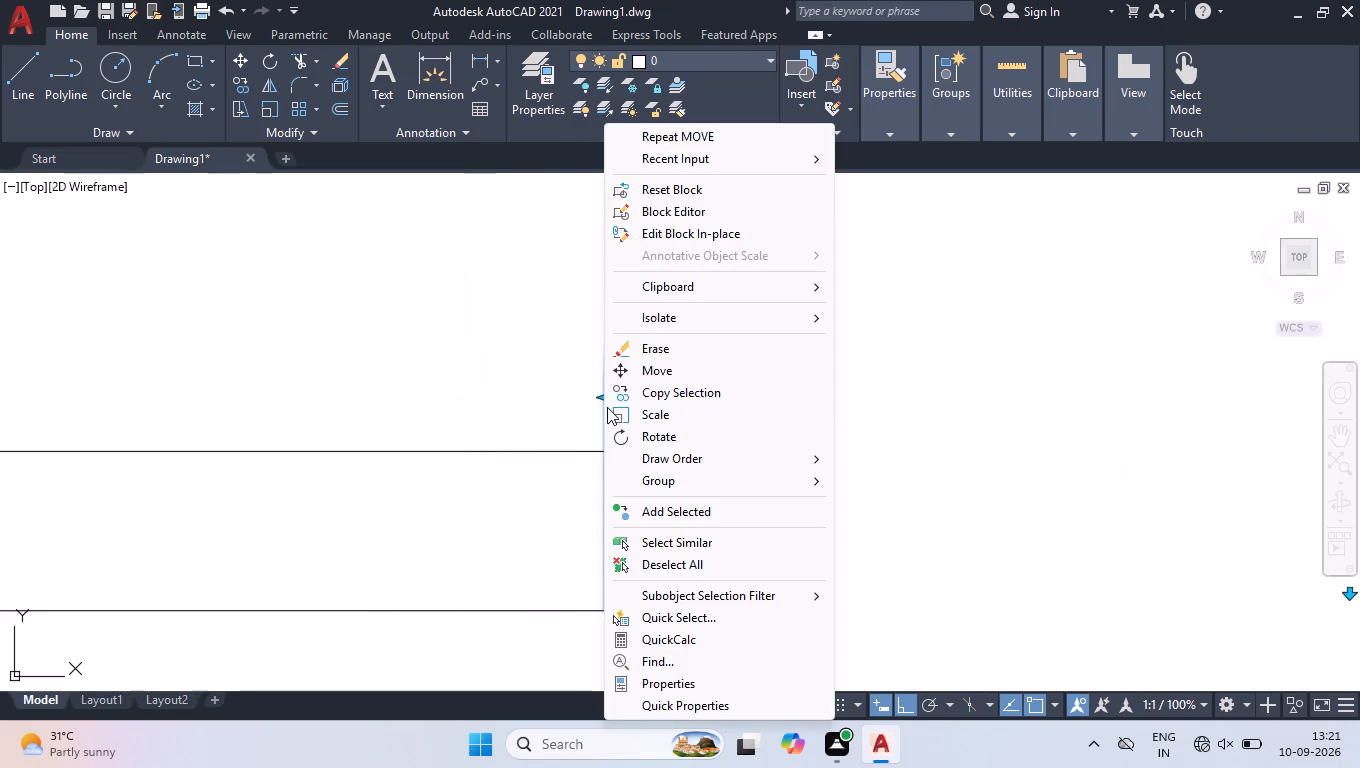
{"action": "left_click", "coordinate": [668, 571]}
{"action": "scroll", "coordinate": [603, 472], "scroll_direction": "down", "scroll_amount": 3}
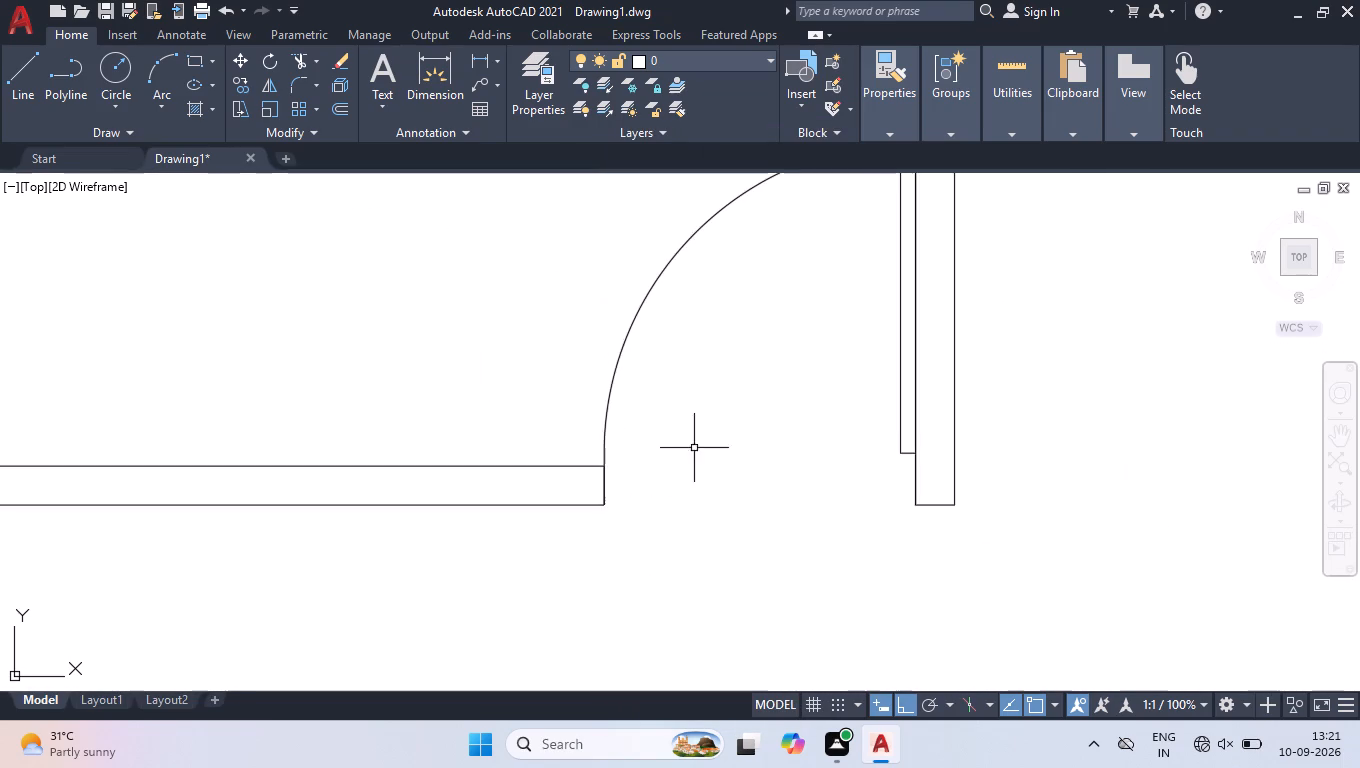
Flip the loose door block nearest the outer wall vertically and move its hinge-side endpoint to the L-shaped wall's outer corner below the upper-right room.
{"action": "scroll", "coordinate": [700, 446], "scroll_direction": "down", "scroll_amount": 3}
{"action": "scroll", "coordinate": [904, 460], "scroll_direction": "down", "scroll_amount": 3}
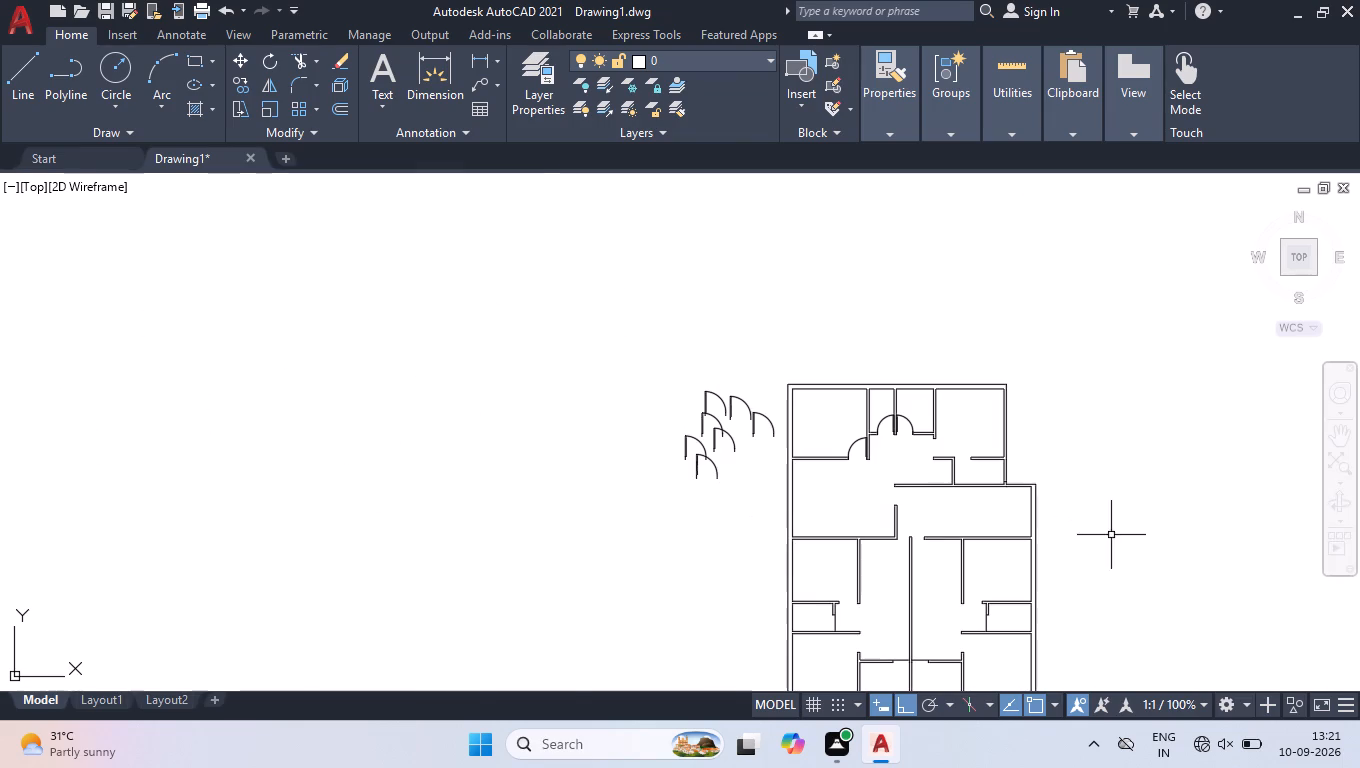
{"action": "scroll", "coordinate": [1111, 535], "scroll_direction": "up", "scroll_amount": 2}
{"action": "scroll", "coordinate": [1060, 531], "scroll_direction": "down", "scroll_amount": 1}
{"action": "scroll", "coordinate": [740, 444], "scroll_direction": "up", "scroll_amount": 2}
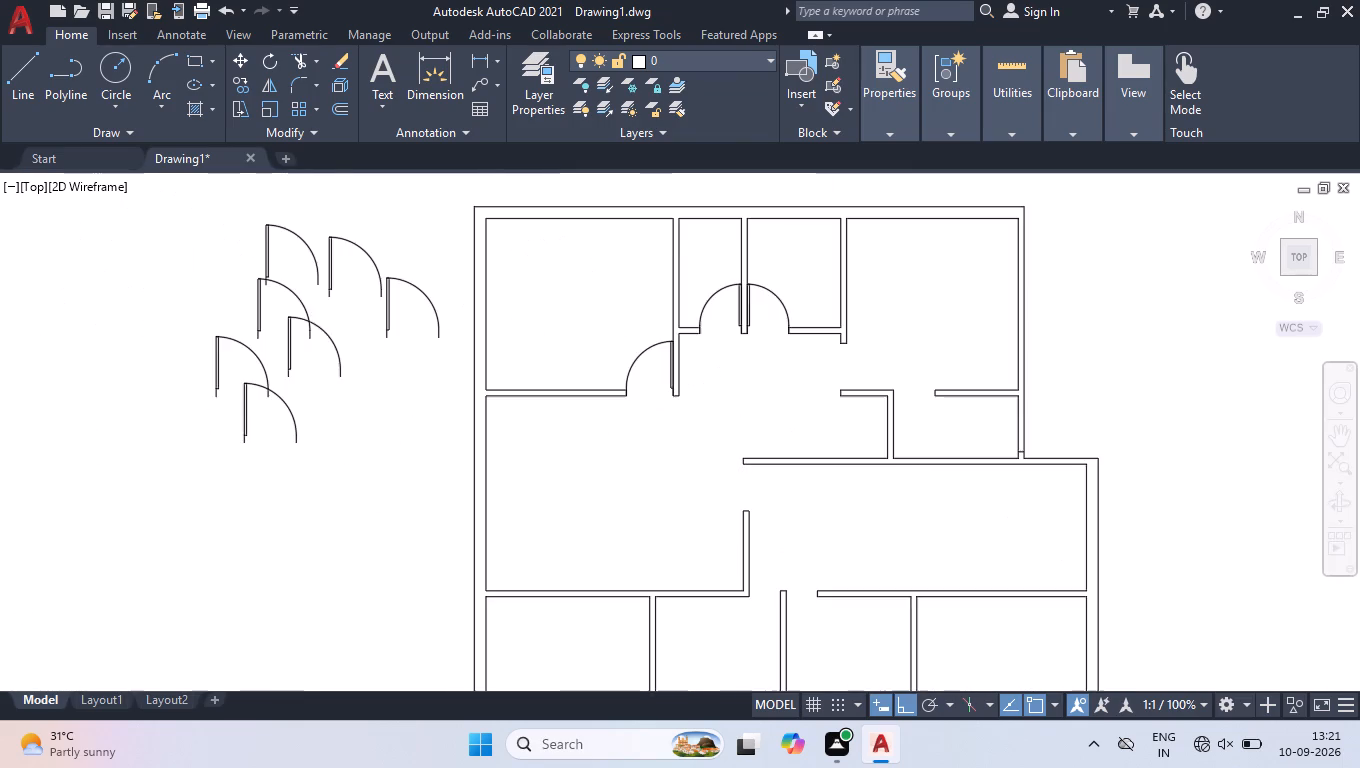
{"action": "scroll", "coordinate": [740, 444], "scroll_direction": "down", "scroll_amount": 2}
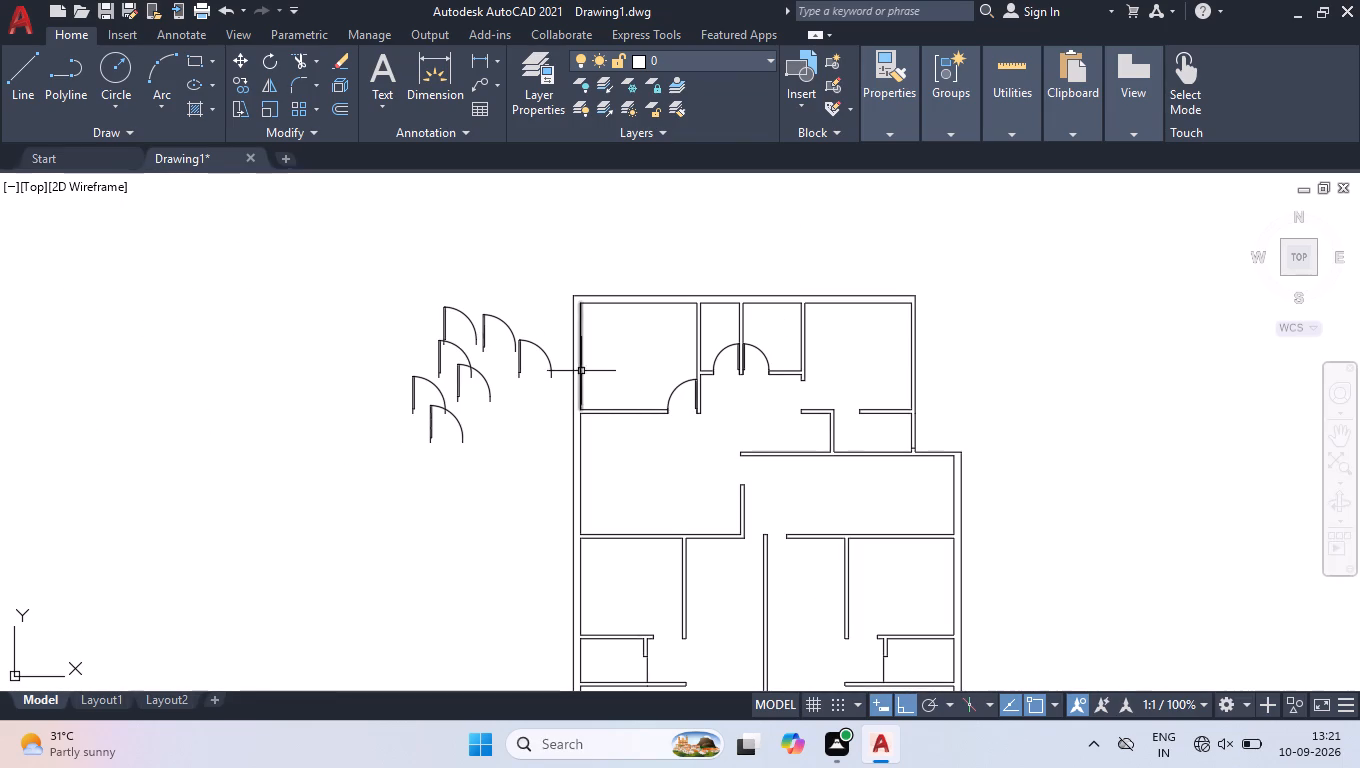
{"action": "scroll", "coordinate": [546, 358], "scroll_direction": "up", "scroll_amount": 2}
{"action": "left_click", "coordinate": [546, 358]}
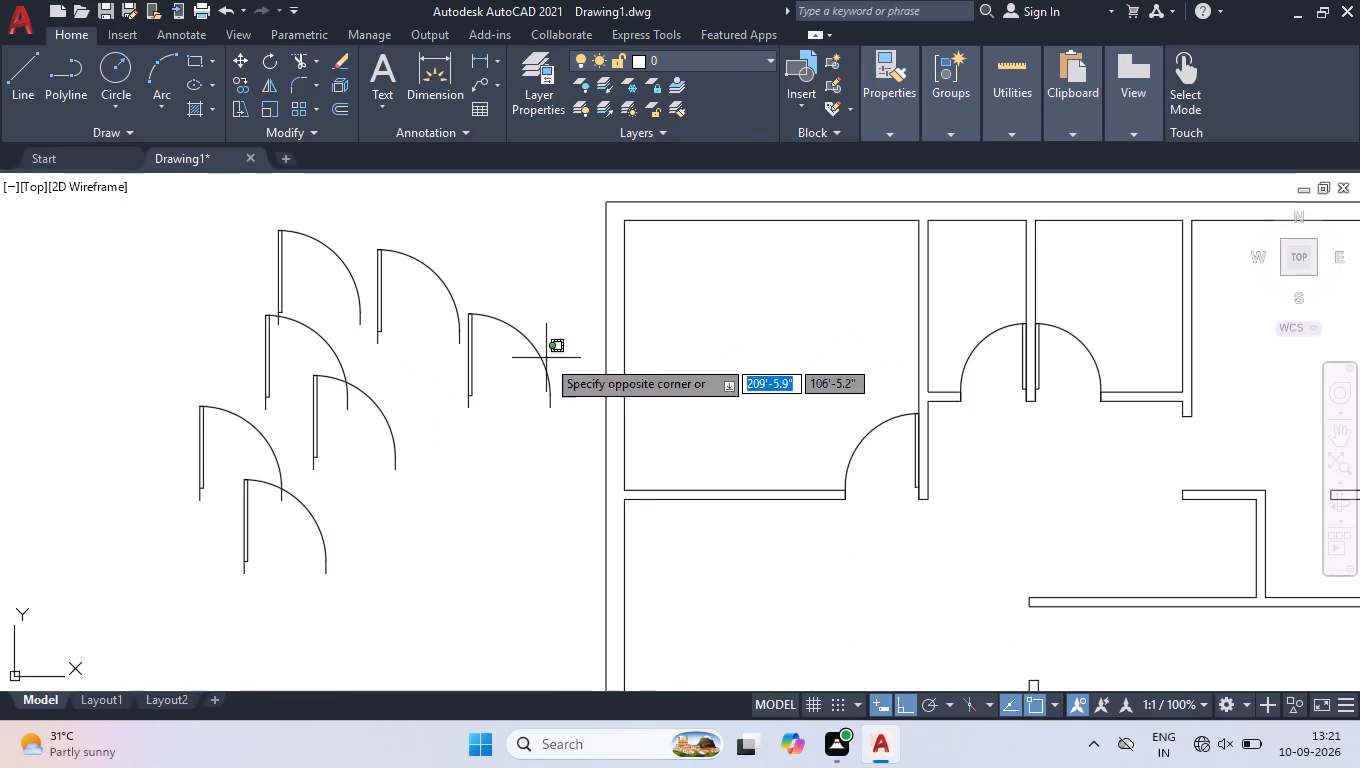
{"action": "left_click", "coordinate": [521, 375]}
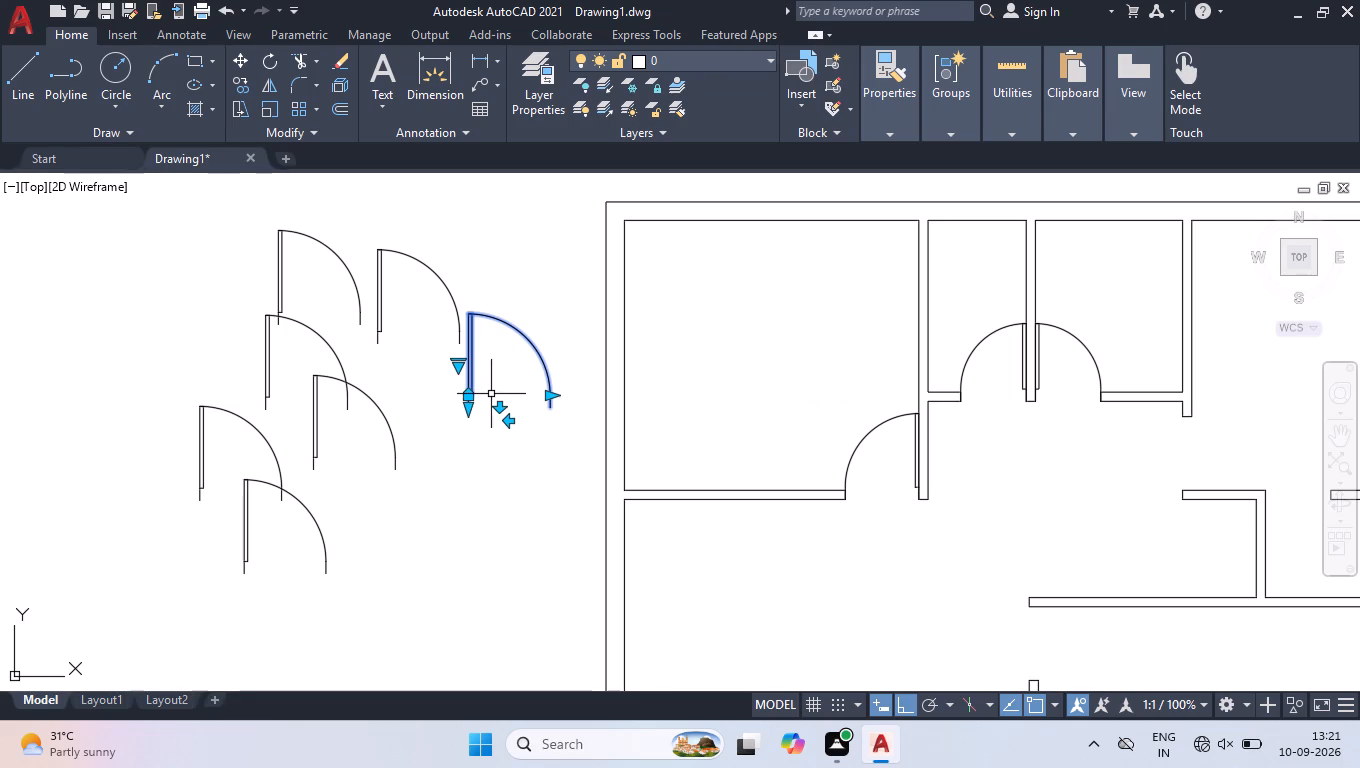
{"action": "left_click", "coordinate": [502, 409]}
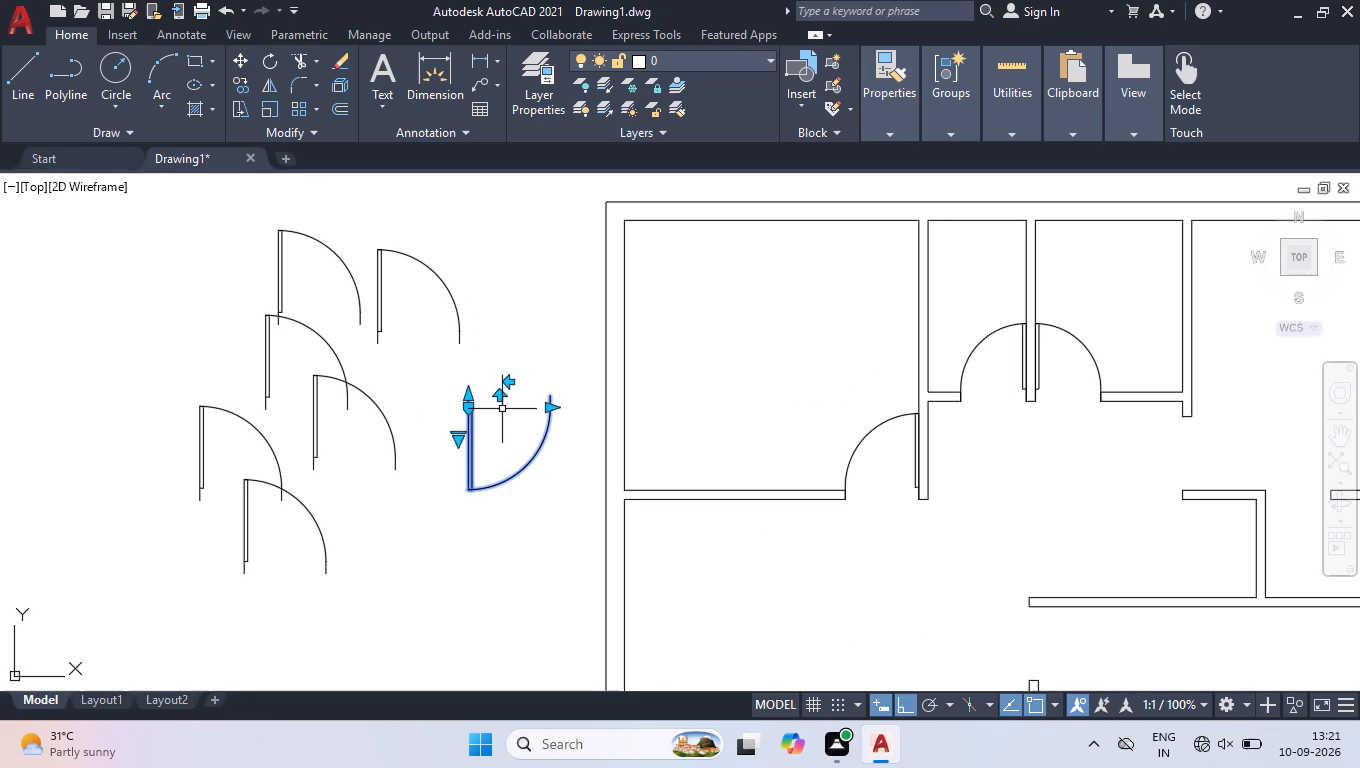
{"action": "key", "text": "m"}
{"action": "key", "text": "Return"}
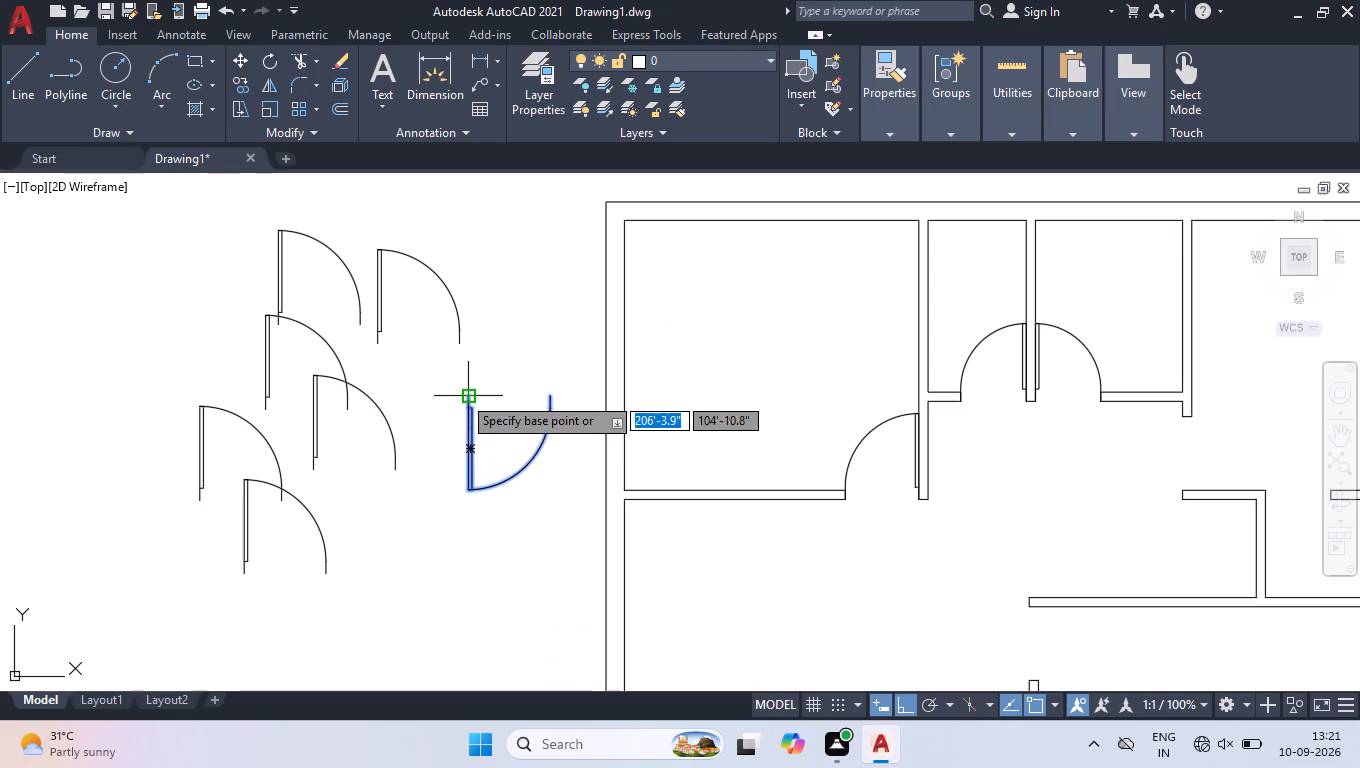
{"action": "left_click", "coordinate": [462, 395]}
{"action": "scroll", "coordinate": [461, 402], "scroll_direction": "down", "scroll_amount": 1}
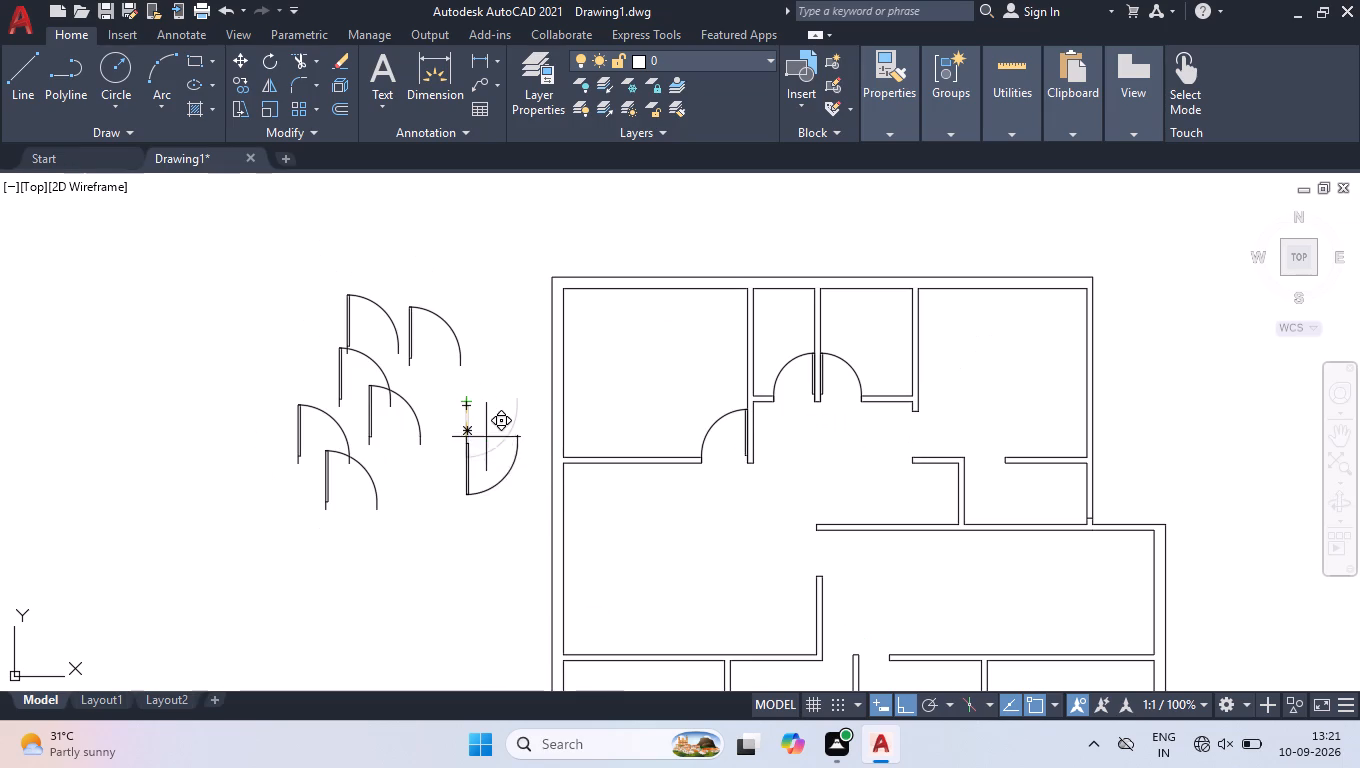
{"action": "scroll", "coordinate": [964, 469], "scroll_direction": "up", "scroll_amount": 3}
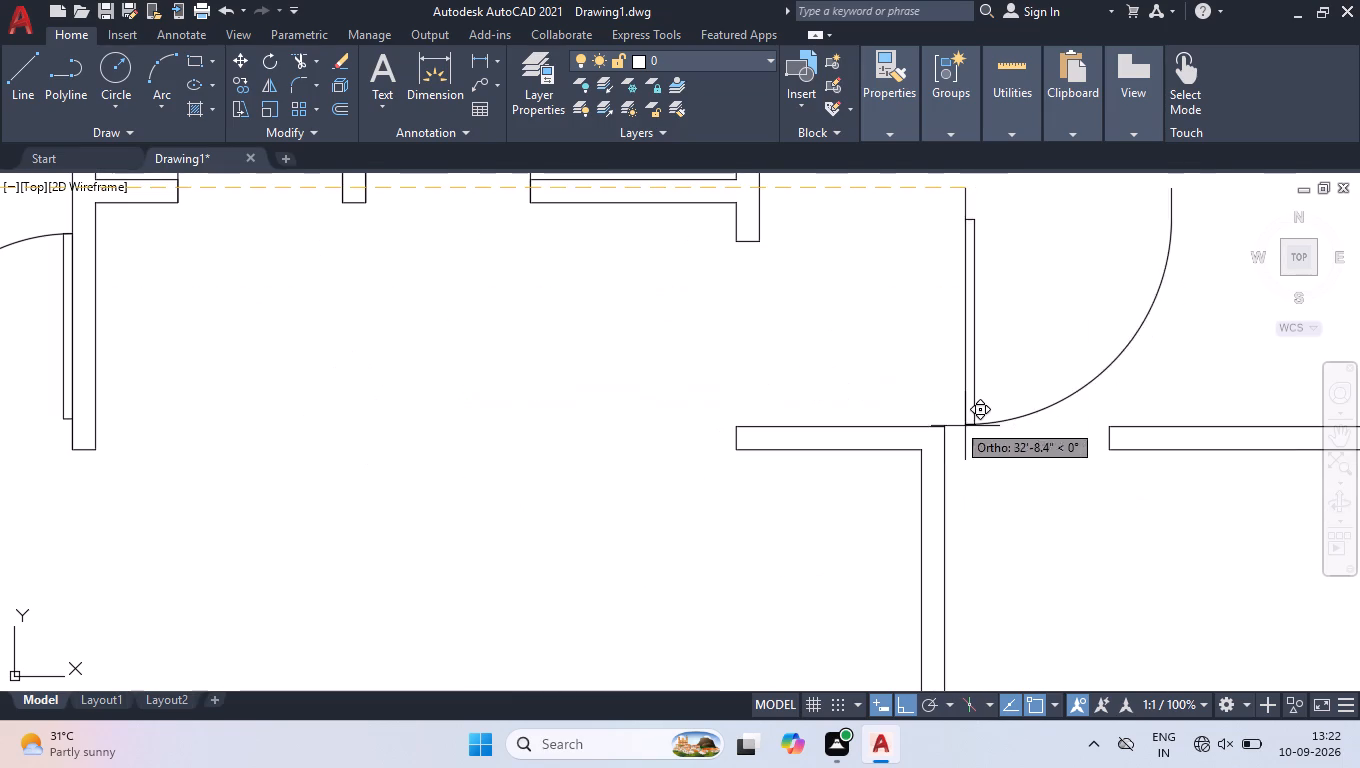
{"action": "left_click", "coordinate": [939, 430]}
Narrow the door below the upper-right room so its latch side meets the end of the horizontal wall across the opening.
{"action": "left_click", "coordinate": [1181, 546]}
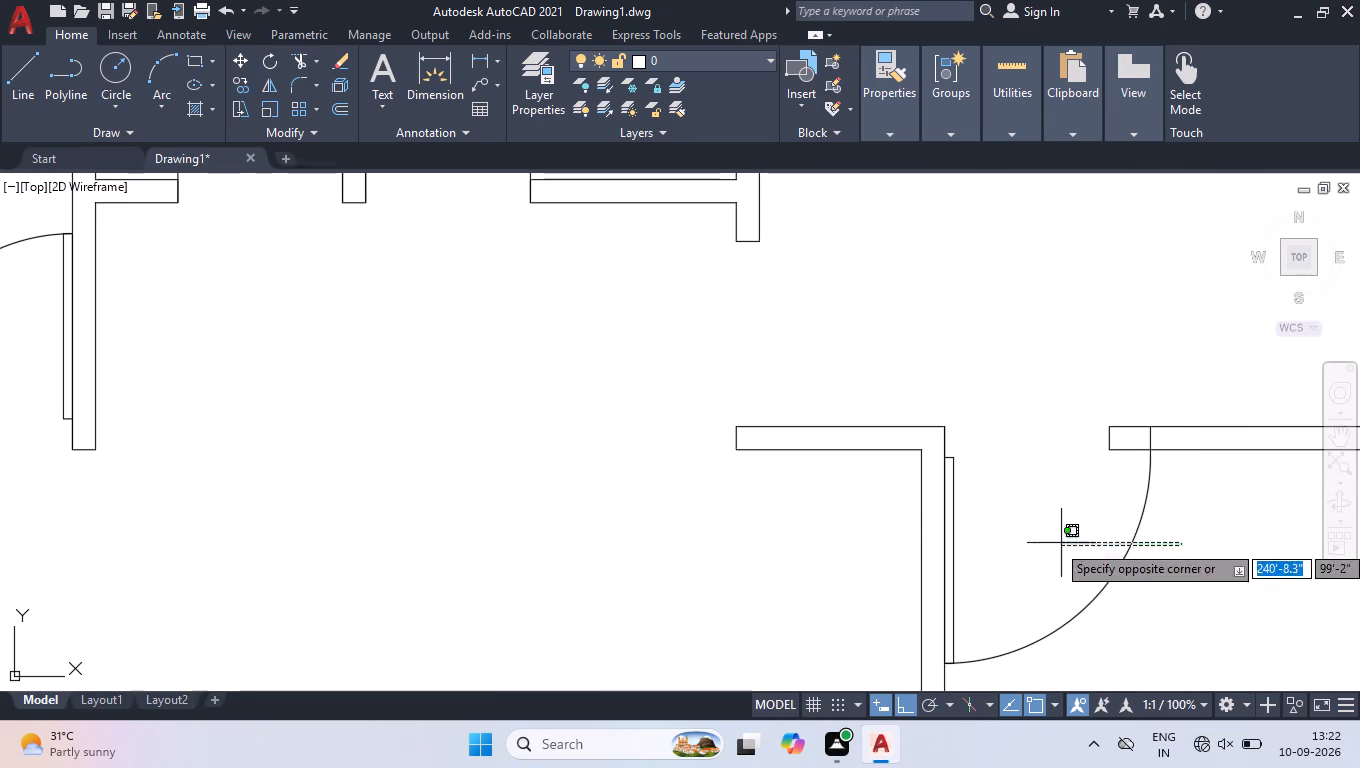
{"action": "left_click", "coordinate": [1061, 543]}
{"action": "scroll", "coordinate": [1153, 433], "scroll_direction": "up", "scroll_amount": 3}
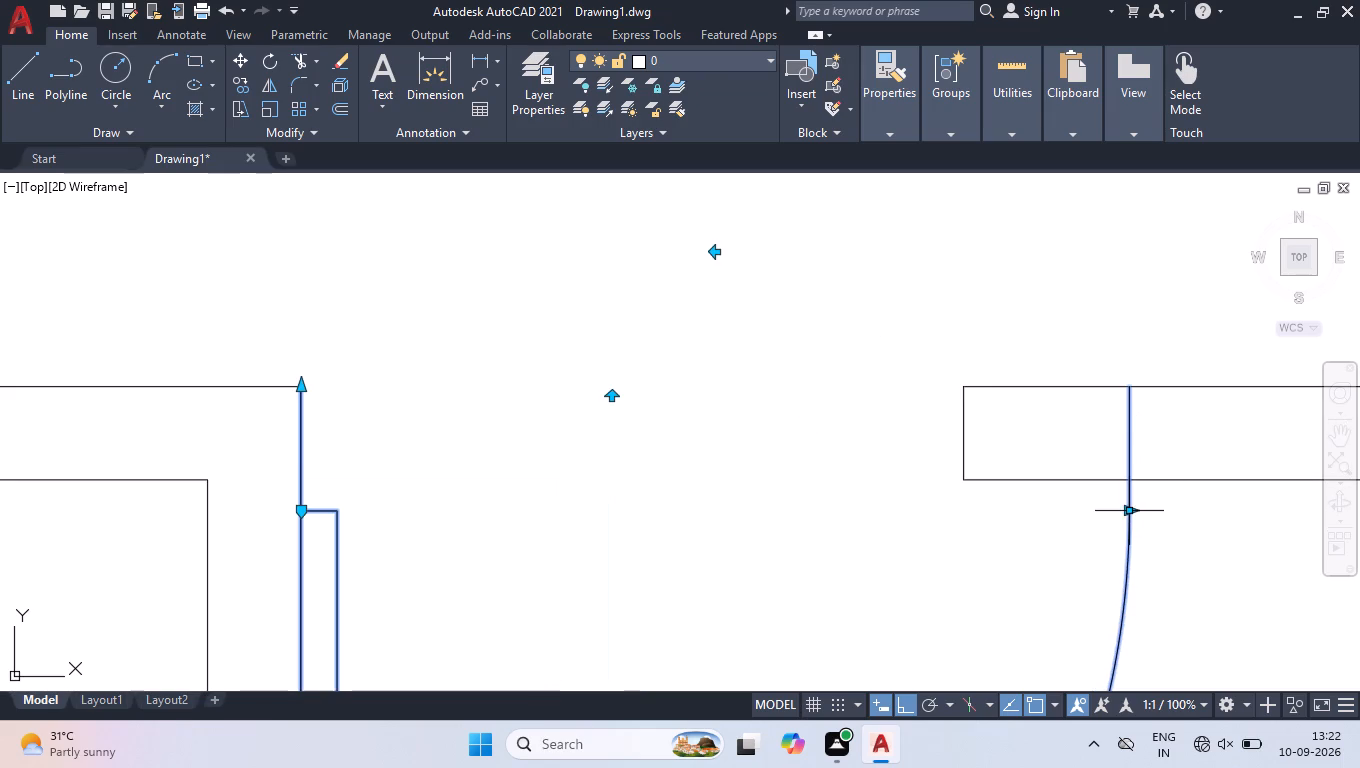
{"action": "left_click", "coordinate": [1131, 511]}
{"action": "left_click", "coordinate": [965, 513]}
{"action": "right_click", "coordinate": [813, 428]}
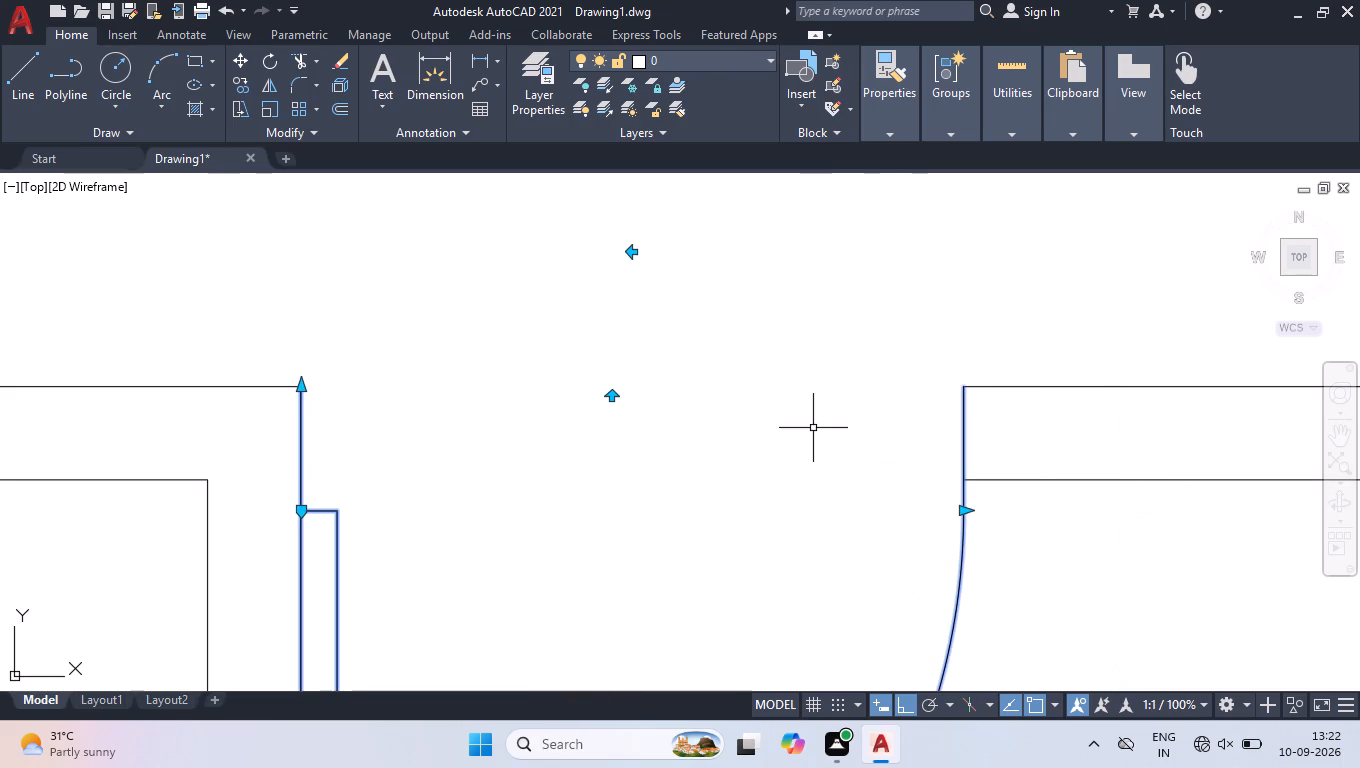
{"action": "left_click", "coordinate": [870, 559]}
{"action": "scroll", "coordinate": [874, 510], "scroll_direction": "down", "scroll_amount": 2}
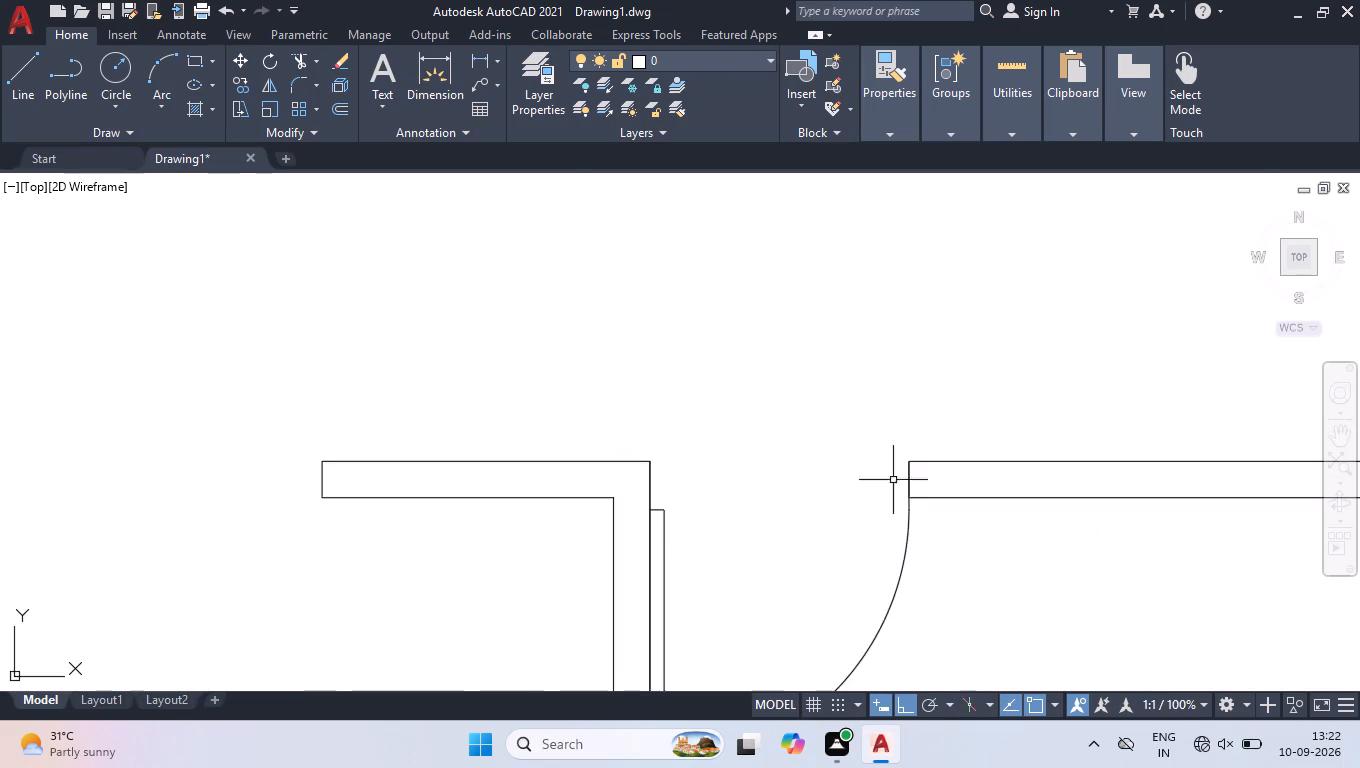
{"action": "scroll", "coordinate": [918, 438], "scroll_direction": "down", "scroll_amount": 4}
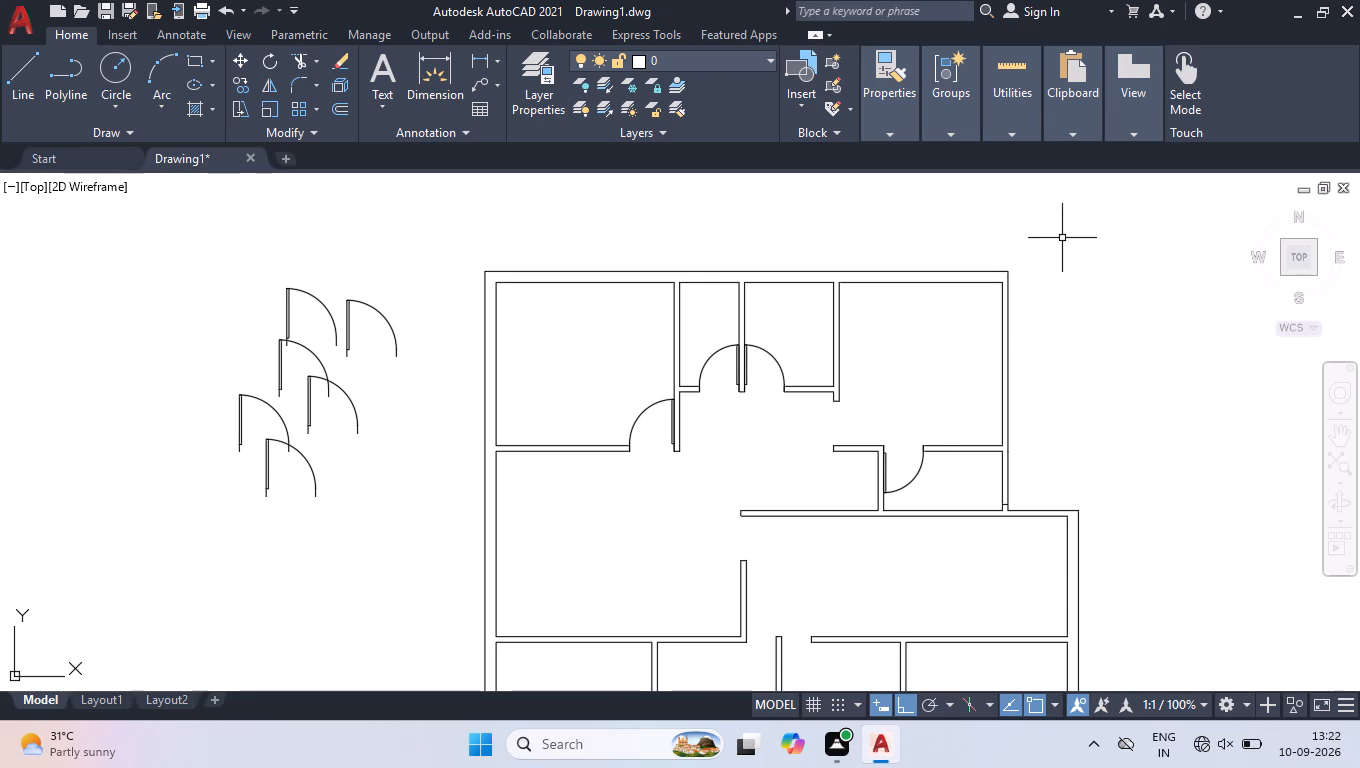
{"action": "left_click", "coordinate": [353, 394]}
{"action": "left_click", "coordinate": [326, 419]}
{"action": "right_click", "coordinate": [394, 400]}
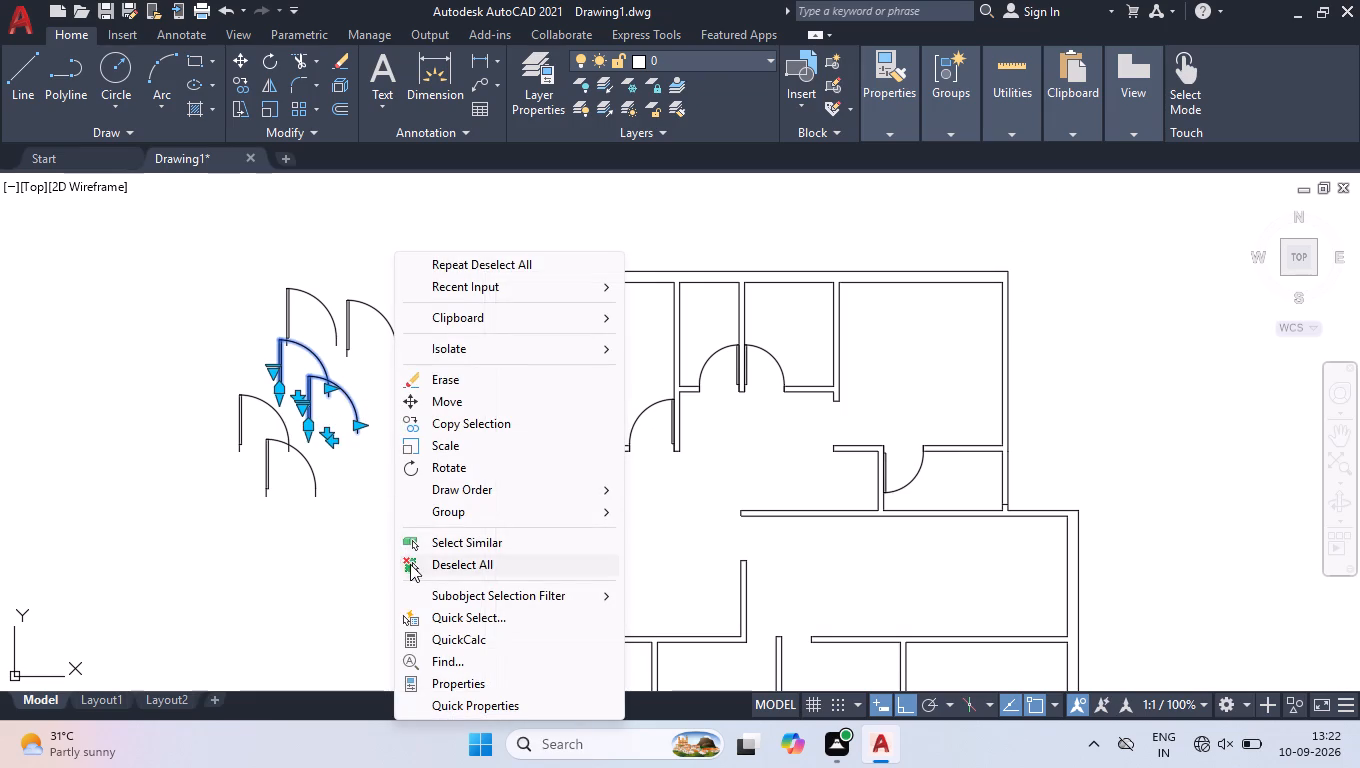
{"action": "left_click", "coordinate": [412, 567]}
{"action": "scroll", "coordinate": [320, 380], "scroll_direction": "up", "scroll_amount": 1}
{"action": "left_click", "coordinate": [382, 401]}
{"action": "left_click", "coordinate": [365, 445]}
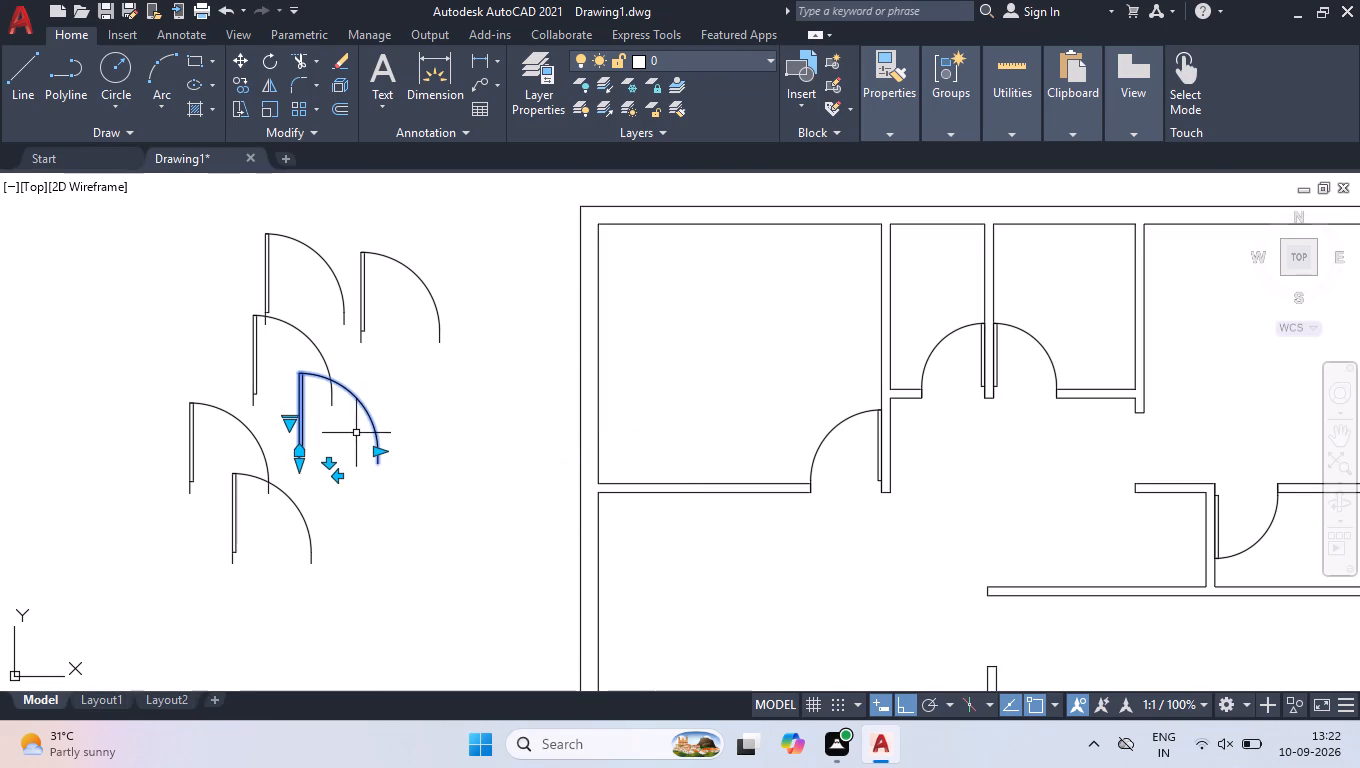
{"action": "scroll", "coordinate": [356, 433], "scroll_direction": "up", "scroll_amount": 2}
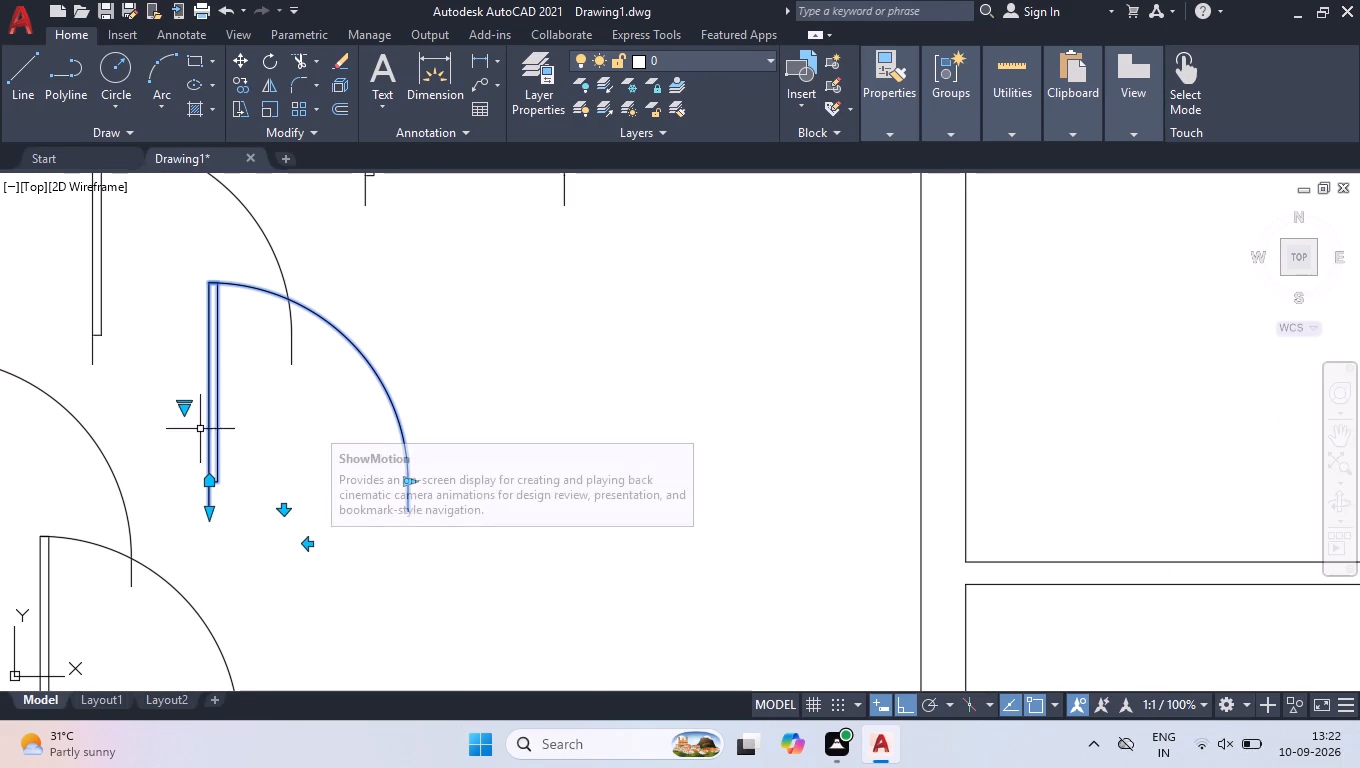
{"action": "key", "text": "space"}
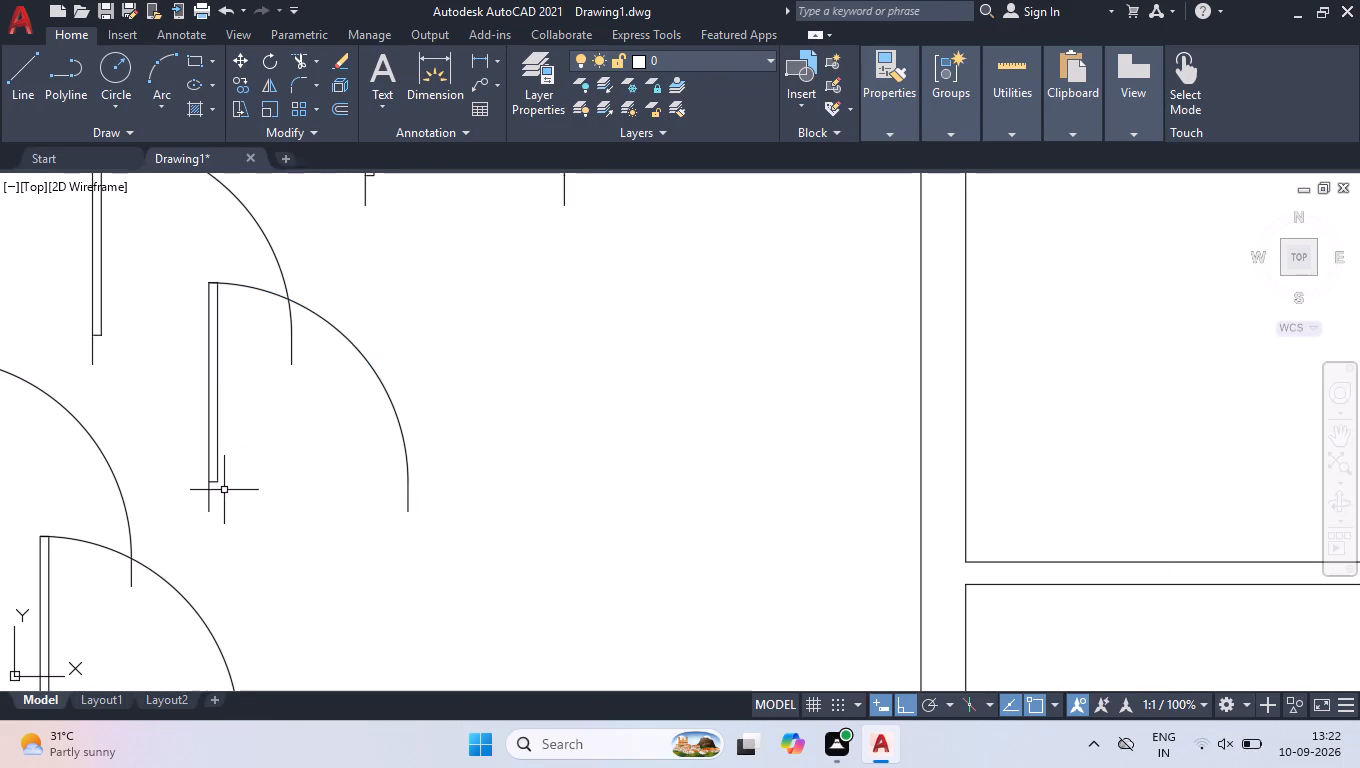
Rotate the loose door block just below the middle of the group beside the plan.
{"action": "left_click", "coordinate": [213, 487]}
{"action": "left_click", "coordinate": [204, 461]}
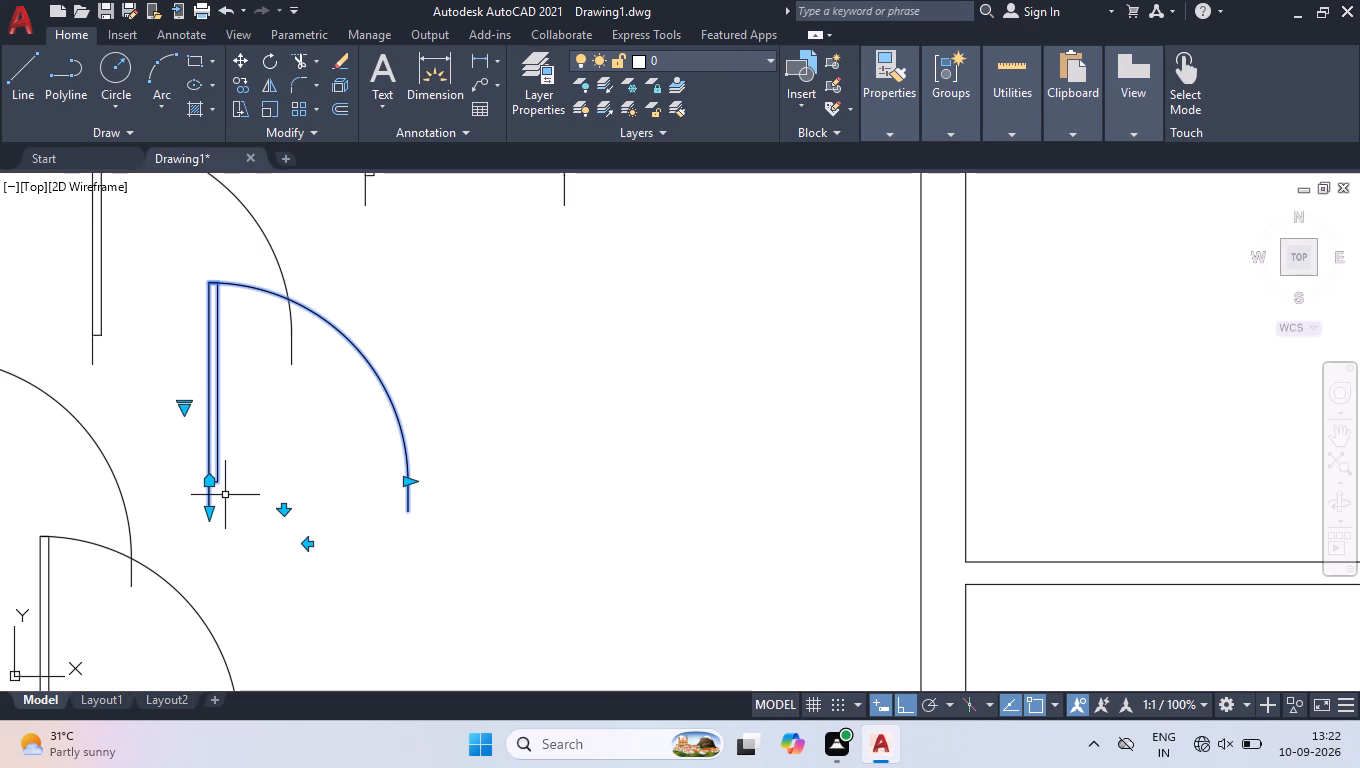
{"action": "type", "text": "ro"}
{"action": "key", "text": "Return"}
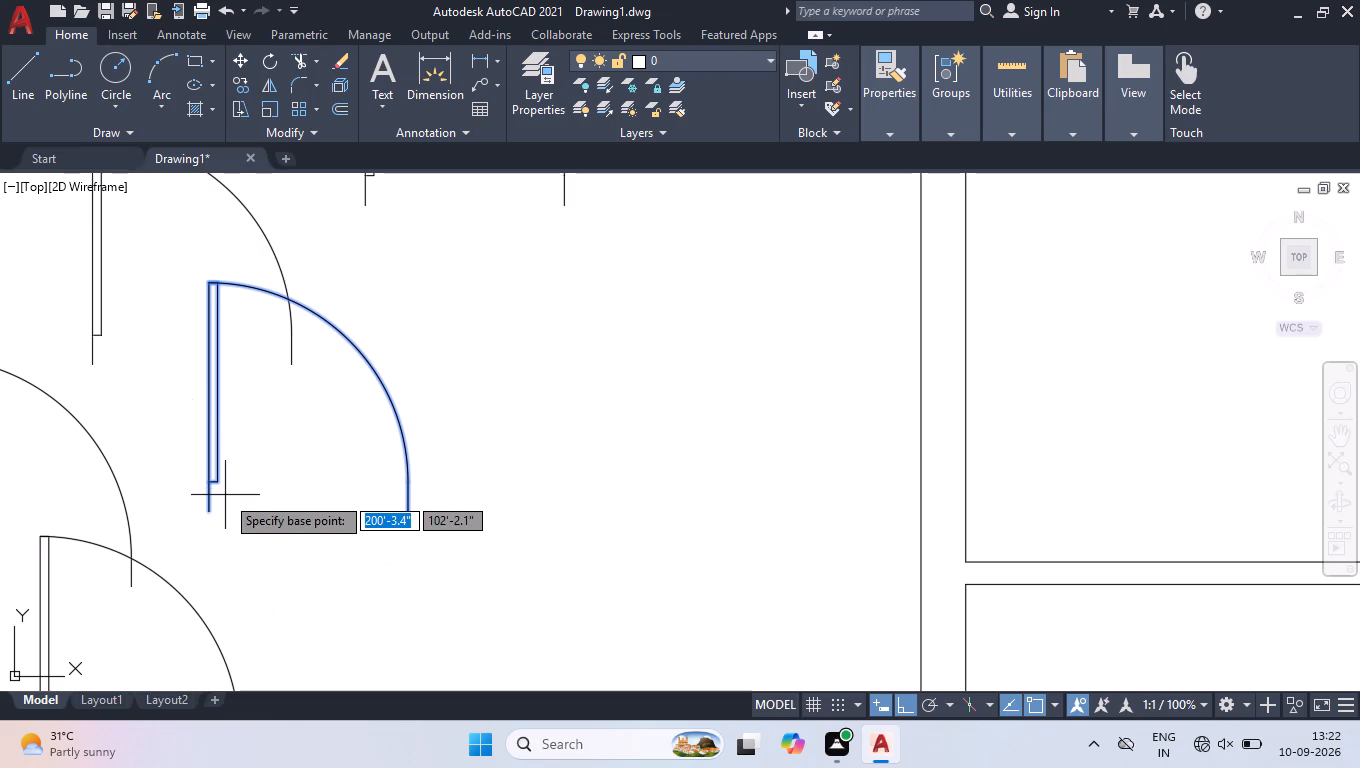
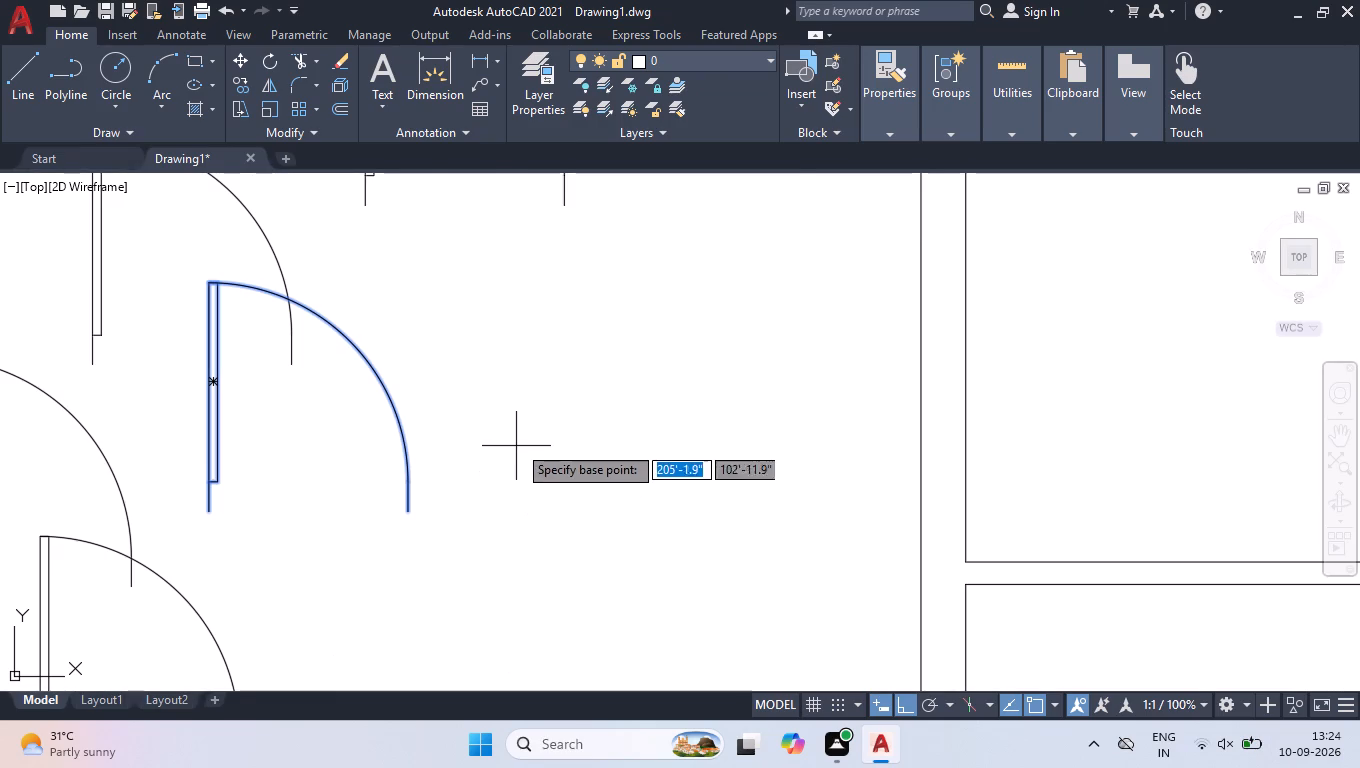
Rotate the selected loose door block by 270° about its hinge-side endpoint.
{"action": "scroll", "coordinate": [518, 441], "scroll_direction": "down", "scroll_amount": 1}
{"action": "scroll", "coordinate": [640, 452], "scroll_direction": "down", "scroll_amount": 2}
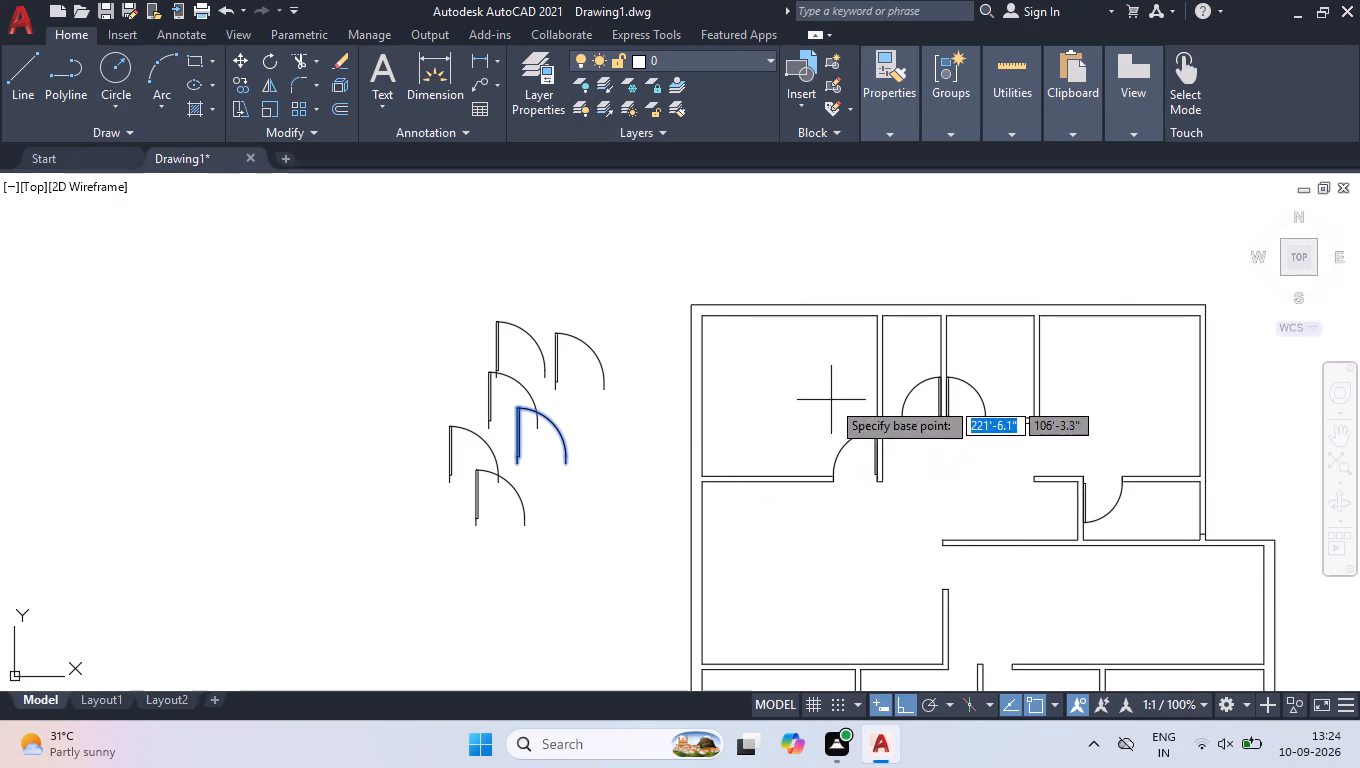
{"action": "left_click", "coordinate": [516, 468]}
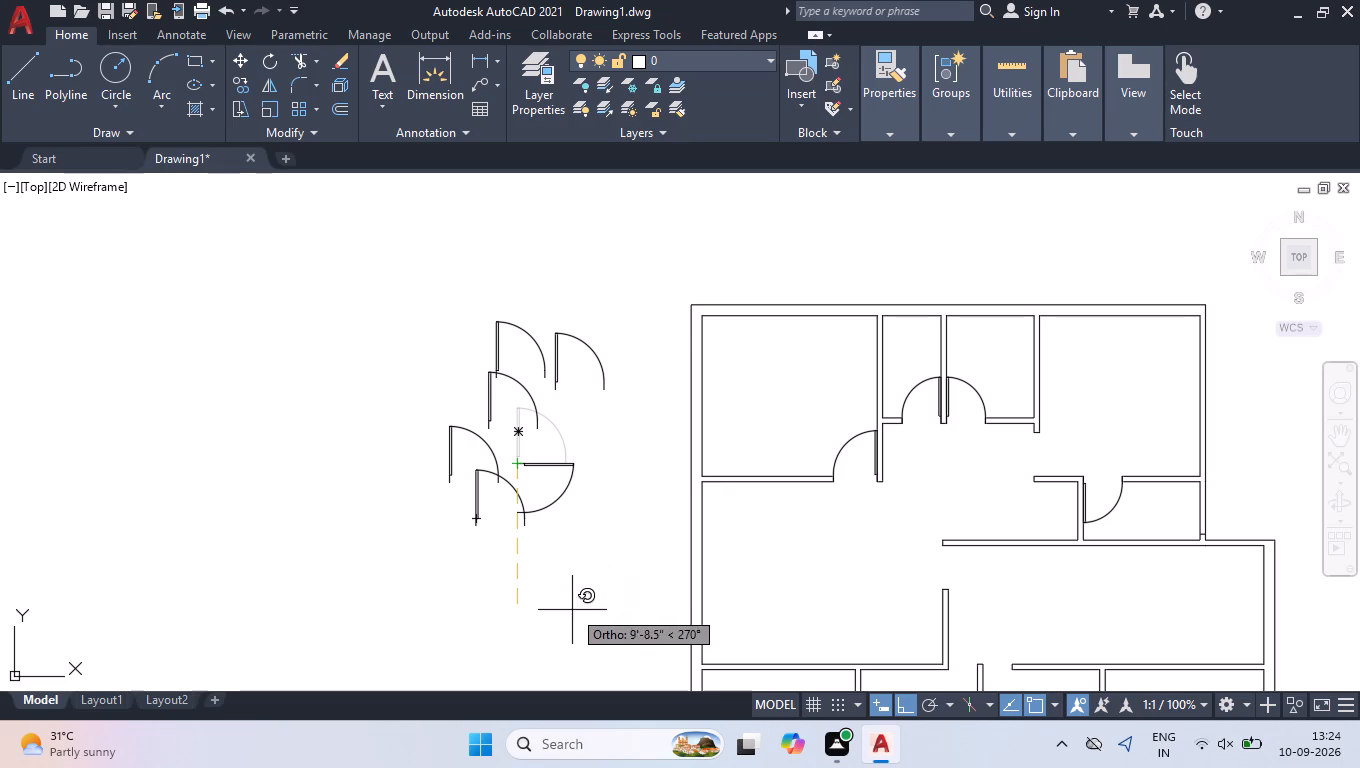
{"action": "left_click", "coordinate": [571, 613]}
Move the rotated door block by its hinge-side endpoint to the lower-left corner of the short wall stub at the upper-right room's entrance.
{"action": "left_click", "coordinate": [569, 479]}
{"action": "key", "text": "m"}
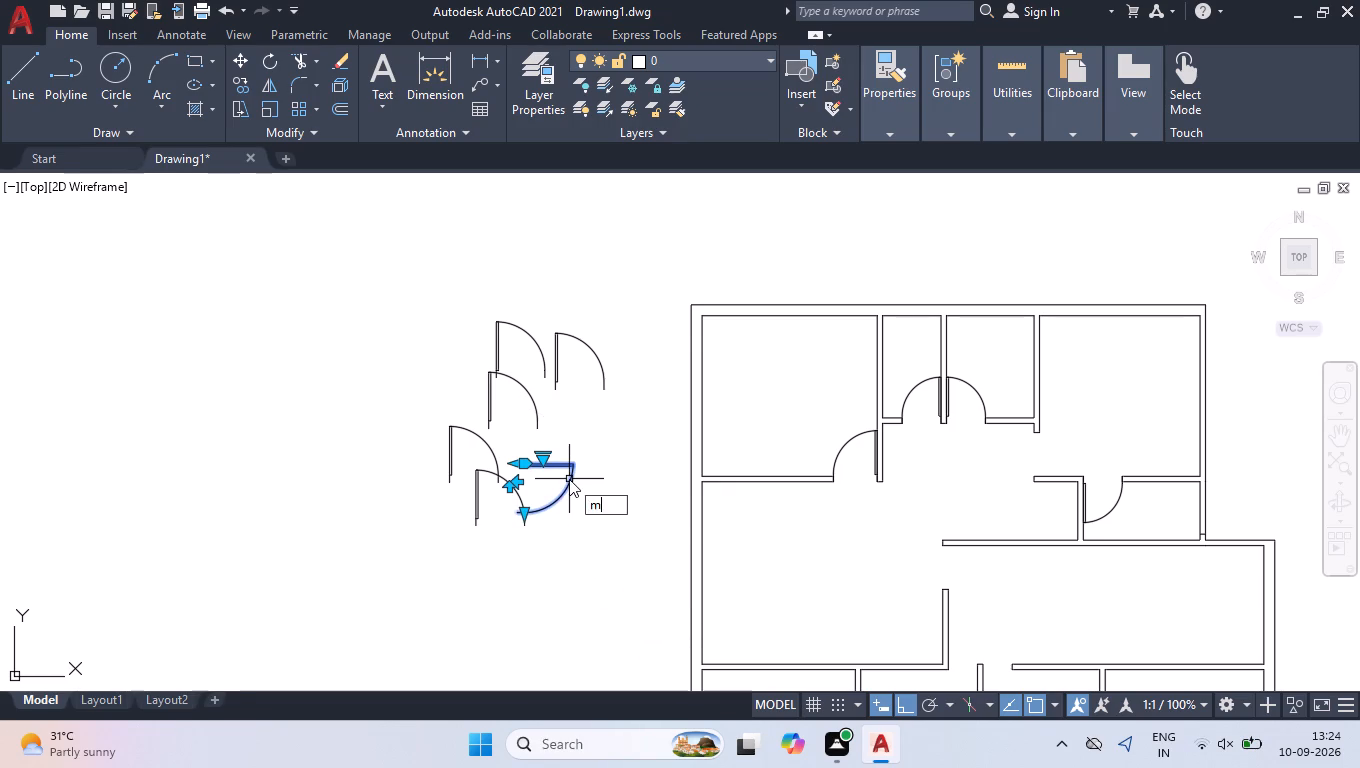
{"action": "key", "text": "Return"}
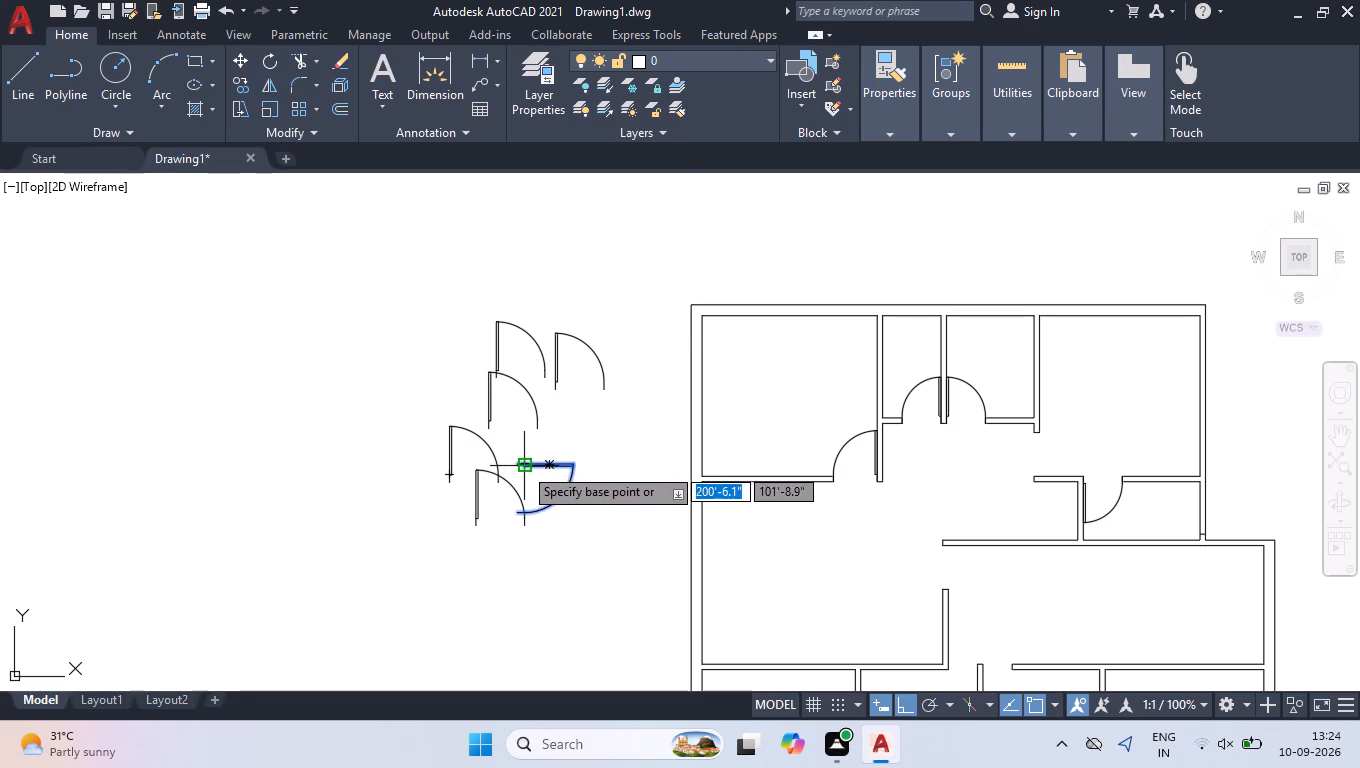
{"action": "scroll", "coordinate": [522, 463], "scroll_direction": "up", "scroll_amount": 3}
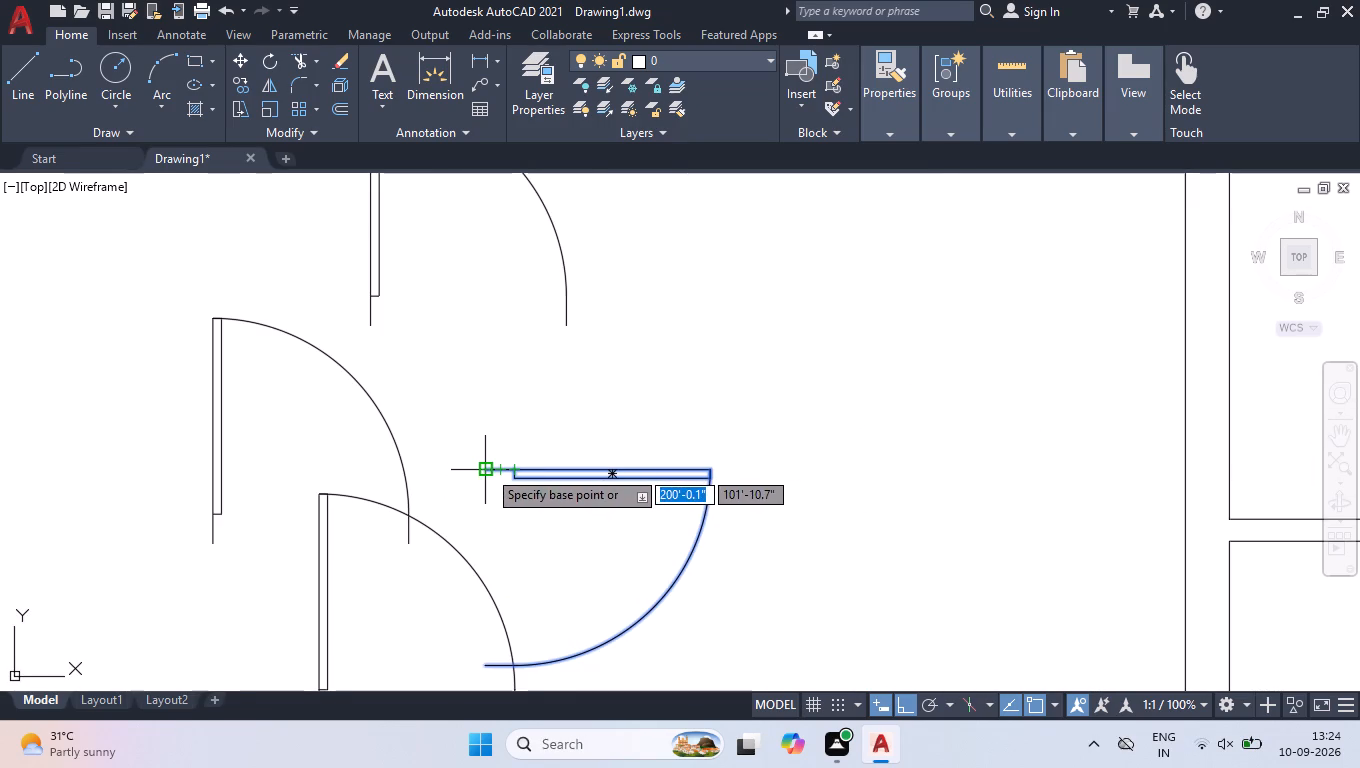
{"action": "left_click", "coordinate": [487, 469]}
{"action": "scroll", "coordinate": [524, 461], "scroll_direction": "down", "scroll_amount": 3}
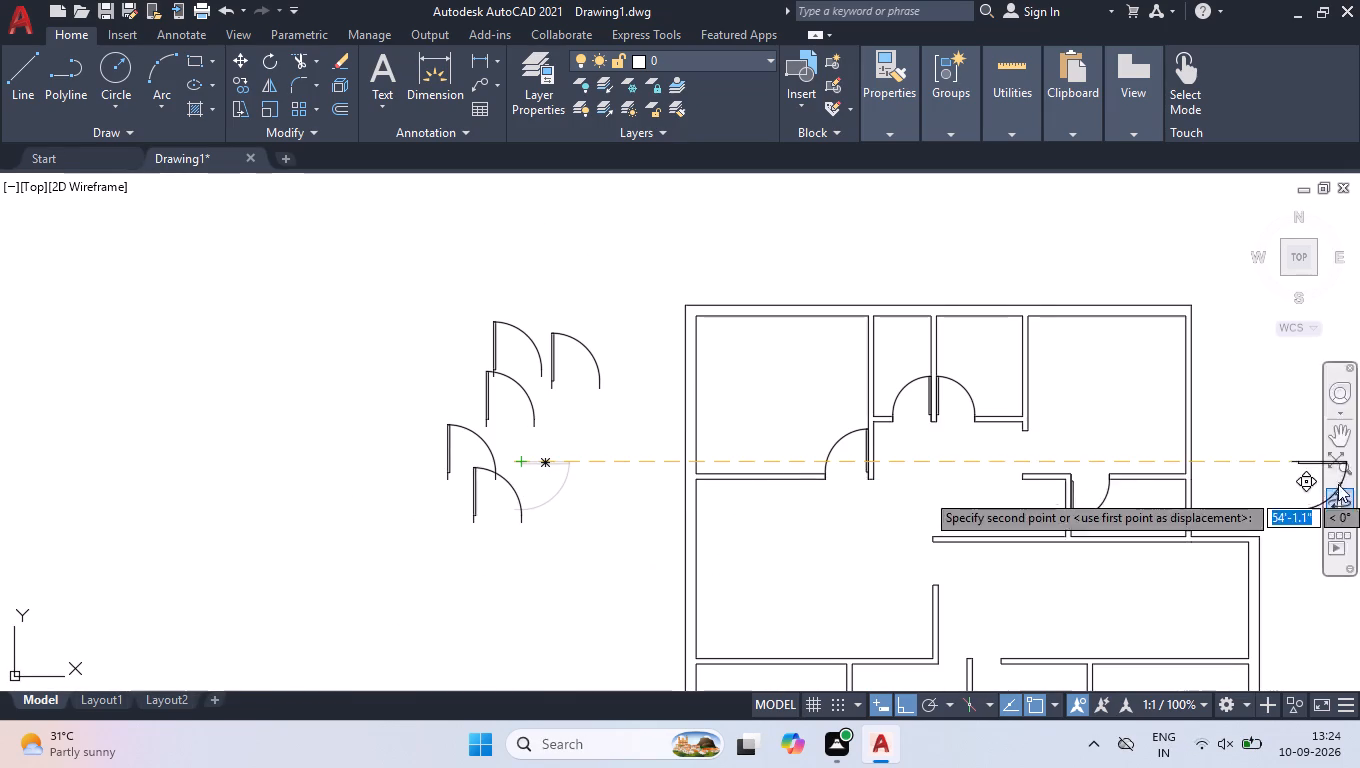
{"action": "scroll", "coordinate": [1092, 428], "scroll_direction": "up", "scroll_amount": 3}
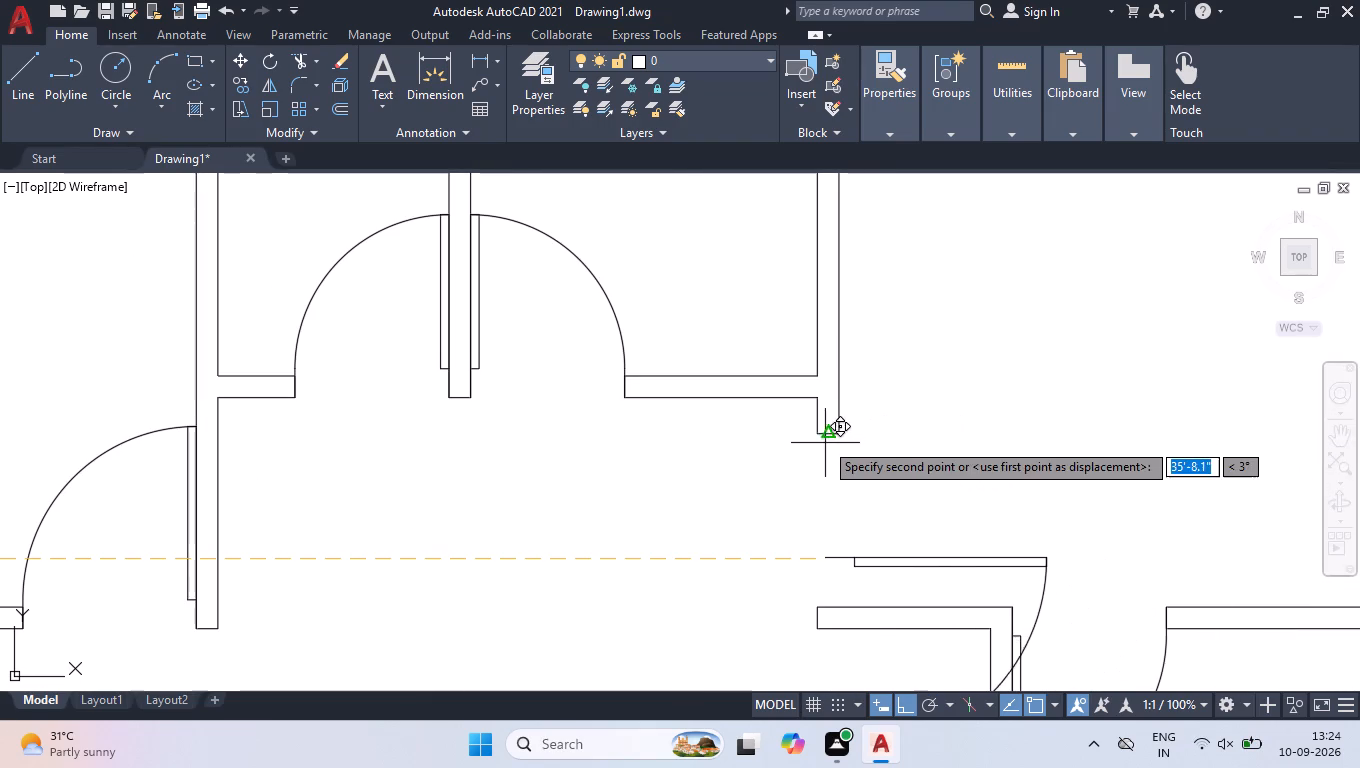
{"action": "left_click", "coordinate": [818, 434]}
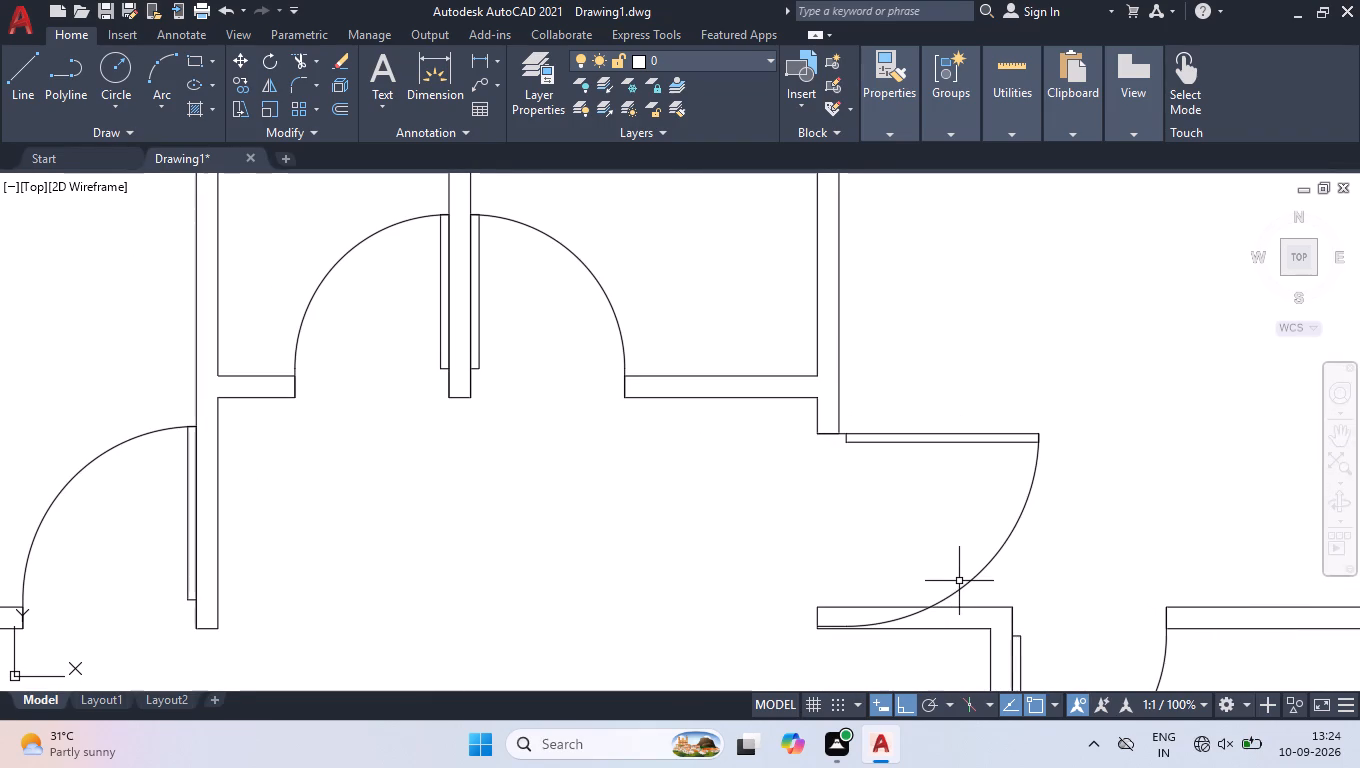
Narrow the upper-right room's entrance door so its latch side meets the upper face of the horizontal wall across the opening.
{"action": "left_click", "coordinate": [962, 585]}
{"action": "scroll", "coordinate": [847, 638], "scroll_direction": "up", "scroll_amount": 5}
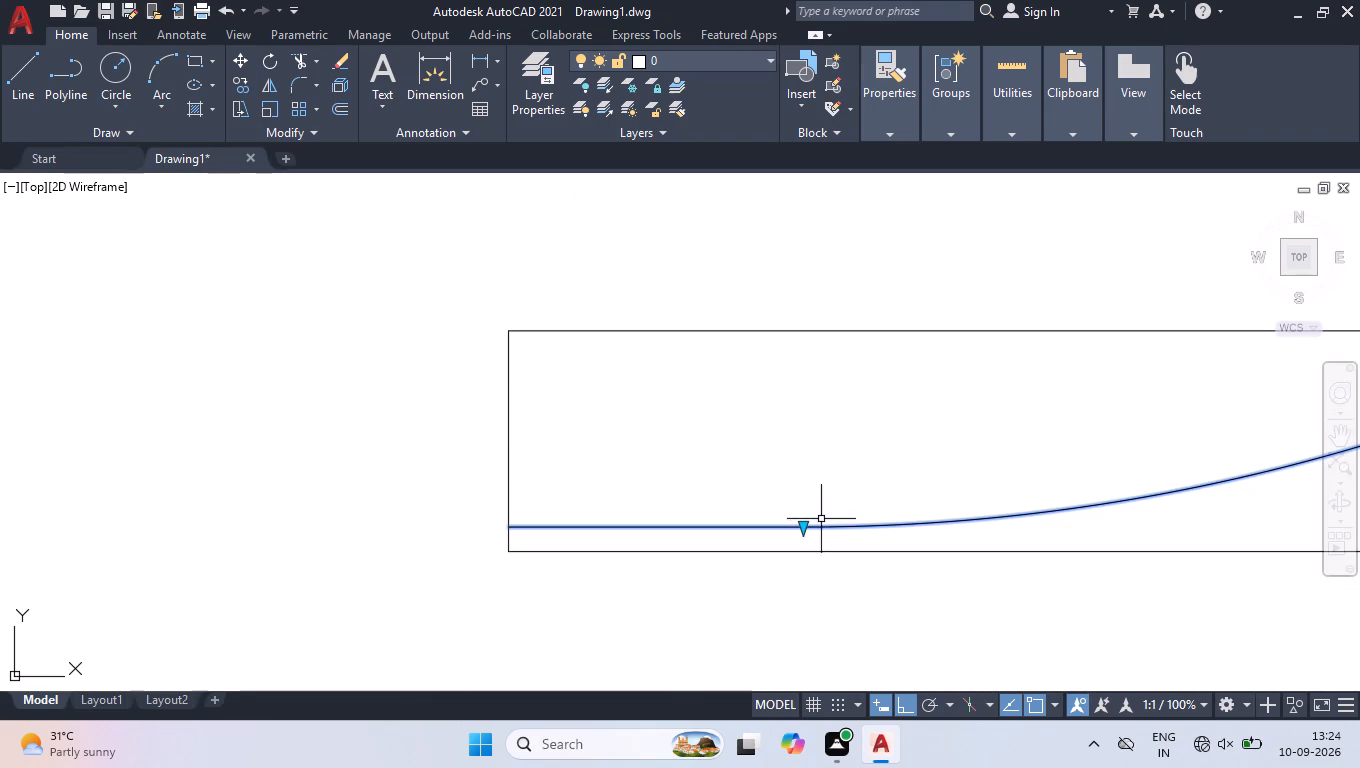
{"action": "left_click", "coordinate": [798, 530]}
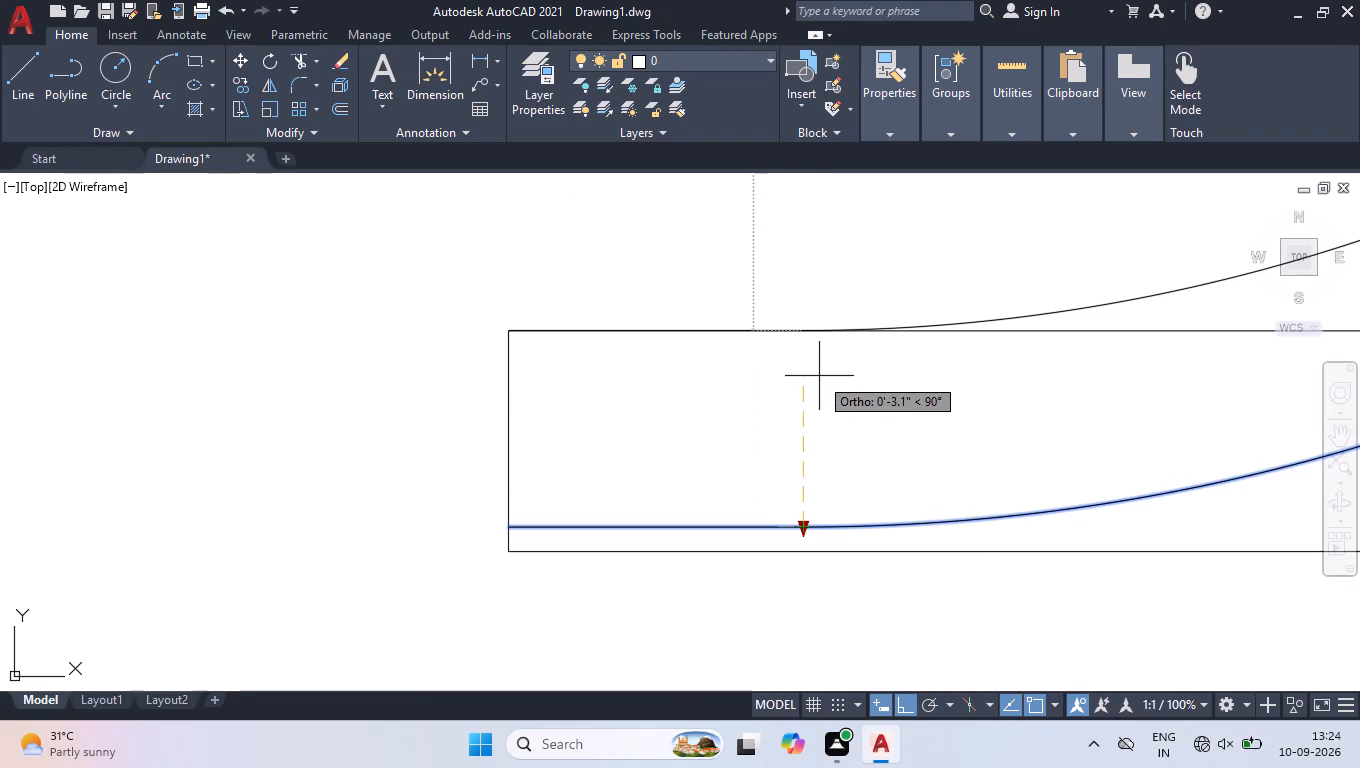
{"action": "left_click", "coordinate": [819, 376]}
{"action": "right_click", "coordinate": [819, 375]}
{"action": "left_click", "coordinate": [863, 569]}
Rotate the lowest loose door block beside the plan by 90° about its hinge-side endpoint.
{"action": "scroll", "coordinate": [863, 558], "scroll_direction": "down", "scroll_amount": 4}
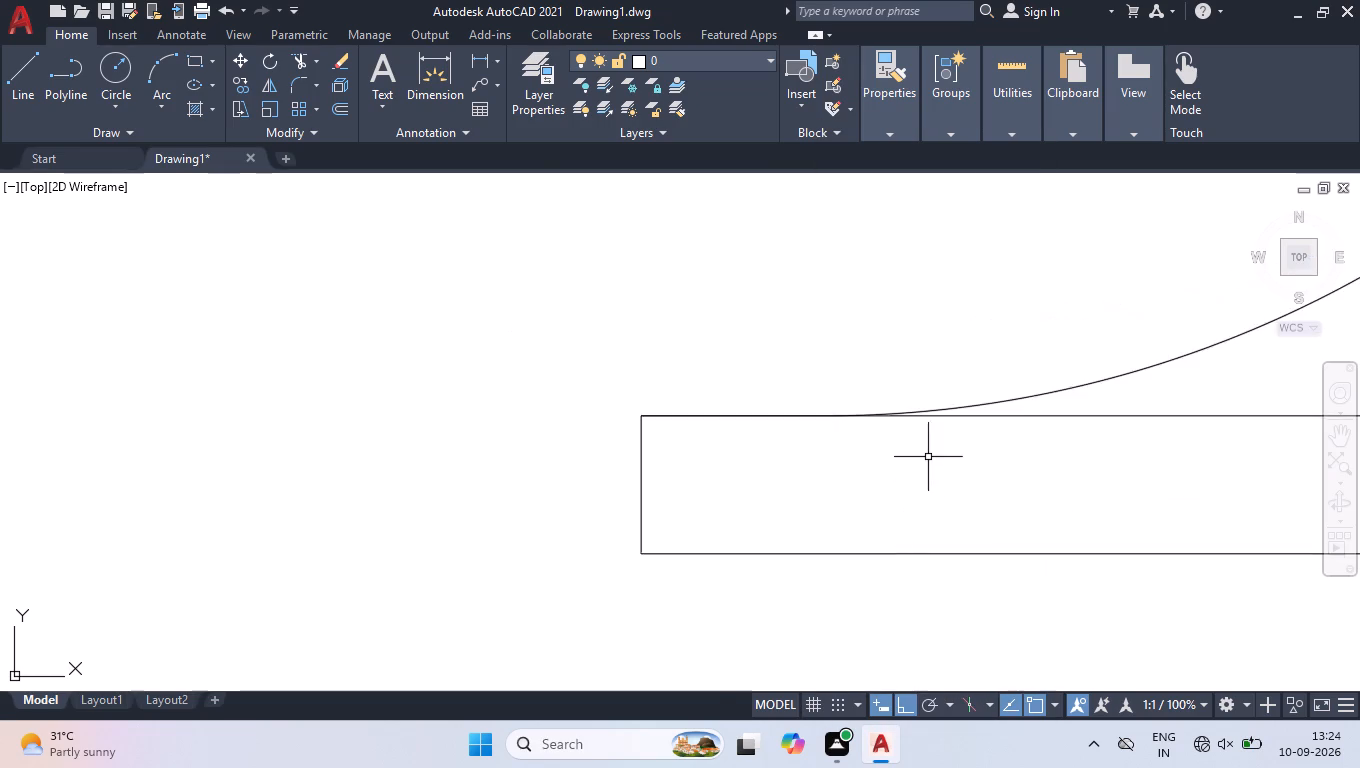
{"action": "scroll", "coordinate": [928, 456], "scroll_direction": "down", "scroll_amount": 8}
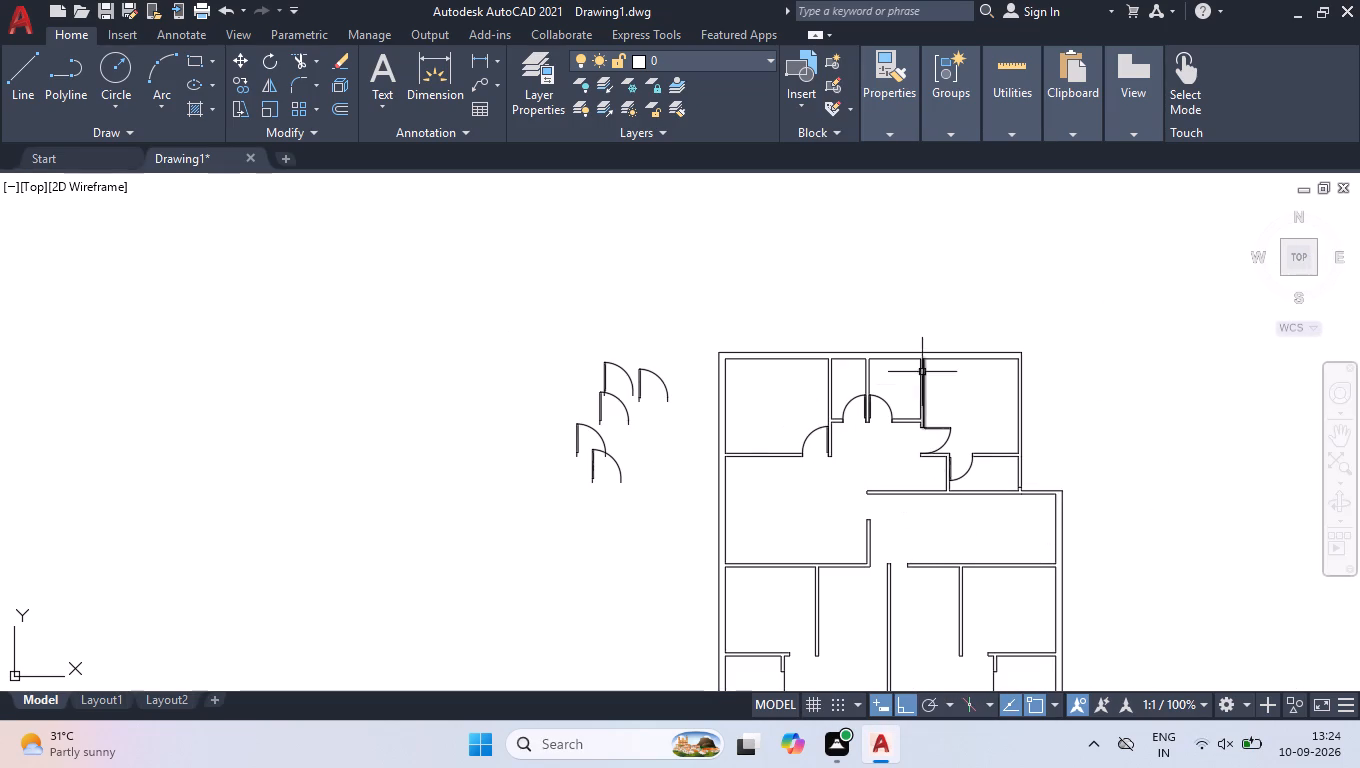
{"action": "scroll", "coordinate": [669, 440], "scroll_direction": "up", "scroll_amount": 2}
{"action": "left_click", "coordinate": [607, 504]}
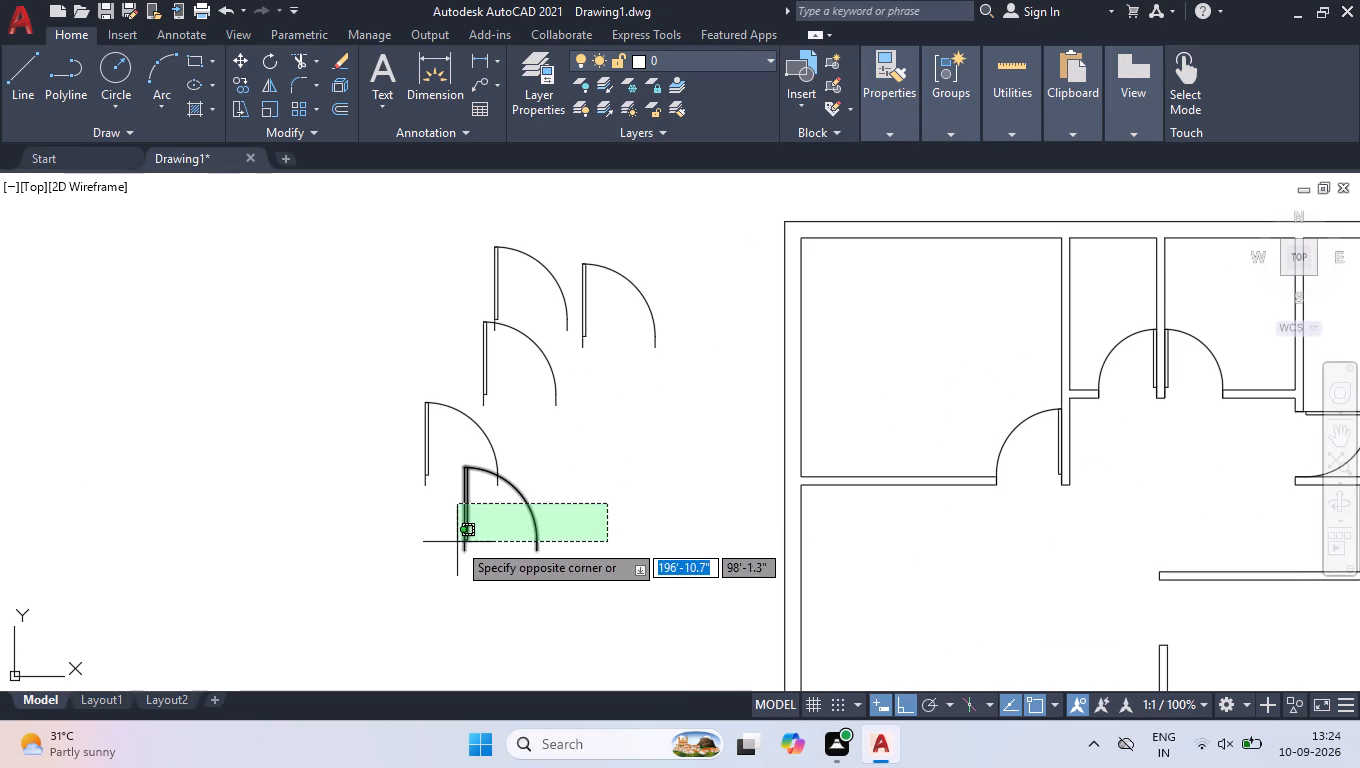
{"action": "left_click", "coordinate": [457, 542]}
{"action": "type", "text": "rro"}
{"action": "key", "text": "BackSpace"}
{"action": "key", "text": "BackSpace"}
{"action": "key", "text": "o"}
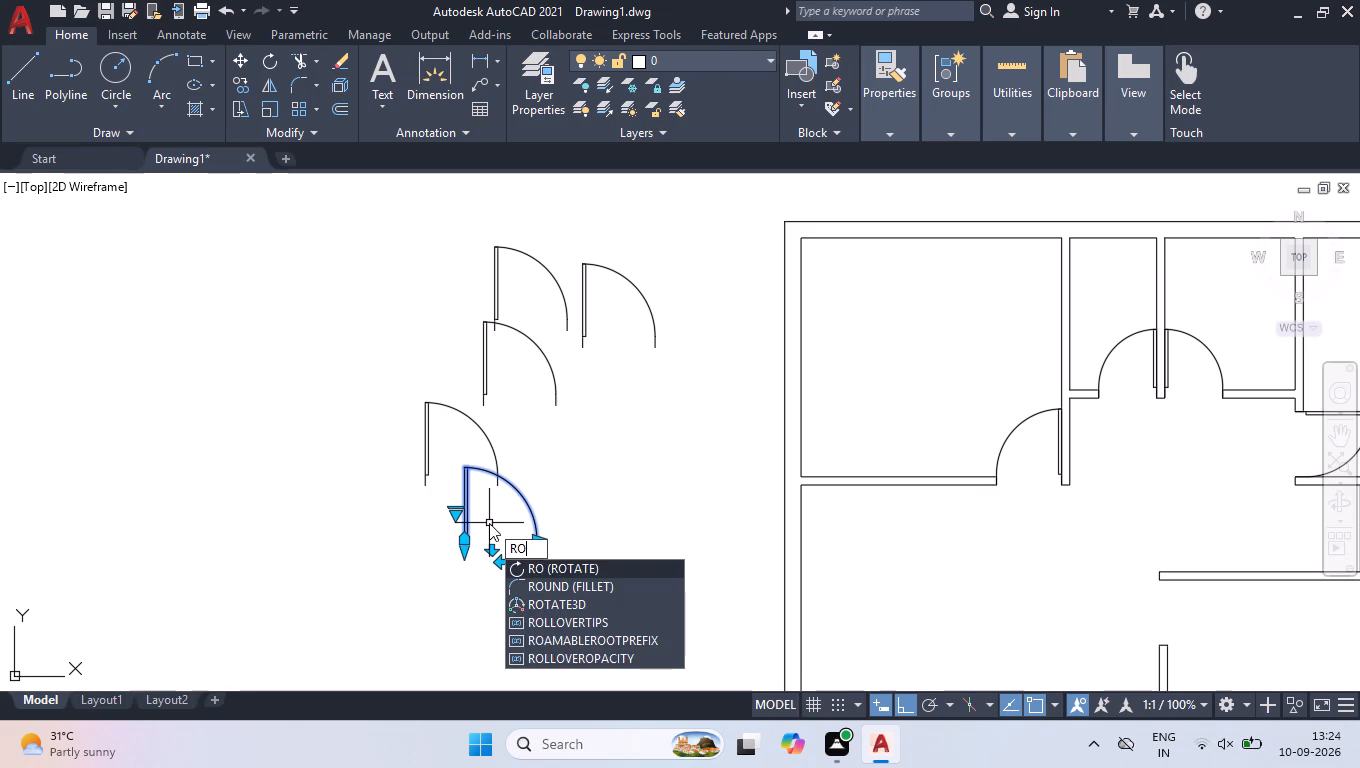
{"action": "key", "text": "Return"}
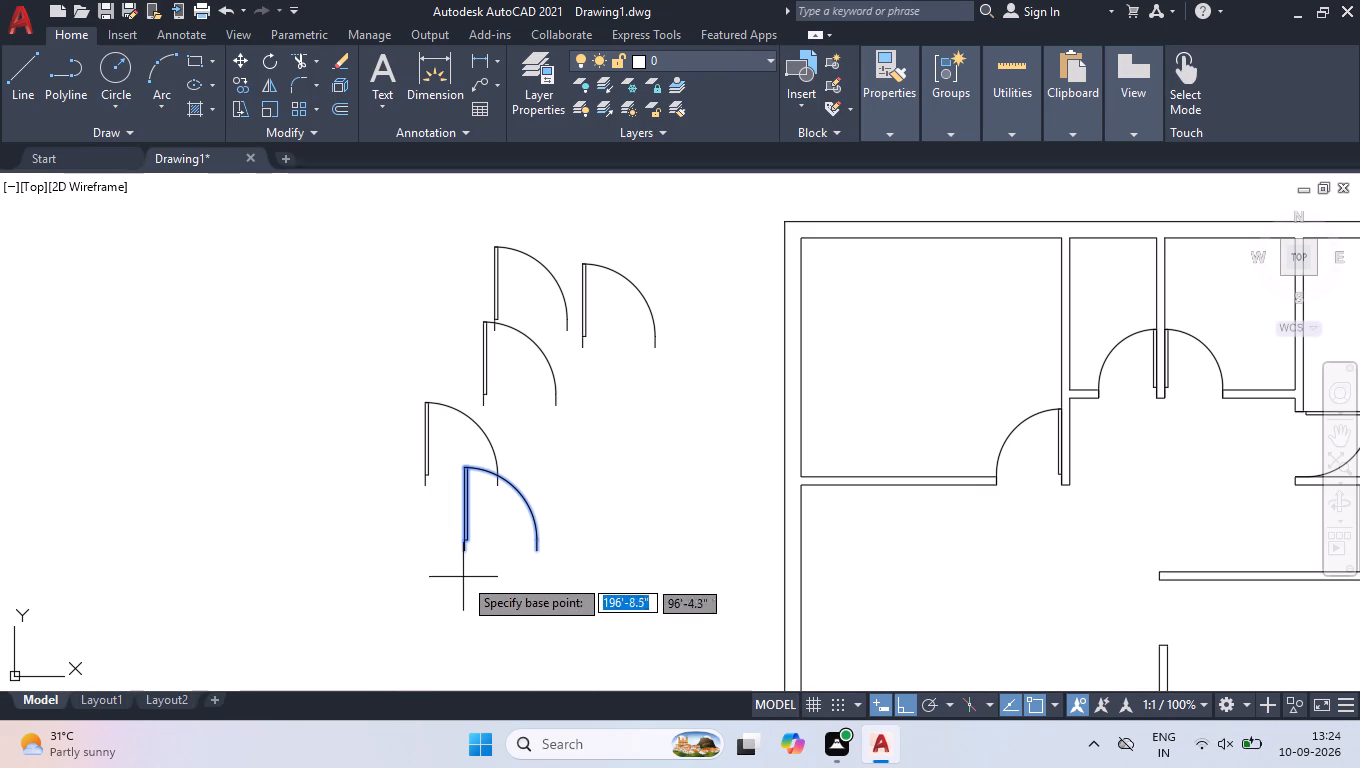
{"action": "left_click", "coordinate": [468, 554]}
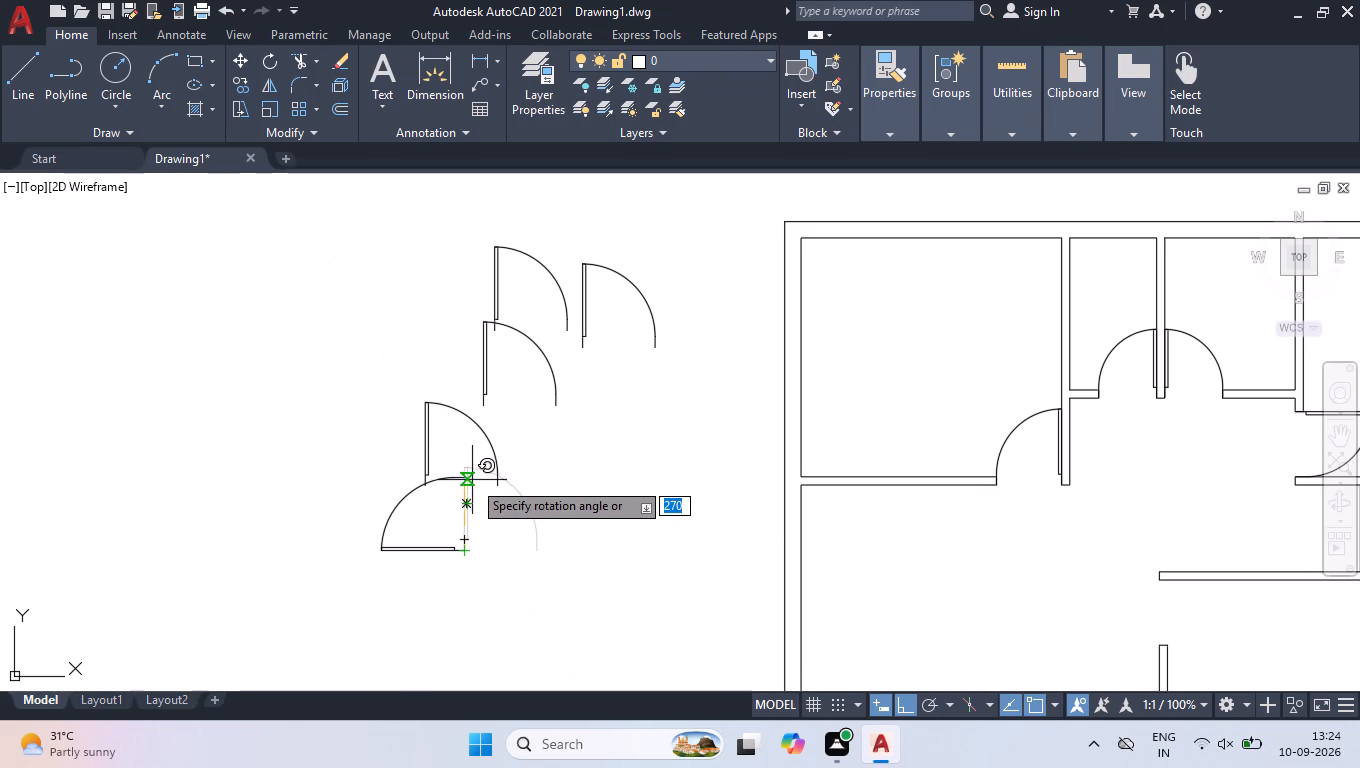
{"action": "left_click", "coordinate": [484, 232]}
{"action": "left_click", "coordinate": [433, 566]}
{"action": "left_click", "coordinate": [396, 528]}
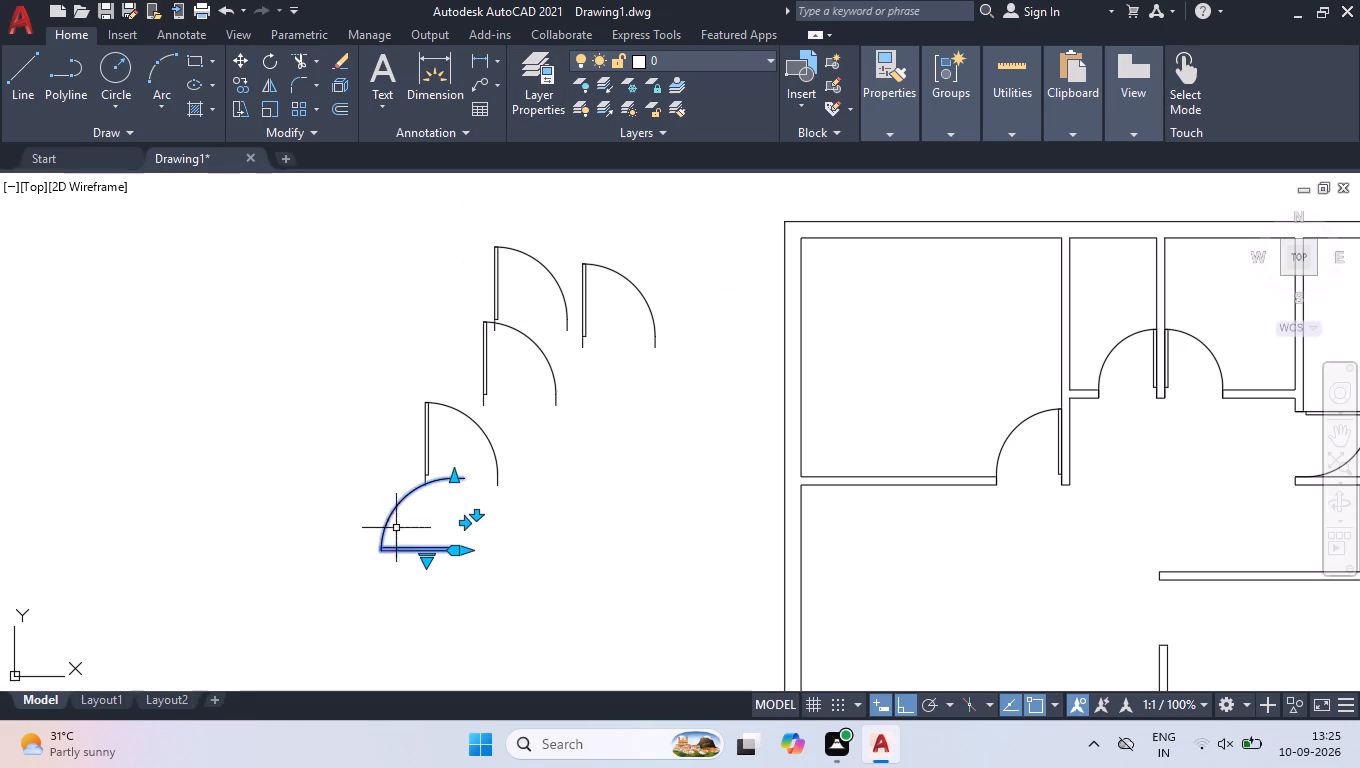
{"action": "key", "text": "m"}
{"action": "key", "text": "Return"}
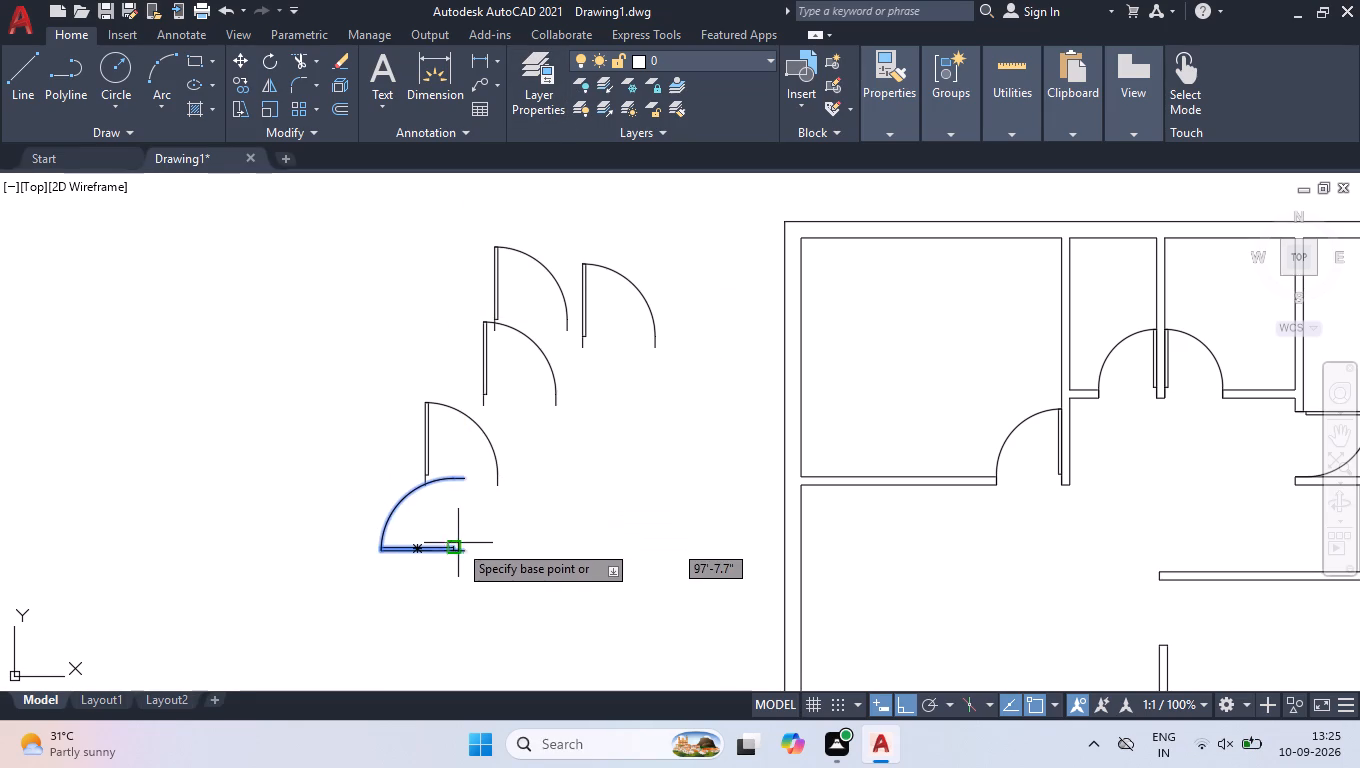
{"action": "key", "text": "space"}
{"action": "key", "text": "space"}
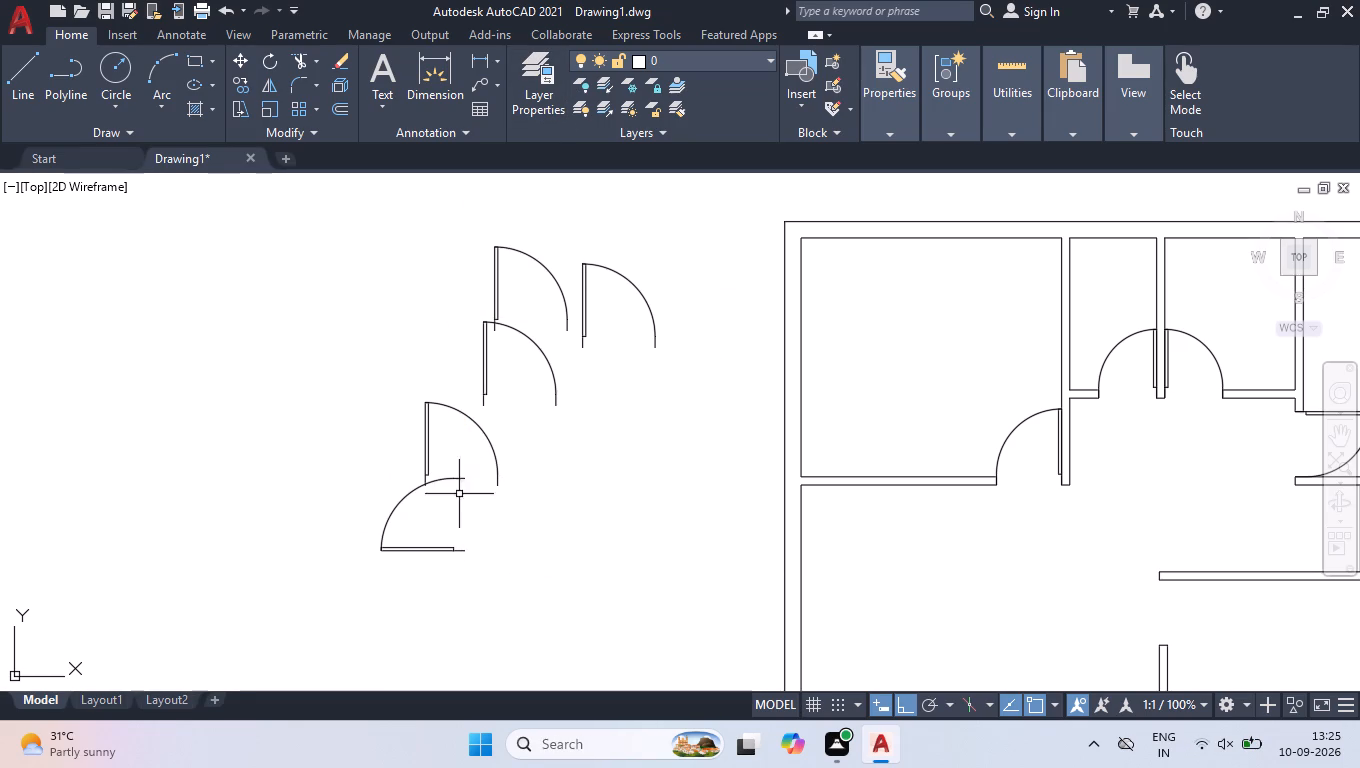
Flip the rotated door block vertically and move its hinge-side endpoint to the lower-left corner of the central horizontal wall's free end.
{"action": "left_click", "coordinate": [461, 469]}
{"action": "left_click", "coordinate": [452, 486]}
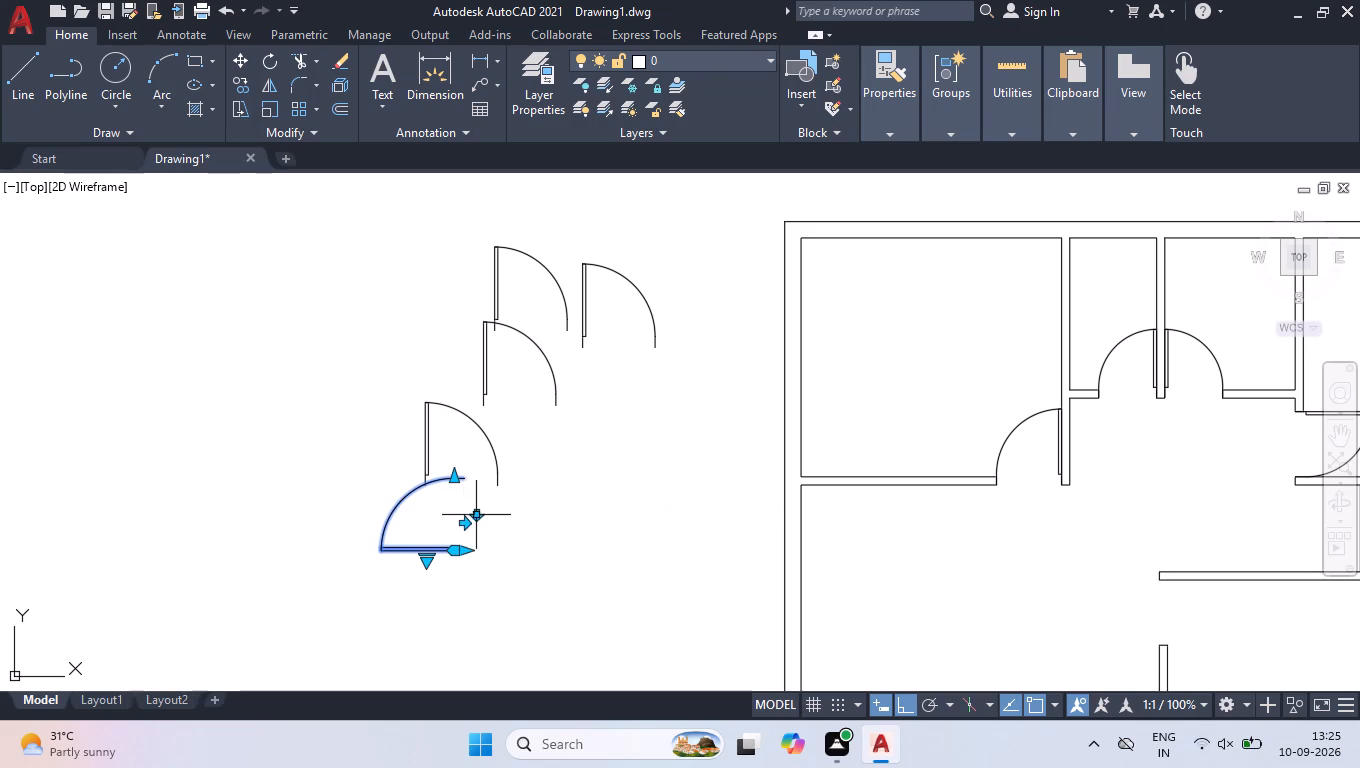
{"action": "left_click", "coordinate": [477, 519]}
{"action": "key", "text": "m"}
{"action": "key", "text": "Return"}
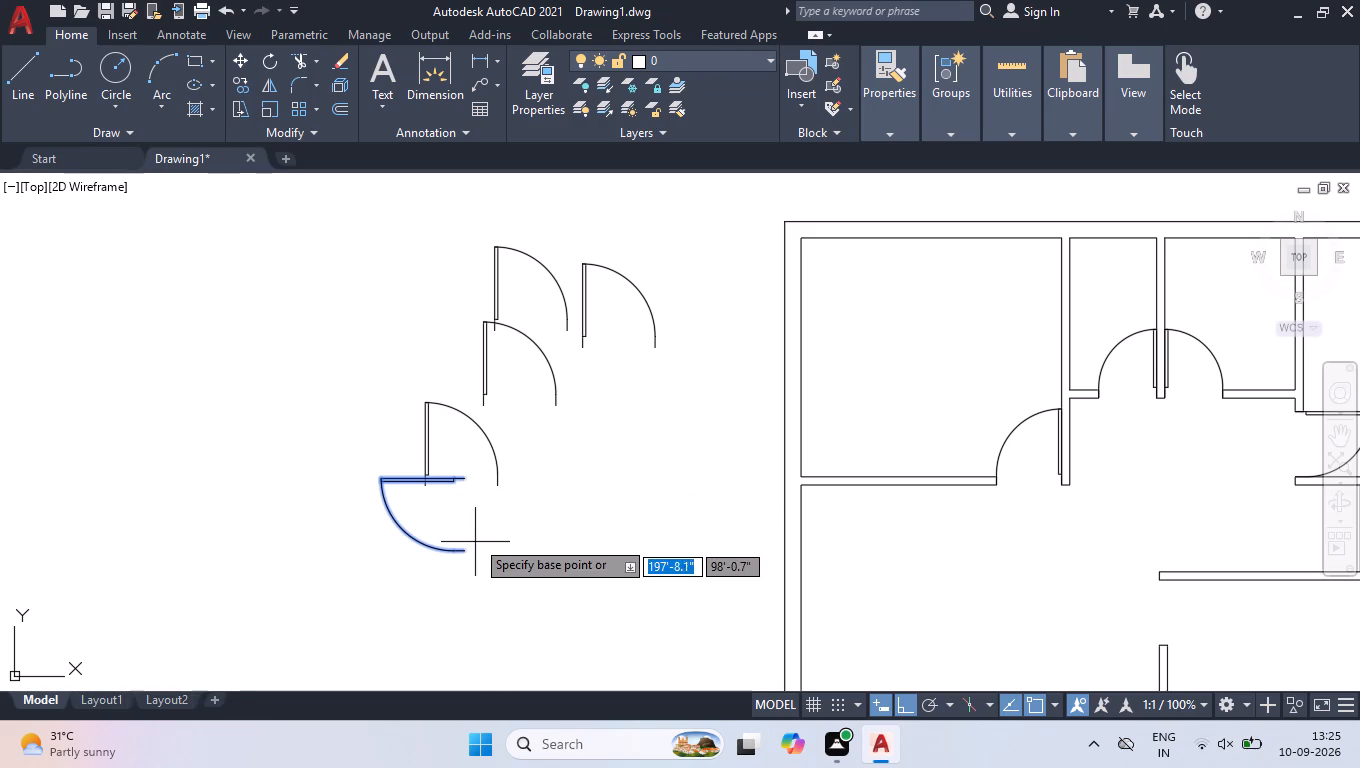
{"action": "left_click", "coordinate": [464, 481]}
{"action": "scroll", "coordinate": [469, 485], "scroll_direction": "down", "scroll_amount": 3}
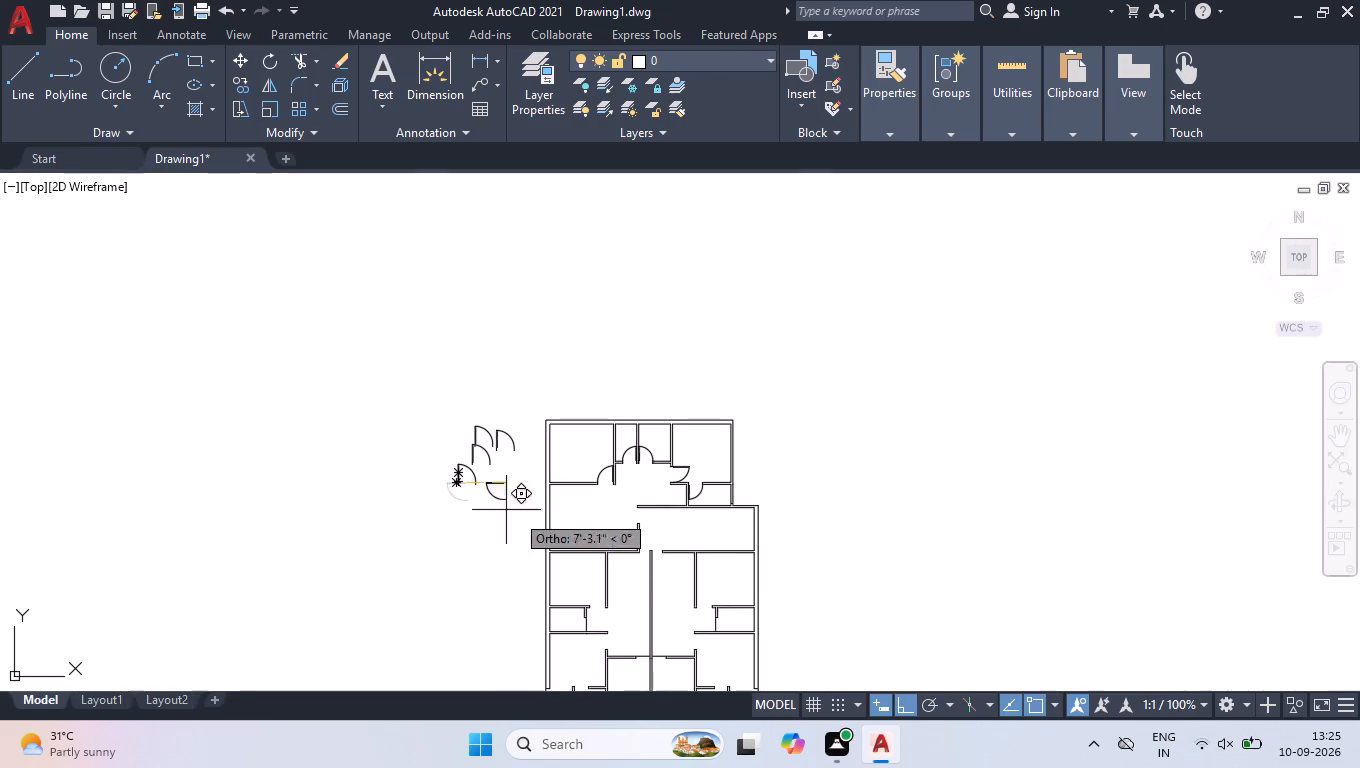
{"action": "scroll", "coordinate": [615, 539], "scroll_direction": "up", "scroll_amount": 3}
{"action": "scroll", "coordinate": [744, 454], "scroll_direction": "up", "scroll_amount": 3}
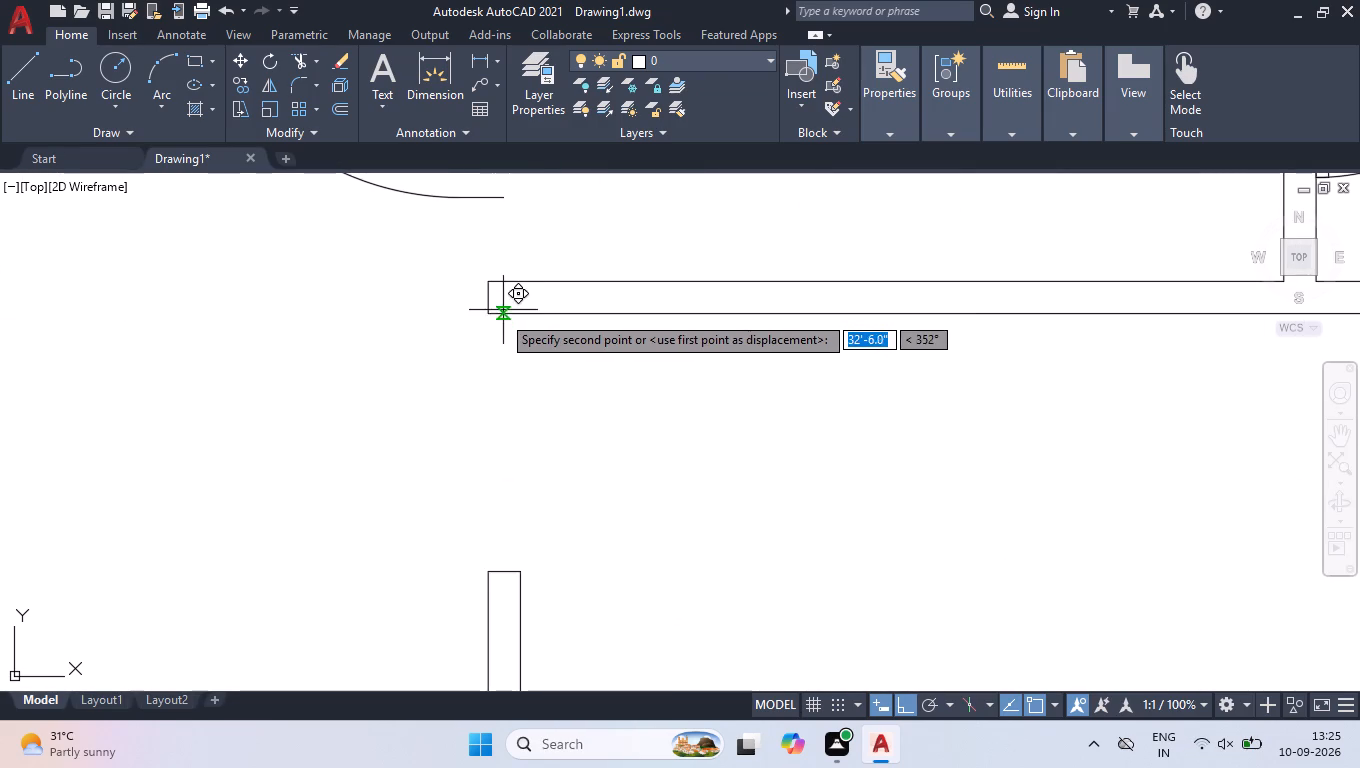
{"action": "left_click", "coordinate": [487, 316]}
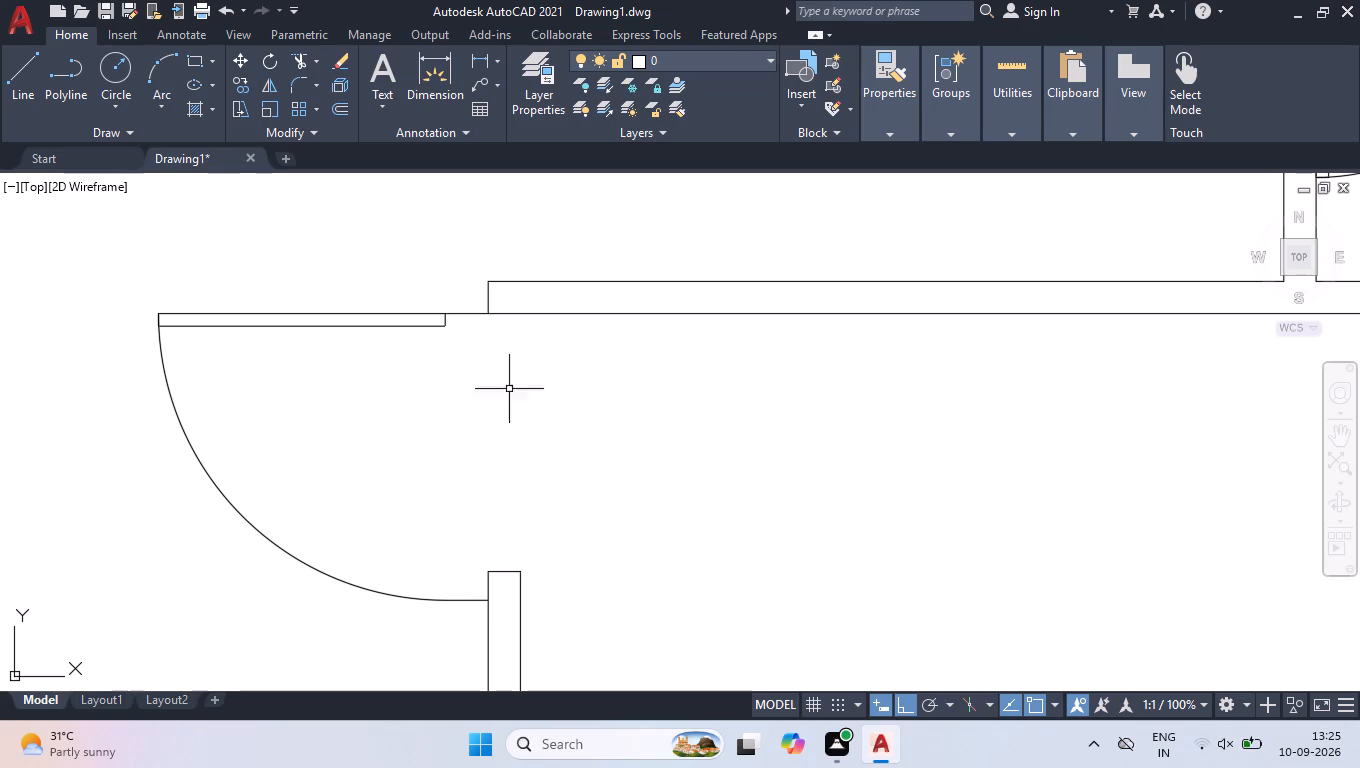
Narrow the door below the central horizontal wall so its latch side meets the top end of the vertical wall.
{"action": "left_click", "coordinate": [406, 597]}
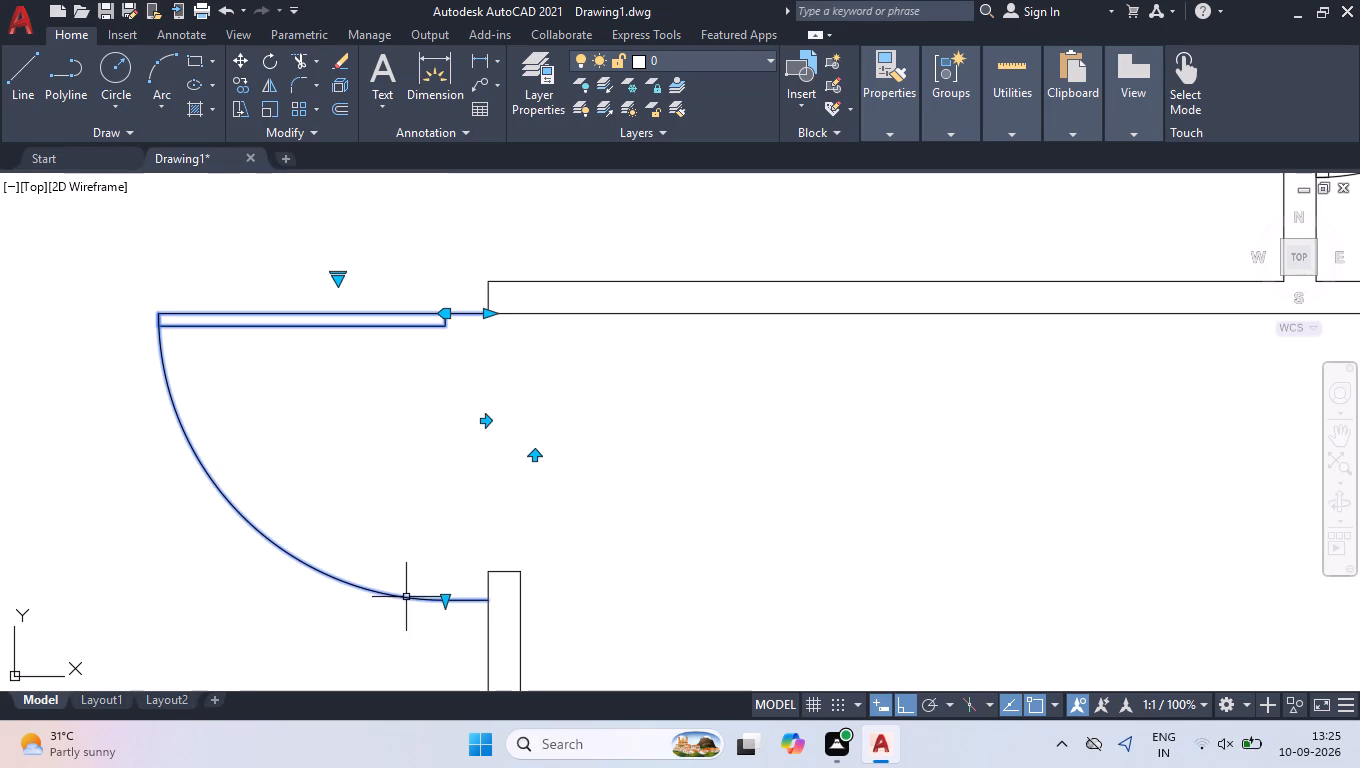
{"action": "left_click", "coordinate": [448, 601]}
{"action": "left_click", "coordinate": [447, 581]}
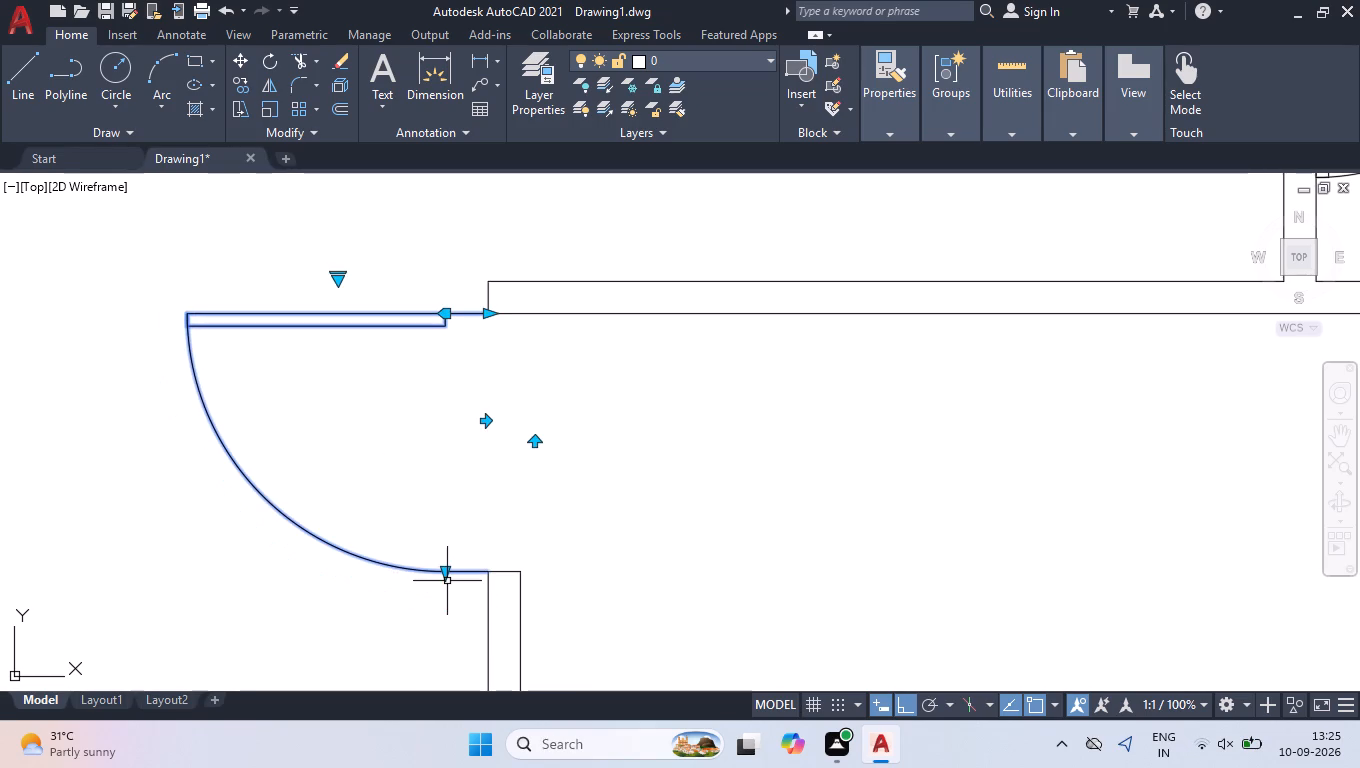
Move the narrowed door across the wall thickness, from the top-left to the top-right corner of the vertical wall's end.
{"action": "key", "text": "m"}
{"action": "key", "text": "Return"}
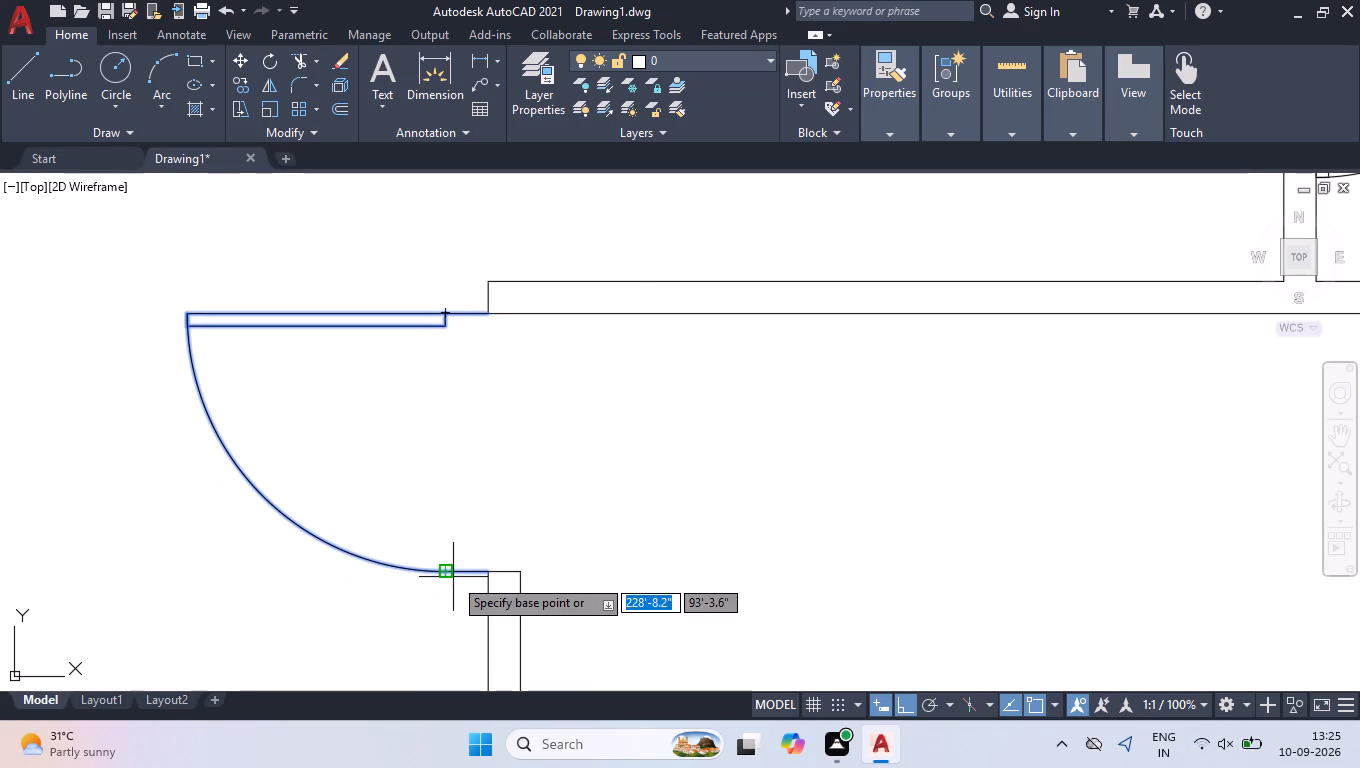
{"action": "scroll", "coordinate": [463, 581], "scroll_direction": "up", "scroll_amount": 3}
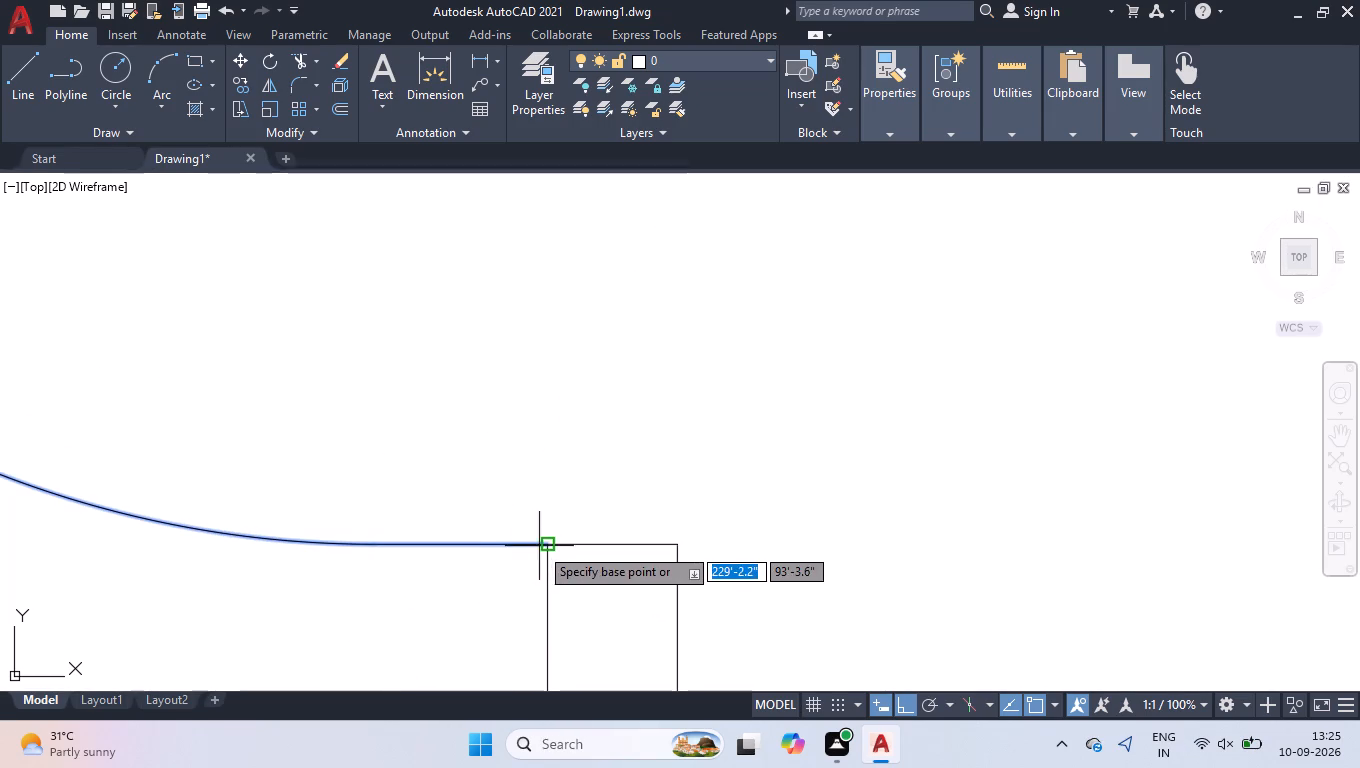
{"action": "left_click", "coordinate": [542, 546]}
{"action": "left_click", "coordinate": [681, 547]}
{"action": "right_click", "coordinate": [679, 541]}
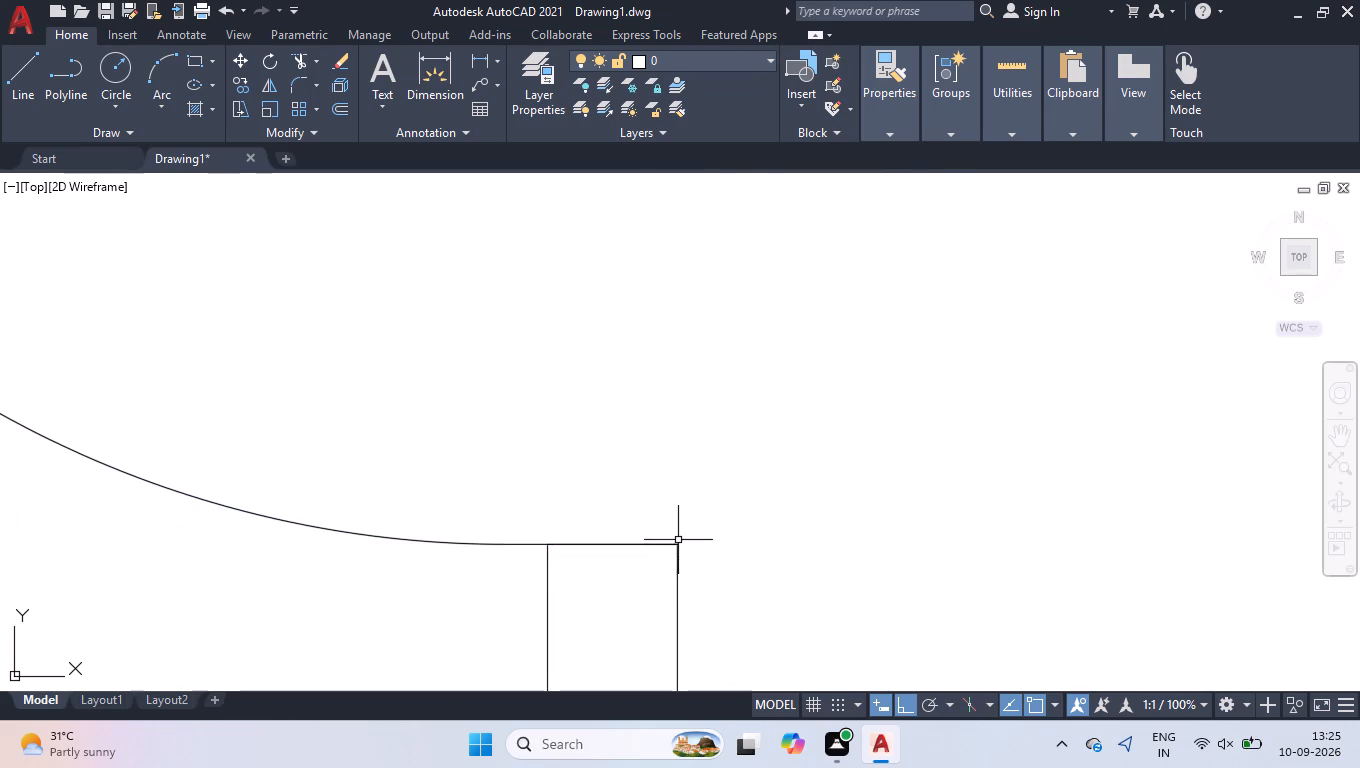
{"action": "left_click", "coordinate": [535, 443]}
{"action": "left_click", "coordinate": [616, 410]}
Flip the two lowest loose door blocks beside the plan vertically.
{"action": "scroll", "coordinate": [627, 410], "scroll_direction": "down", "scroll_amount": 2}
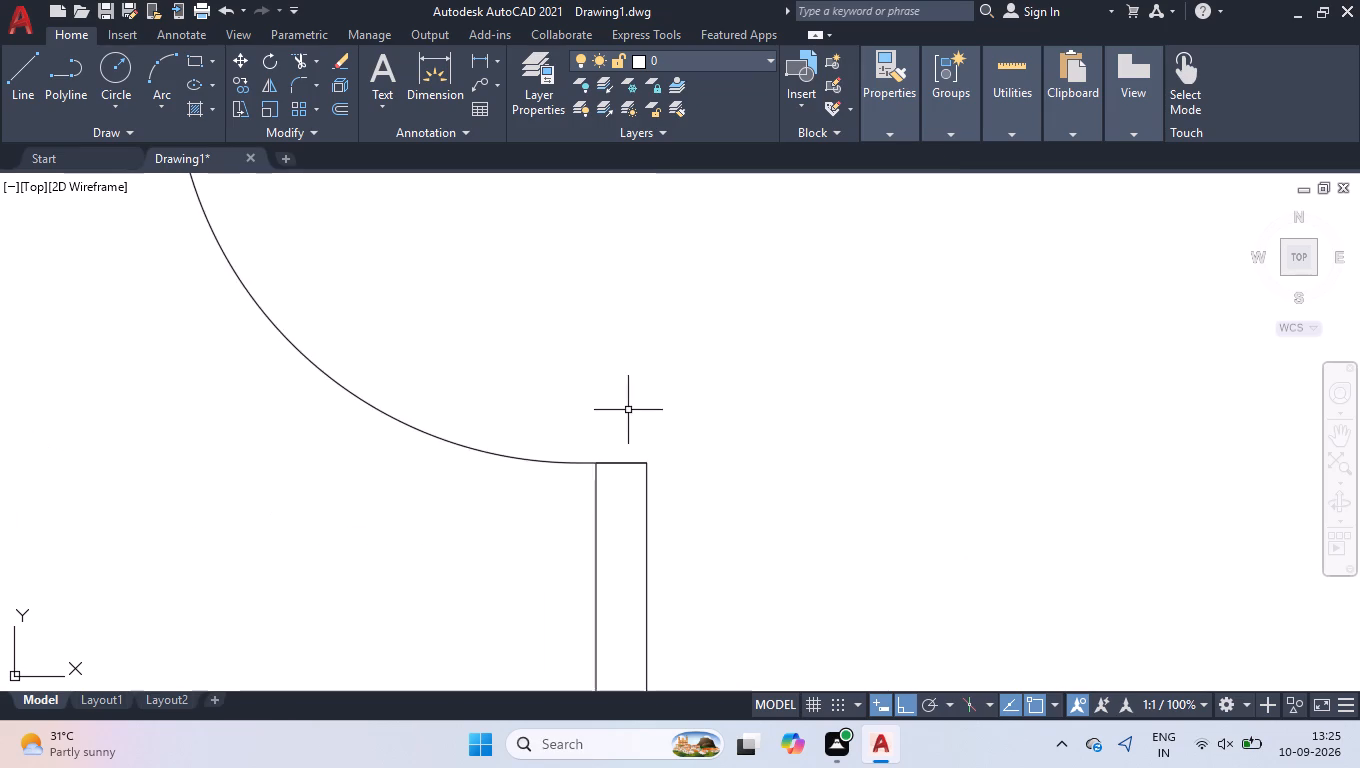
{"action": "scroll", "coordinate": [632, 412], "scroll_direction": "down", "scroll_amount": 7}
{"action": "scroll", "coordinate": [728, 453], "scroll_direction": "up", "scroll_amount": 1}
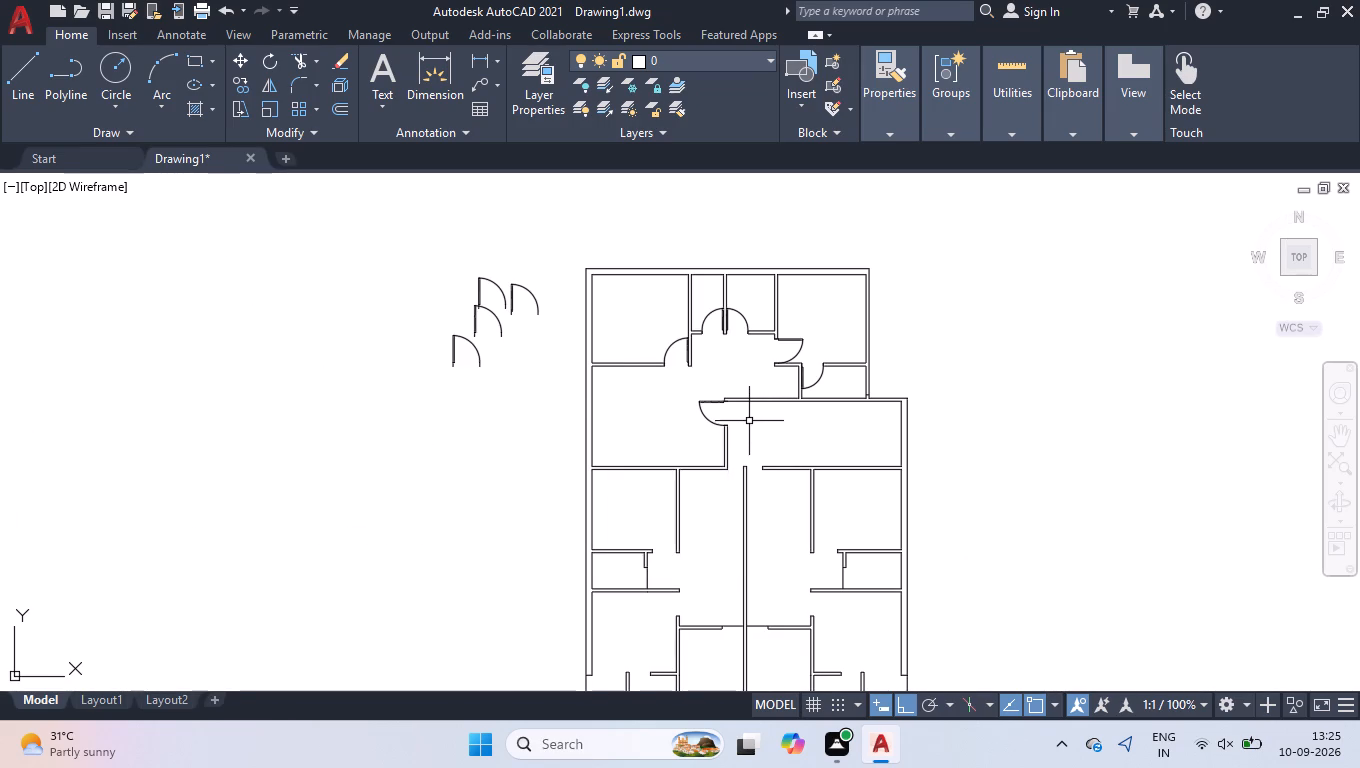
{"action": "scroll", "coordinate": [422, 349], "scroll_direction": "up", "scroll_amount": 2}
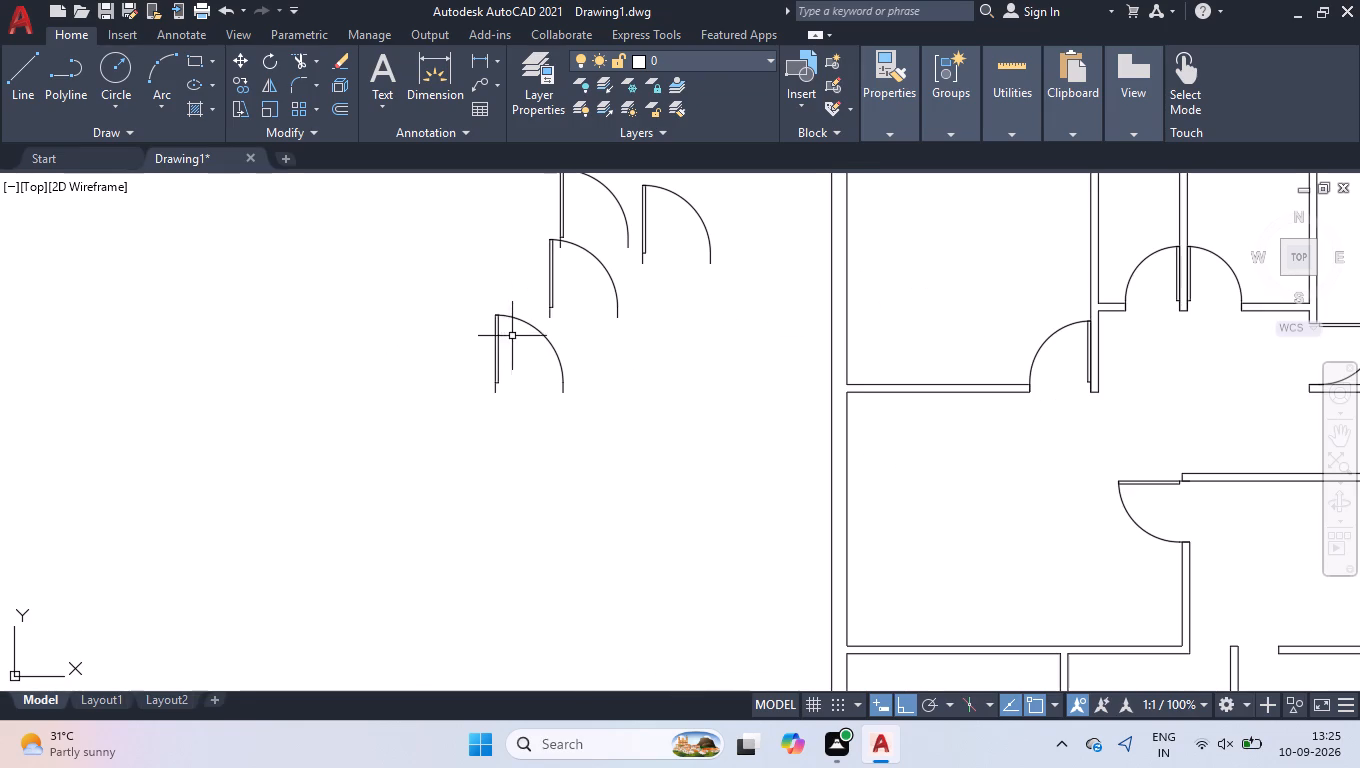
{"action": "left_click", "coordinate": [583, 300]}
{"action": "left_click", "coordinate": [492, 361]}
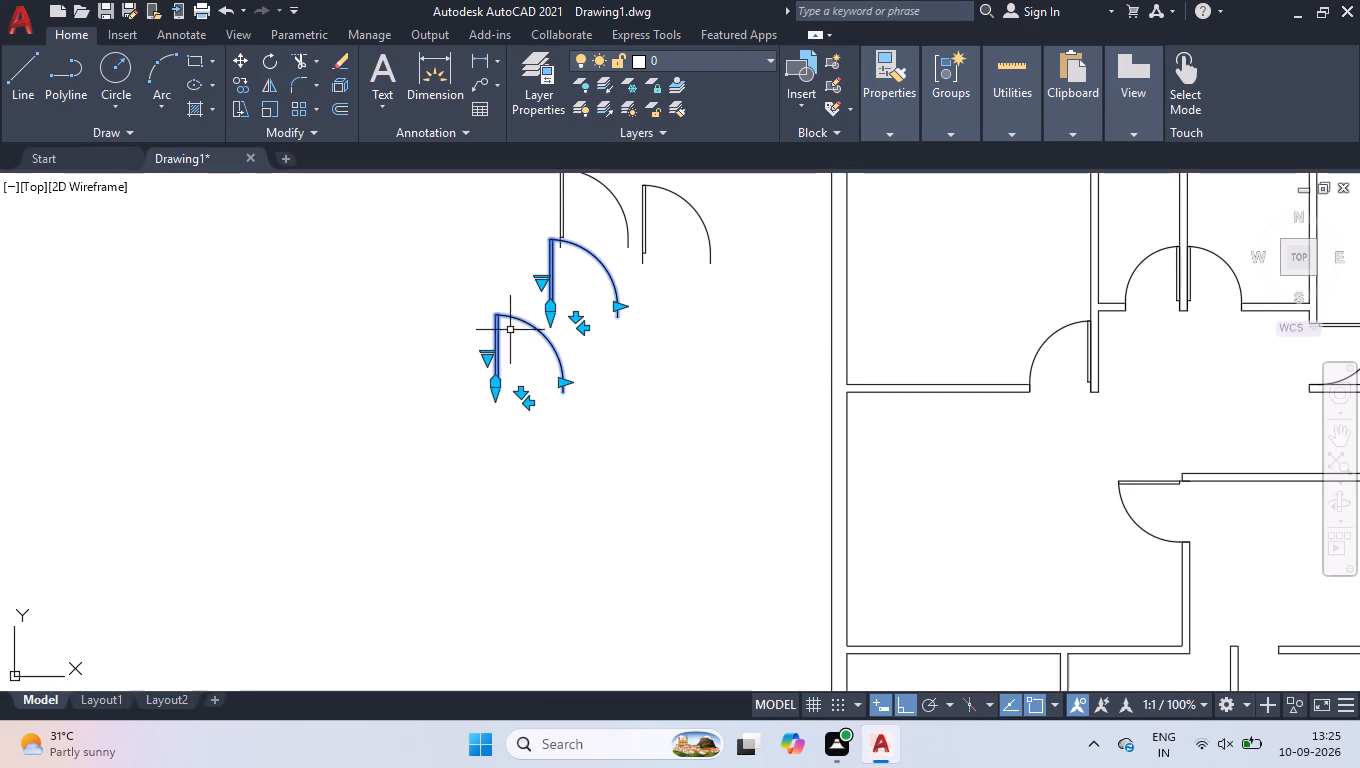
{"action": "left_click", "coordinate": [577, 317]}
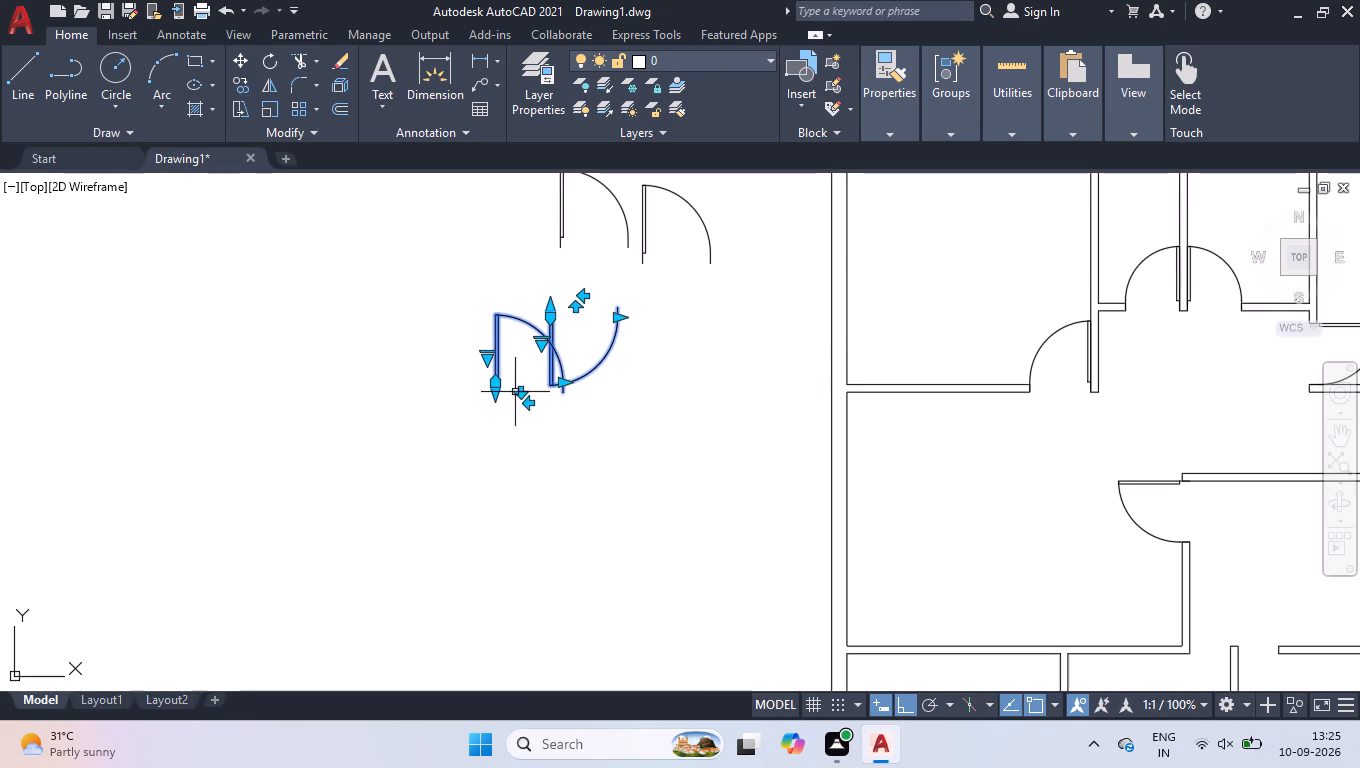
{"action": "left_click", "coordinate": [521, 392]}
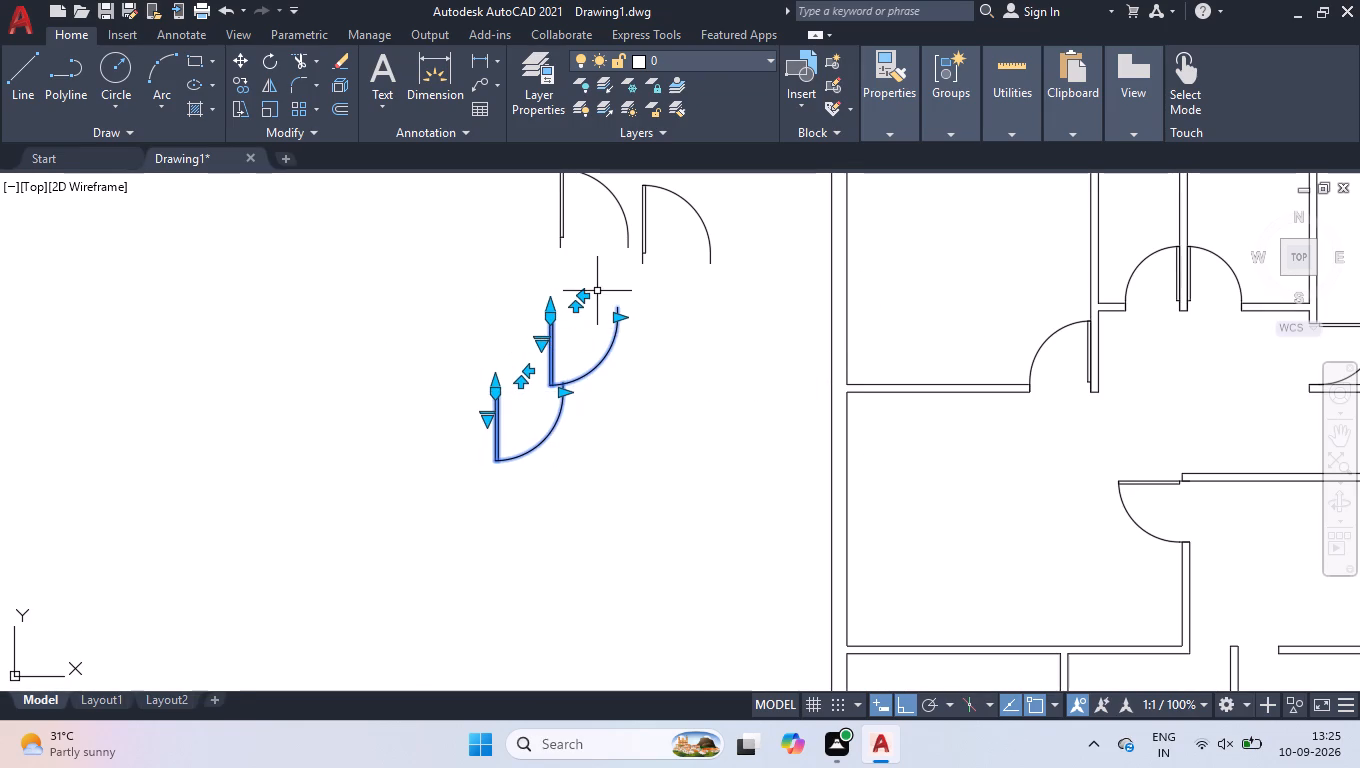
Flip the upper of the two selected loose door blocks horizontally.
{"action": "left_click", "coordinate": [584, 296]}
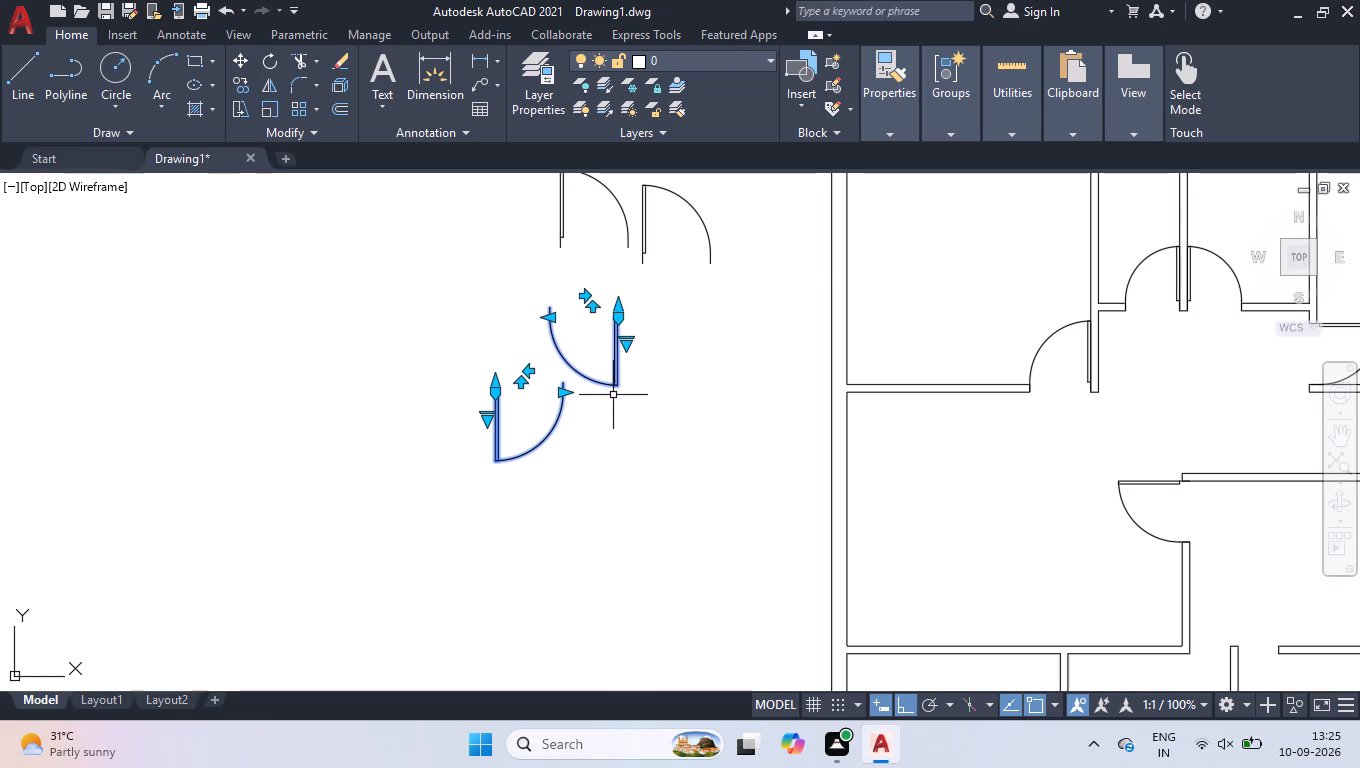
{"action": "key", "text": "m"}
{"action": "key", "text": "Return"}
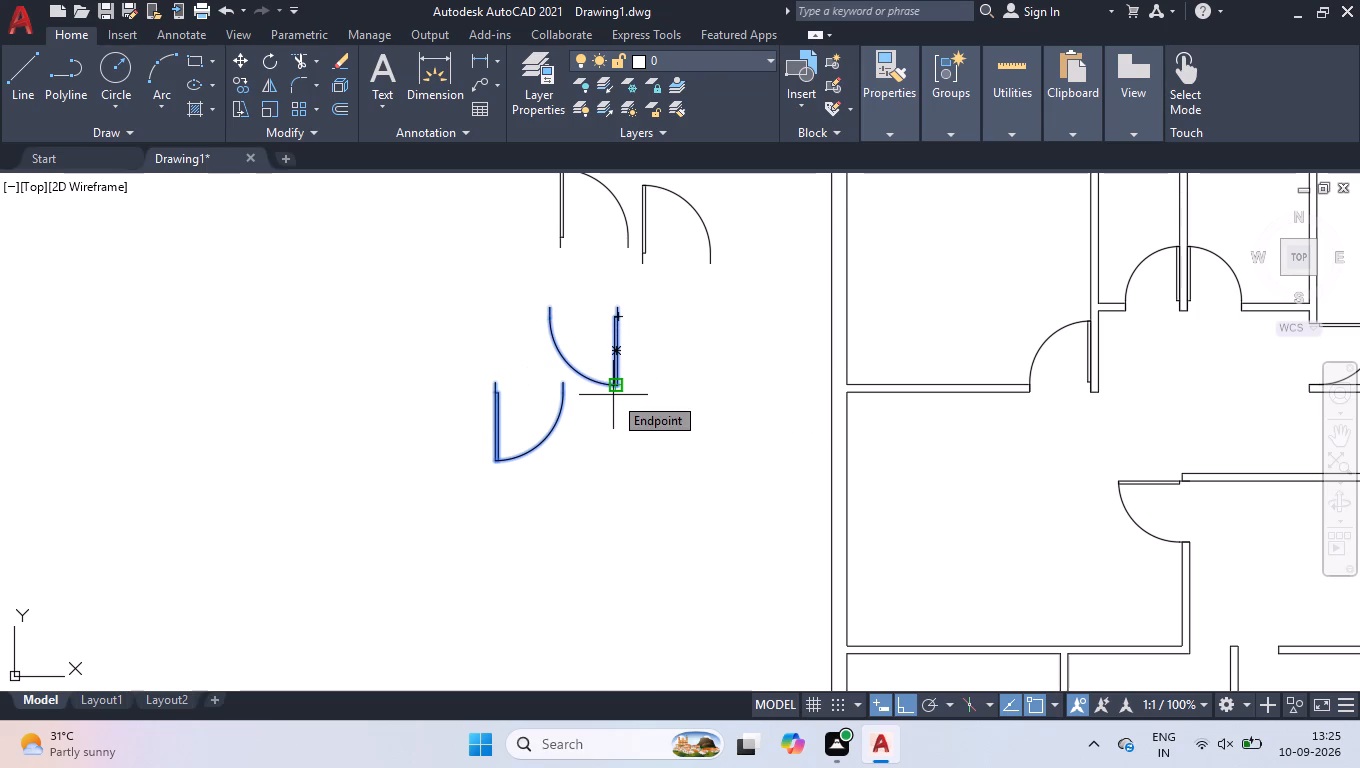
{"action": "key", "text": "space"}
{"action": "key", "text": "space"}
Move the lowest loose door by its hinge-side jamb endpoint to the top-right corner of the central vertical wall's free end.
{"action": "key", "text": "space"}
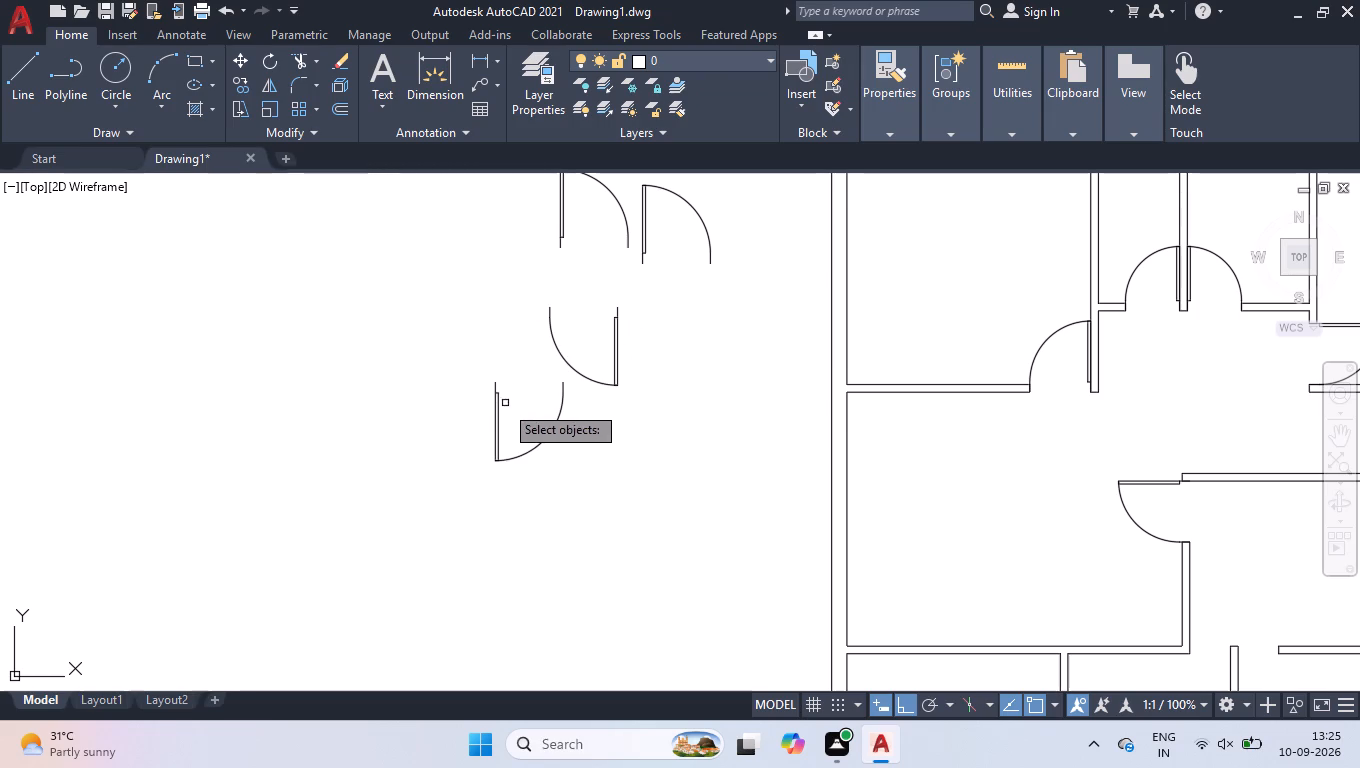
{"action": "left_click", "coordinate": [503, 404]}
{"action": "left_click", "coordinate": [486, 404]}
{"action": "key", "text": "space"}
{"action": "left_click", "coordinate": [496, 381]}
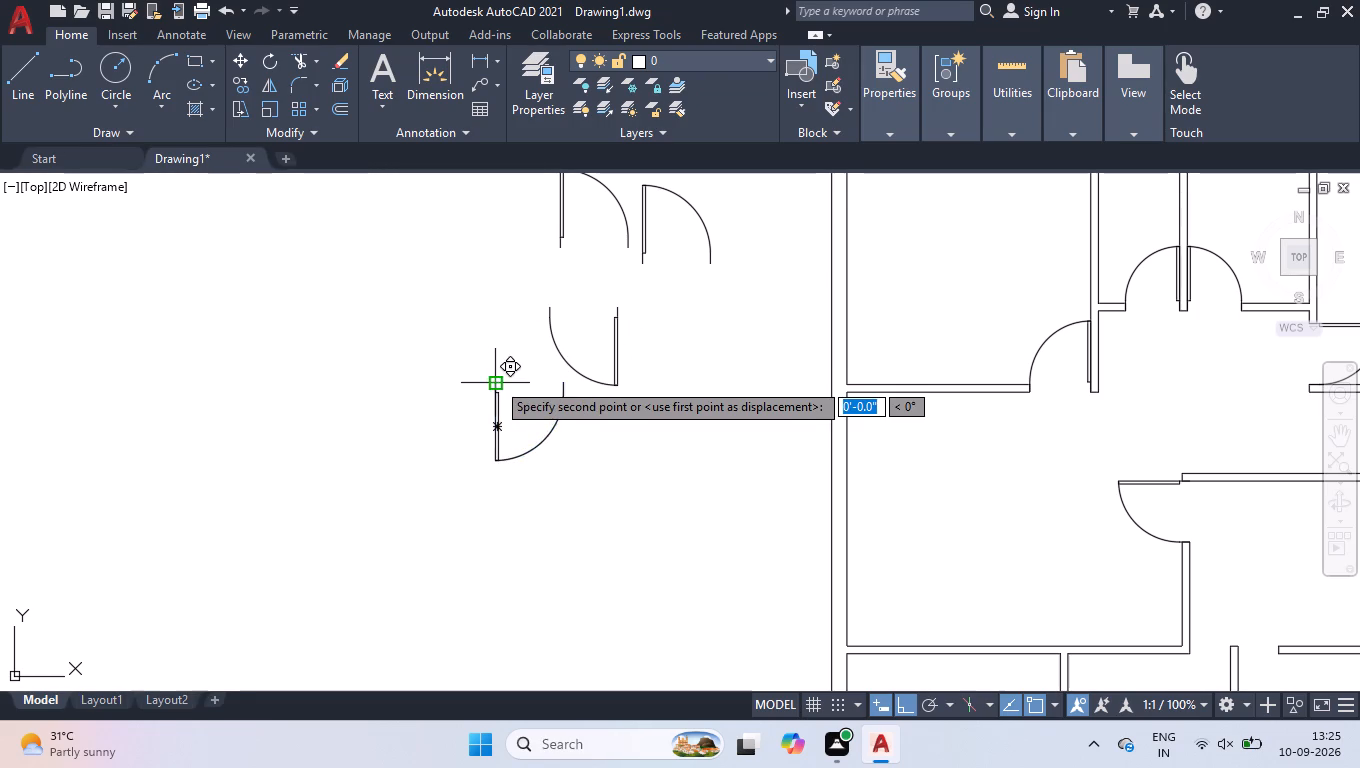
{"action": "scroll", "coordinate": [496, 381], "scroll_direction": "down", "scroll_amount": 3}
{"action": "scroll", "coordinate": [663, 441], "scroll_direction": "up", "scroll_amount": 5}
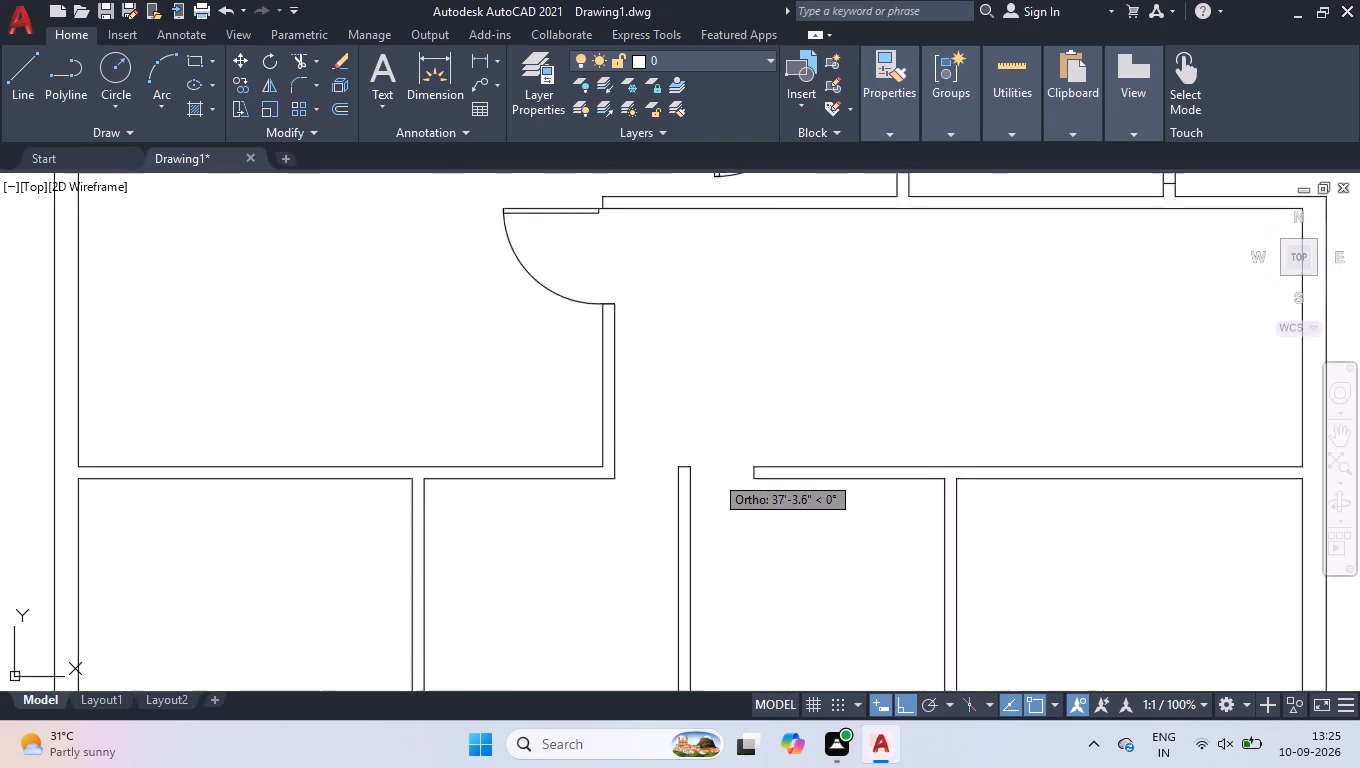
{"action": "scroll", "coordinate": [714, 473], "scroll_direction": "up", "scroll_amount": 1}
{"action": "left_click", "coordinate": [649, 464]}
Narrow the door just placed so its latch side meets the end of the horizontal wall to its right.
{"action": "left_click", "coordinate": [932, 522]}
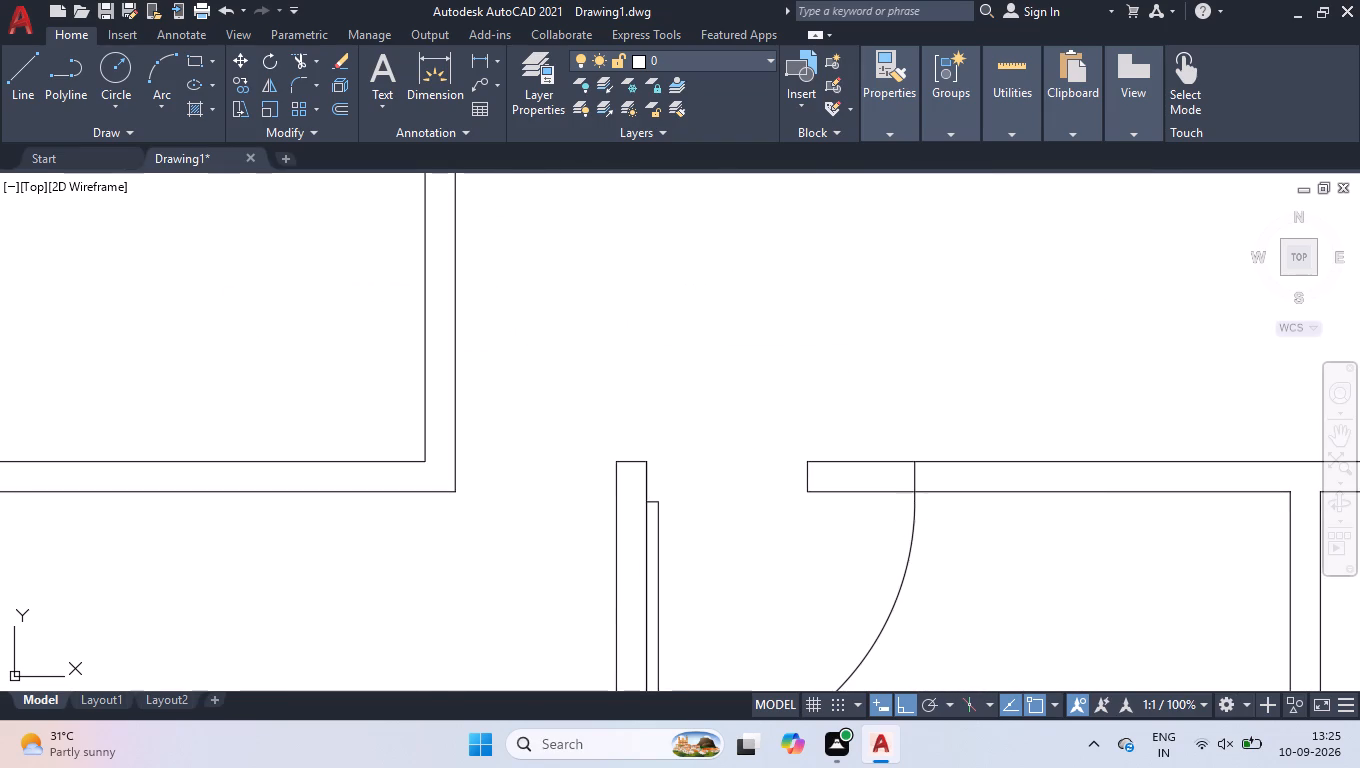
{"action": "left_click", "coordinate": [793, 563]}
{"action": "left_click", "coordinate": [916, 505]}
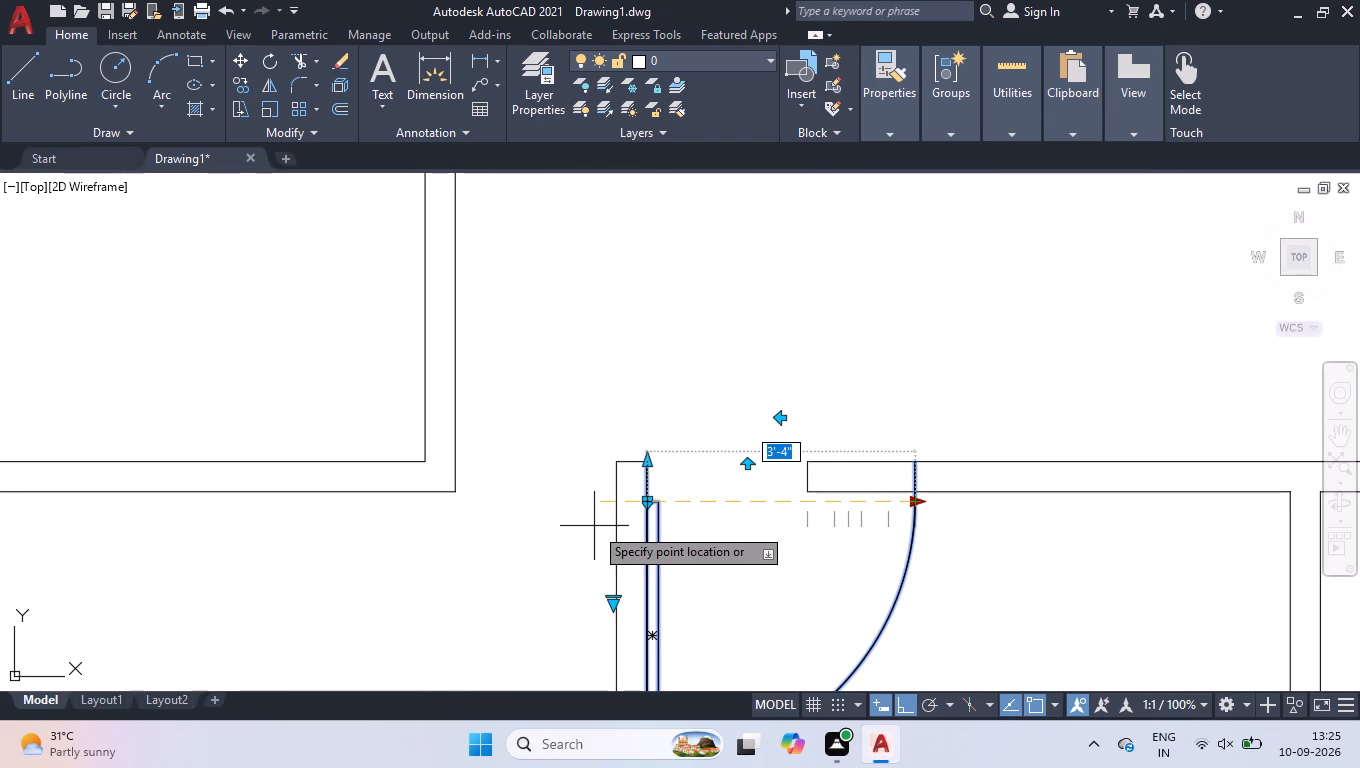
{"action": "left_click", "coordinate": [727, 536]}
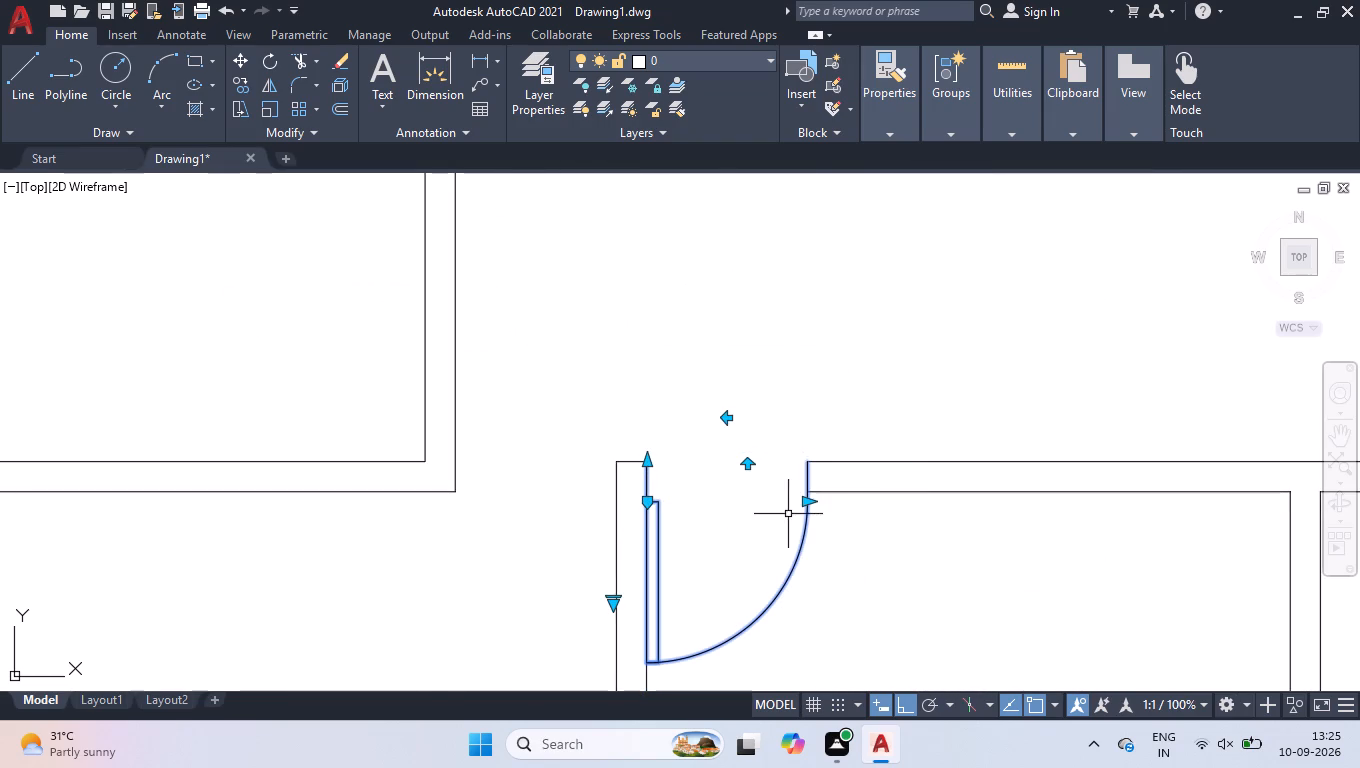
{"action": "left_click", "coordinate": [809, 506]}
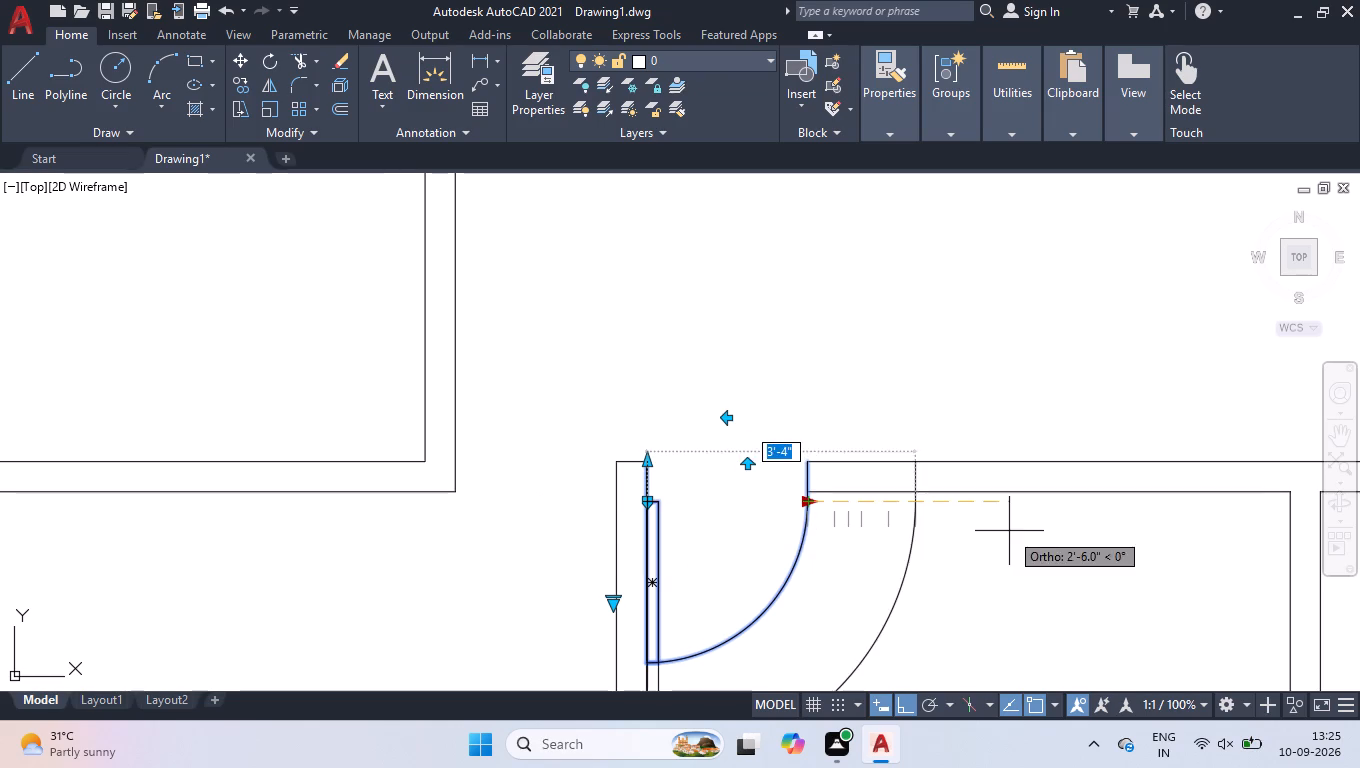
{"action": "left_click", "coordinate": [473, 522]}
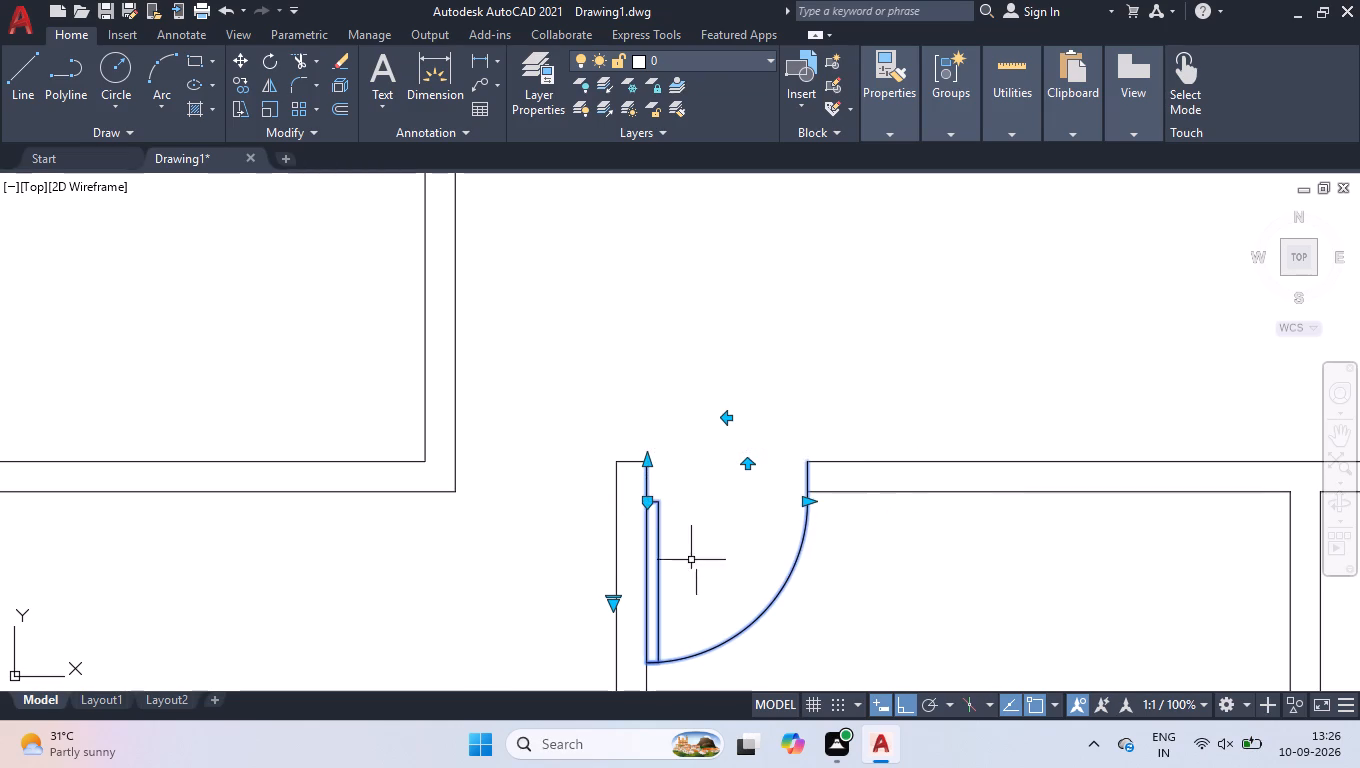
{"action": "scroll", "coordinate": [719, 533], "scroll_direction": "down", "scroll_amount": 3}
{"action": "right_click", "coordinate": [717, 496]}
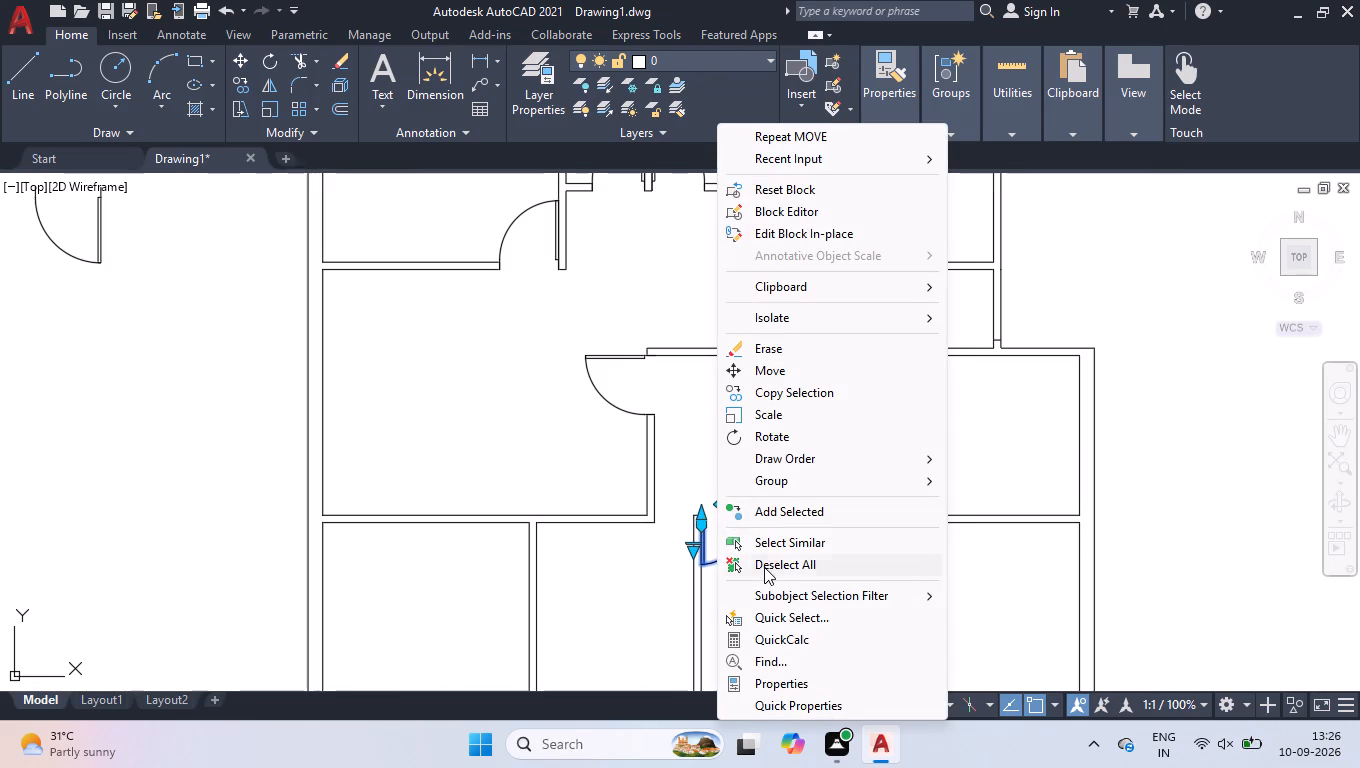
{"action": "left_click", "coordinate": [764, 567]}
Move the horizontally flipped loose door by its hinge-side jamb endpoint to the top-left corner of the central vertical wall's free end.
{"action": "left_click", "coordinate": [93, 234]}
{"action": "left_click", "coordinate": [52, 277]}
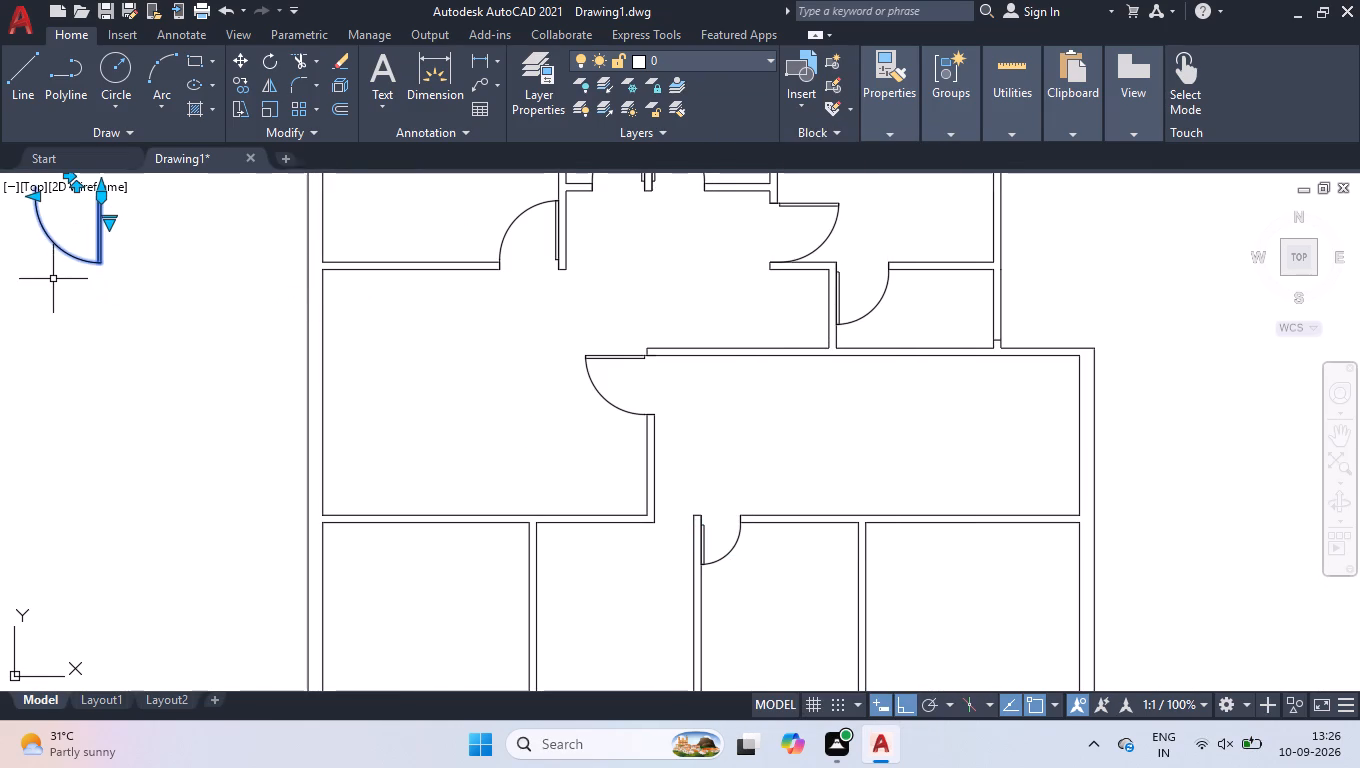
{"action": "key", "text": "space"}
{"action": "left_click", "coordinate": [83, 251]}
{"action": "left_click", "coordinate": [48, 283]}
{"action": "key", "text": "m"}
{"action": "key", "text": "Return"}
{"action": "scroll", "coordinate": [85, 341], "scroll_direction": "down", "scroll_amount": 1}
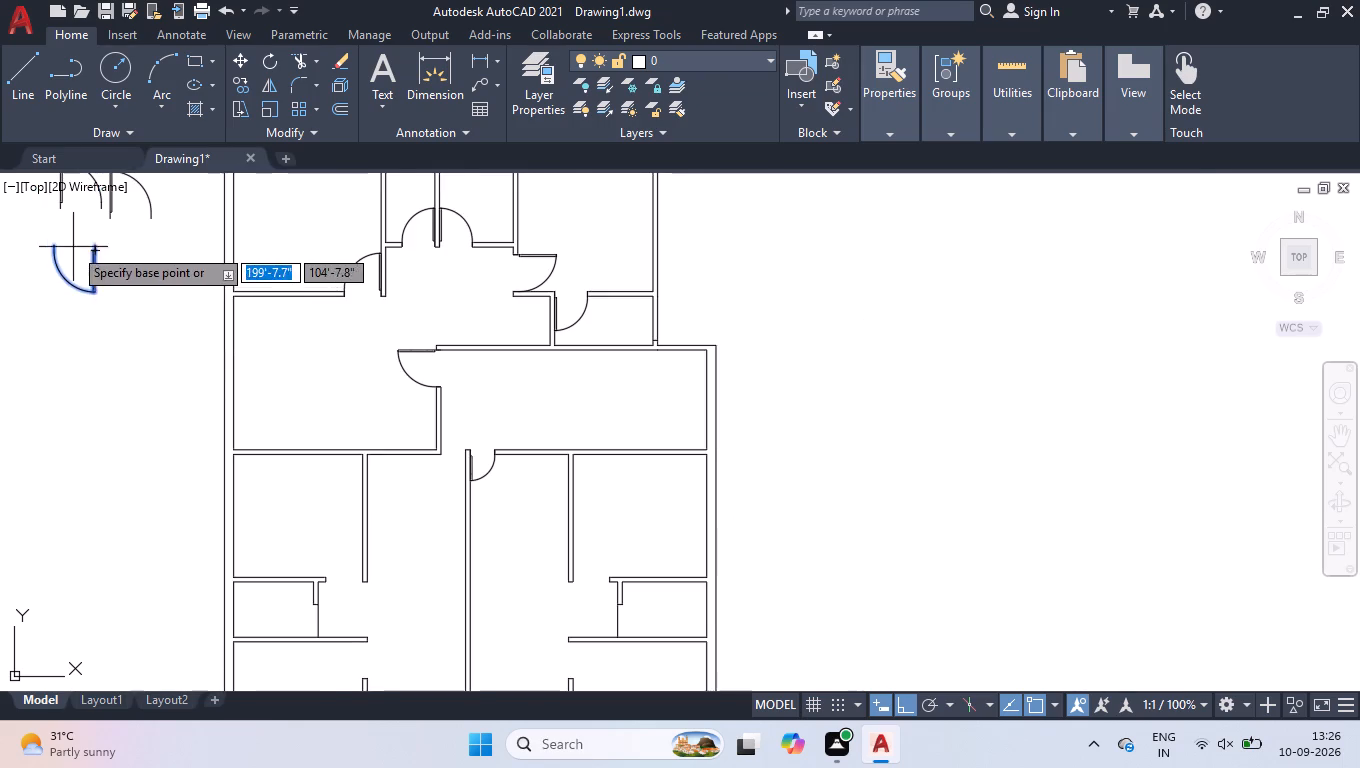
{"action": "scroll", "coordinate": [73, 247], "scroll_direction": "up", "scroll_amount": 2}
{"action": "left_click", "coordinate": [126, 241]}
{"action": "scroll", "coordinate": [403, 315], "scroll_direction": "down", "scroll_amount": 1}
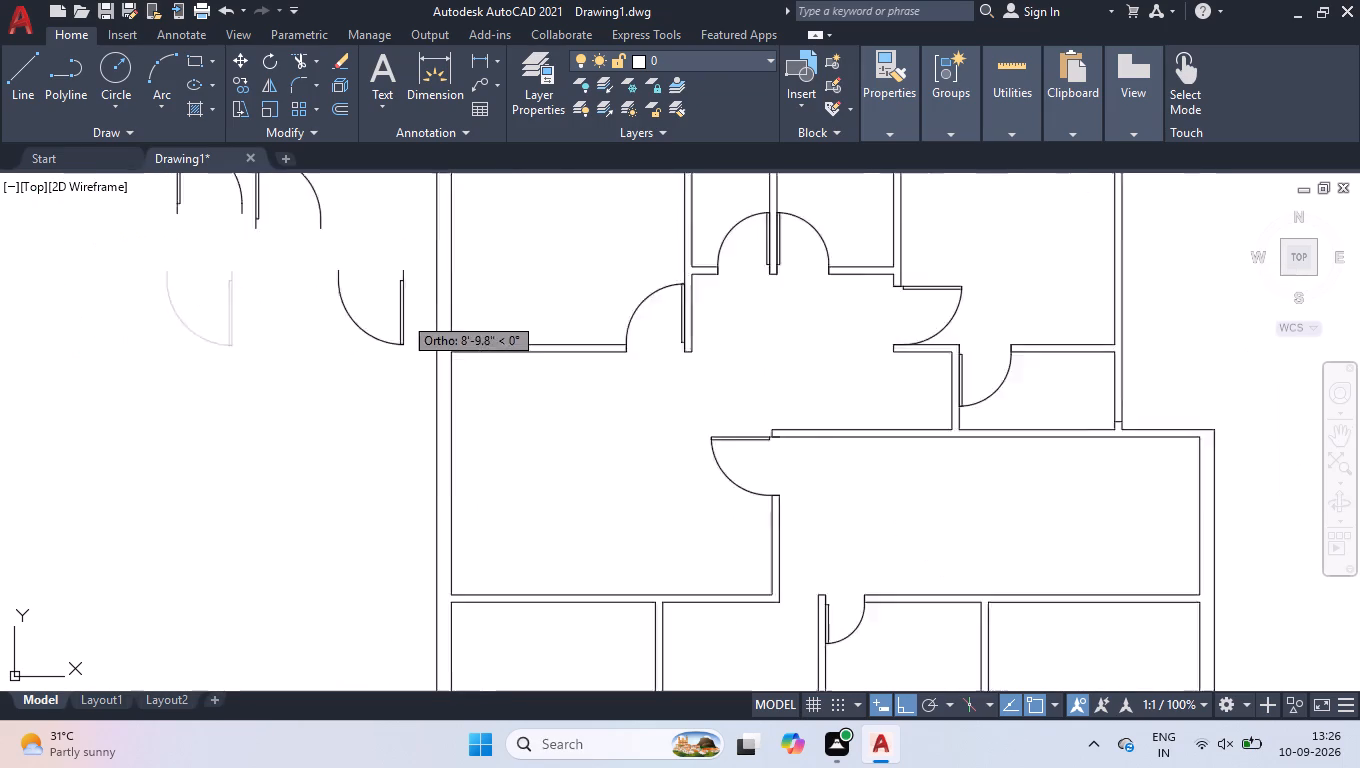
{"action": "scroll", "coordinate": [403, 315], "scroll_direction": "down", "scroll_amount": 1}
{"action": "scroll", "coordinate": [612, 510], "scroll_direction": "up", "scroll_amount": 2}
{"action": "scroll", "coordinate": [695, 478], "scroll_direction": "up", "scroll_amount": 2}
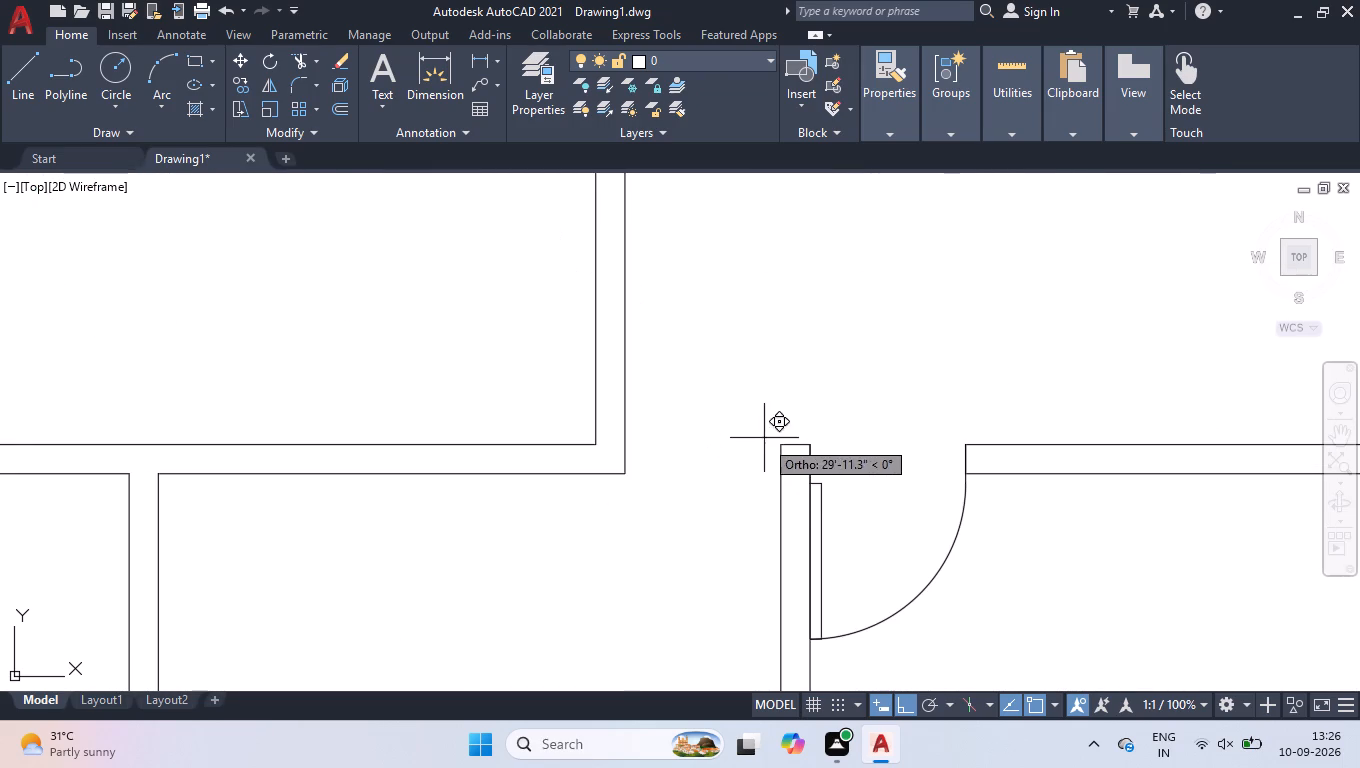
{"action": "left_click", "coordinate": [779, 446]}
Narrow this second door so its latch side meets the wall corner on the opening's left.
{"action": "left_click", "coordinate": [526, 504]}
{"action": "left_click", "coordinate": [471, 520]}
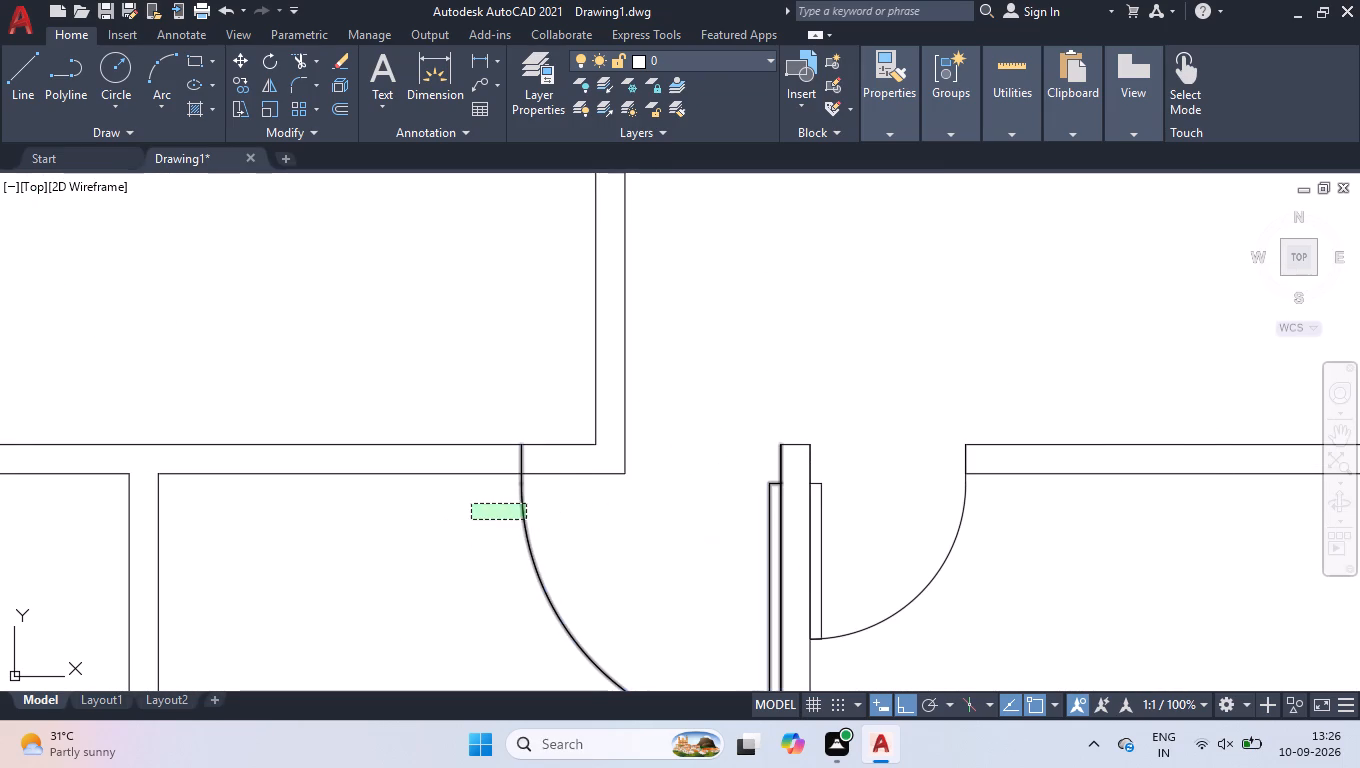
{"action": "left_click", "coordinate": [522, 485]}
{"action": "left_click", "coordinate": [734, 521]}
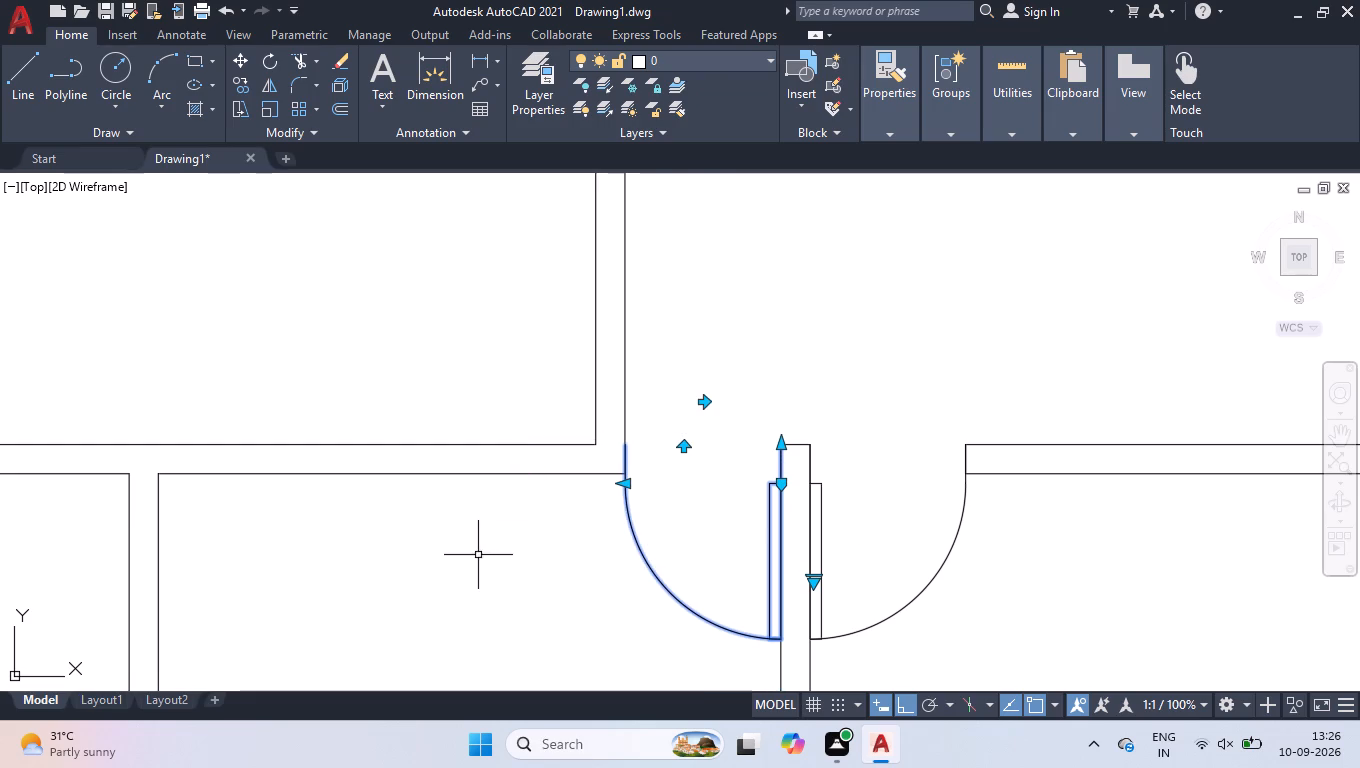
{"action": "right_click", "coordinate": [475, 555]}
{"action": "left_click", "coordinate": [527, 559]}
Copy the two doors beside the central wall's top end down to where that wall meets the lower horizontal wall's upper line.
{"action": "scroll", "coordinate": [684, 569], "scroll_direction": "down", "scroll_amount": 3}
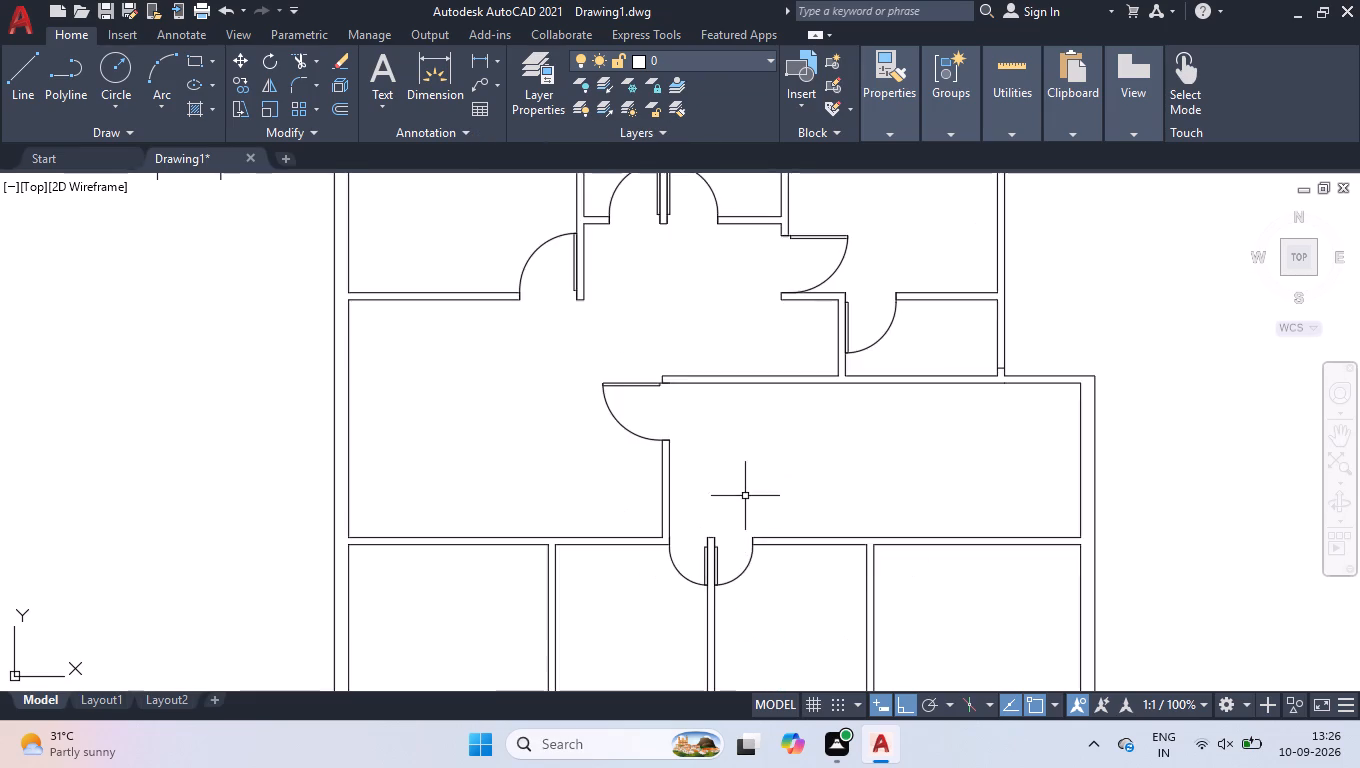
{"action": "scroll", "coordinate": [745, 494], "scroll_direction": "down", "scroll_amount": 2}
{"action": "scroll", "coordinate": [733, 541], "scroll_direction": "up", "scroll_amount": 2}
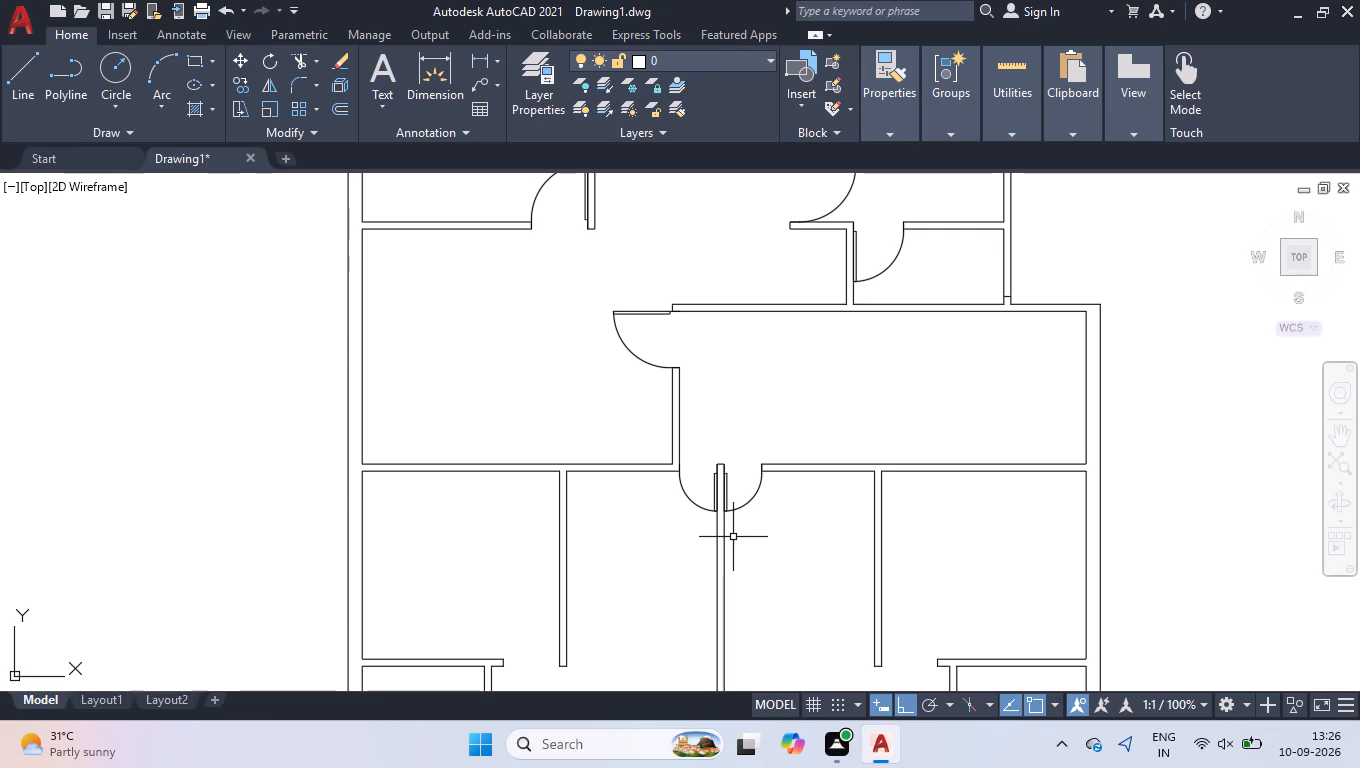
{"action": "scroll", "coordinate": [948, 467], "scroll_direction": "down", "scroll_amount": 2}
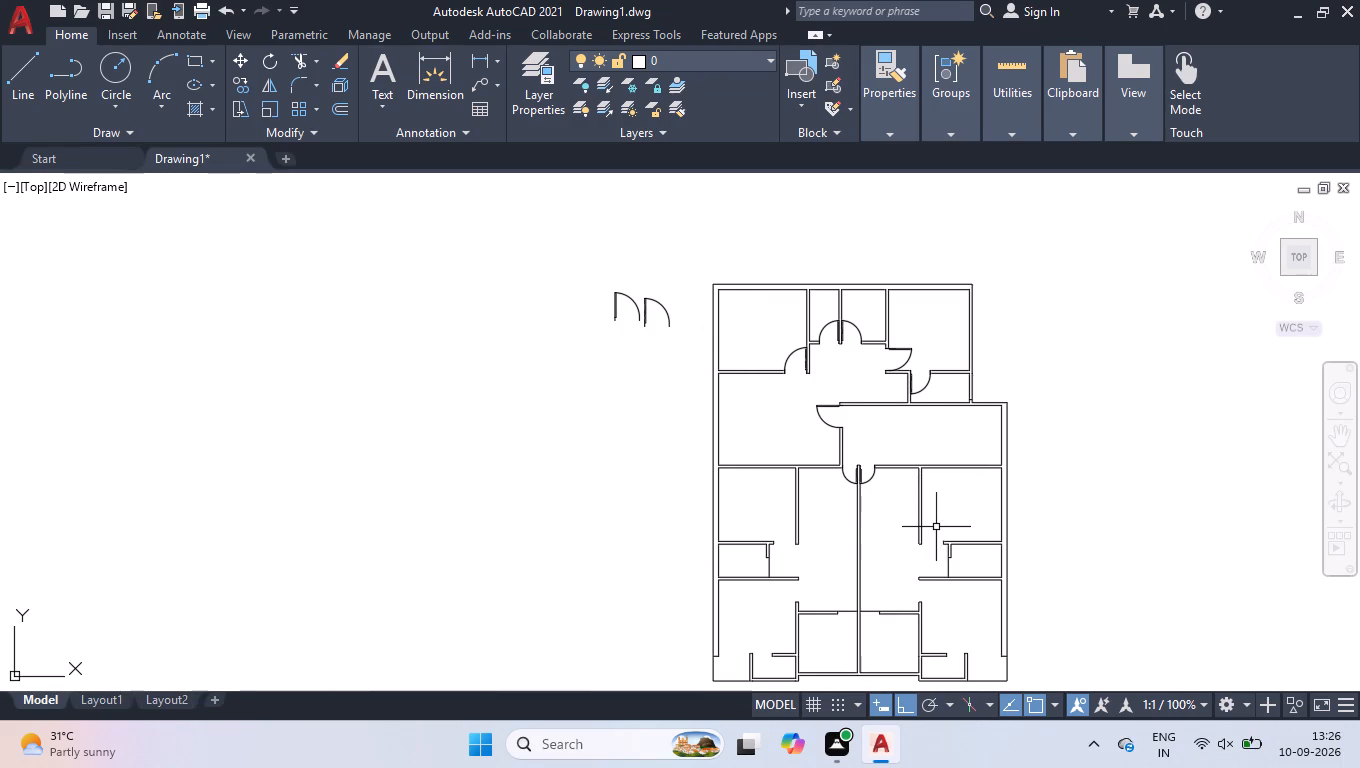
{"action": "scroll", "coordinate": [889, 523], "scroll_direction": "up", "scroll_amount": 1}
{"action": "left_click", "coordinate": [852, 455]}
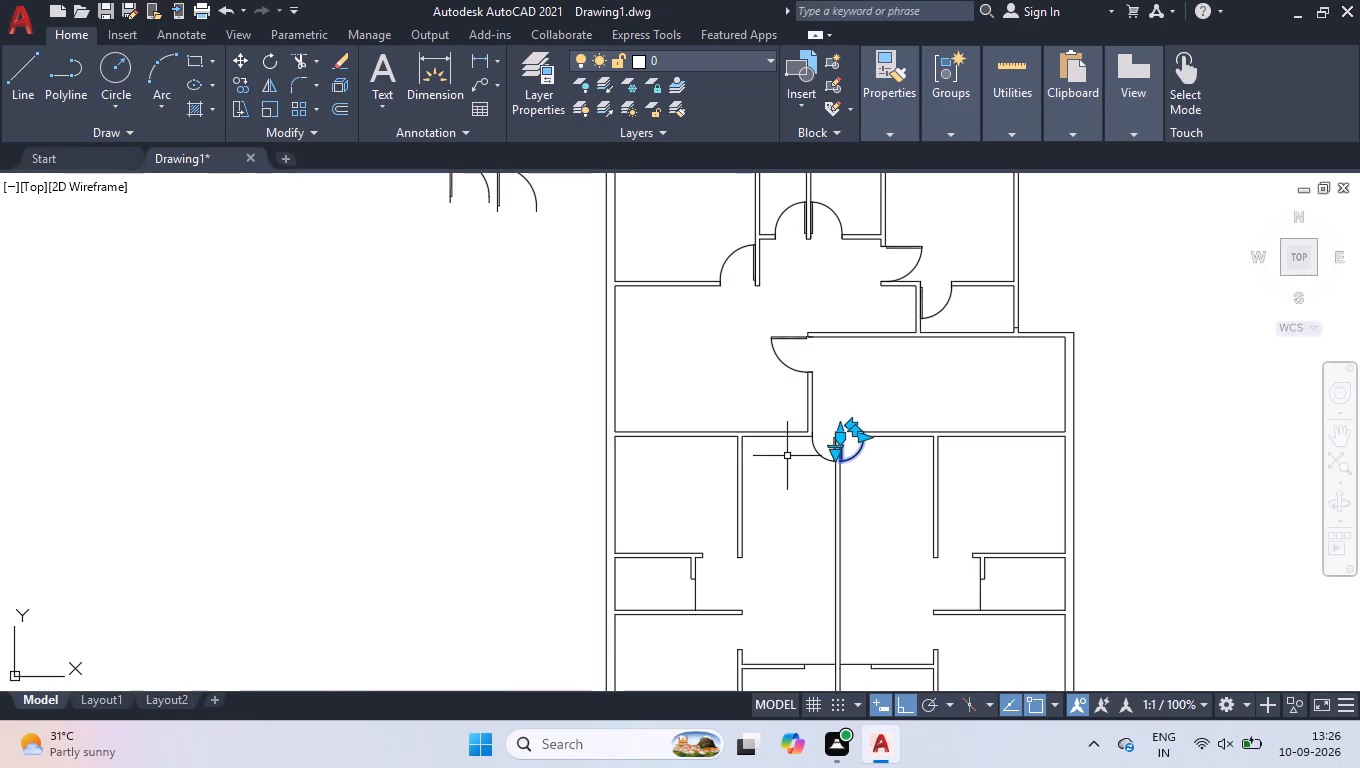
{"action": "left_click", "coordinate": [815, 453]}
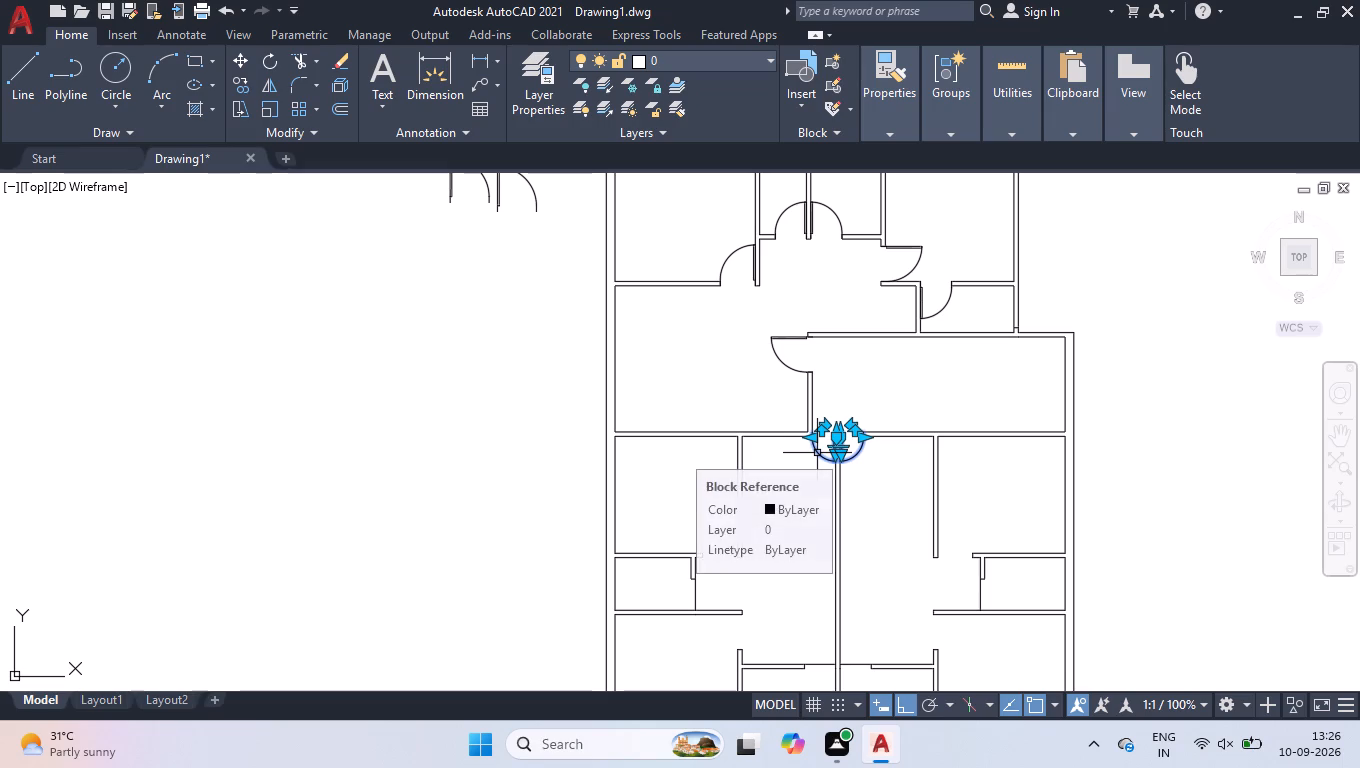
{"action": "type", "text": "co"}
{"action": "key", "text": "Return"}
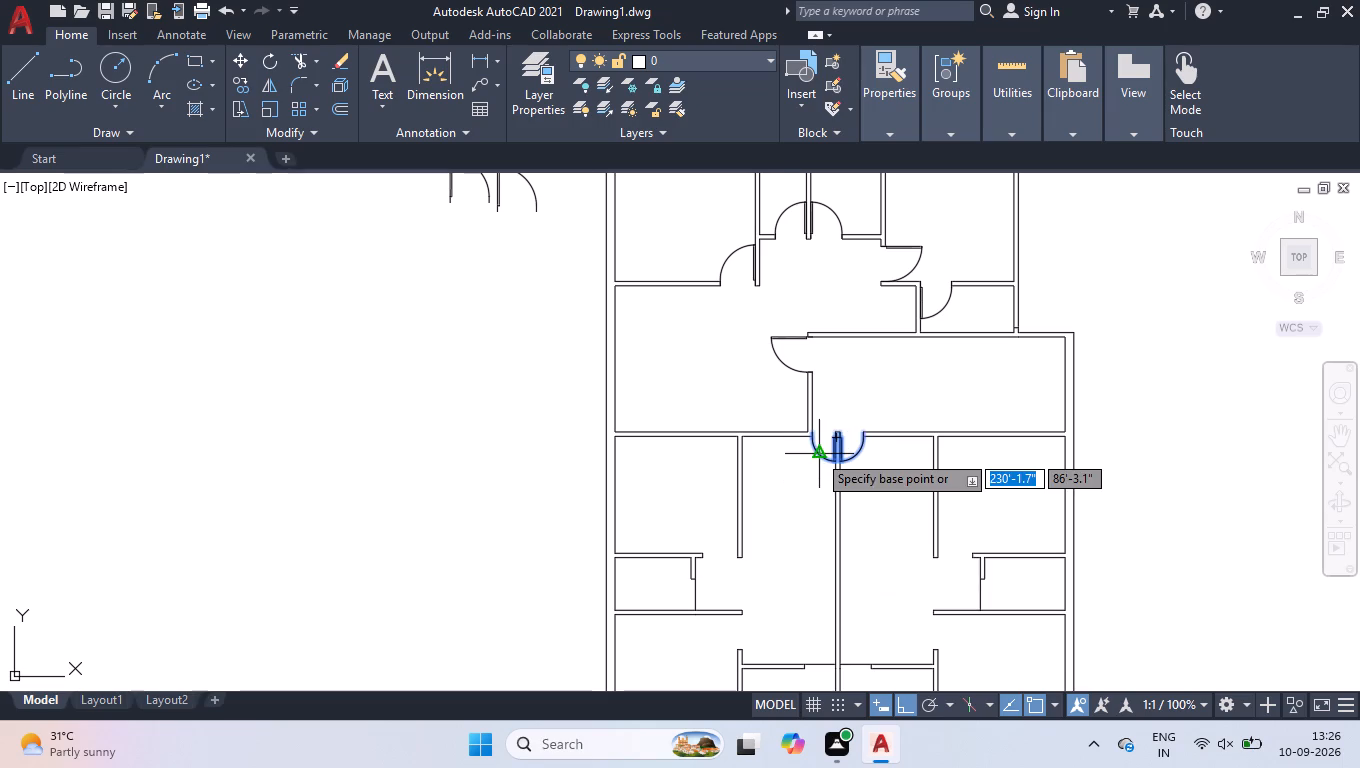
{"action": "scroll", "coordinate": [817, 453], "scroll_direction": "up", "scroll_amount": 3}
{"action": "scroll", "coordinate": [911, 378], "scroll_direction": "up", "scroll_amount": 2}
{"action": "left_click", "coordinate": [869, 371]}
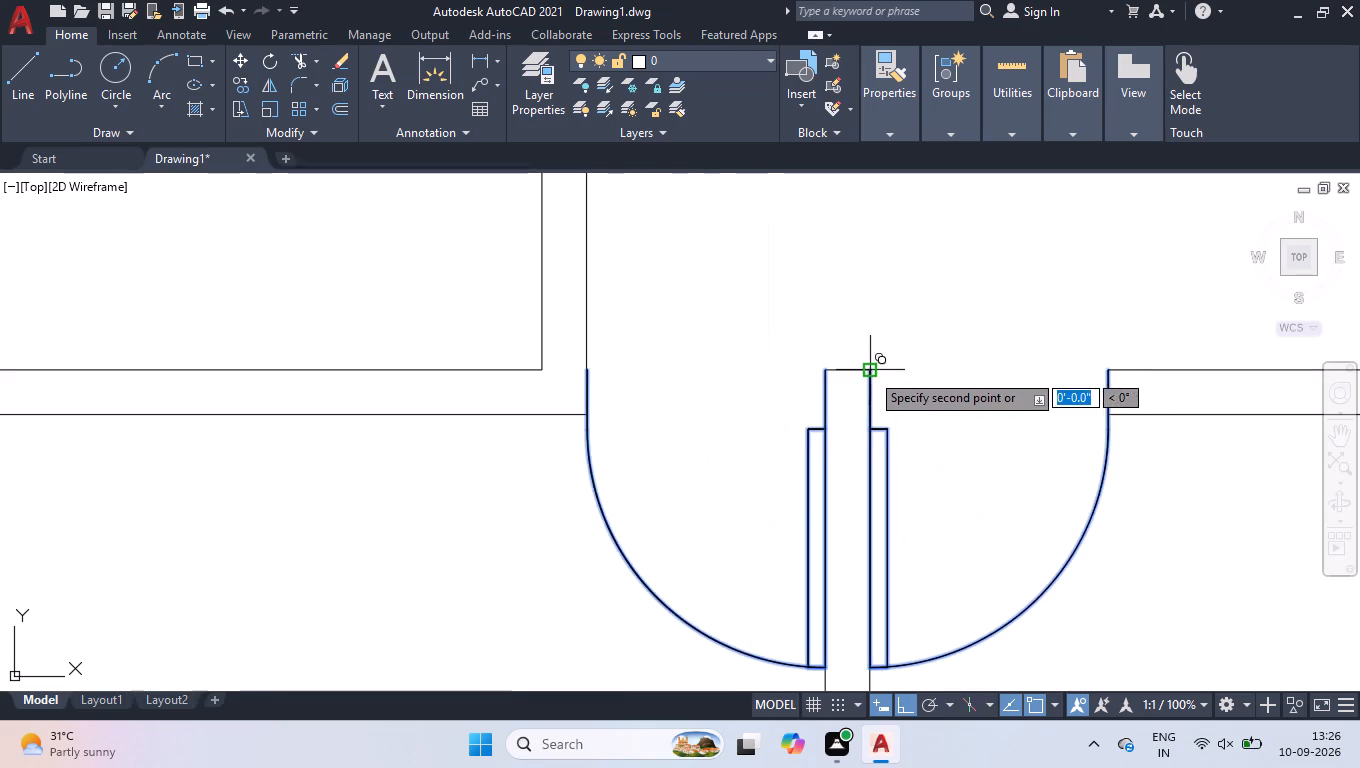
{"action": "scroll", "coordinate": [880, 388], "scroll_direction": "down", "scroll_amount": 6}
{"action": "scroll", "coordinate": [886, 537], "scroll_direction": "up", "scroll_amount": 5}
{"action": "left_click", "coordinate": [793, 480]}
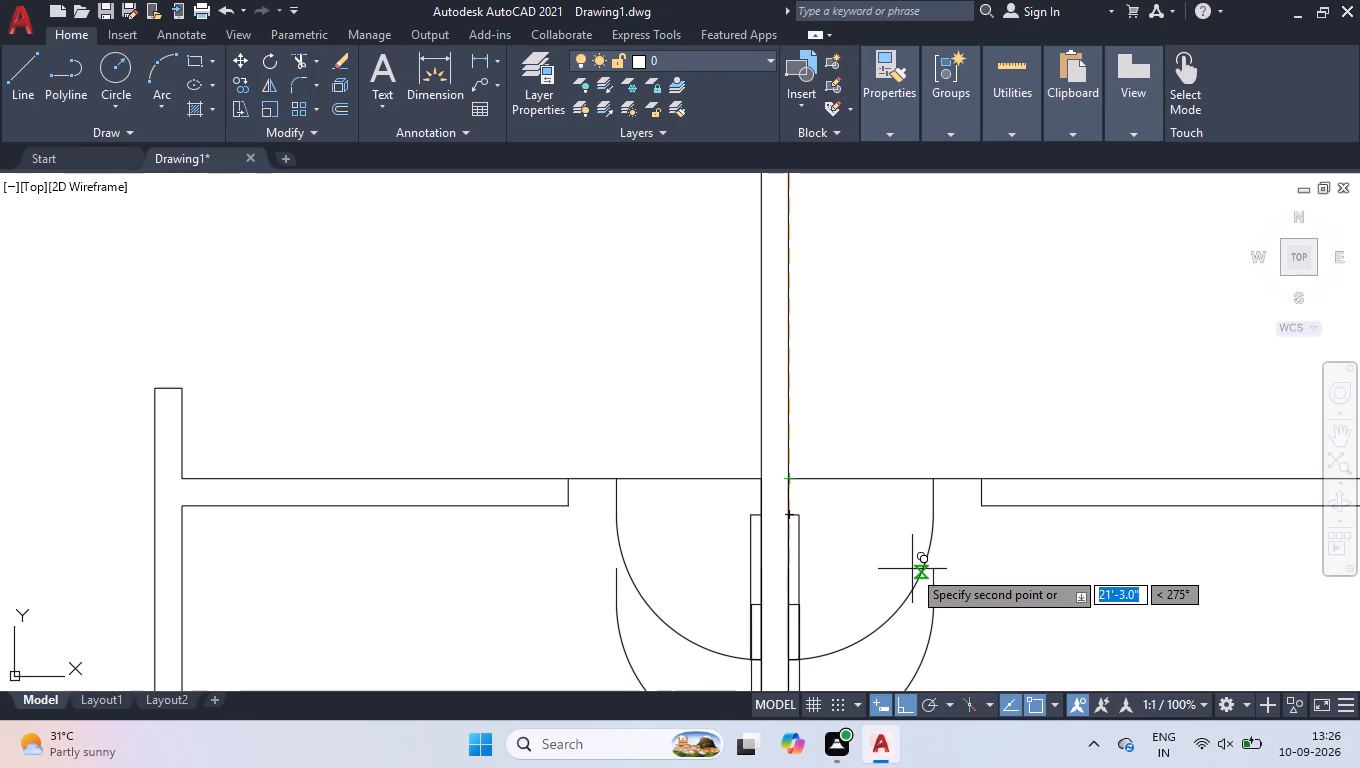
{"action": "key", "text": "space"}
Widen the copied door right of the central wall to 2'-8" so its latch side meets the wall end.
{"action": "left_click", "coordinate": [923, 581]}
{"action": "left_click", "coordinate": [902, 570]}
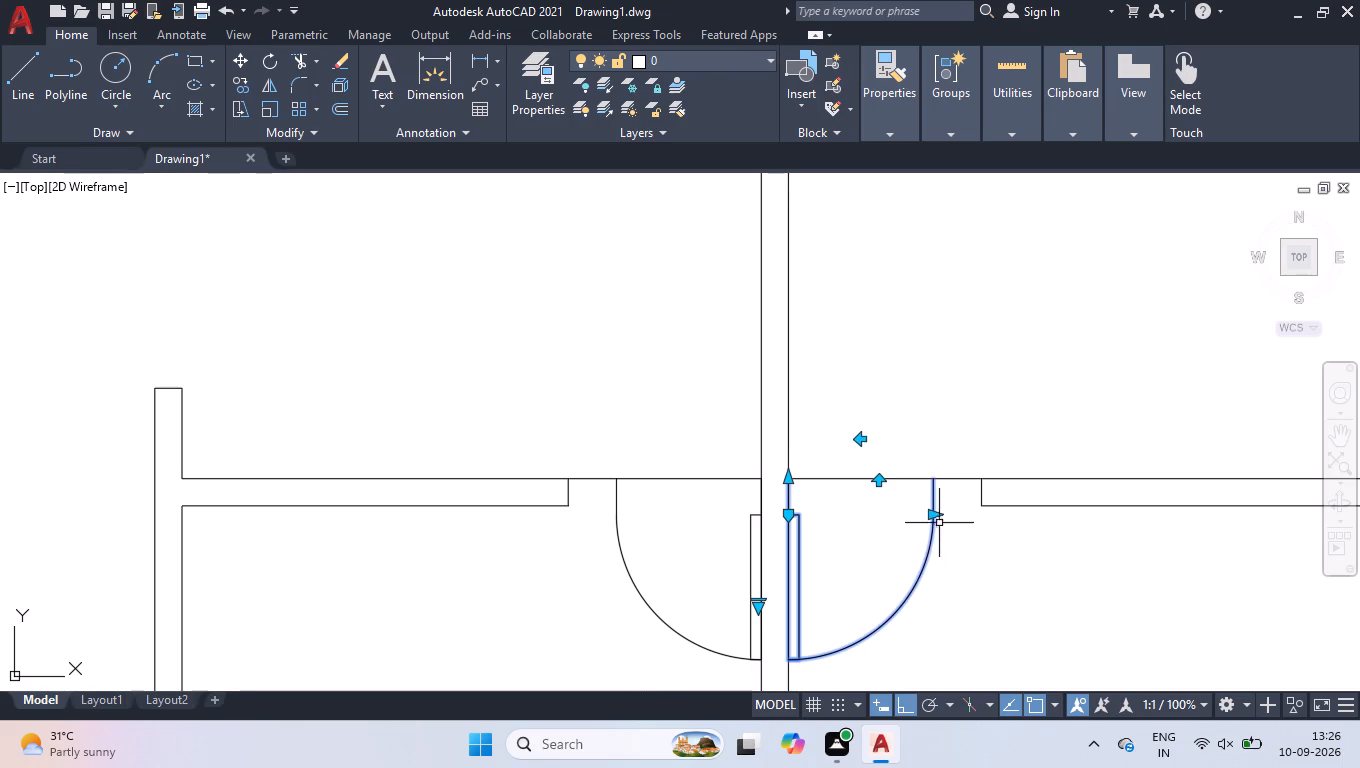
{"action": "left_click", "coordinate": [936, 513]}
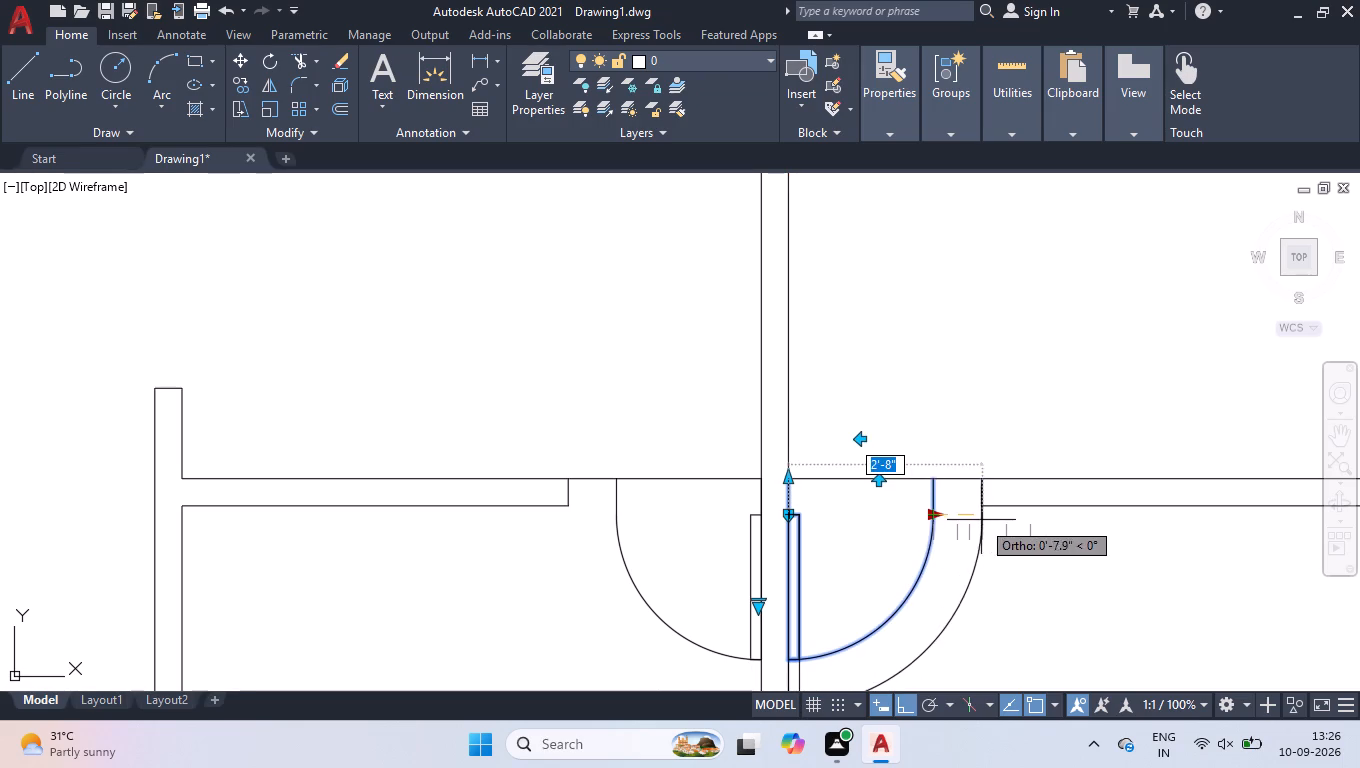
{"action": "left_click", "coordinate": [982, 518]}
Widen the copied door left of the central wall so its latch side meets the left wall end.
{"action": "left_click", "coordinate": [637, 536]}
{"action": "left_click", "coordinate": [597, 557]}
{"action": "scroll", "coordinate": [596, 499], "scroll_direction": "up", "scroll_amount": 2}
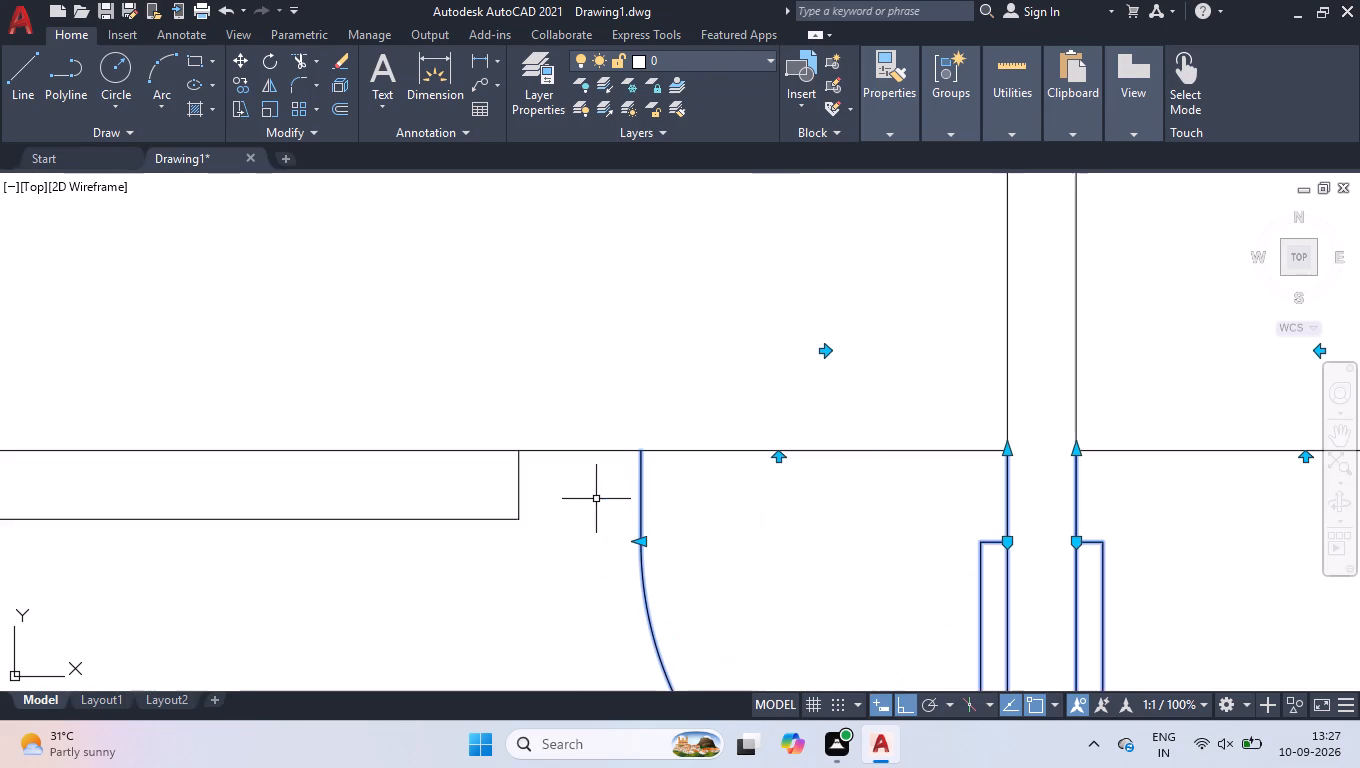
{"action": "left_click", "coordinate": [645, 544]}
{"action": "left_click", "coordinate": [529, 574]}
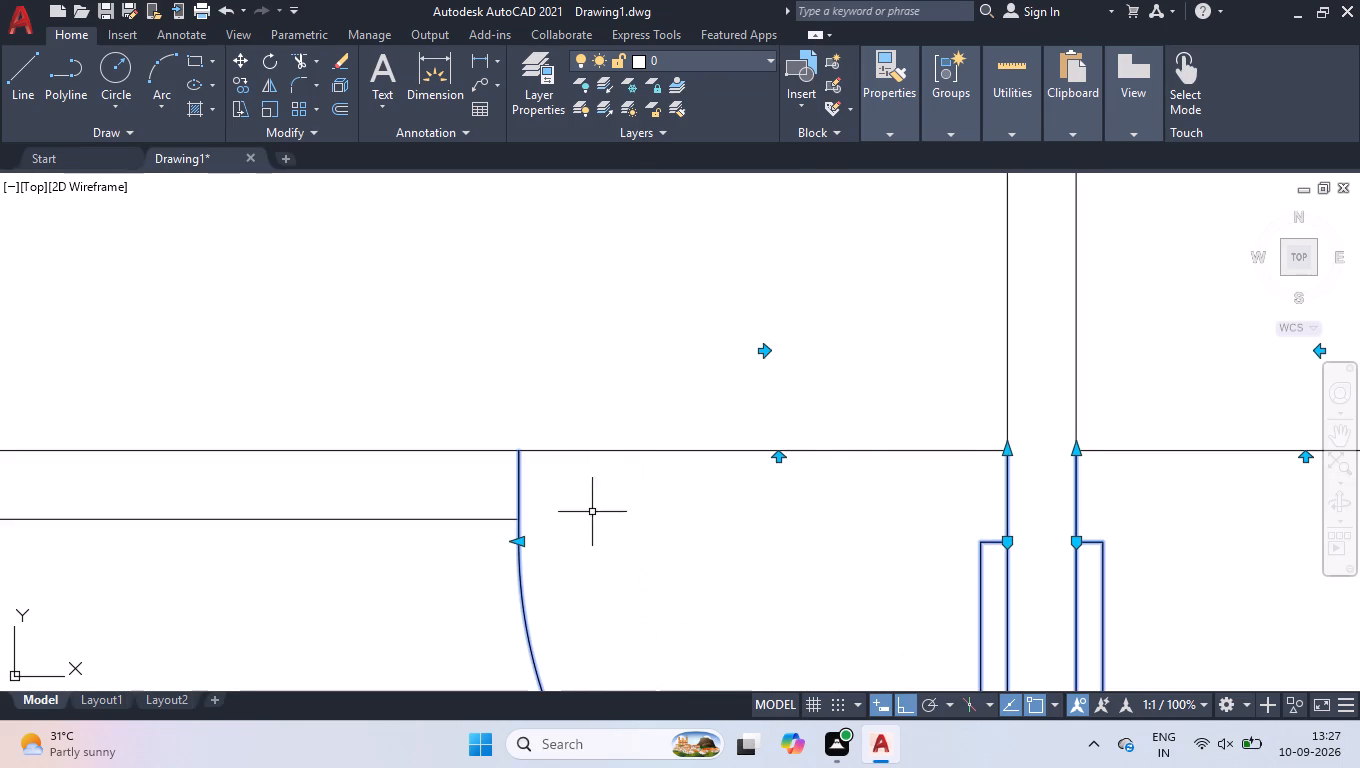
{"action": "right_click", "coordinate": [592, 512]}
{"action": "left_click", "coordinate": [669, 354]}
Flip the left one of the two remaining loose door blocks beside the plan horizontally.
{"action": "scroll", "coordinate": [703, 396], "scroll_direction": "down", "scroll_amount": 2}
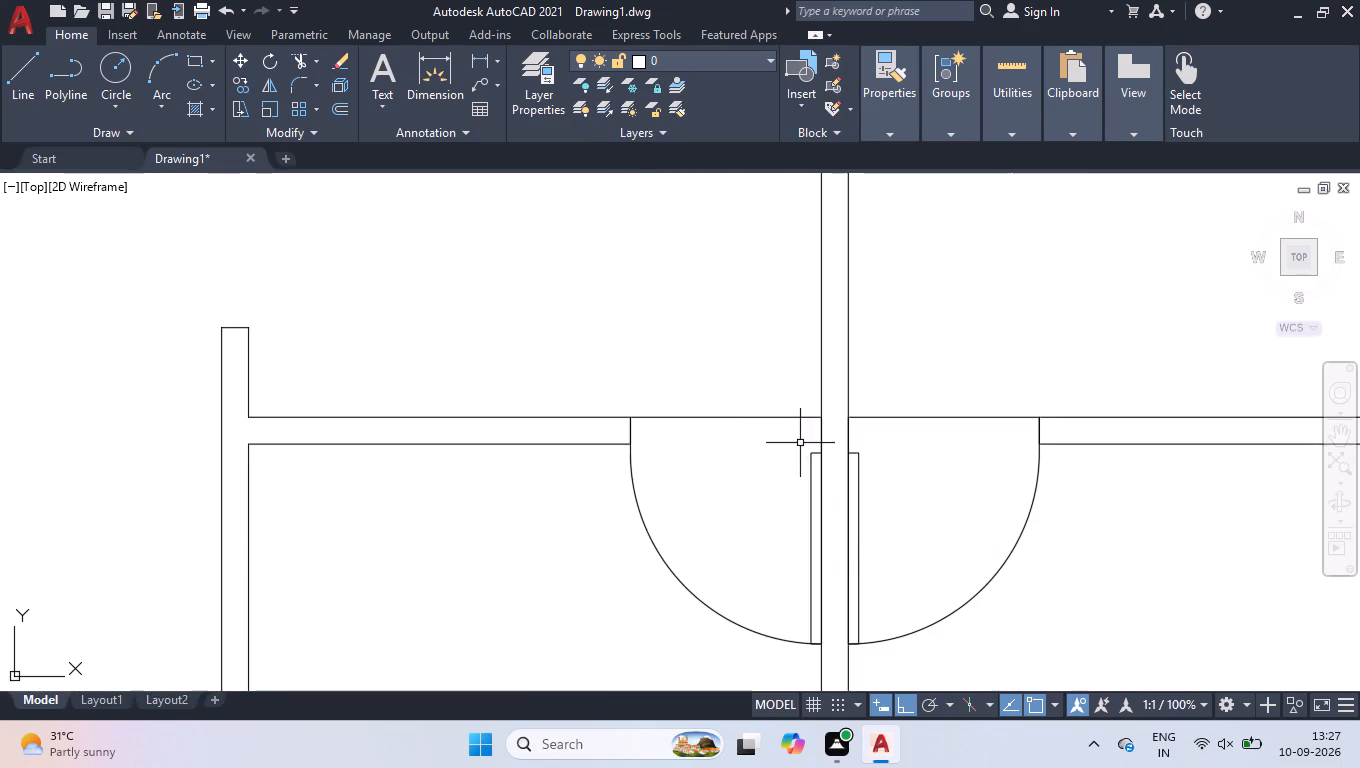
{"action": "scroll", "coordinate": [812, 488], "scroll_direction": "down", "scroll_amount": 6}
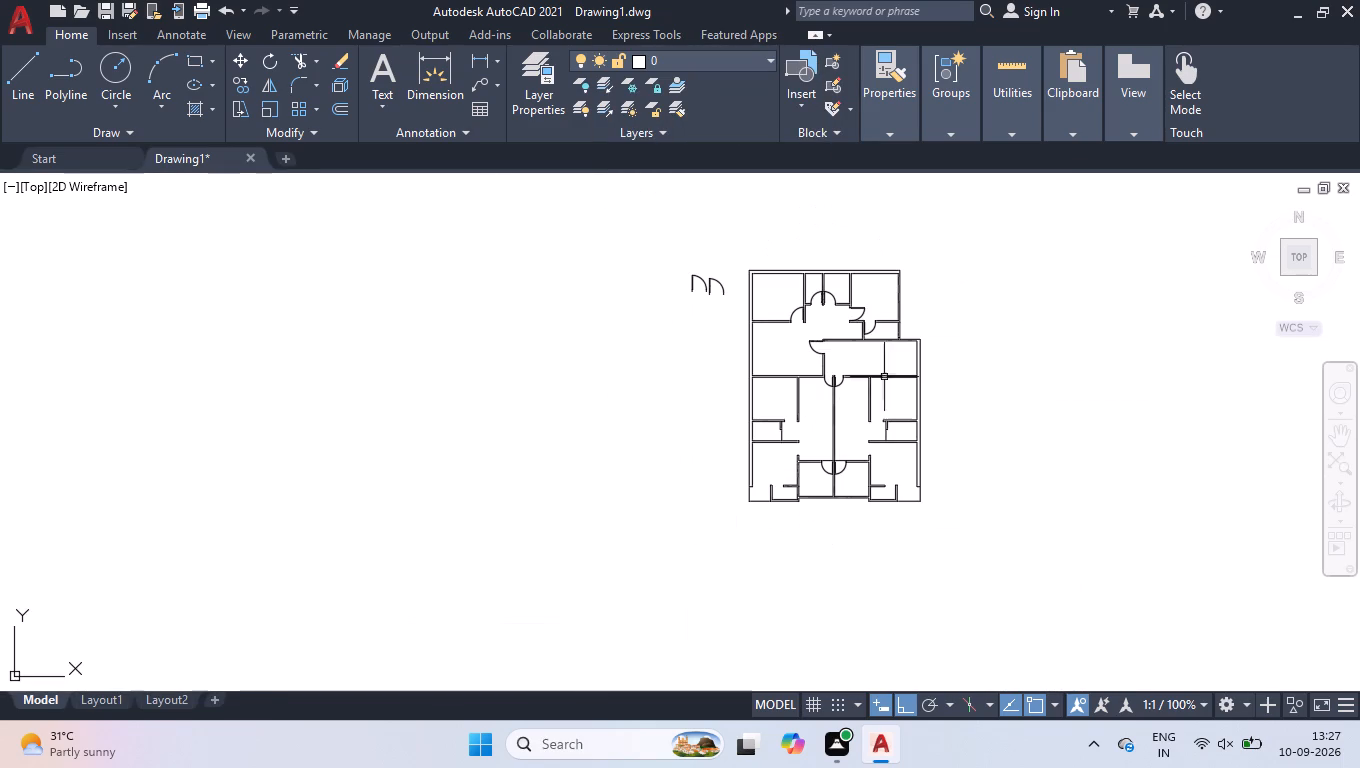
{"action": "scroll", "coordinate": [867, 339], "scroll_direction": "up", "scroll_amount": 1}
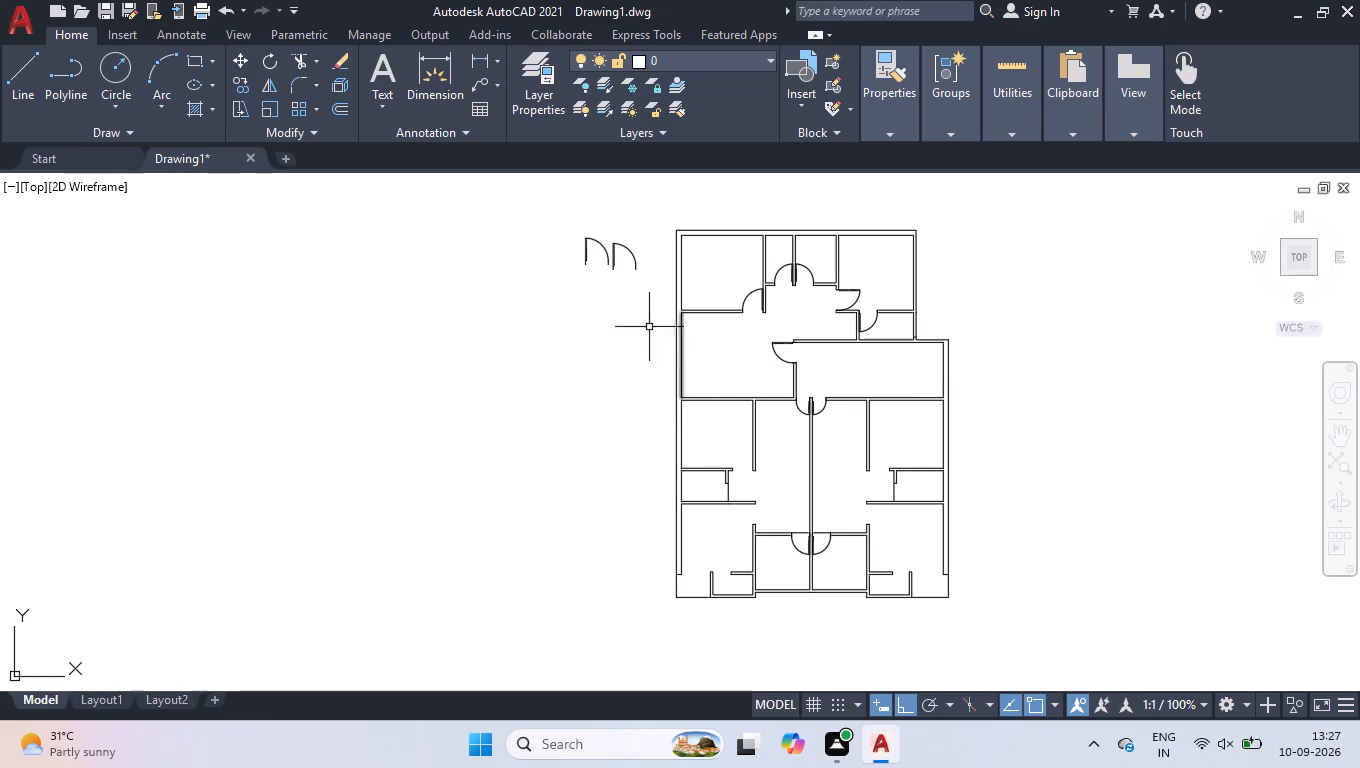
{"action": "scroll", "coordinate": [615, 239], "scroll_direction": "up", "scroll_amount": 2}
{"action": "left_click", "coordinate": [581, 271]}
{"action": "scroll", "coordinate": [531, 283], "scroll_direction": "up", "scroll_amount": 2}
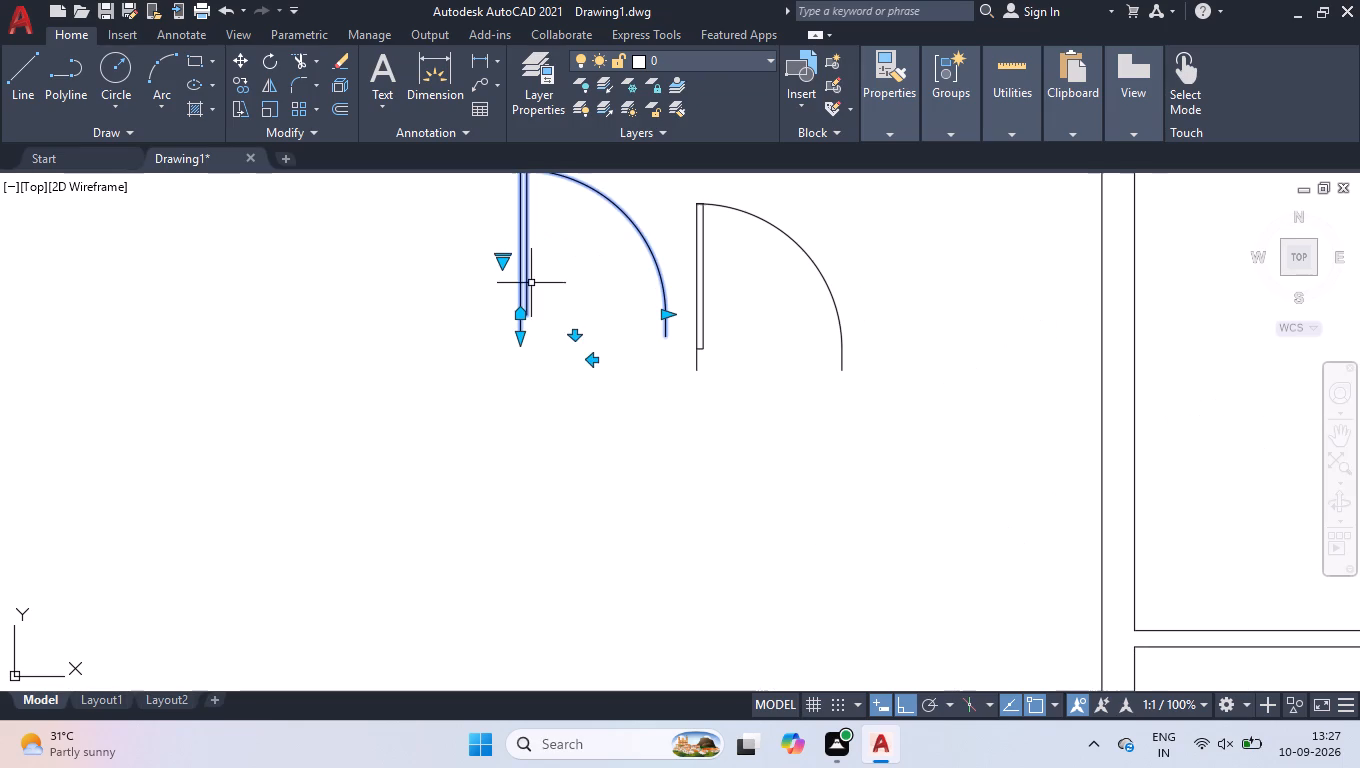
{"action": "left_click", "coordinate": [594, 365]}
Move the flipped door block so its hinge corner sits at the lower-left corner of the left unit's inner vertical wall end.
{"action": "key", "text": "m"}
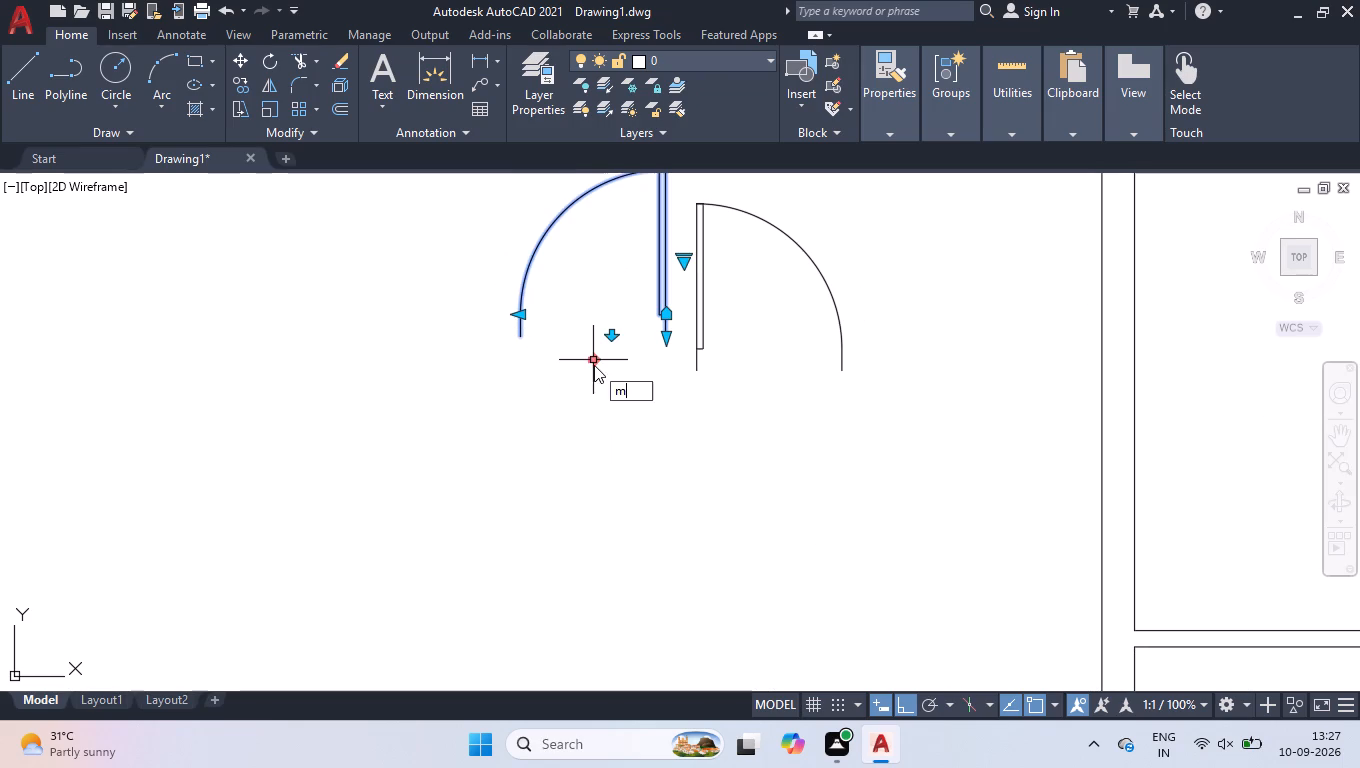
{"action": "key", "text": "Return"}
{"action": "left_click", "coordinate": [665, 342]}
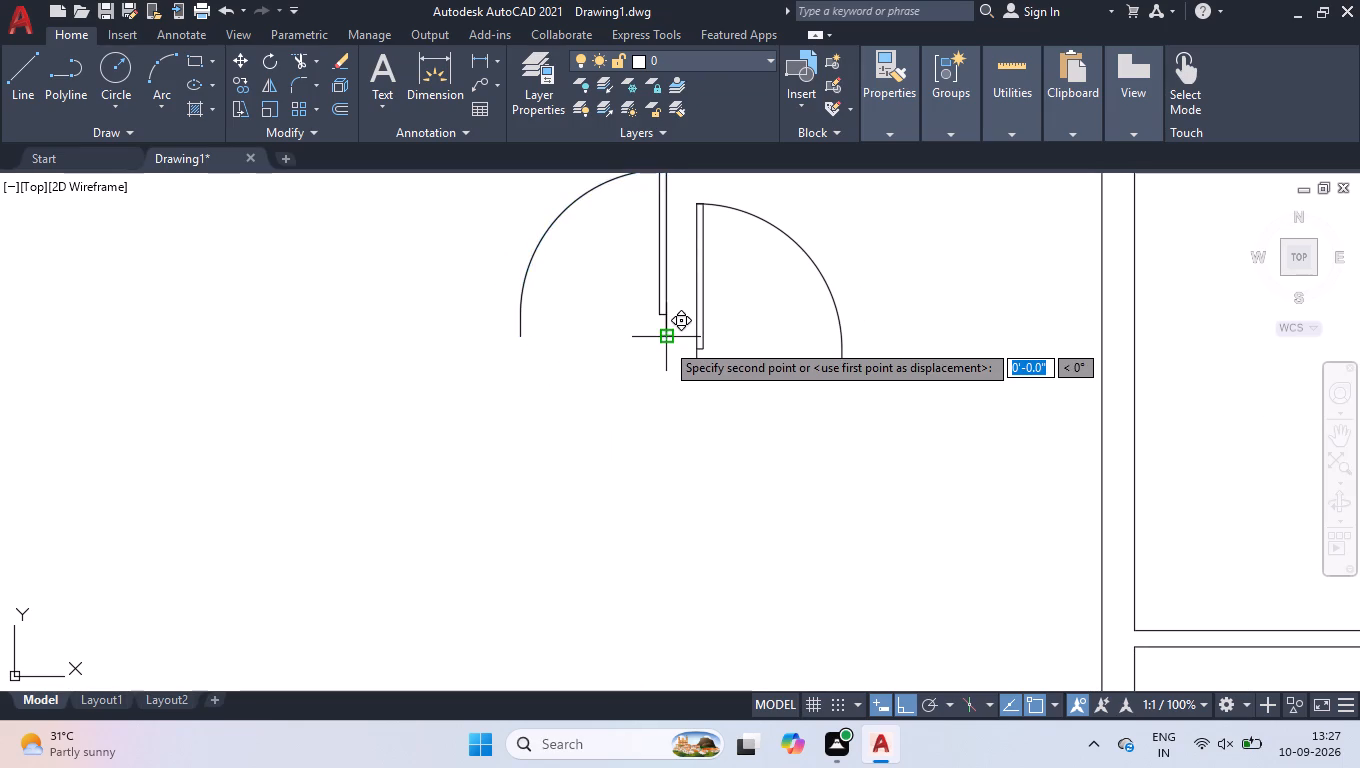
{"action": "scroll", "coordinate": [665, 342], "scroll_direction": "down", "scroll_amount": 4}
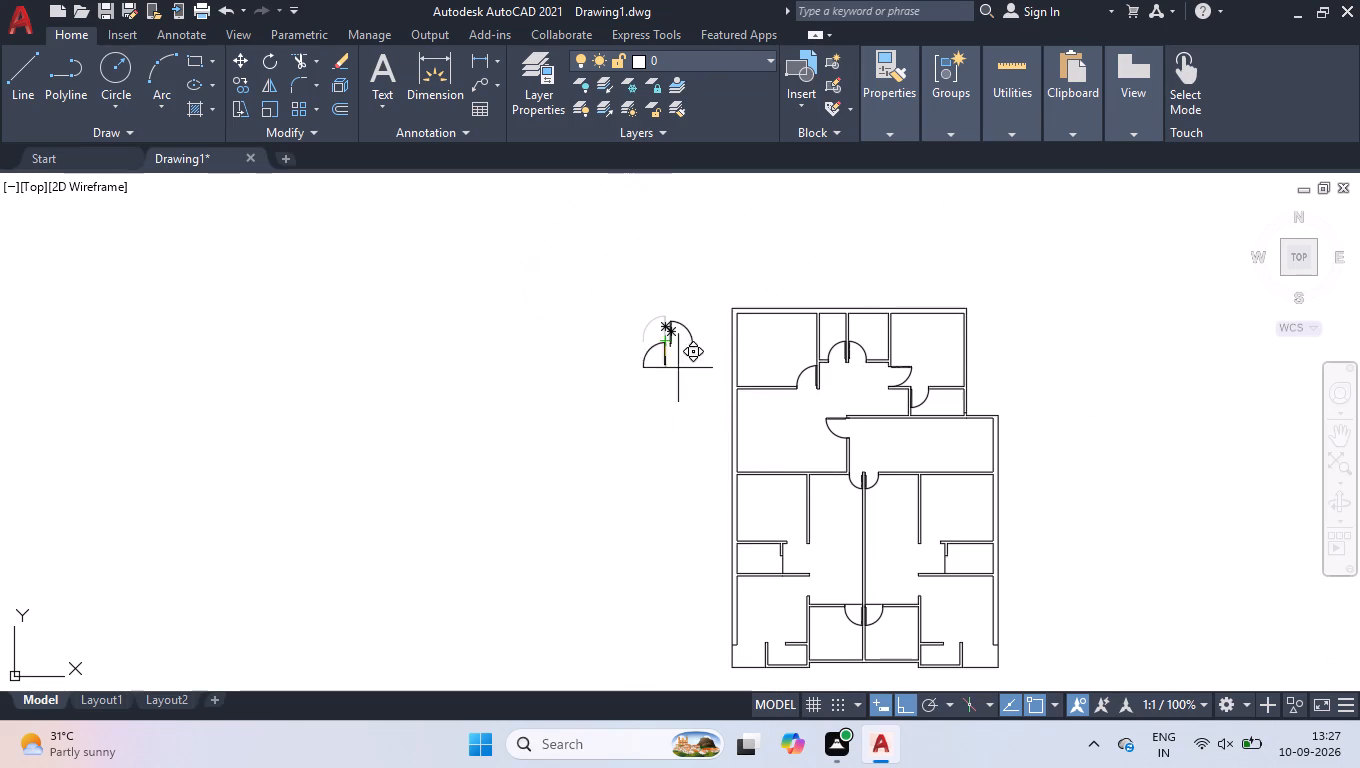
{"action": "scroll", "coordinate": [822, 542], "scroll_direction": "up", "scroll_amount": 3}
{"action": "scroll", "coordinate": [696, 533], "scroll_direction": "up", "scroll_amount": 3}
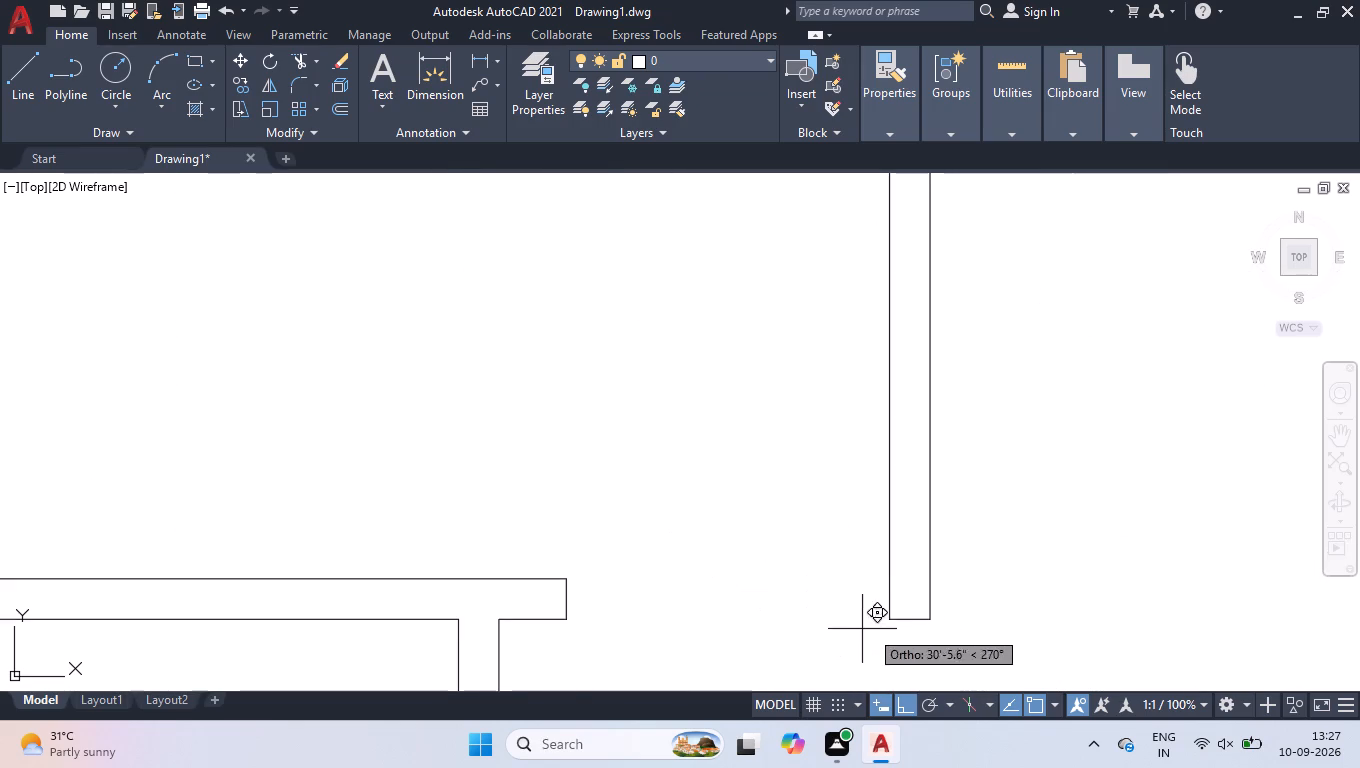
{"action": "left_click", "coordinate": [890, 622]}
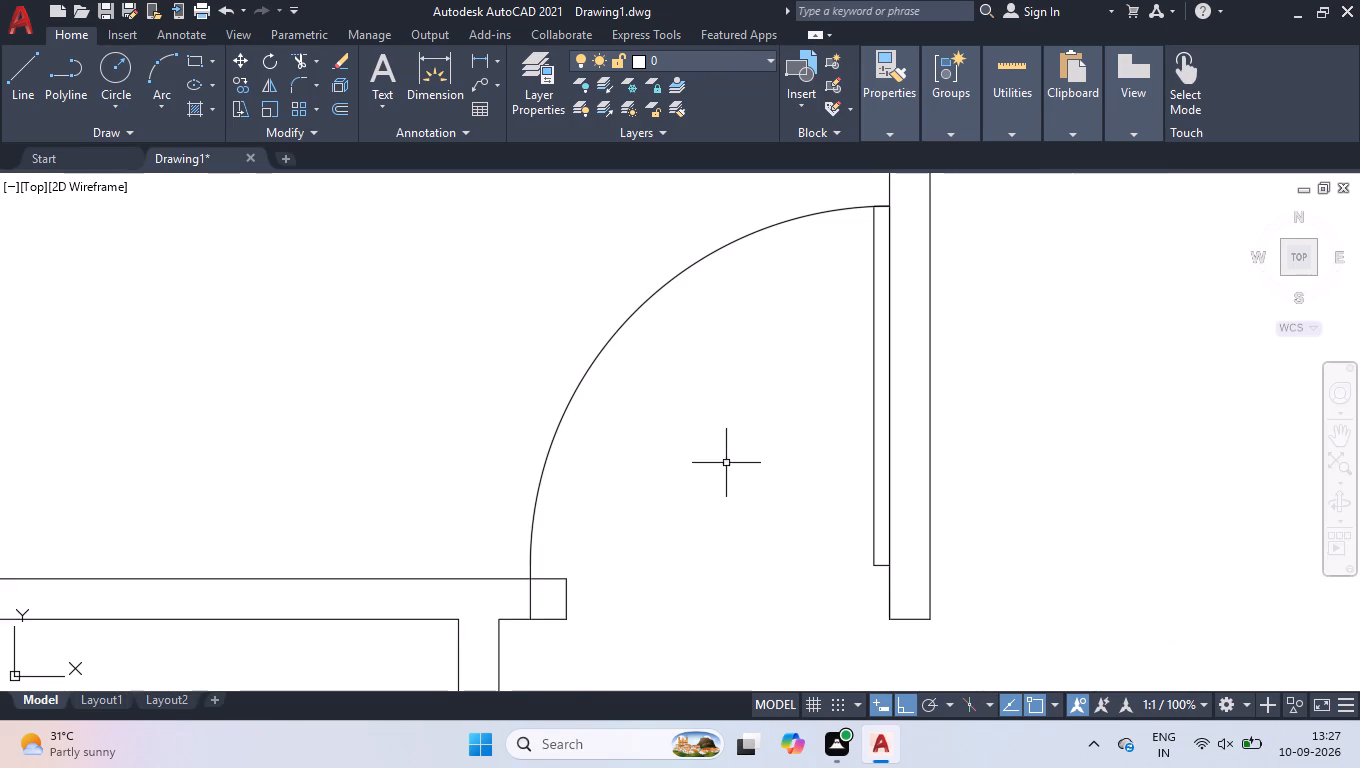
Narrow the left unit's new door so its latch side meets the end of the adjacent horizontal wall.
{"action": "left_click", "coordinate": [701, 443]}
{"action": "left_click", "coordinate": [523, 418]}
{"action": "scroll", "coordinate": [536, 570], "scroll_direction": "up", "scroll_amount": 2}
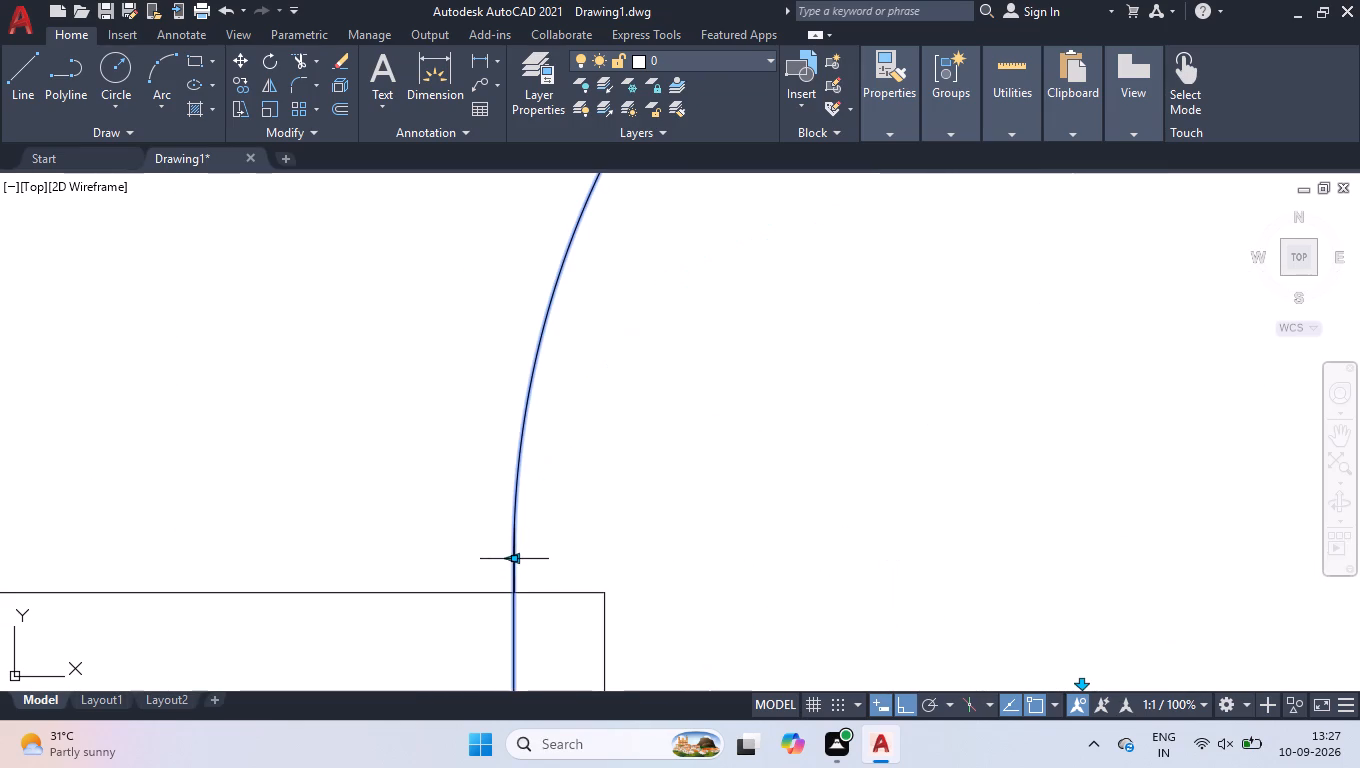
{"action": "left_click", "coordinate": [516, 558]}
{"action": "left_click", "coordinate": [611, 562]}
{"action": "right_click", "coordinate": [635, 541]}
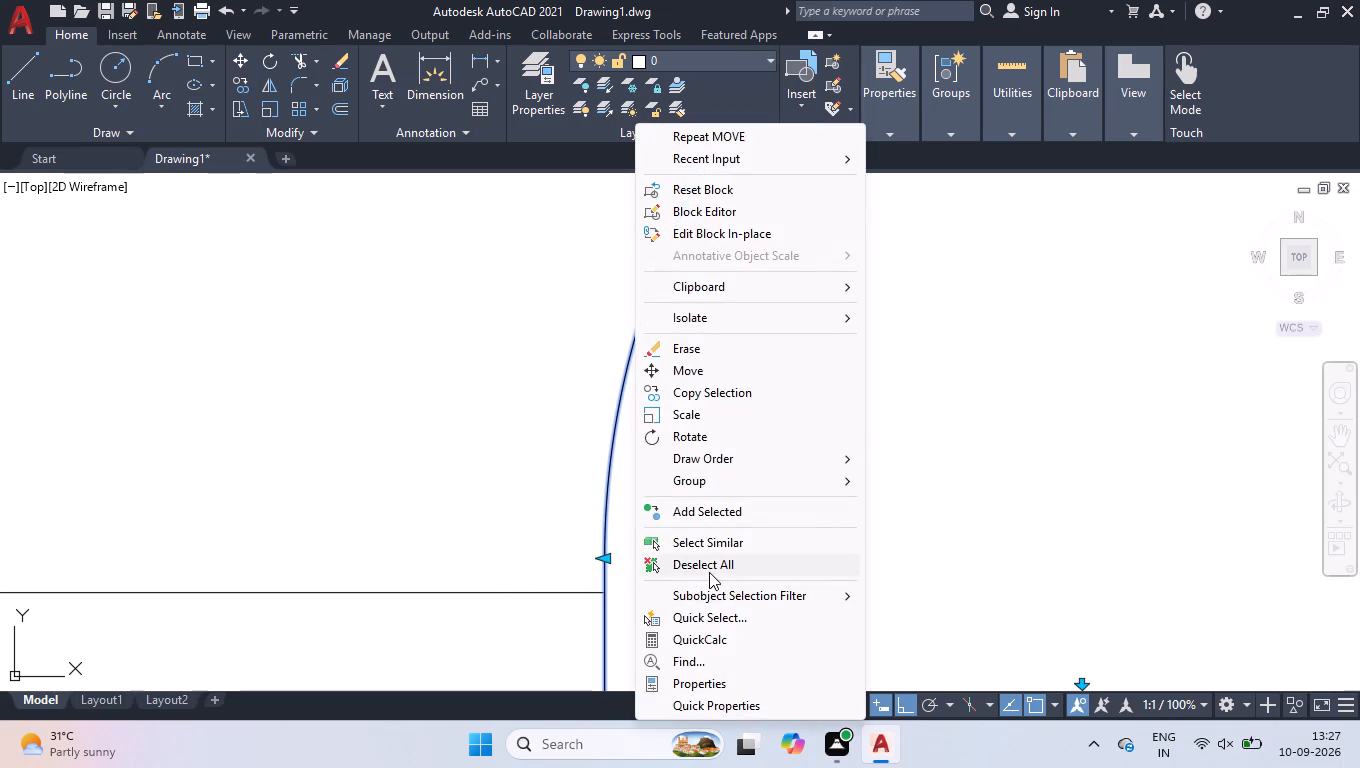
{"action": "left_click", "coordinate": [709, 571]}
Move the remaining loose door block to the lower-right corner of the right unit's inner vertical wall end, at the mirrored opening.
{"action": "scroll", "coordinate": [701, 552], "scroll_direction": "down", "scroll_amount": 7}
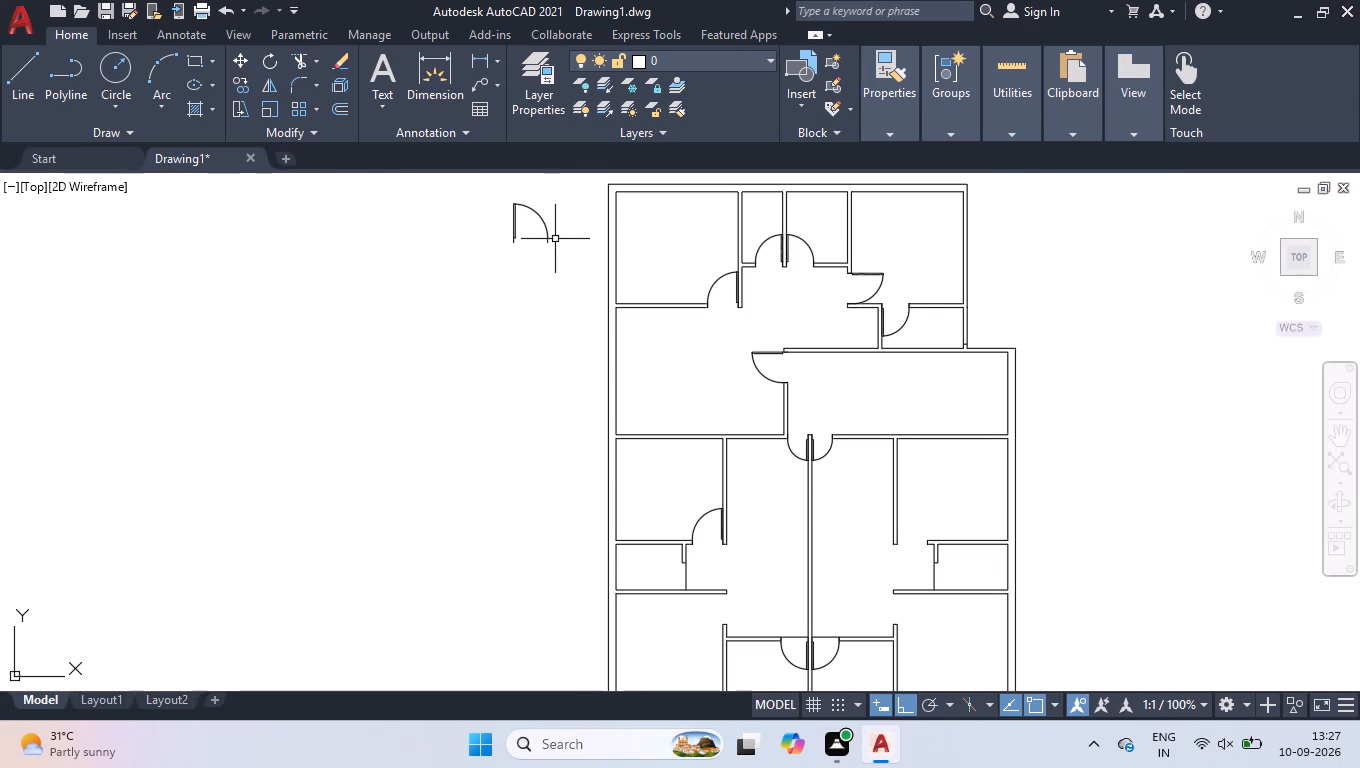
{"action": "left_click", "coordinate": [559, 243]}
{"action": "left_click", "coordinate": [490, 227]}
{"action": "scroll", "coordinate": [504, 219], "scroll_direction": "up", "scroll_amount": 1}
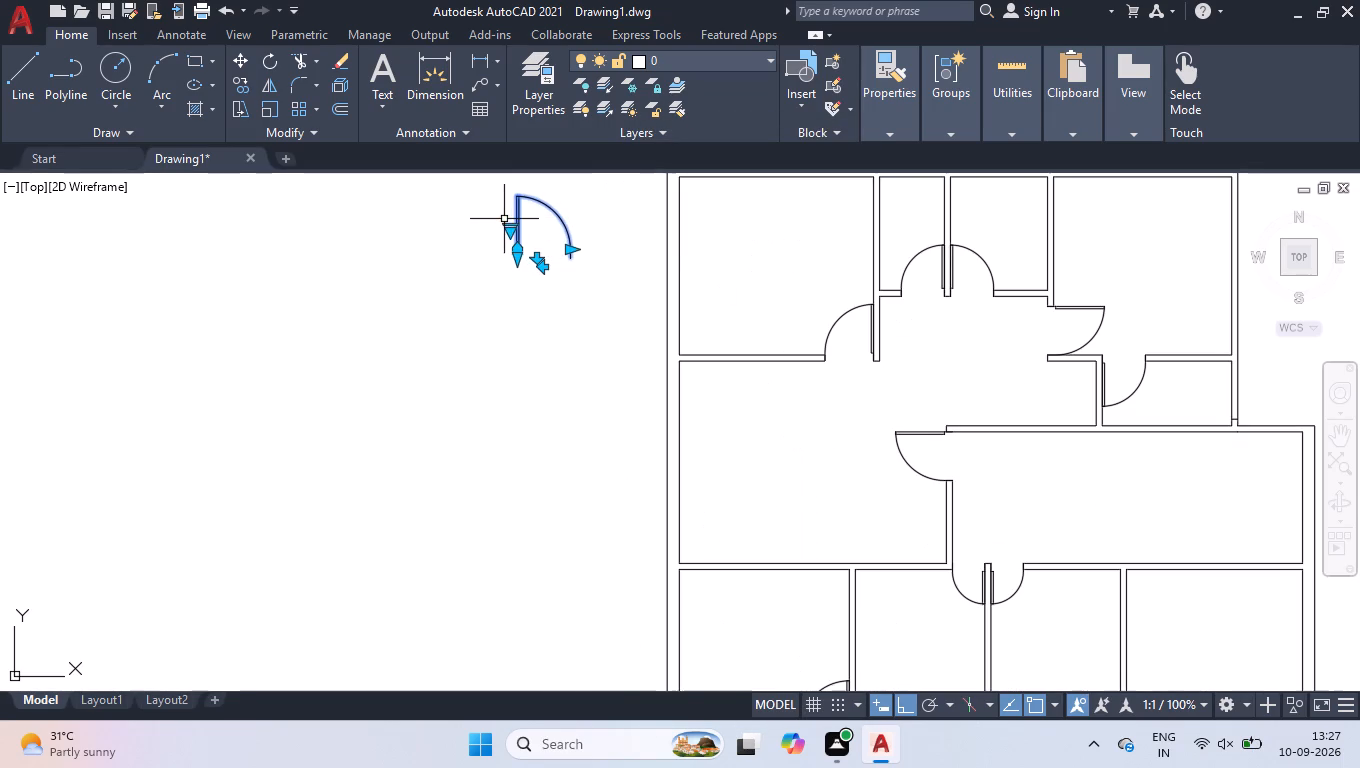
{"action": "key", "text": "m"}
{"action": "key", "text": "Return"}
{"action": "scroll", "coordinate": [507, 219], "scroll_direction": "up", "scroll_amount": 3}
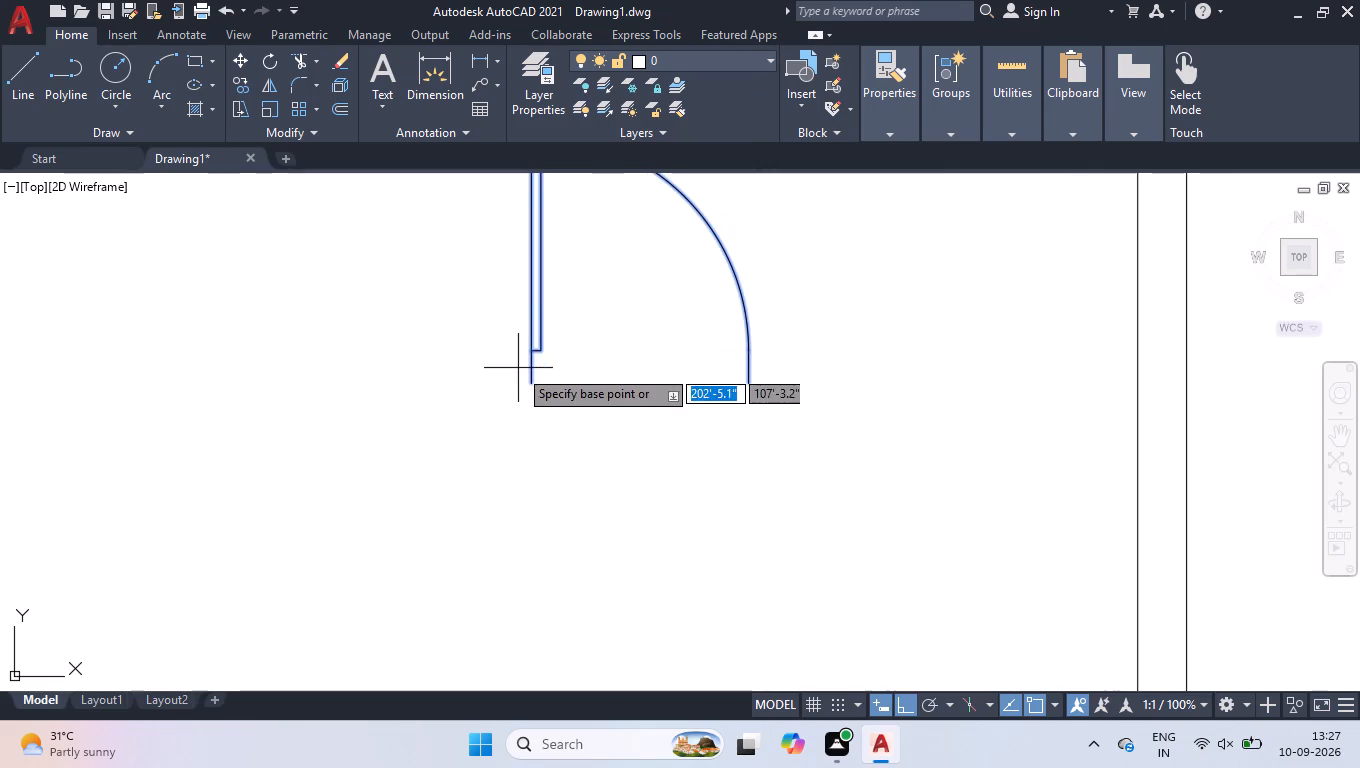
{"action": "left_click", "coordinate": [529, 386]}
{"action": "scroll", "coordinate": [530, 378], "scroll_direction": "down", "scroll_amount": 6}
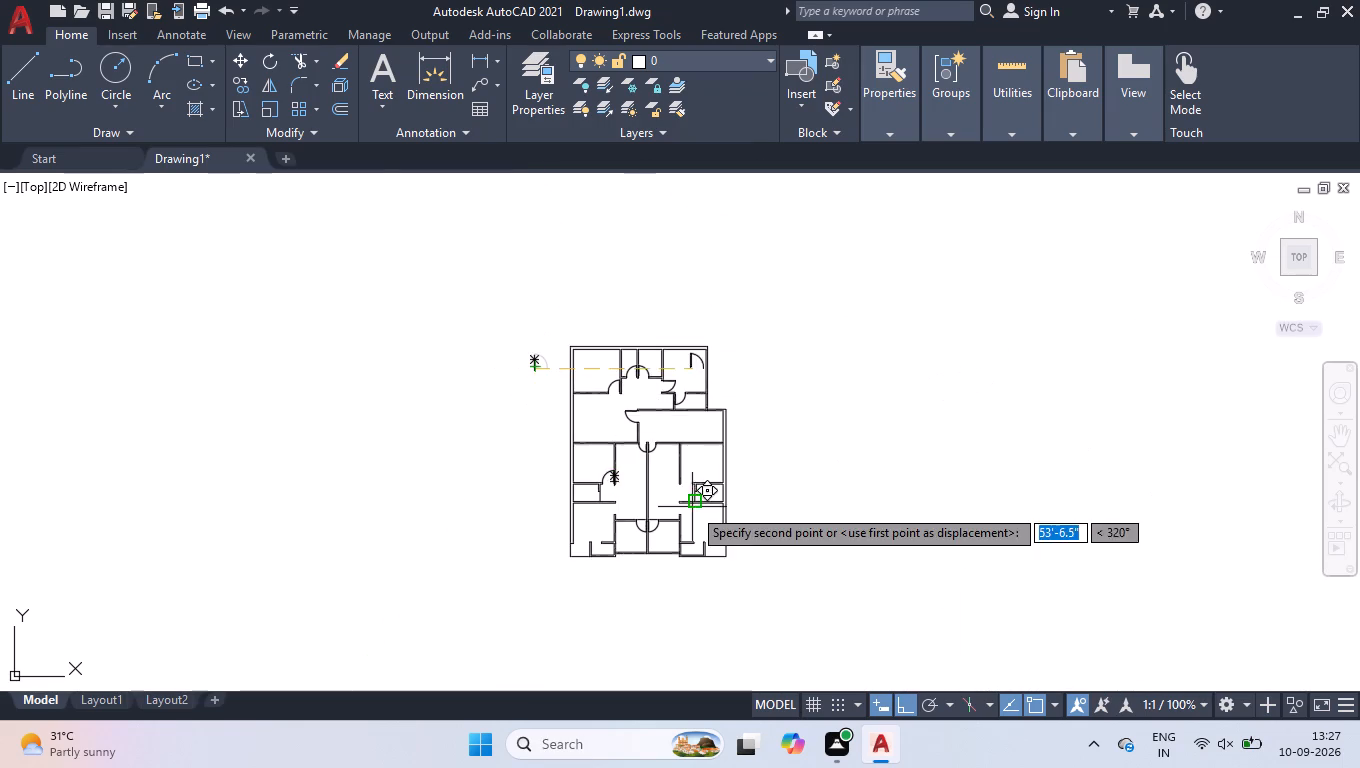
{"action": "scroll", "coordinate": [701, 509], "scroll_direction": "up", "scroll_amount": 3}
{"action": "scroll", "coordinate": [612, 421], "scroll_direction": "up", "scroll_amount": 3}
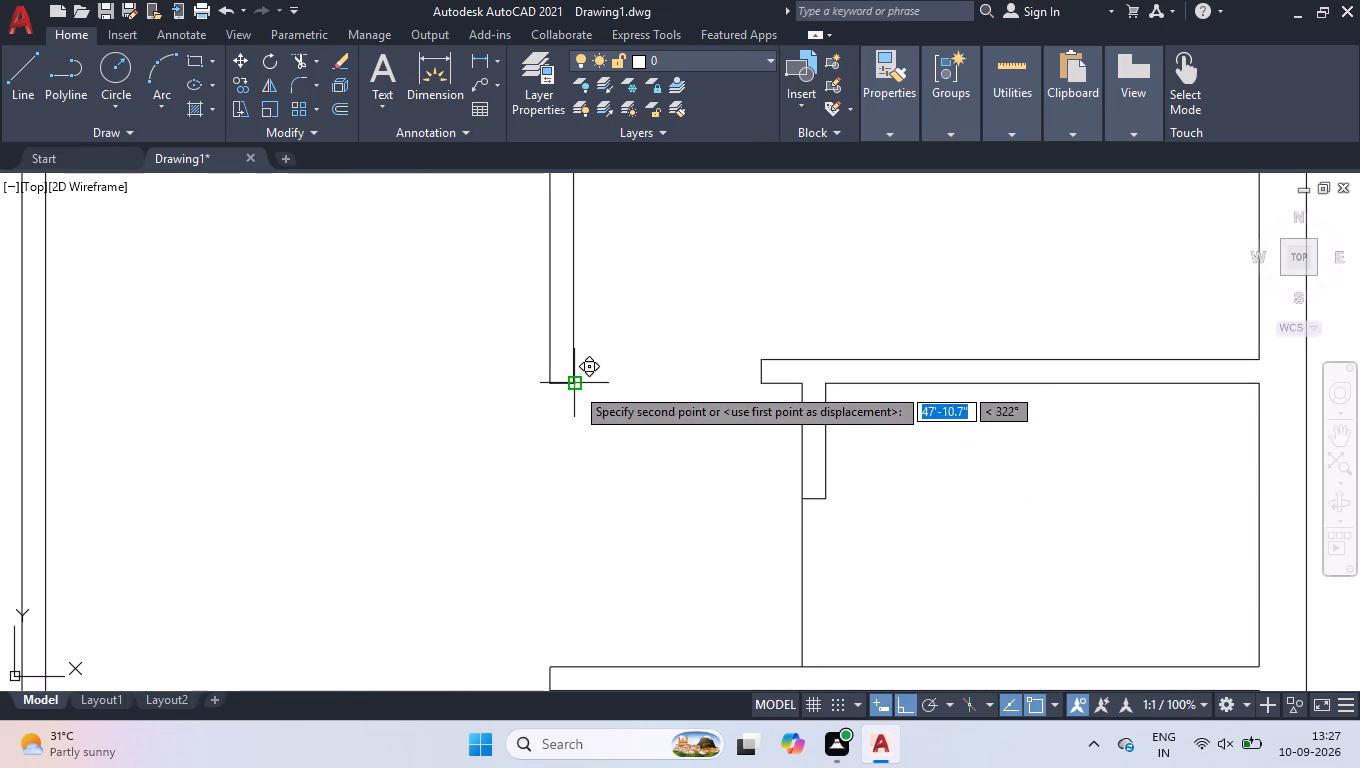
{"action": "left_click", "coordinate": [575, 386]}
Narrow the right unit's new door to 3' toward the end of the adjacent horizontal wall.
{"action": "left_click", "coordinate": [802, 296]}
{"action": "left_click", "coordinate": [704, 318]}
{"action": "scroll", "coordinate": [786, 331], "scroll_direction": "up", "scroll_amount": 2}
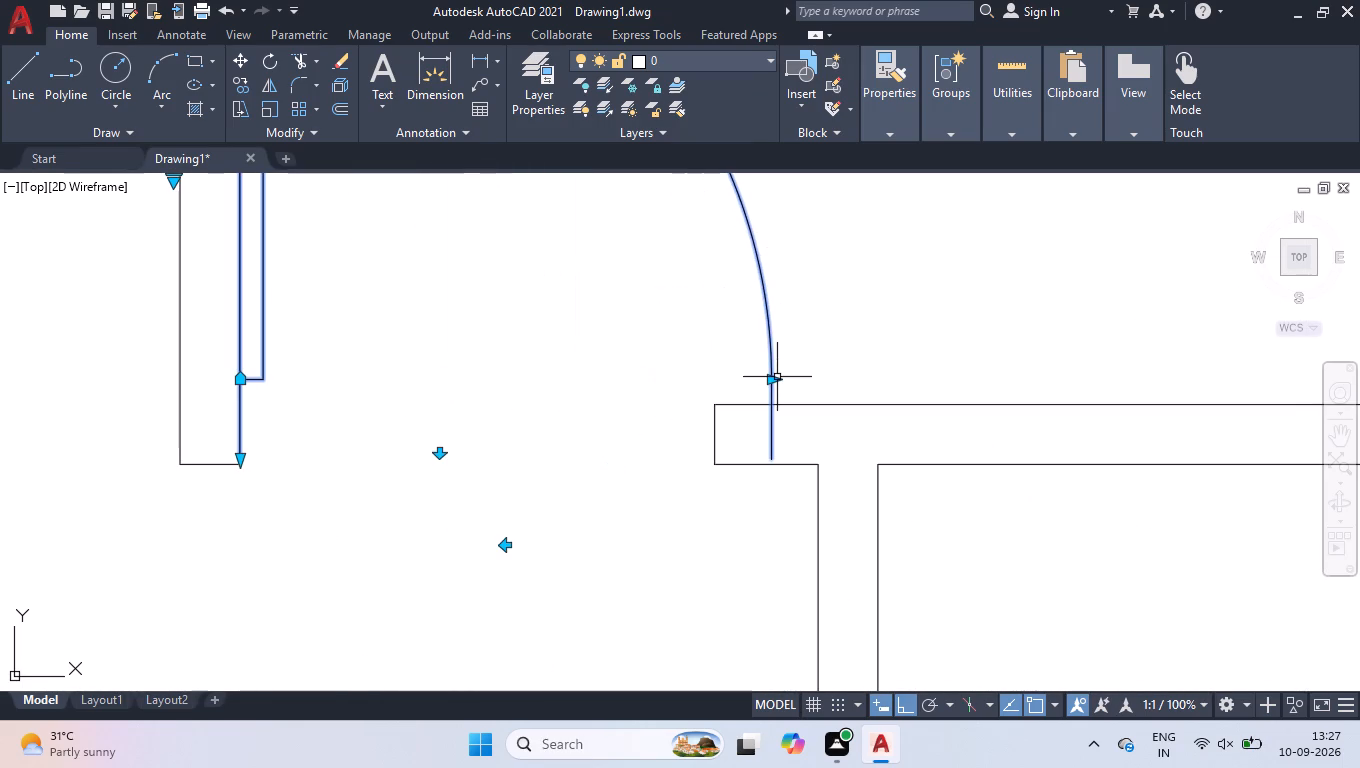
{"action": "left_click", "coordinate": [774, 381]}
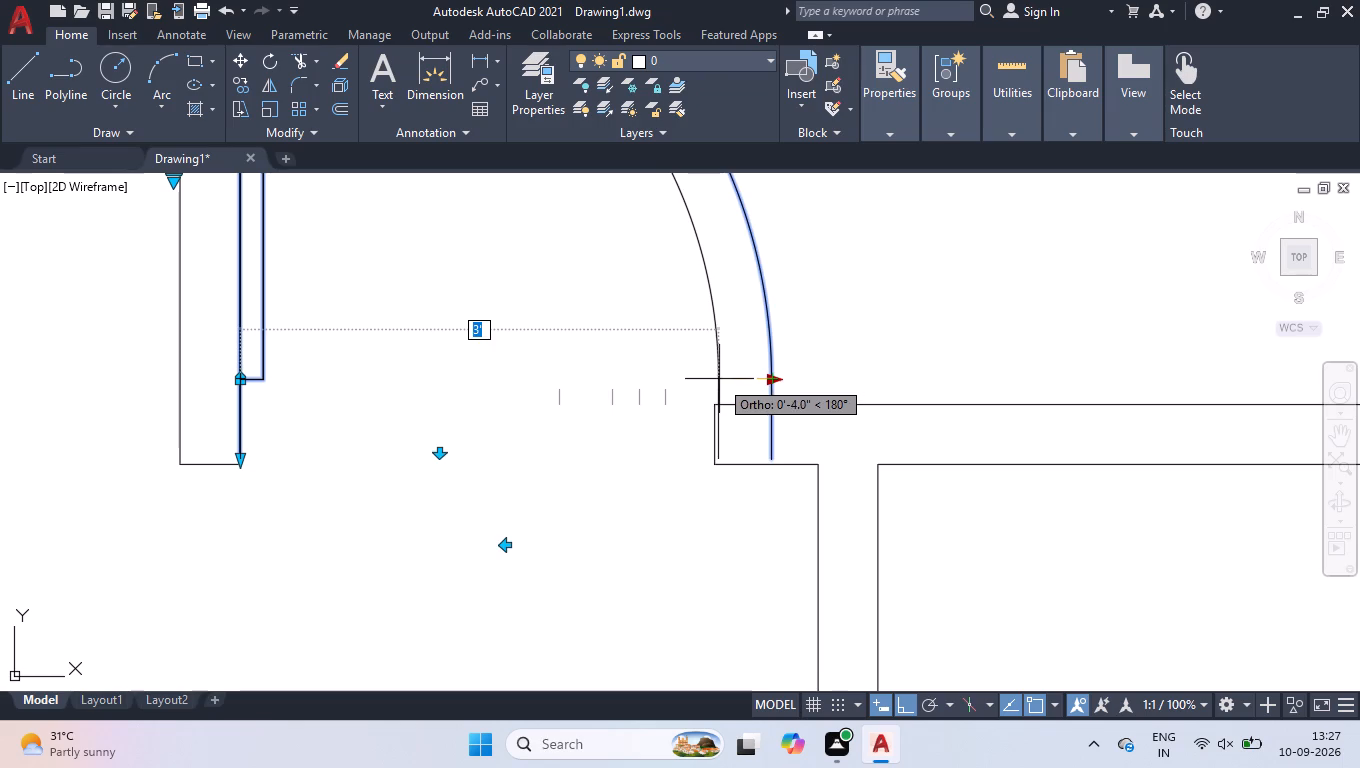
{"action": "left_click", "coordinate": [719, 379]}
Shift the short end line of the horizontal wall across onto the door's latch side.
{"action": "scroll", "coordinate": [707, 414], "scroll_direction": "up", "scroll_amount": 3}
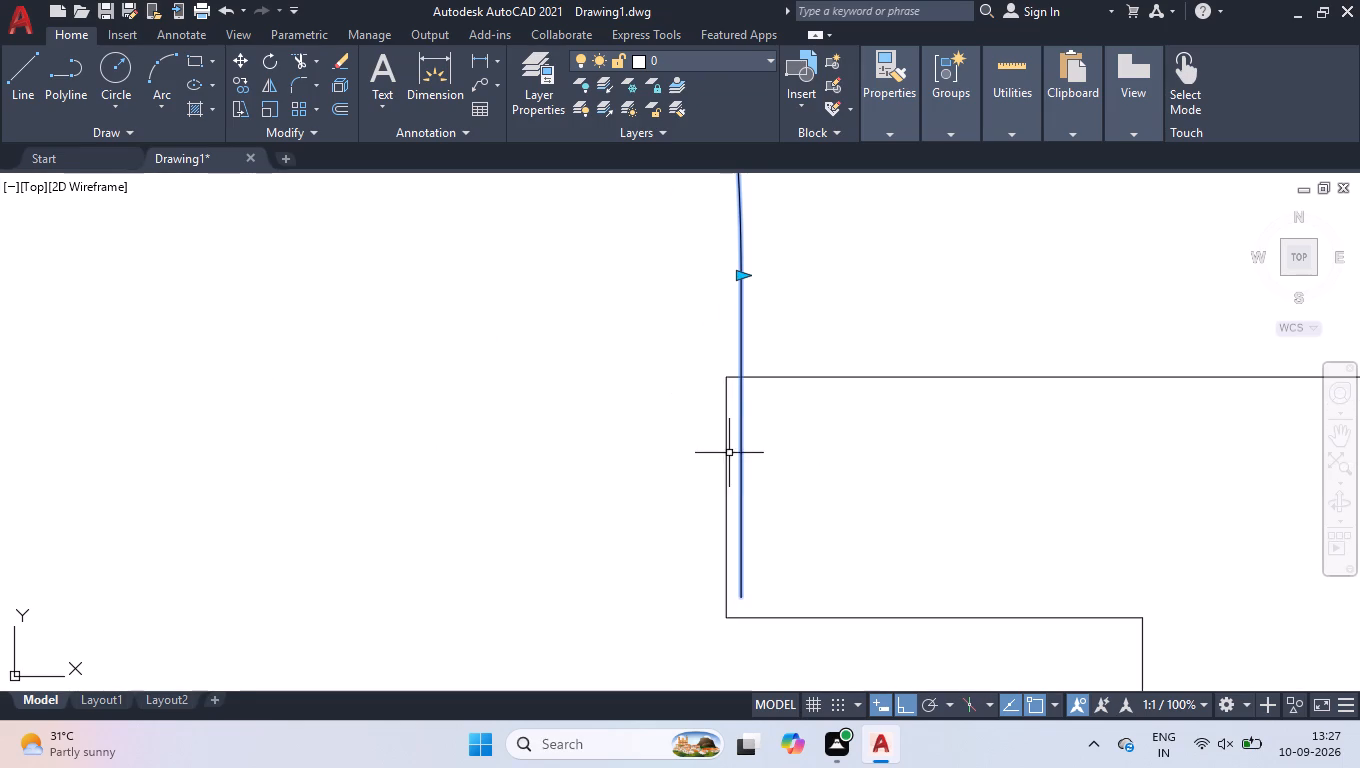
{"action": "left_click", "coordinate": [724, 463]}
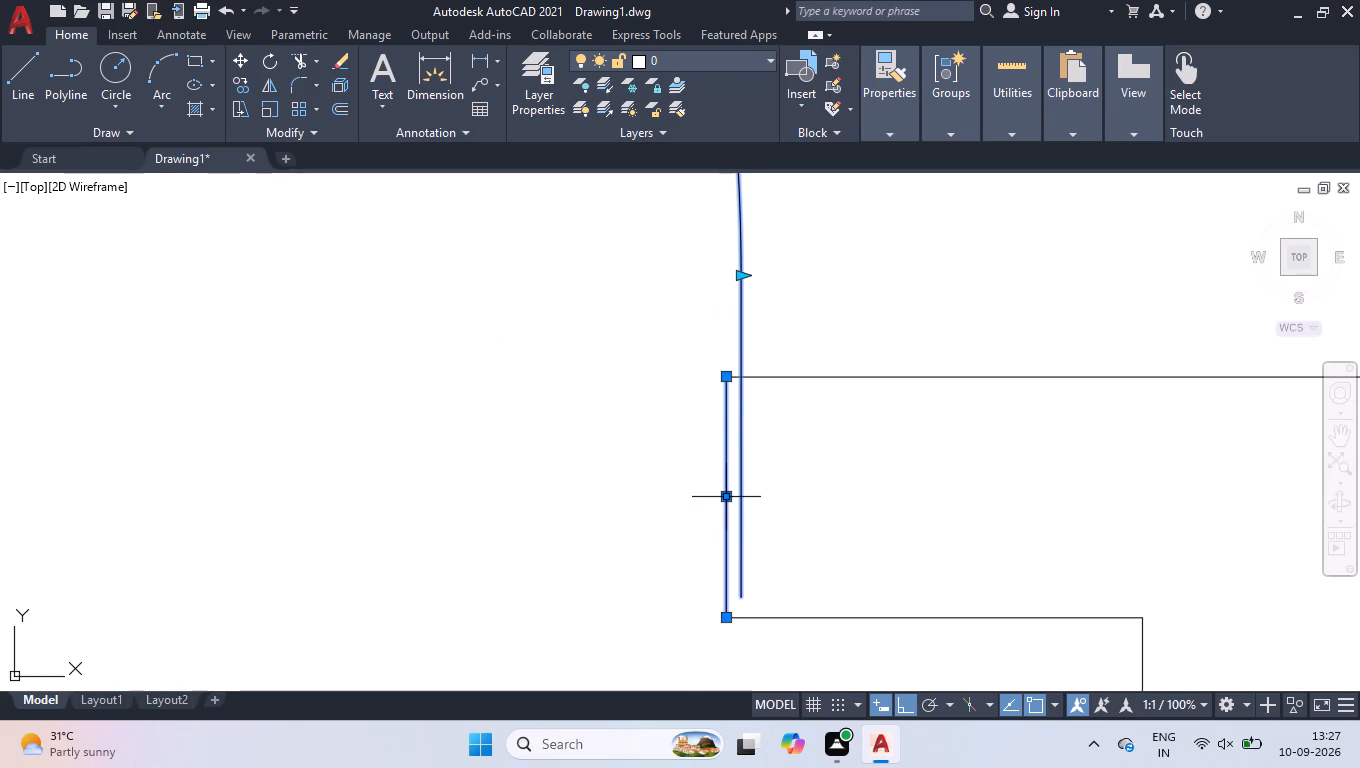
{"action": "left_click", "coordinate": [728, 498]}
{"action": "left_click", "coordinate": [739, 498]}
Move the door and the selected wall end line down so the hinge corner meets the vertical wall's lower corner.
{"action": "scroll", "coordinate": [770, 511], "scroll_direction": "down", "scroll_amount": 3}
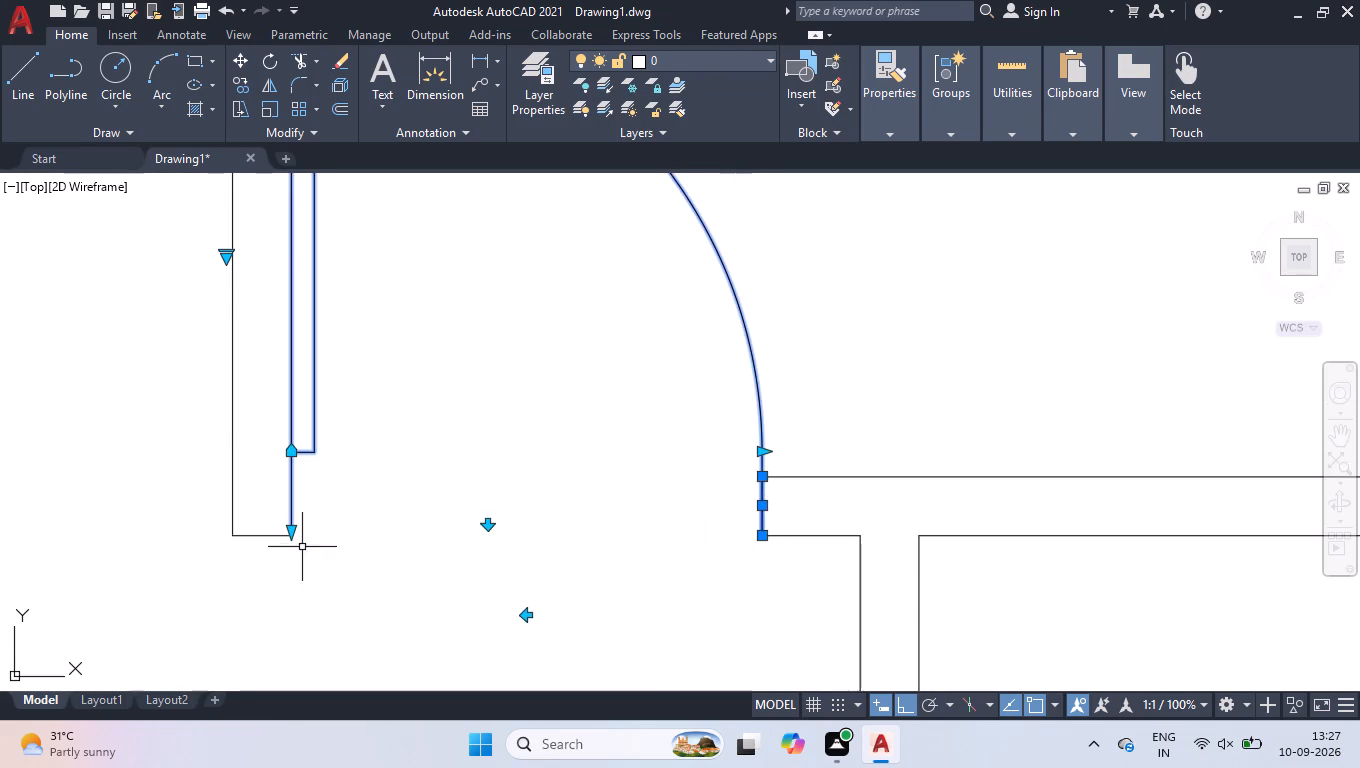
{"action": "scroll", "coordinate": [302, 547], "scroll_direction": "up", "scroll_amount": 5}
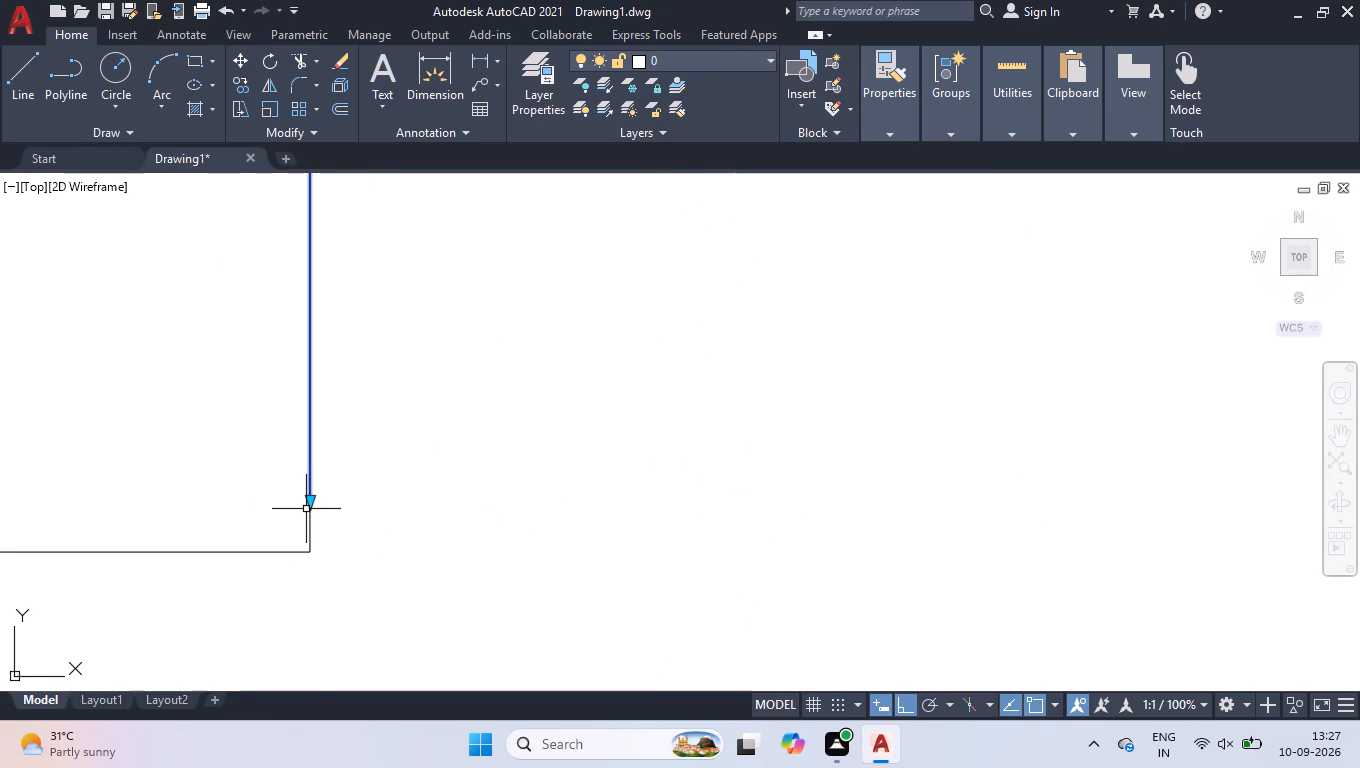
{"action": "key", "text": "m"}
{"action": "key", "text": "Return"}
{"action": "left_click", "coordinate": [309, 503]}
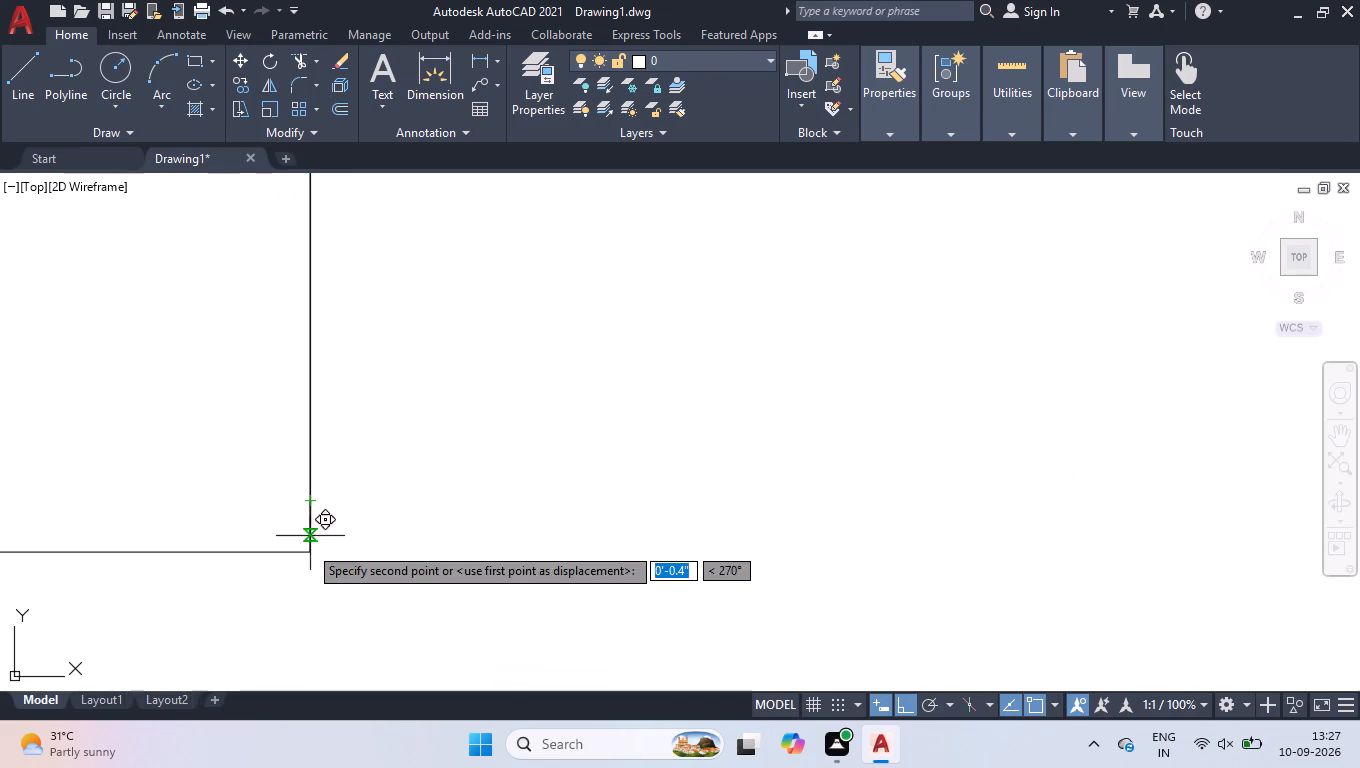
{"action": "left_click", "coordinate": [308, 550]}
Erase the short wall end line protruding below the horizontal wall at the door's latch side.
{"action": "scroll", "coordinate": [312, 550], "scroll_direction": "down", "scroll_amount": 3}
{"action": "scroll", "coordinate": [692, 532], "scroll_direction": "down", "scroll_amount": 4}
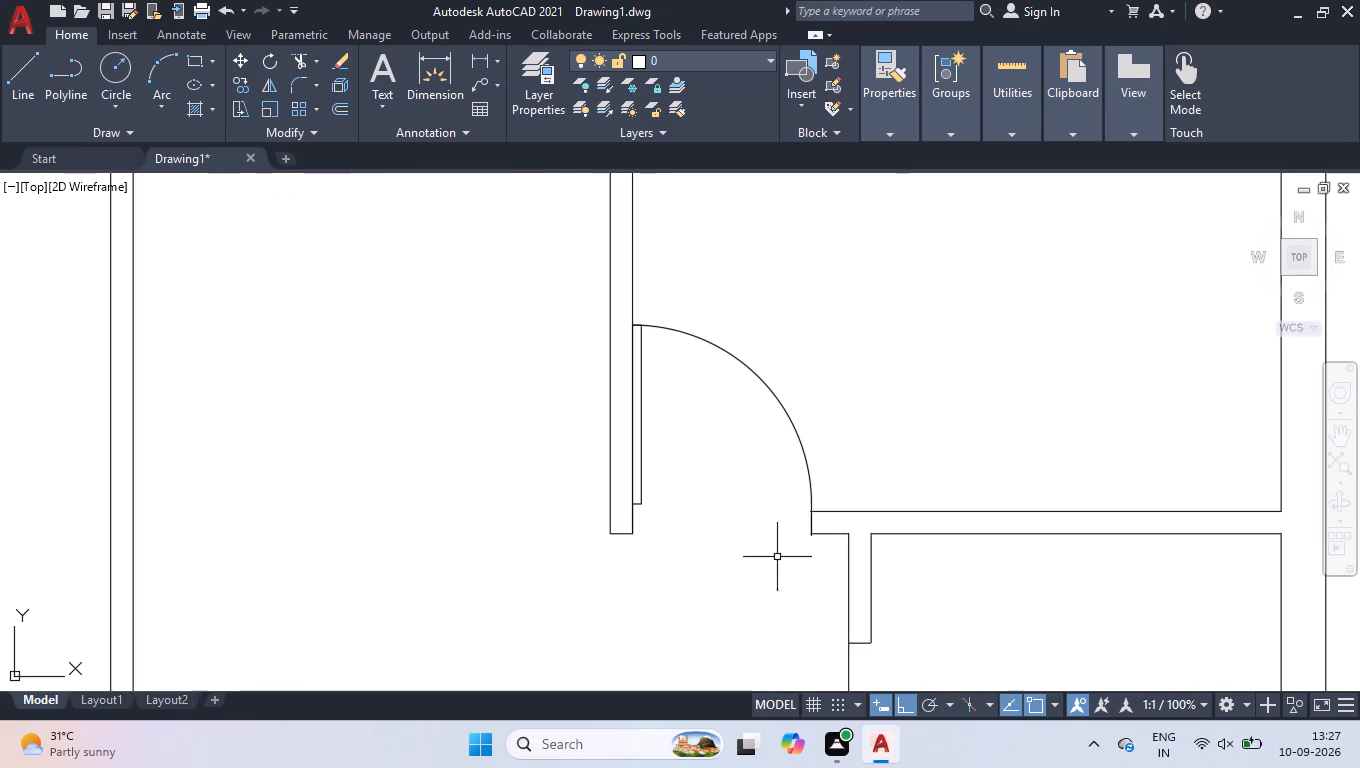
{"action": "scroll", "coordinate": [809, 534], "scroll_direction": "up", "scroll_amount": 5}
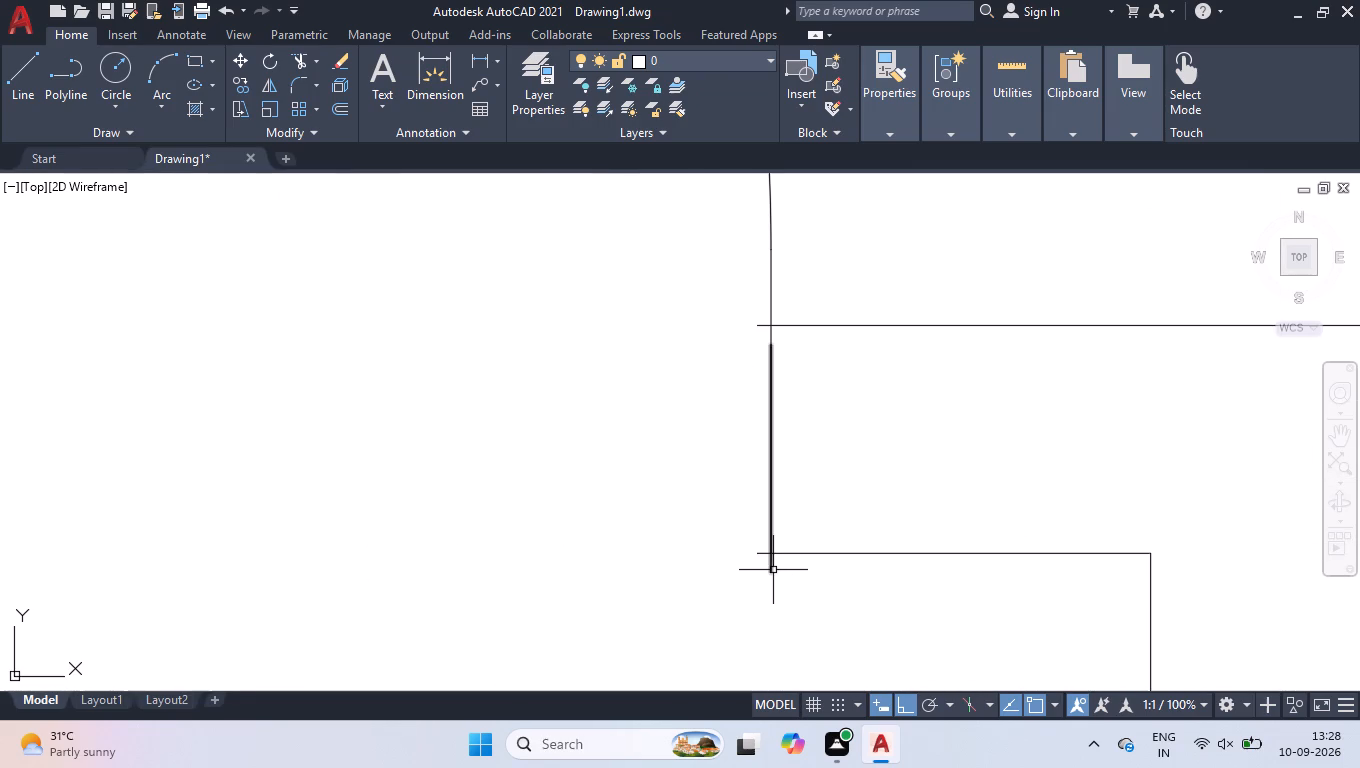
{"action": "left_click", "coordinate": [773, 570]}
{"action": "key", "text": "Delete"}
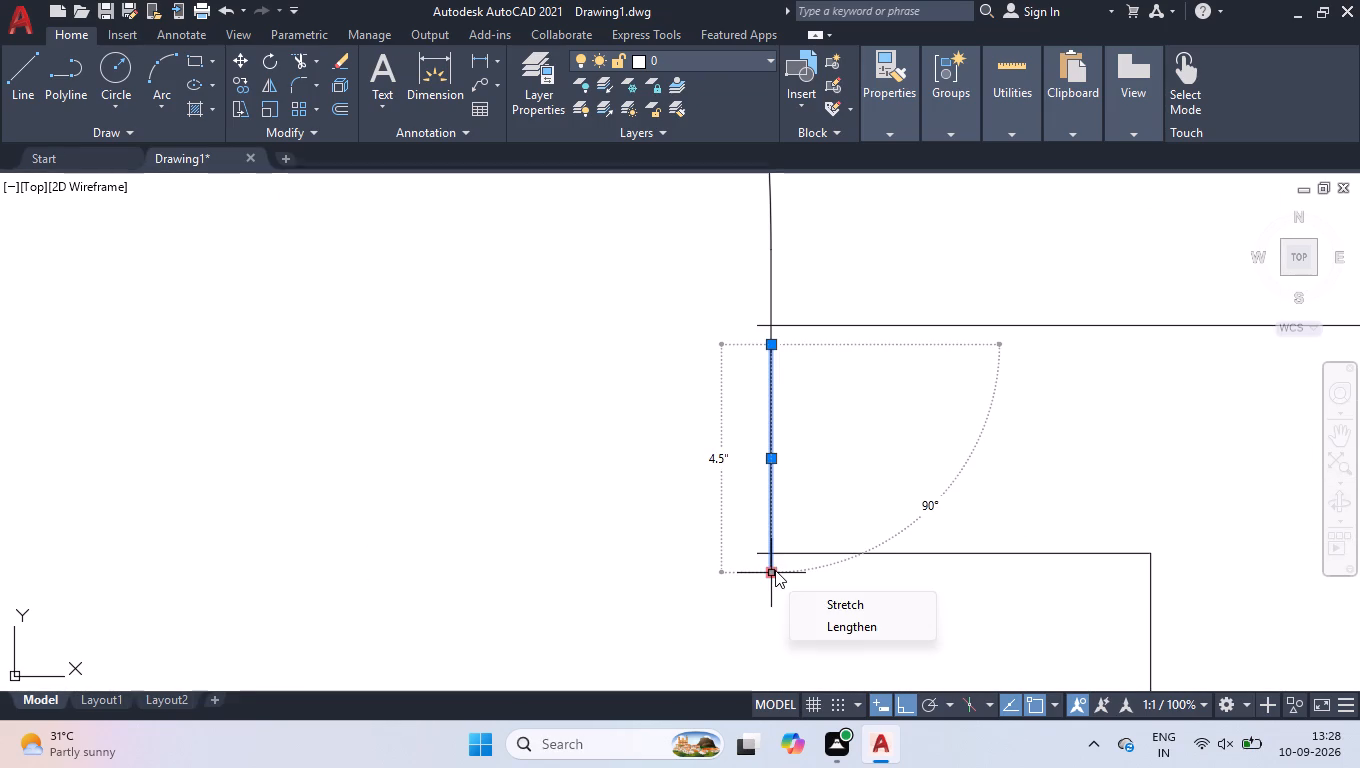
{"action": "key", "text": "Delete"}
{"action": "key", "text": "Delete"}
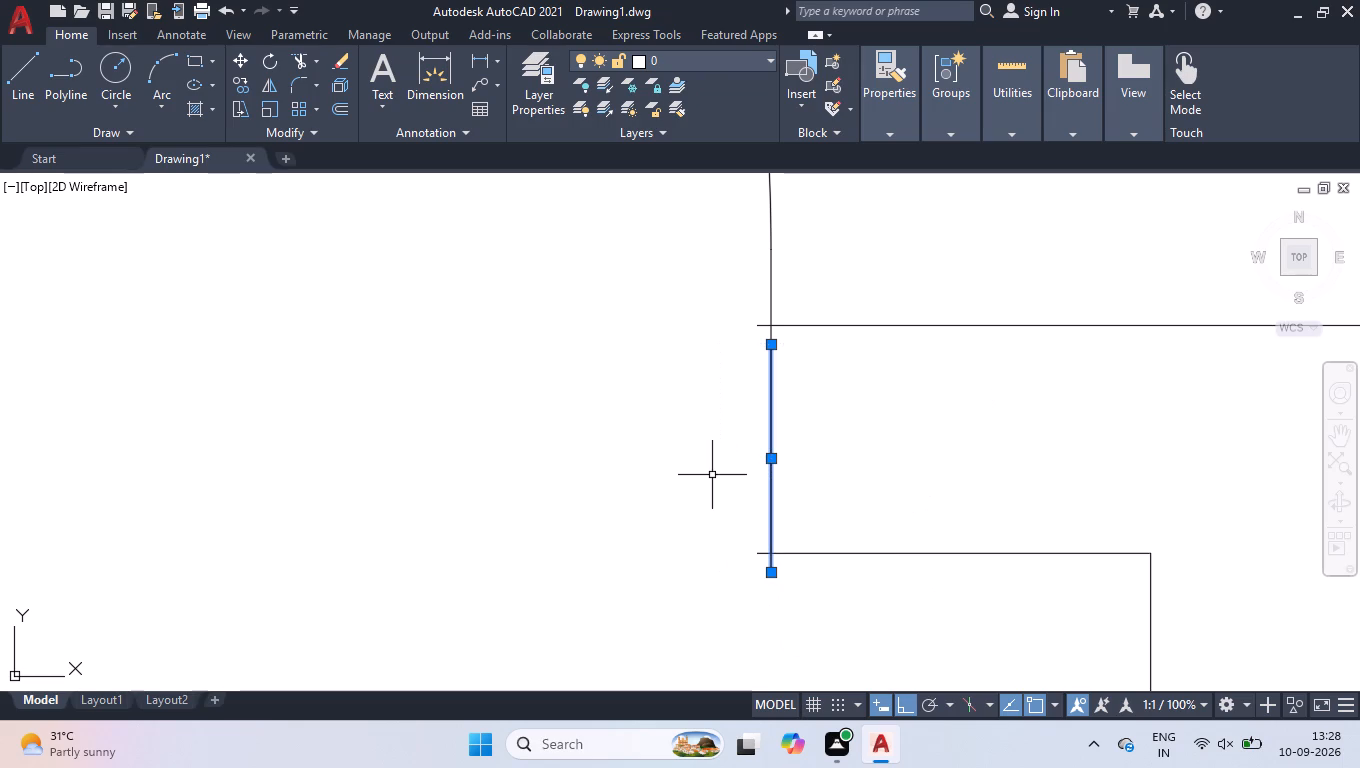
{"action": "key", "text": "Delete"}
Trim the upper and lower lines of the horizontal wall where they overhang the door's latch side.
{"action": "type", "text": "tr"}
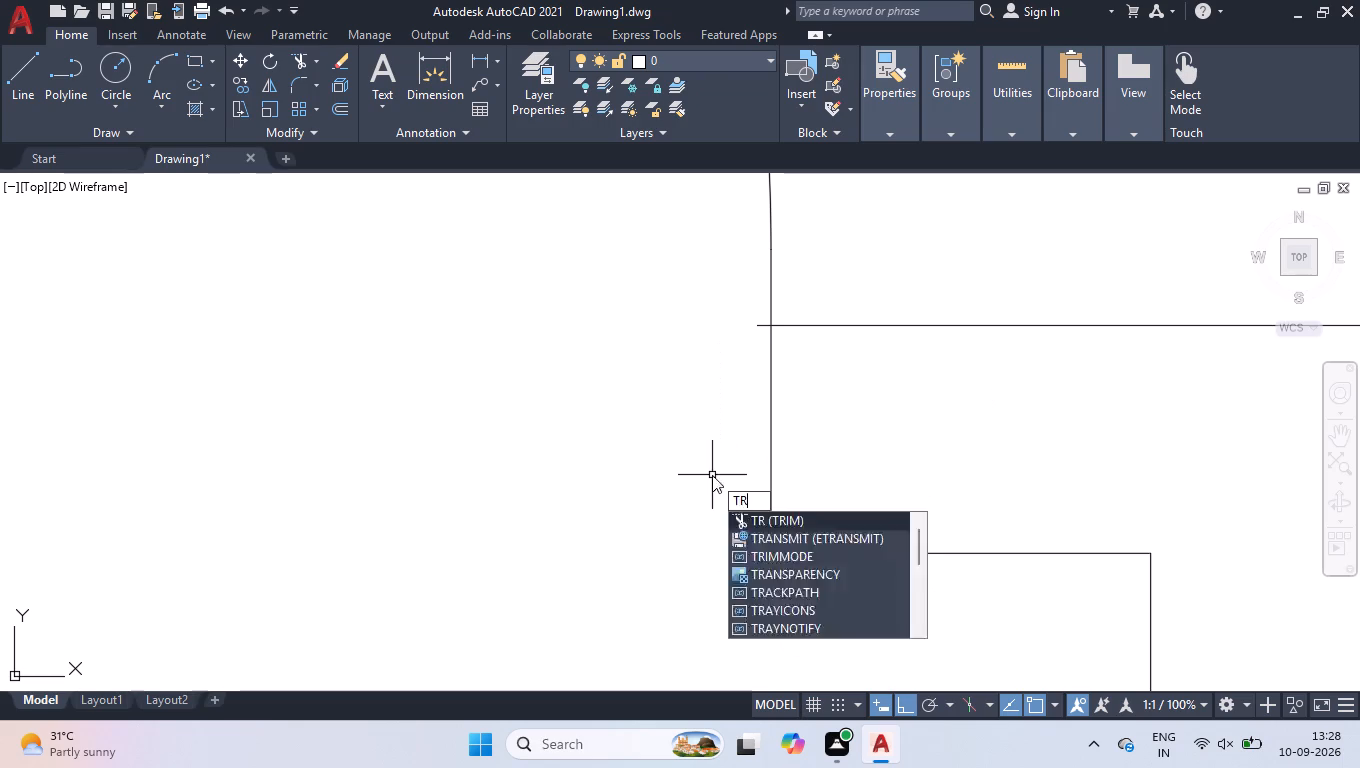
{"action": "key", "text": "Return"}
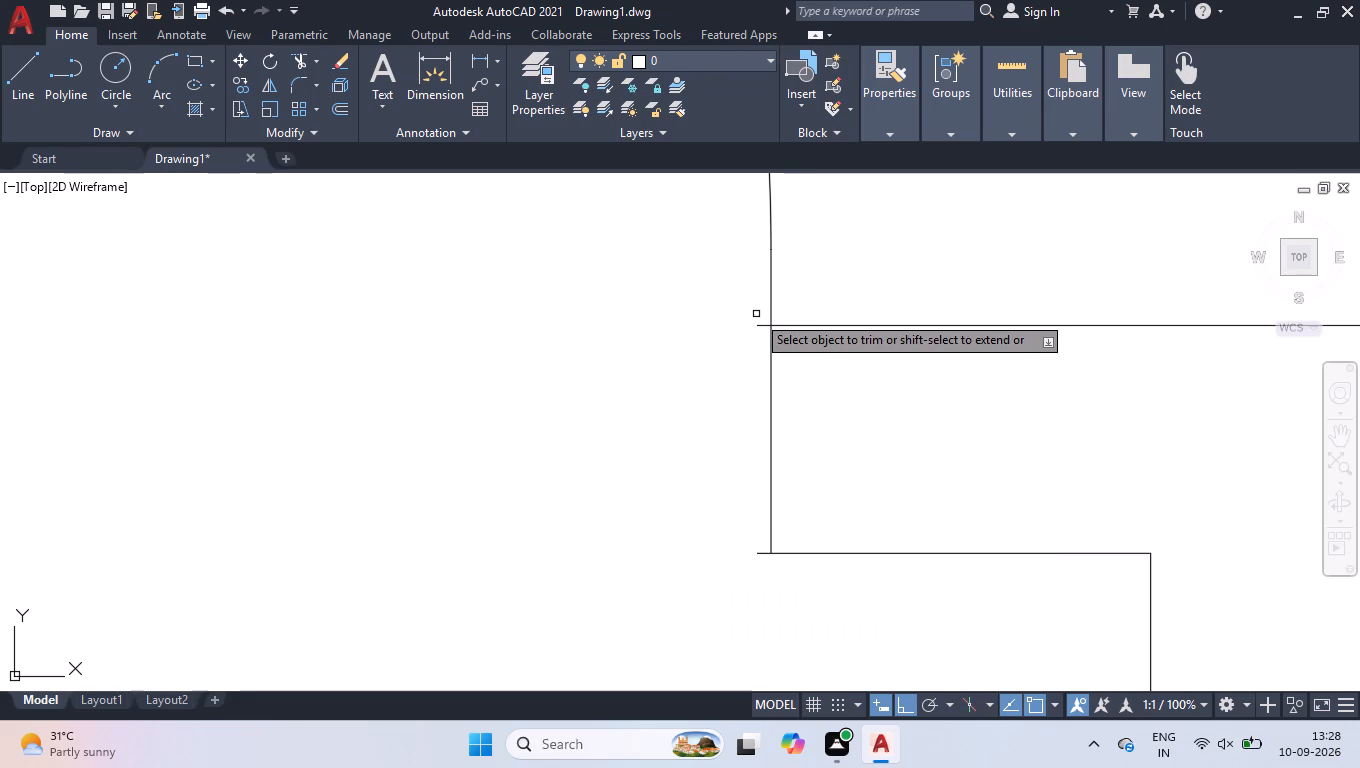
{"action": "left_click", "coordinate": [764, 312]}
{"action": "left_click", "coordinate": [760, 612]}
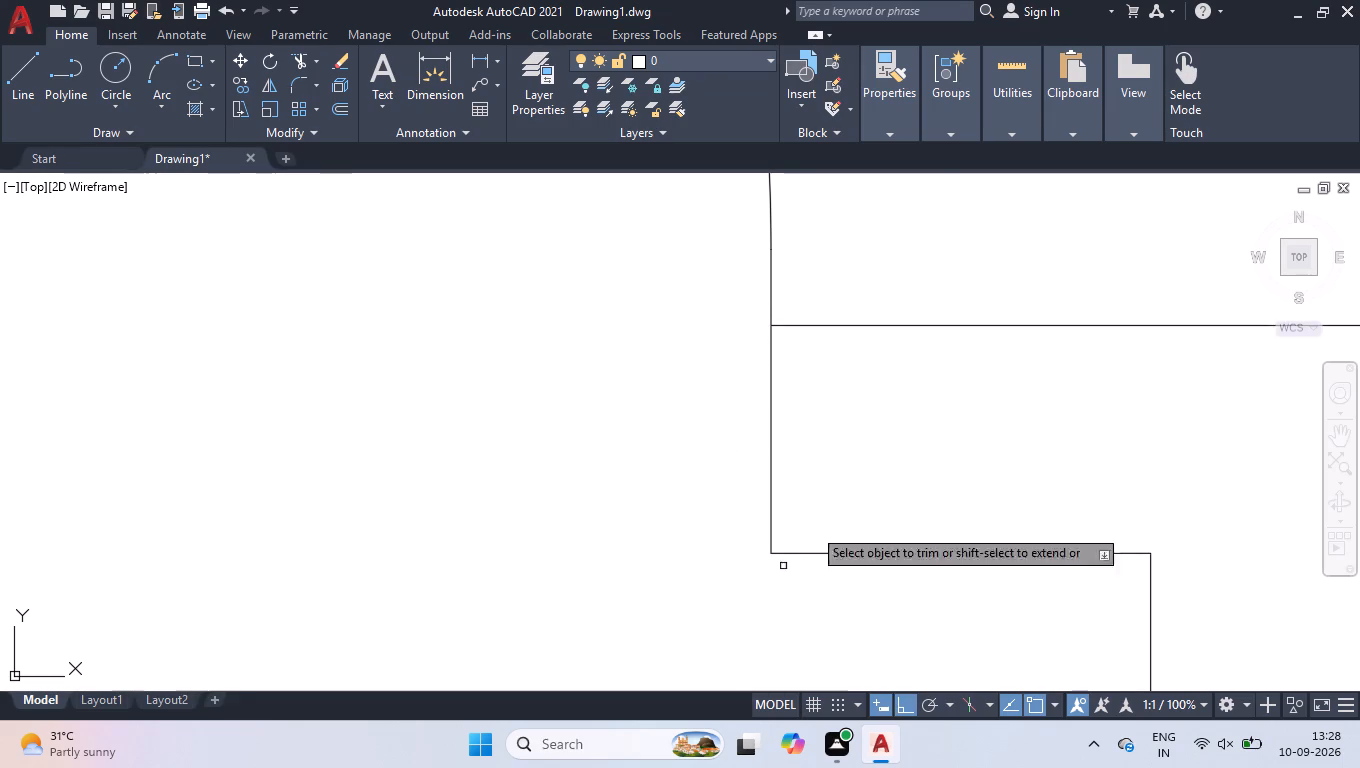
{"action": "key", "text": "space"}
Insert five Door - Imperial blocks in the empty area left of the floor plan.
{"action": "scroll", "coordinate": [873, 413], "scroll_direction": "down", "scroll_amount": 8}
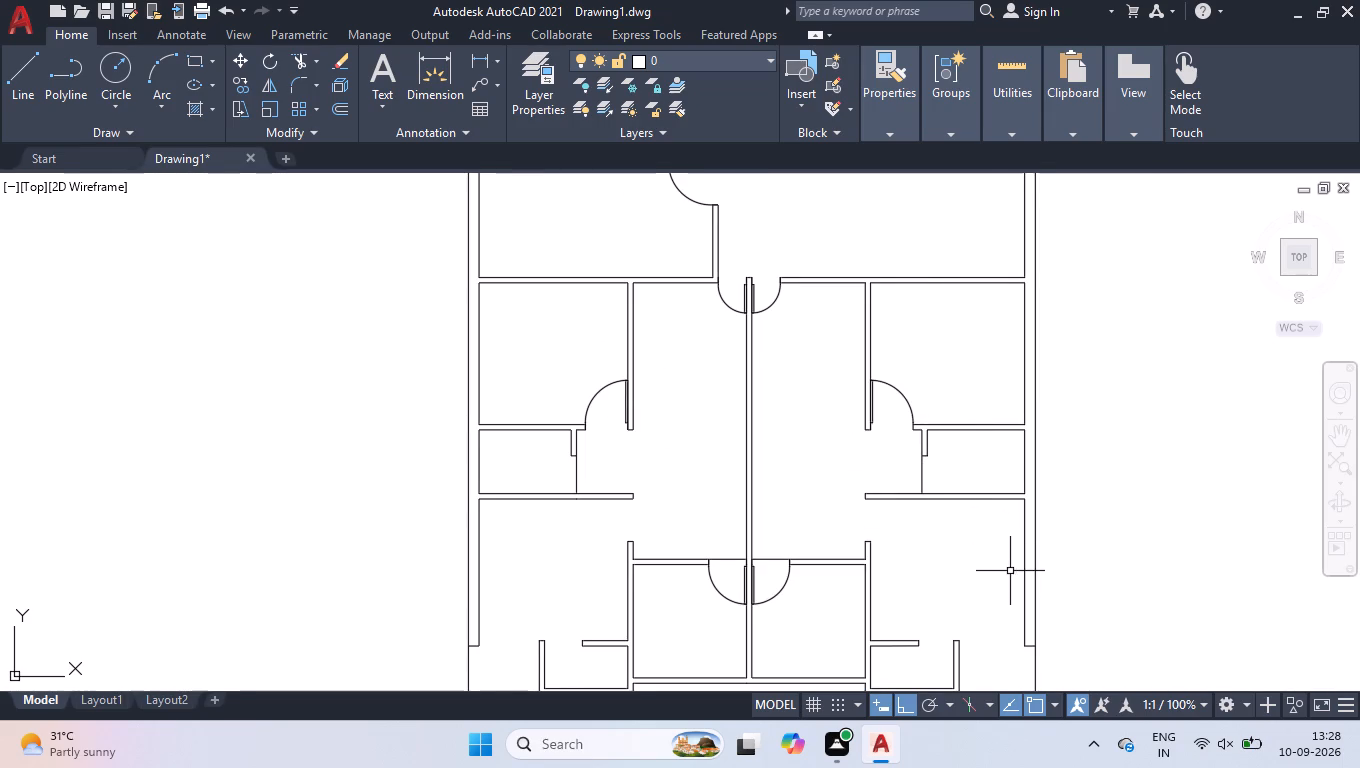
{"action": "scroll", "coordinate": [1010, 571], "scroll_direction": "down", "scroll_amount": 2}
{"action": "scroll", "coordinate": [1010, 571], "scroll_direction": "up", "scroll_amount": 1}
{"action": "key", "text": "ctrl+3"}
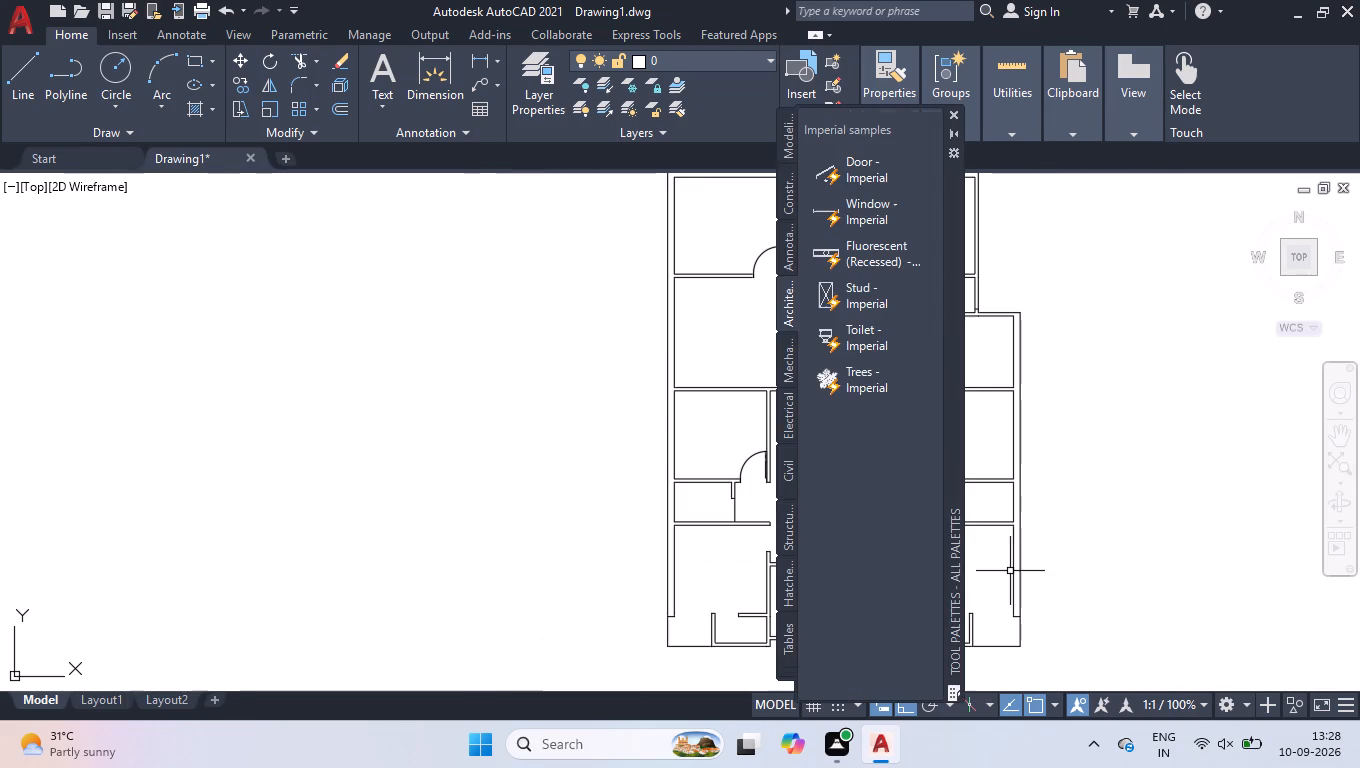
{"action": "left_click", "coordinate": [876, 182]}
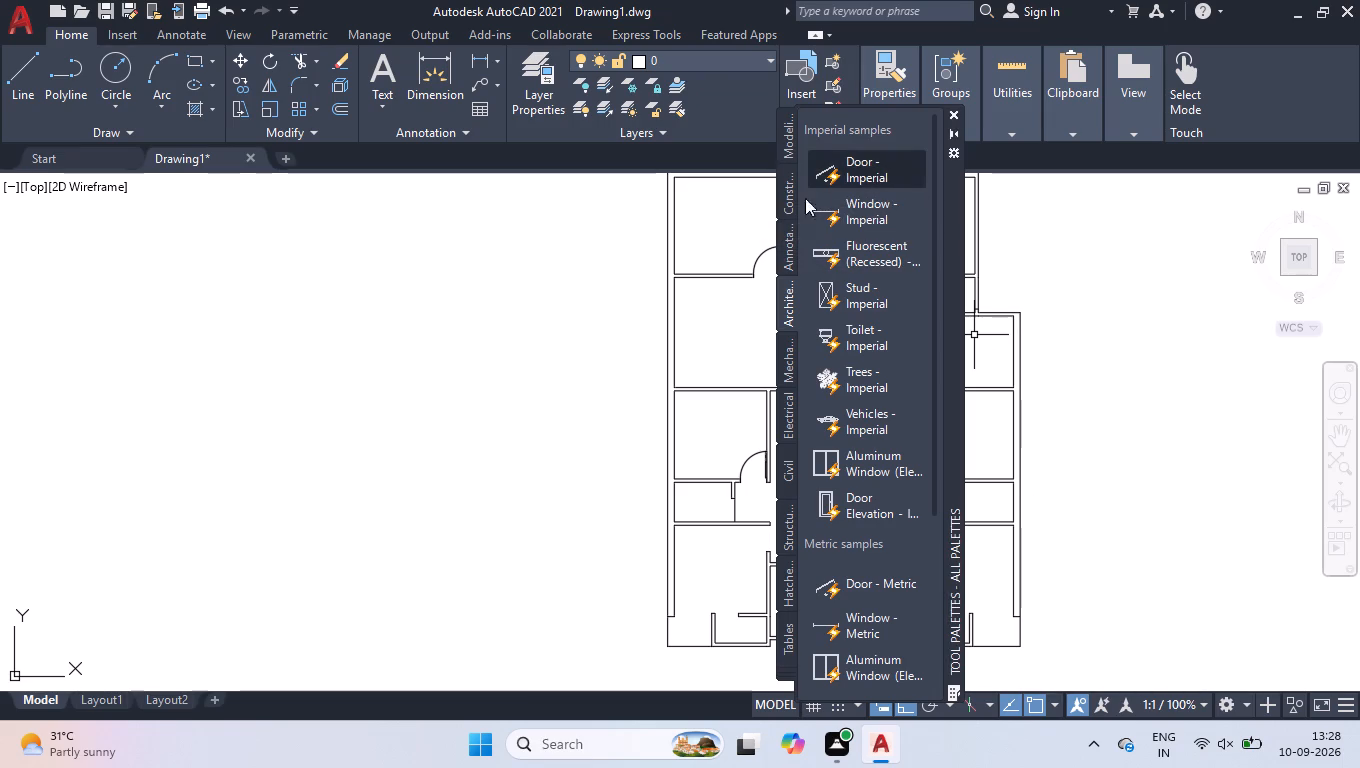
{"action": "left_click", "coordinate": [433, 352]}
{"action": "left_click", "coordinate": [842, 163]}
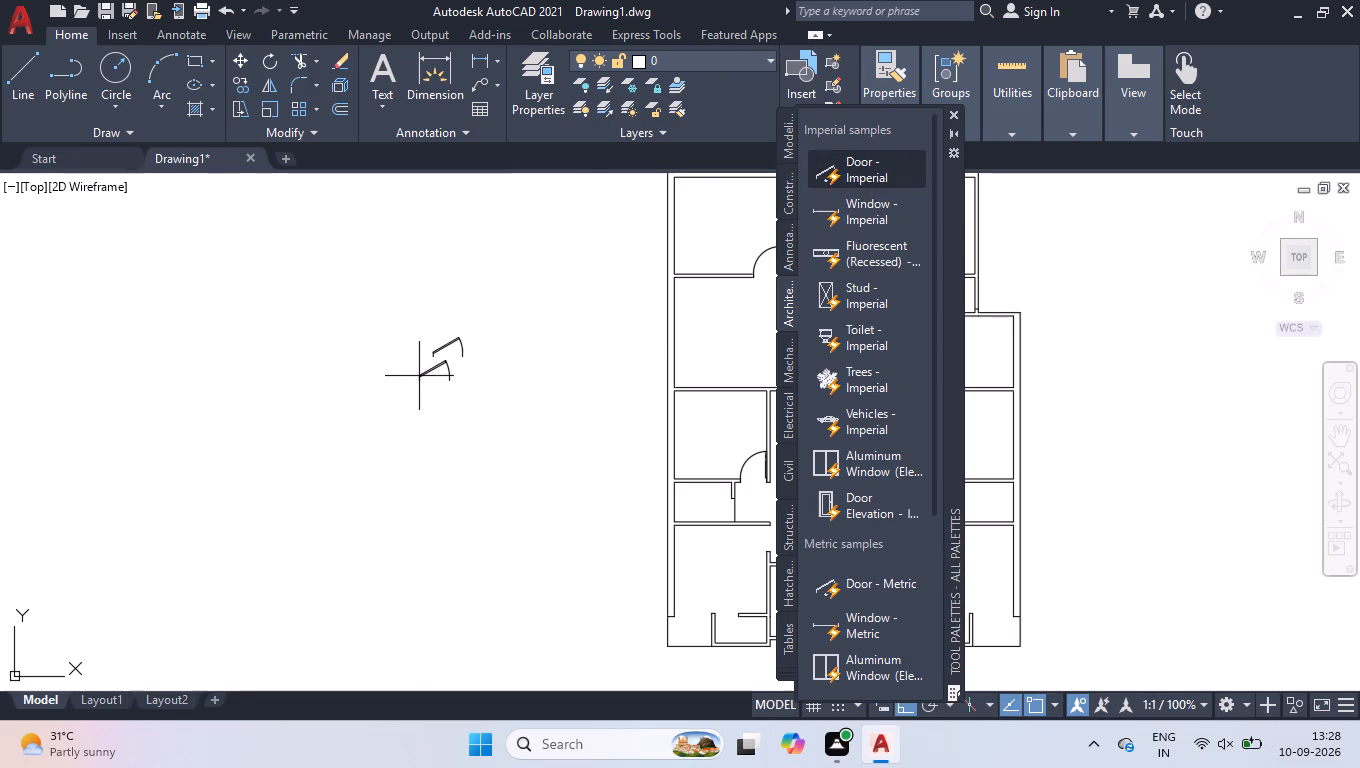
{"action": "left_click", "coordinate": [402, 390]}
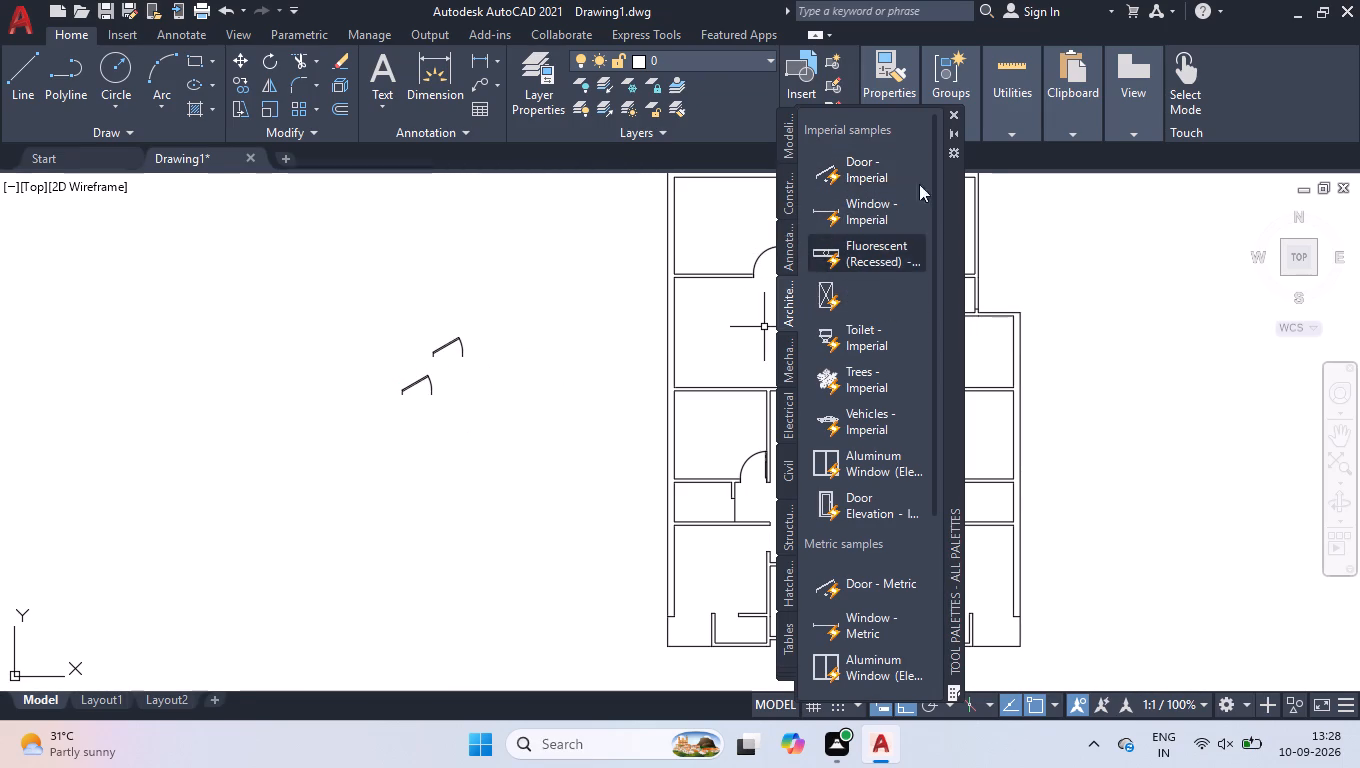
{"action": "left_click", "coordinate": [883, 176]}
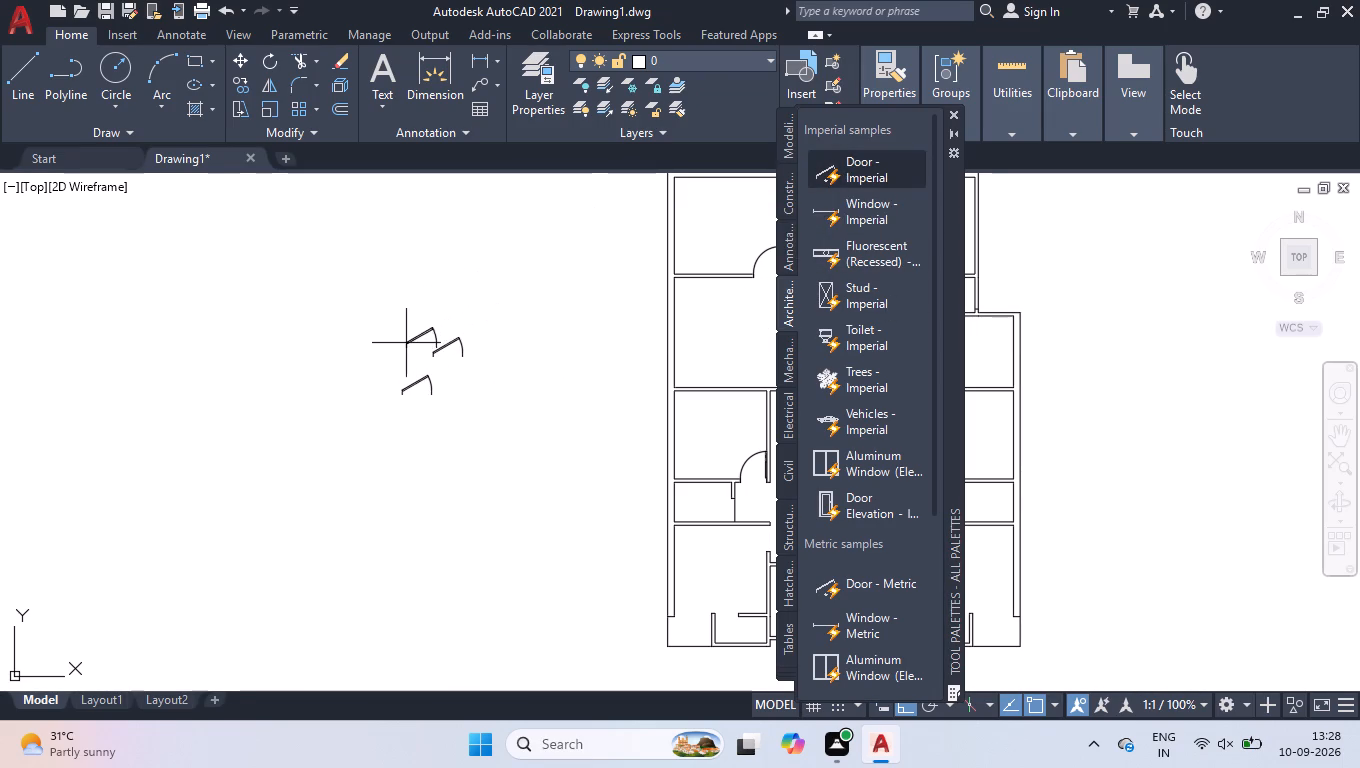
{"action": "left_click", "coordinate": [388, 354]}
{"action": "left_click", "coordinate": [865, 158]}
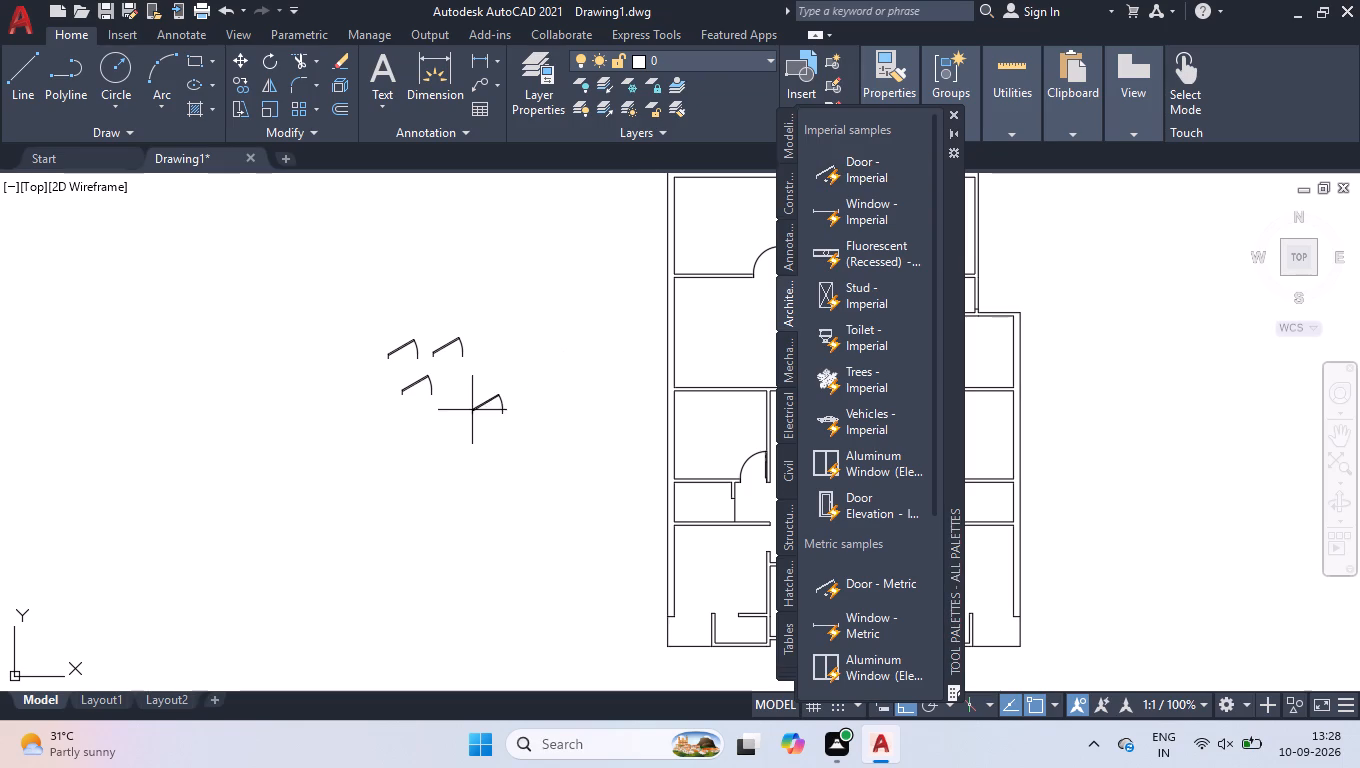
{"action": "left_click", "coordinate": [471, 402]}
{"action": "left_click", "coordinate": [910, 180]}
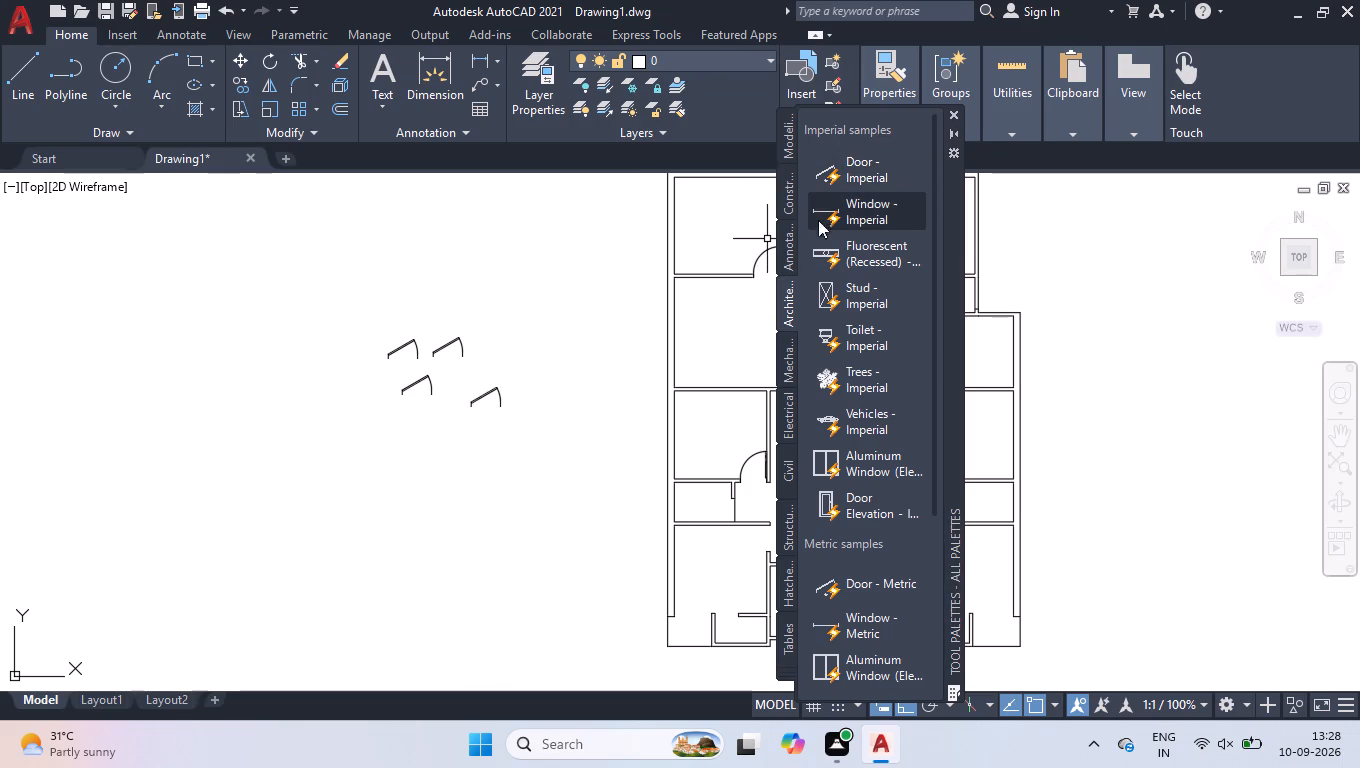
{"action": "left_click", "coordinate": [398, 453]}
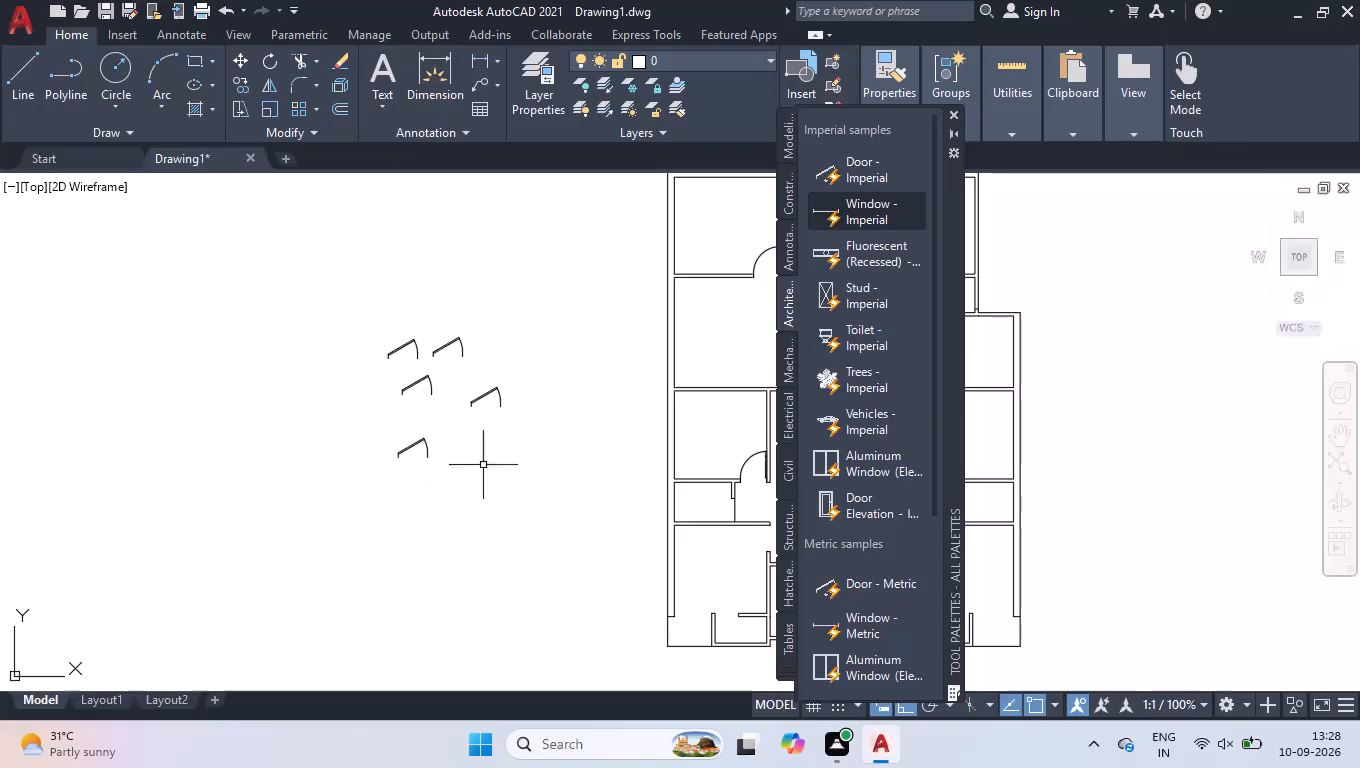
Set the opening angle of the five spare door blocks beside the floor plan to Open 90°.
{"action": "left_click", "coordinate": [950, 117]}
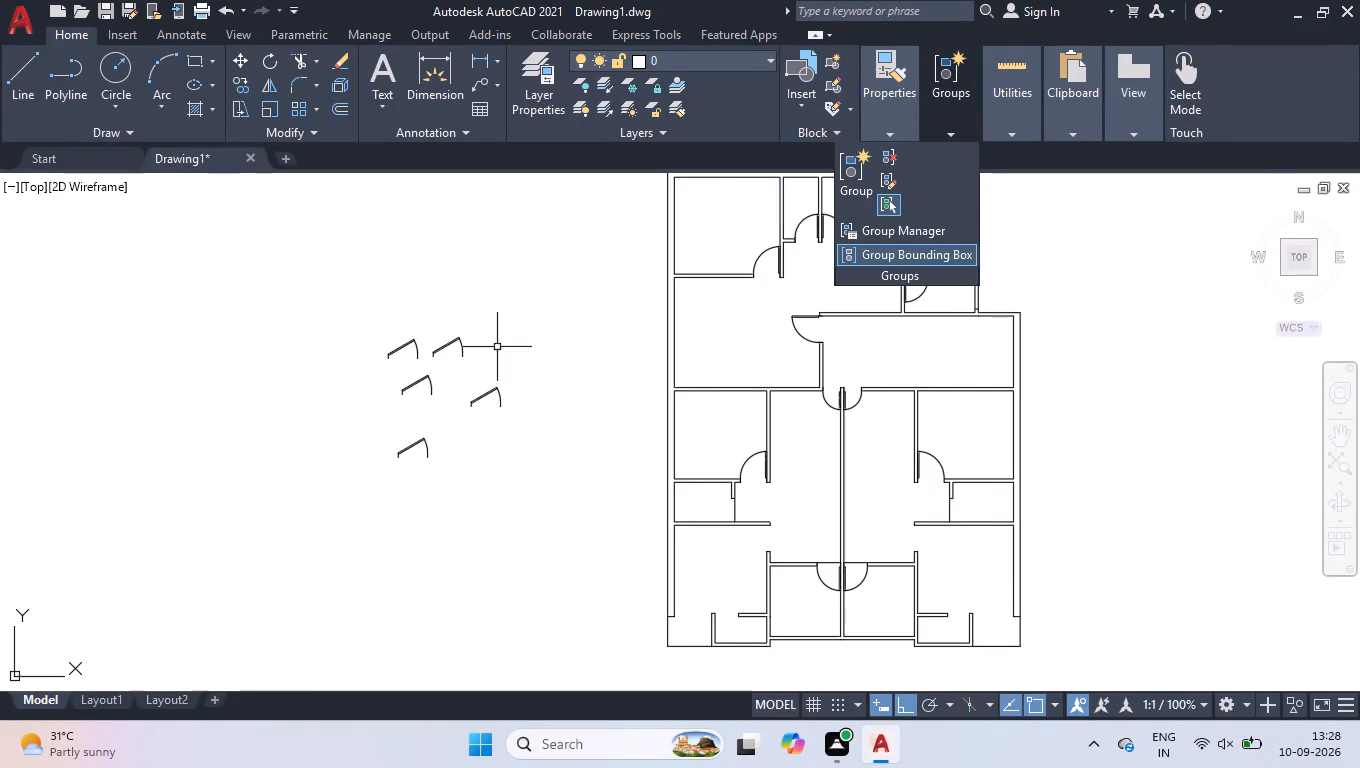
{"action": "left_click_drag", "start_coordinate": [525, 323], "coordinate": [523, 335]}
{"action": "left_click", "coordinate": [393, 519]}
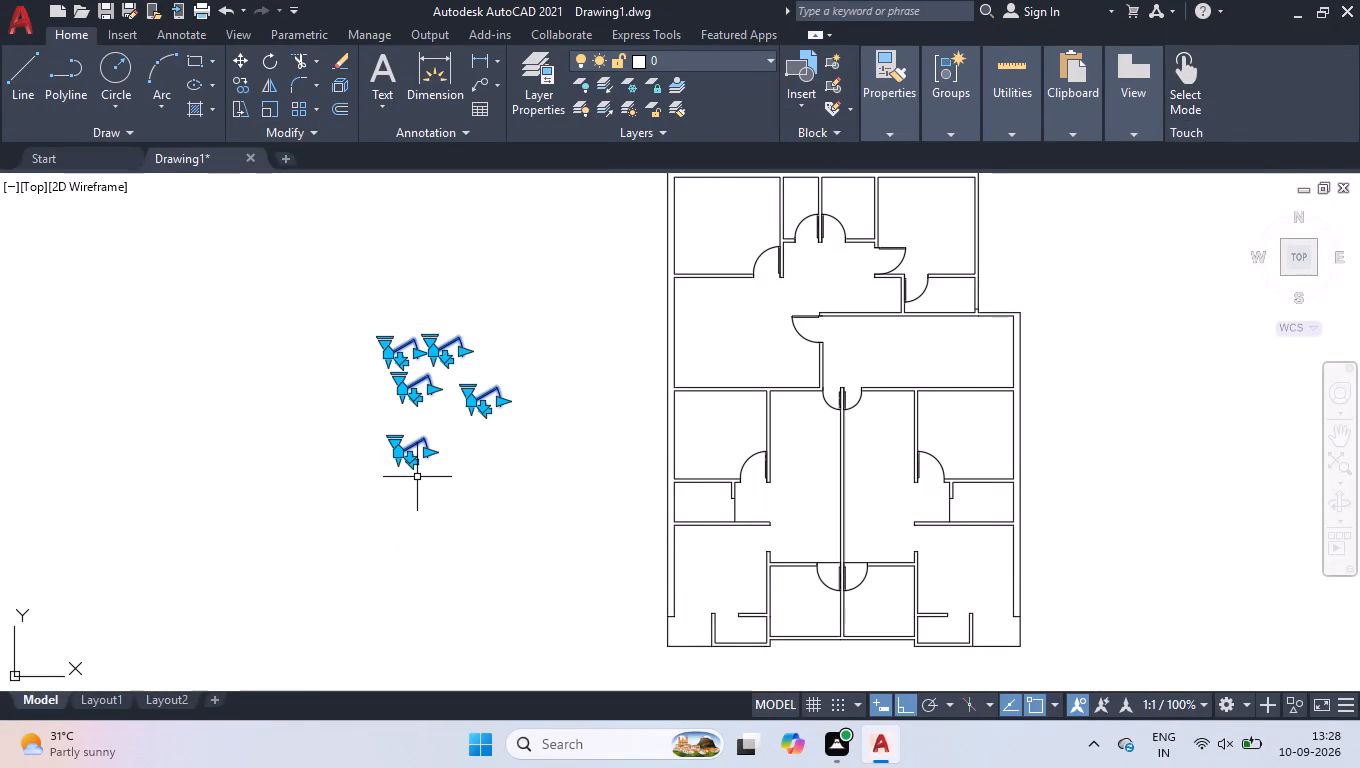
{"action": "key", "text": "ctrl+1"}
{"action": "scroll", "coordinate": [1219, 395], "scroll_direction": "down", "scroll_amount": 11}
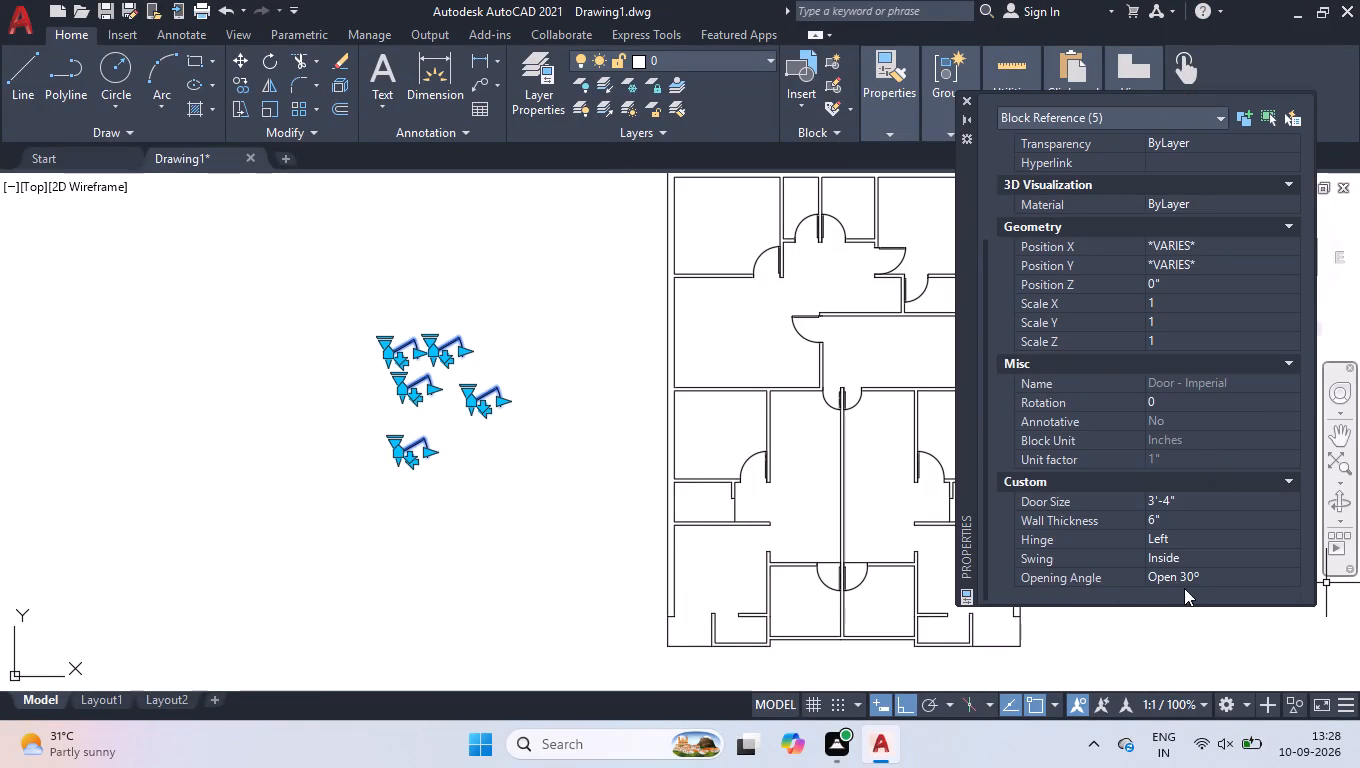
{"action": "double_click", "coordinate": [1185, 577]}
{"action": "left_click", "coordinate": [1182, 644]}
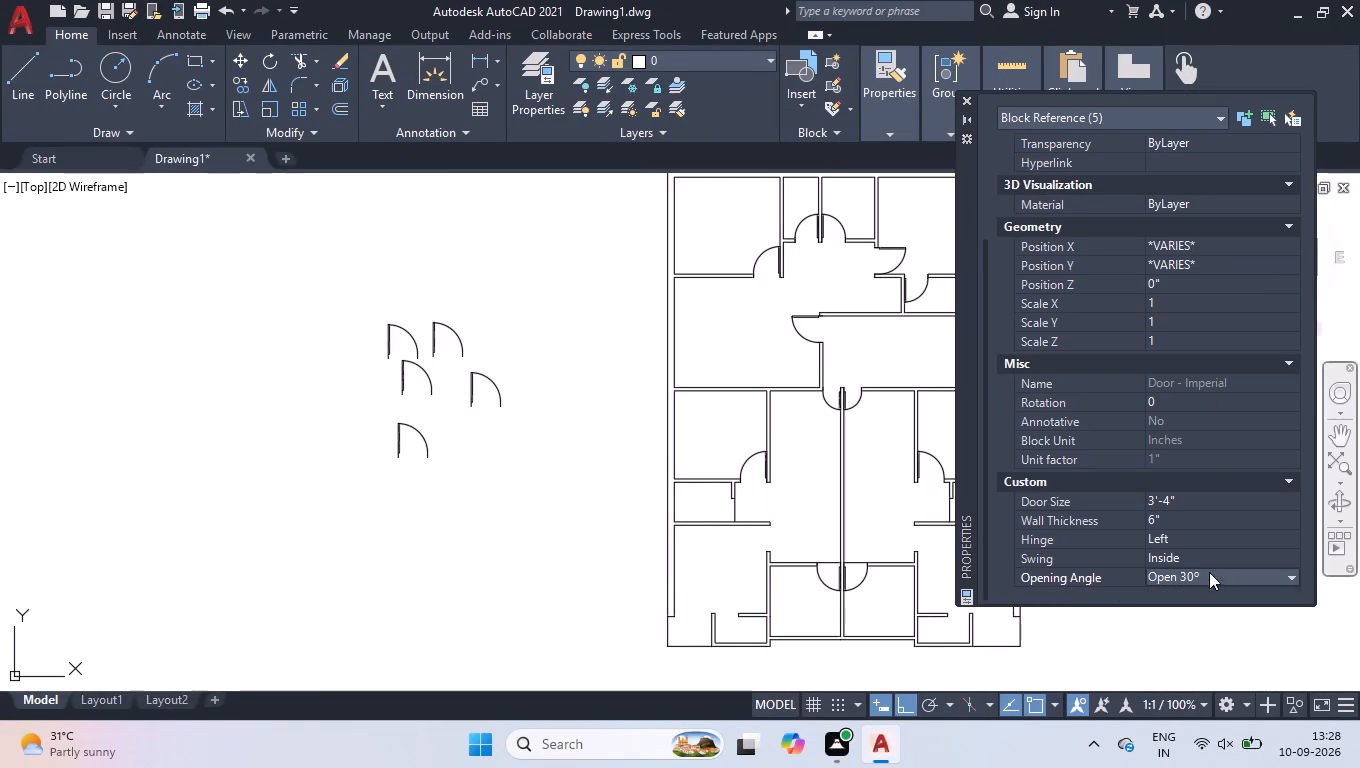
{"action": "left_click", "coordinate": [575, 557]}
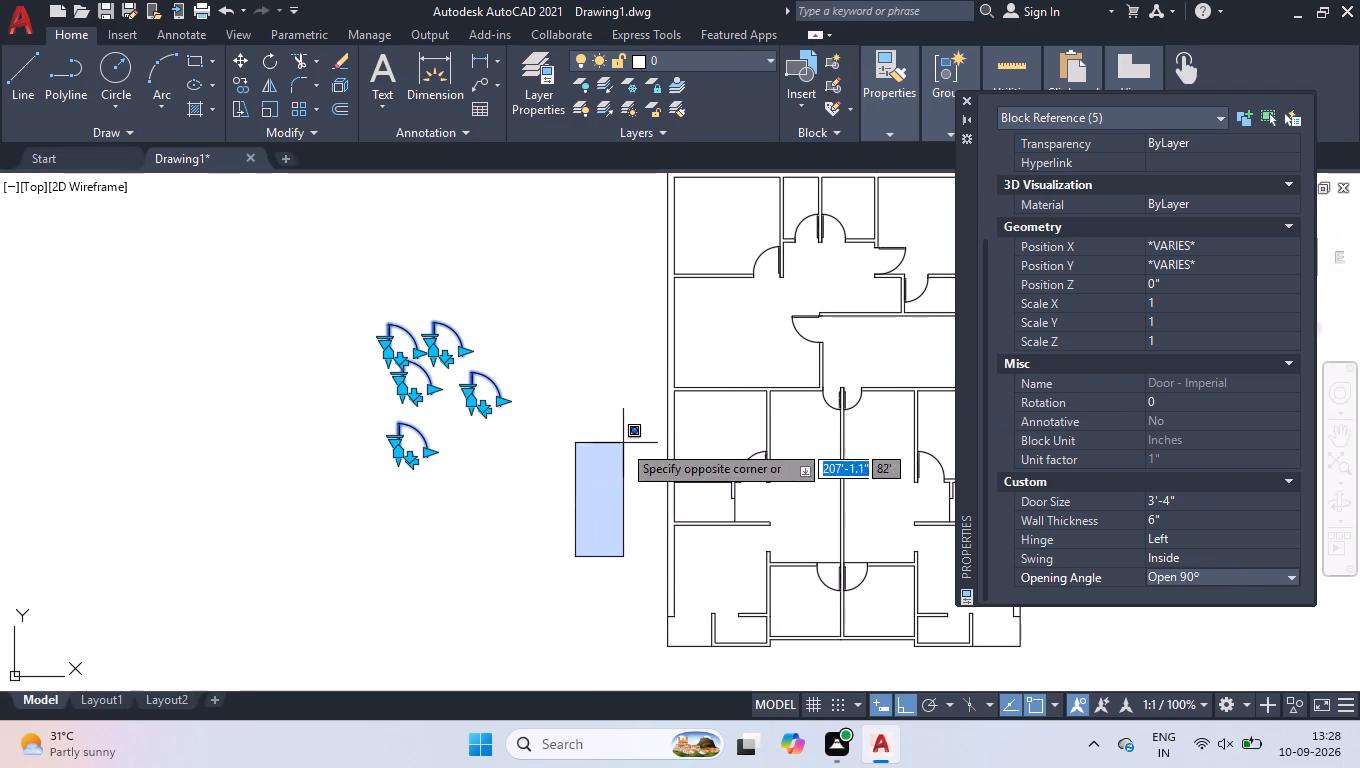
{"action": "left_click", "coordinate": [612, 447]}
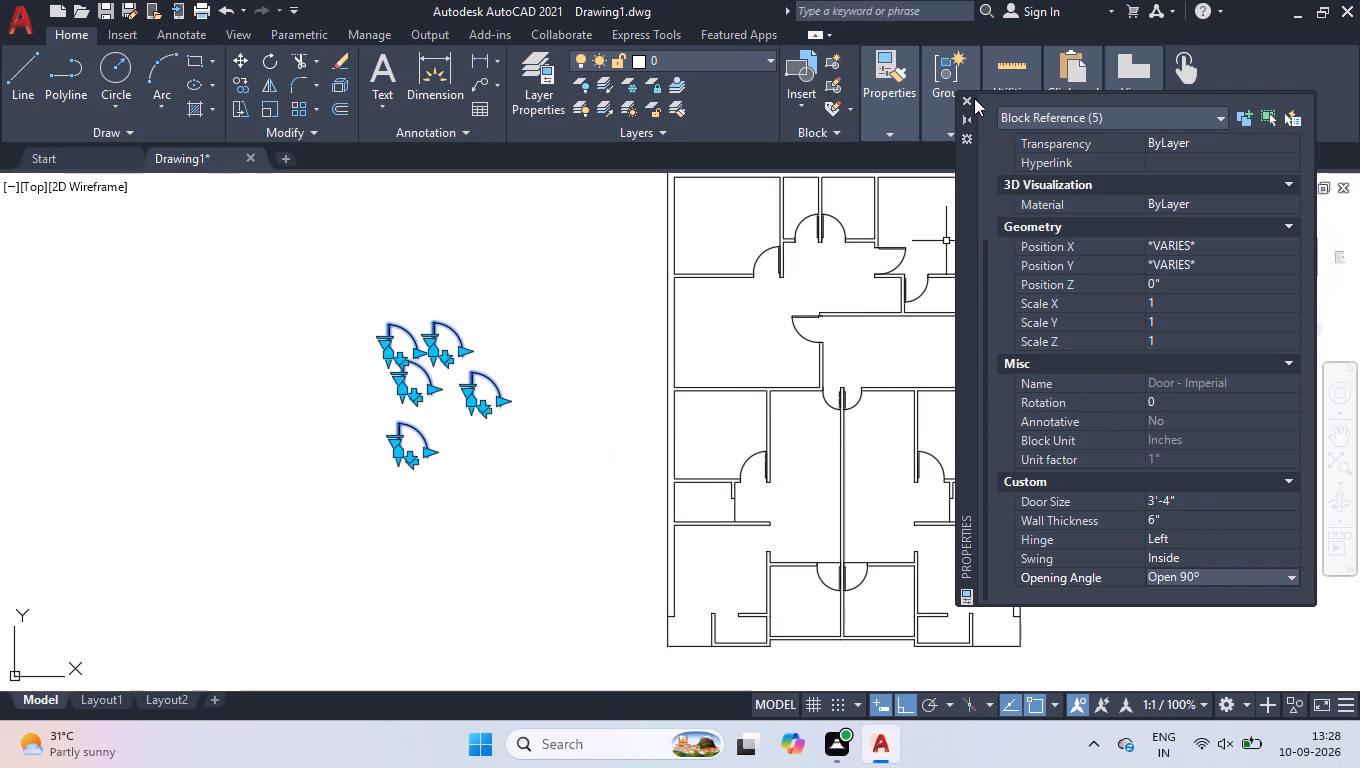
{"action": "left_click", "coordinate": [974, 98]}
{"action": "right_click", "coordinate": [651, 344]}
{"action": "left_click", "coordinate": [698, 570]}
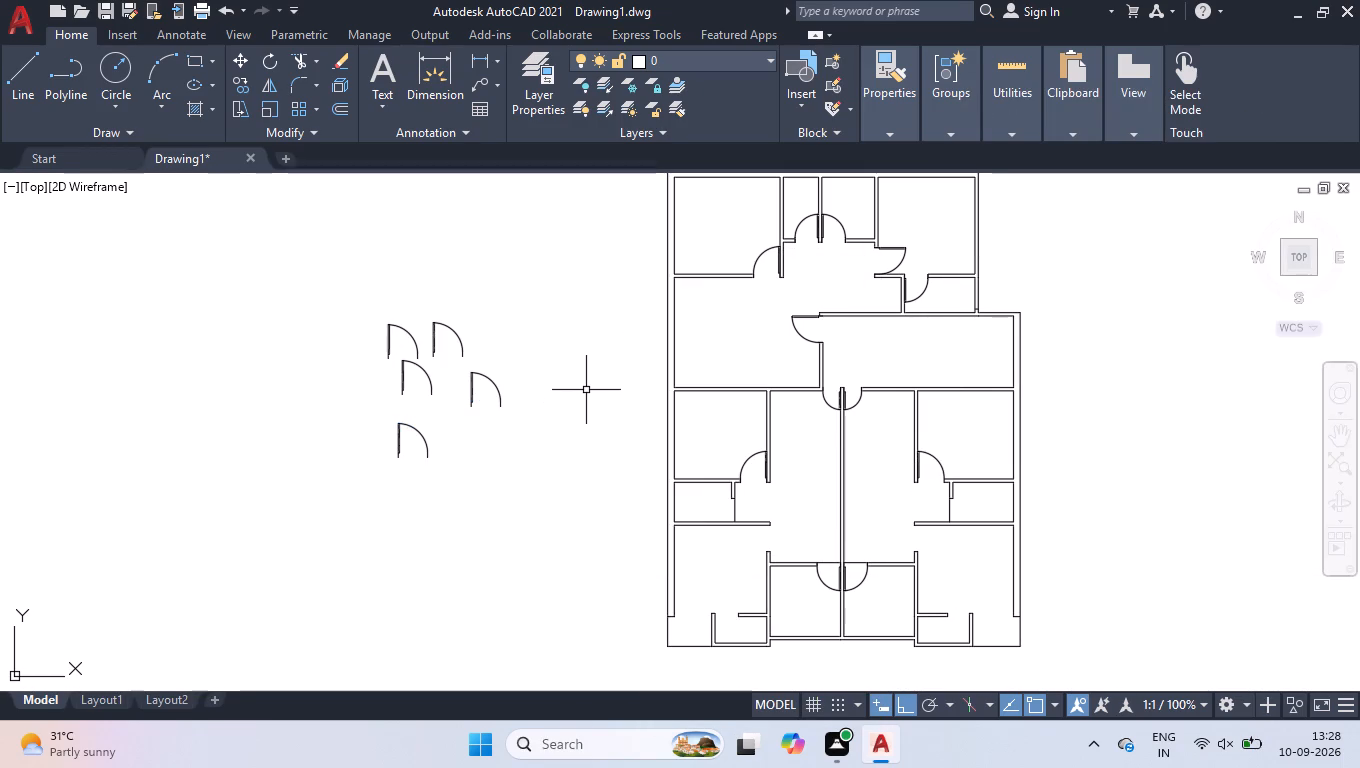
Flip the lowest spare door's swing downward and move it to the left unit's bottom small room, its hinge corner on the short vertical wall's top corner.
{"action": "left_click", "coordinate": [424, 434]}
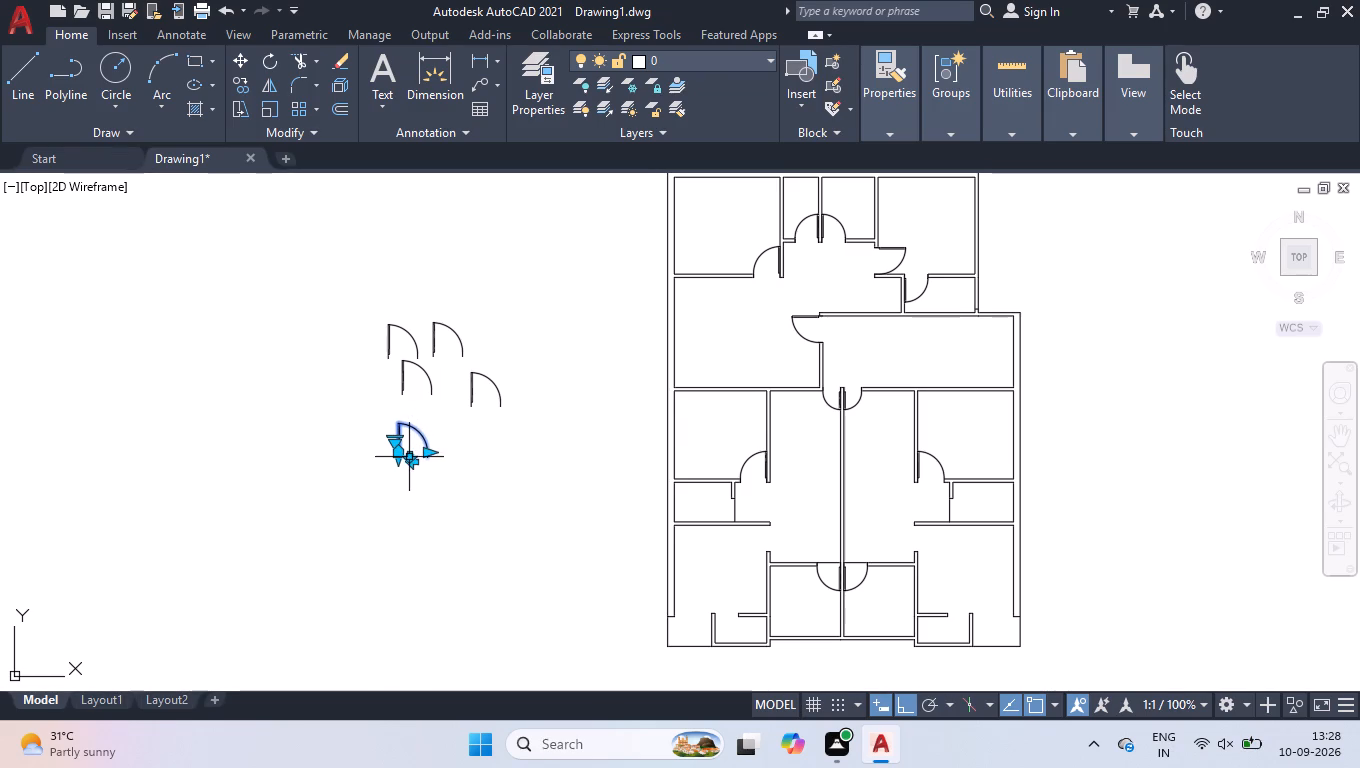
{"action": "left_click", "coordinate": [411, 455]}
{"action": "key", "text": "m"}
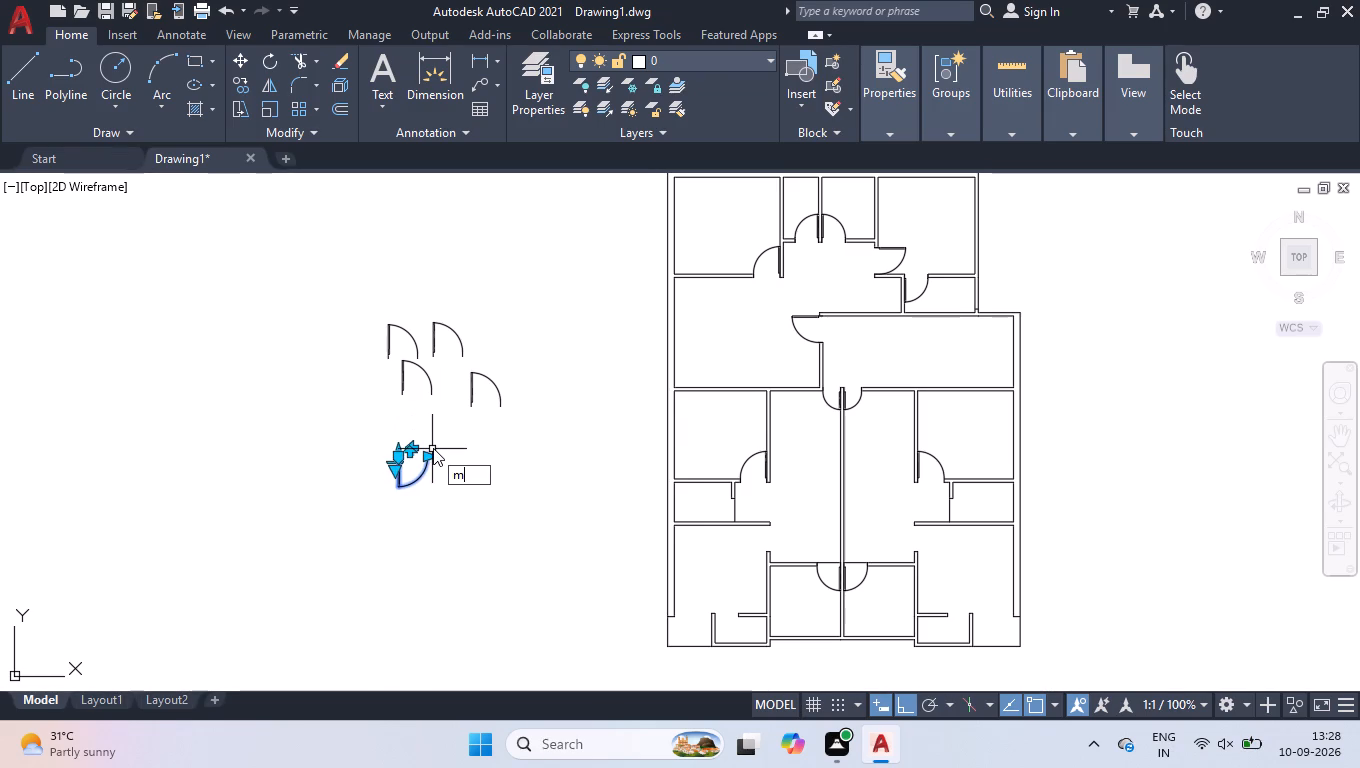
{"action": "key", "text": "Return"}
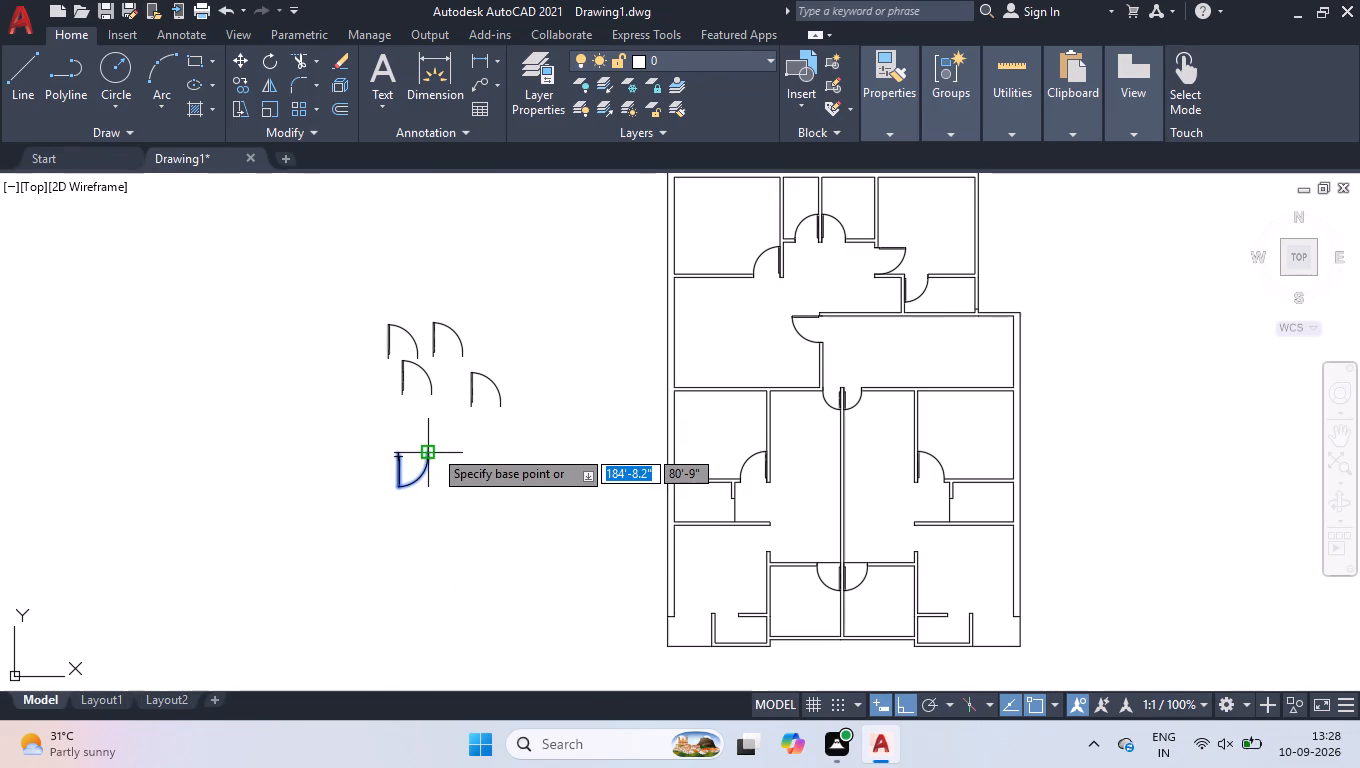
{"action": "scroll", "coordinate": [433, 448], "scroll_direction": "up", "scroll_amount": 3}
{"action": "left_click", "coordinate": [334, 476]}
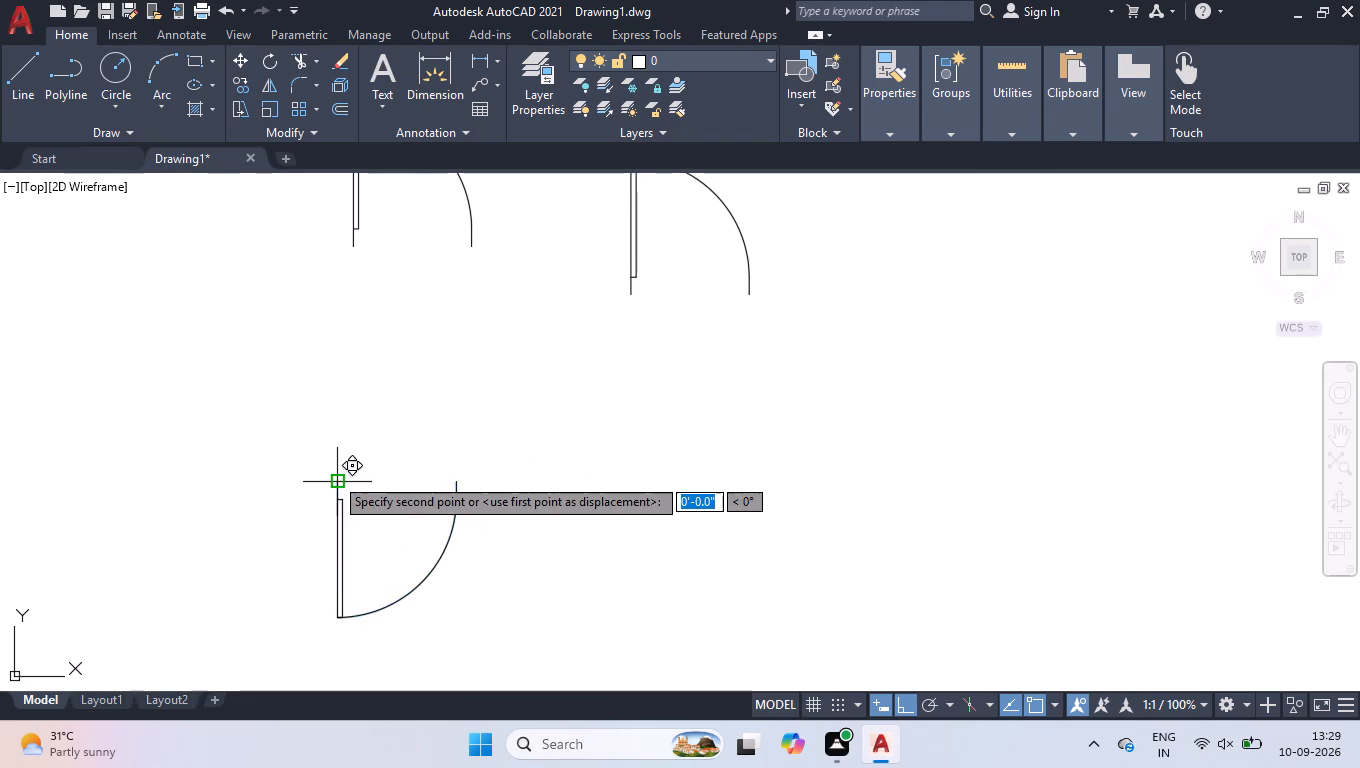
{"action": "scroll", "coordinate": [335, 470], "scroll_direction": "down", "scroll_amount": 3}
{"action": "scroll", "coordinate": [695, 690], "scroll_direction": "up", "scroll_amount": 3}
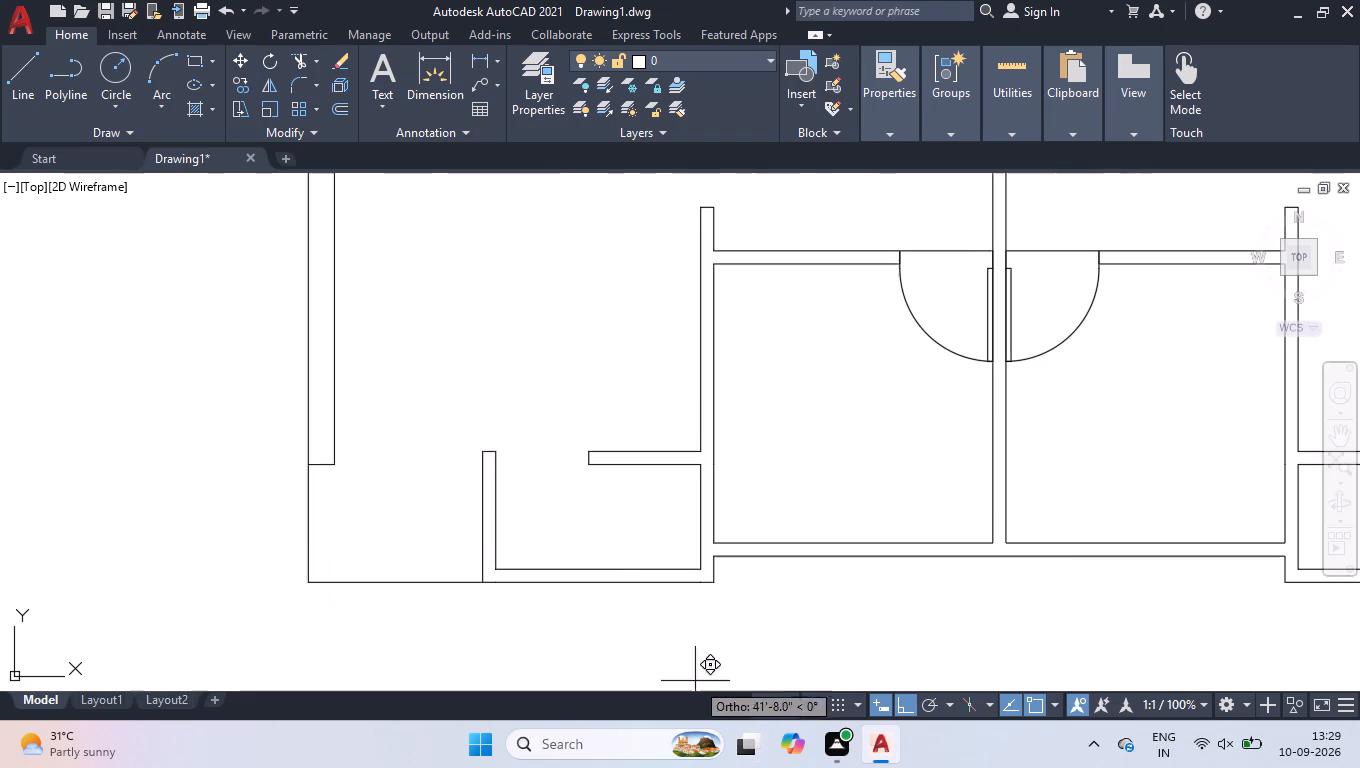
{"action": "scroll", "coordinate": [540, 471], "scroll_direction": "up", "scroll_amount": 2}
{"action": "left_click", "coordinate": [417, 421]}
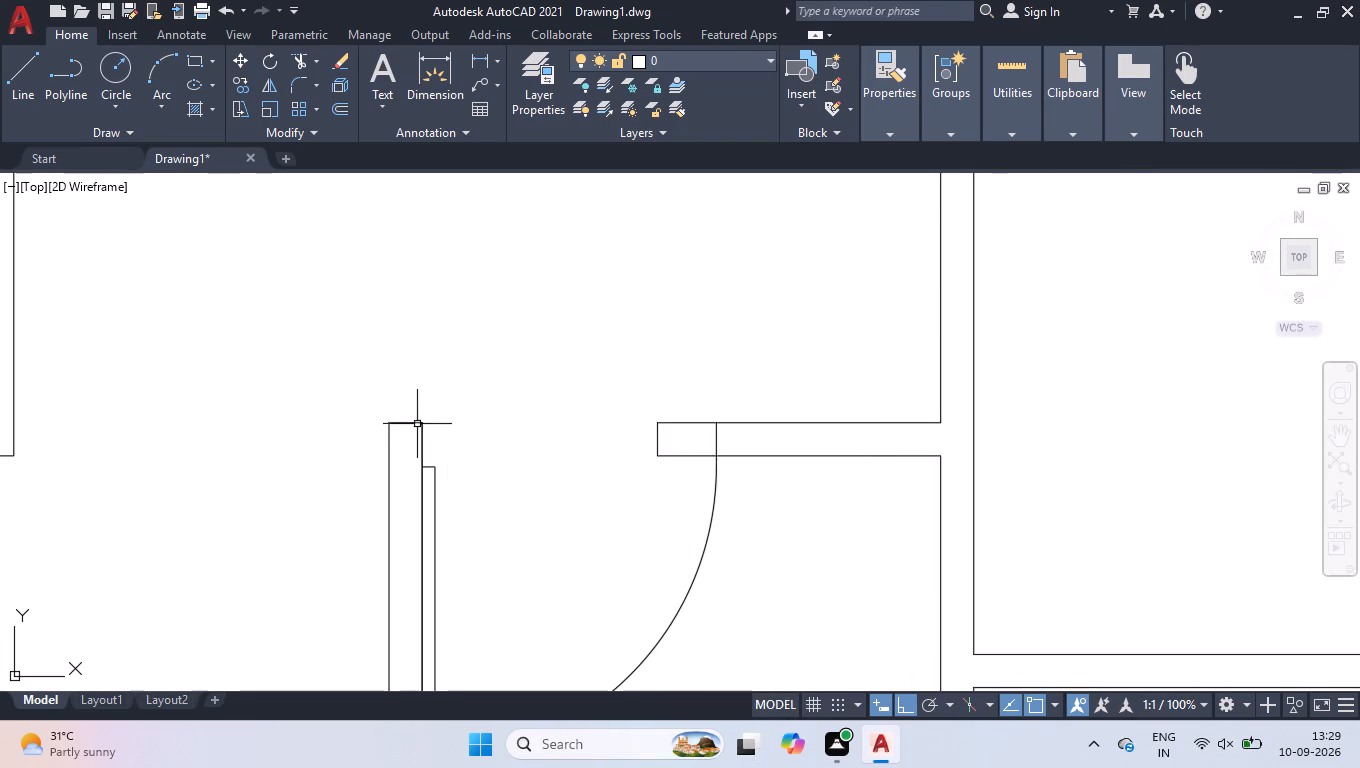
Shrink the left unit's newly placed door so its latch side meets the end of the horizontal wall.
{"action": "left_click", "coordinate": [681, 528]}
{"action": "double_click", "coordinate": [728, 546]}
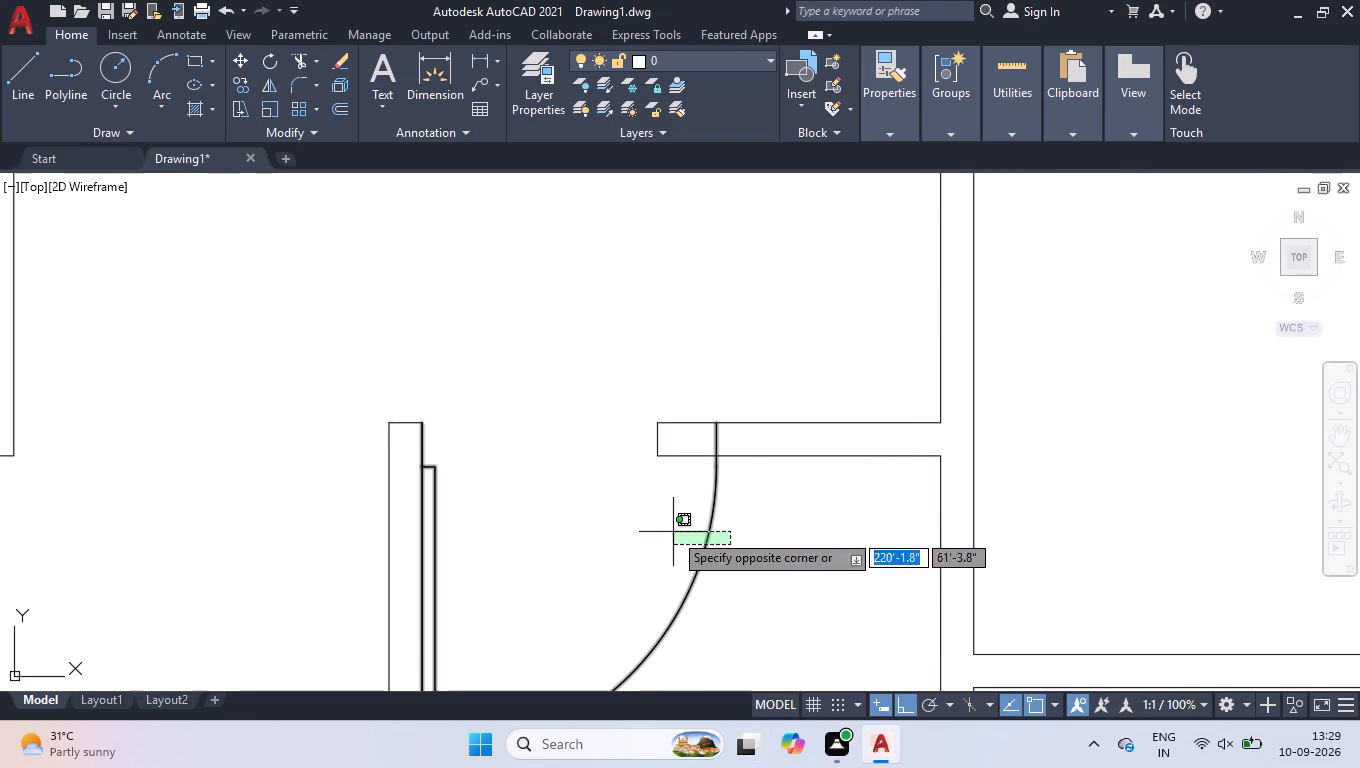
{"action": "left_click", "coordinate": [673, 530]}
{"action": "scroll", "coordinate": [681, 475], "scroll_direction": "up", "scroll_amount": 2}
{"action": "left_click", "coordinate": [766, 455]}
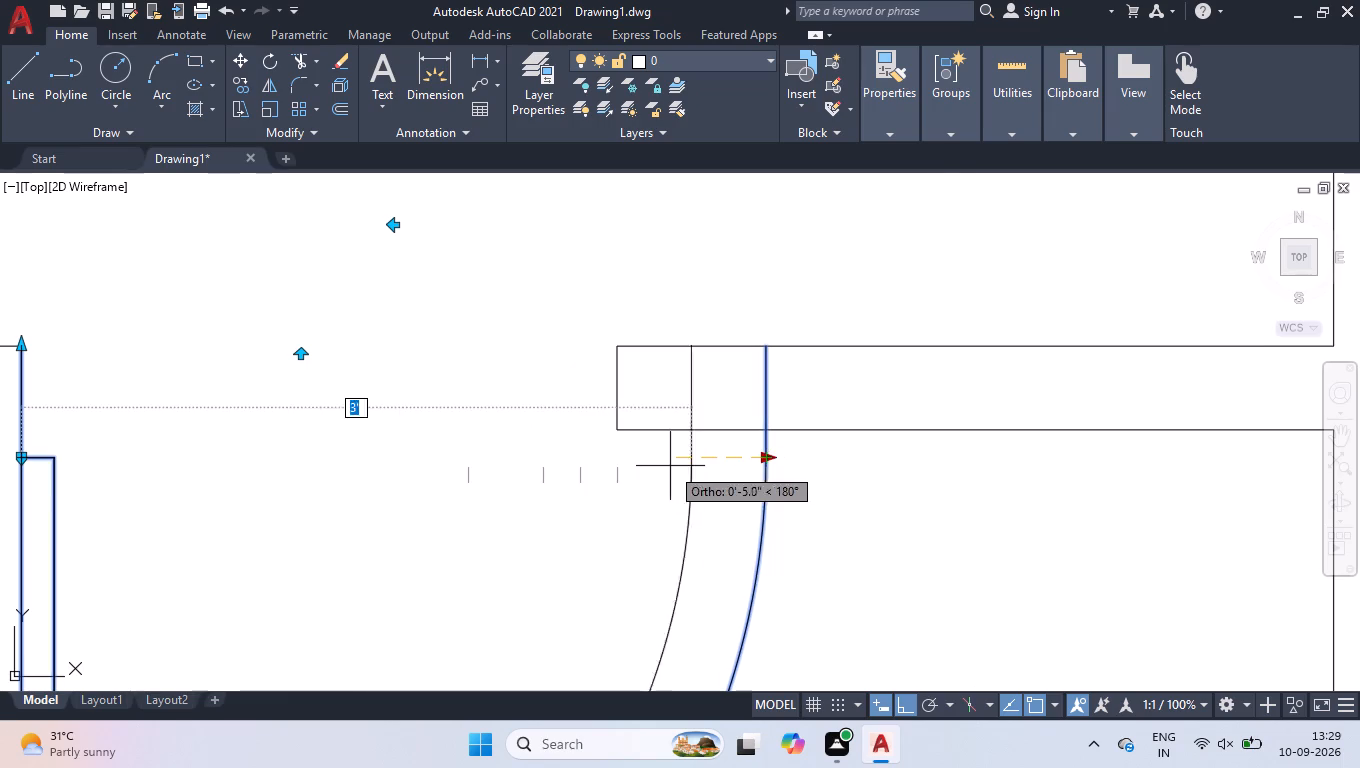
{"action": "left_click", "coordinate": [641, 471]}
{"action": "right_click", "coordinate": [641, 472]}
{"action": "left_click", "coordinate": [706, 566]}
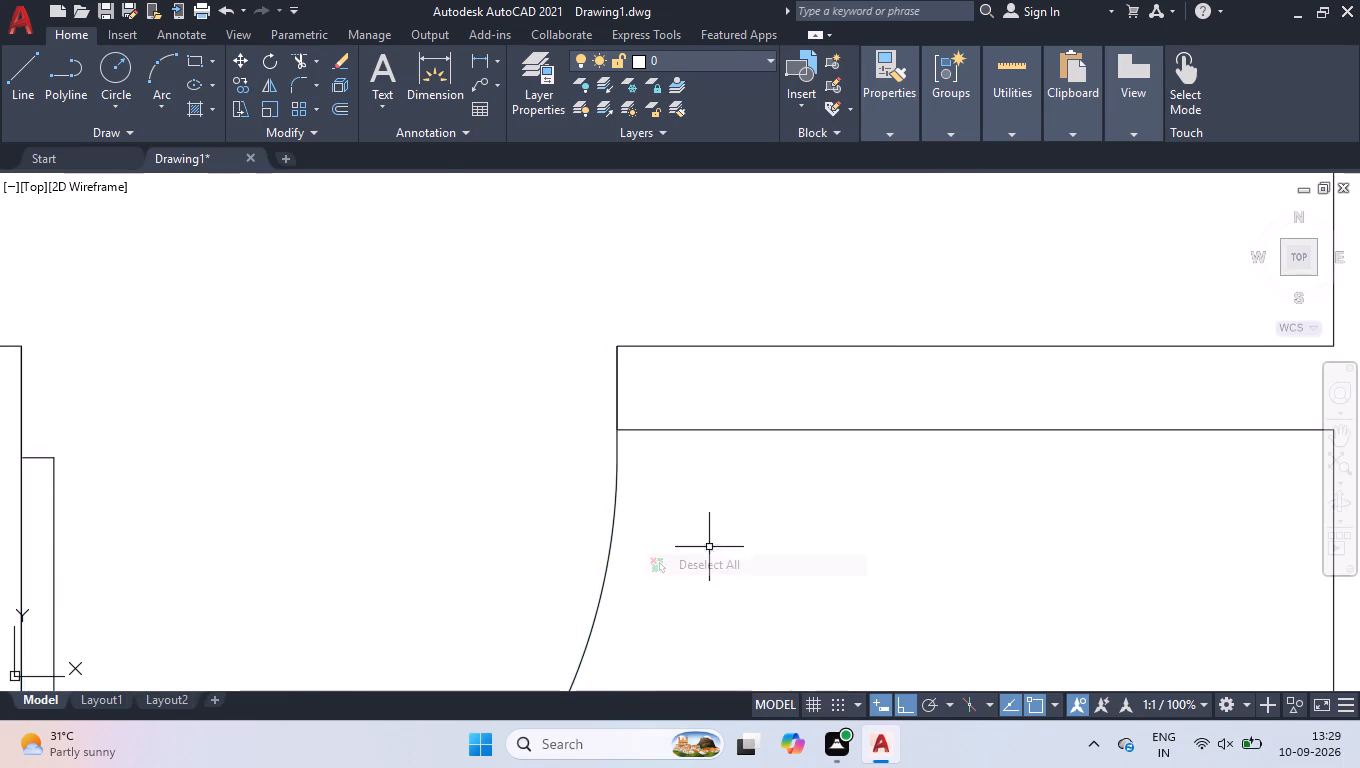
Flip another spare door's swing and hinge side, and move it to the right unit's bottom small room, hinged at the short vertical wall's top corner.
{"action": "scroll", "coordinate": [709, 547], "scroll_direction": "down", "scroll_amount": 9}
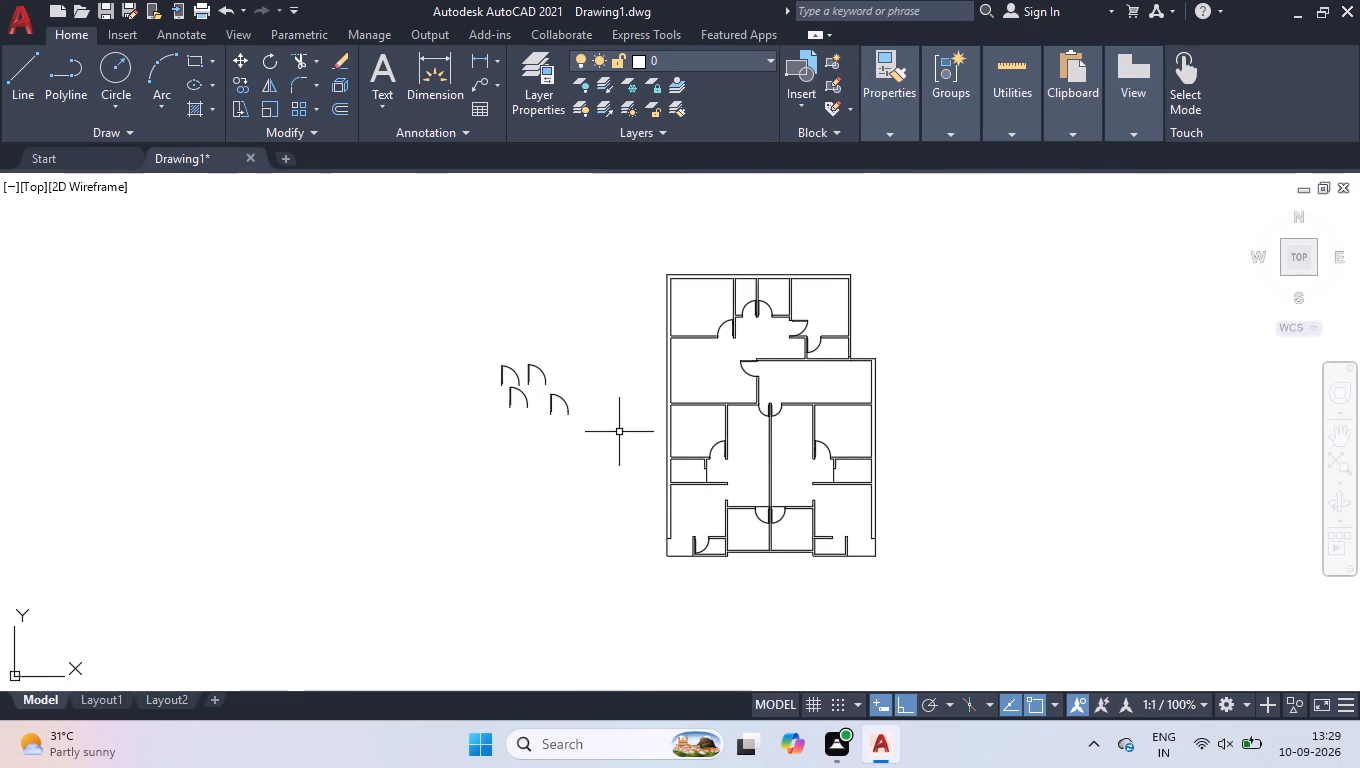
{"action": "left_click", "coordinate": [549, 395]}
{"action": "scroll", "coordinate": [550, 395], "scroll_direction": "up", "scroll_amount": 3}
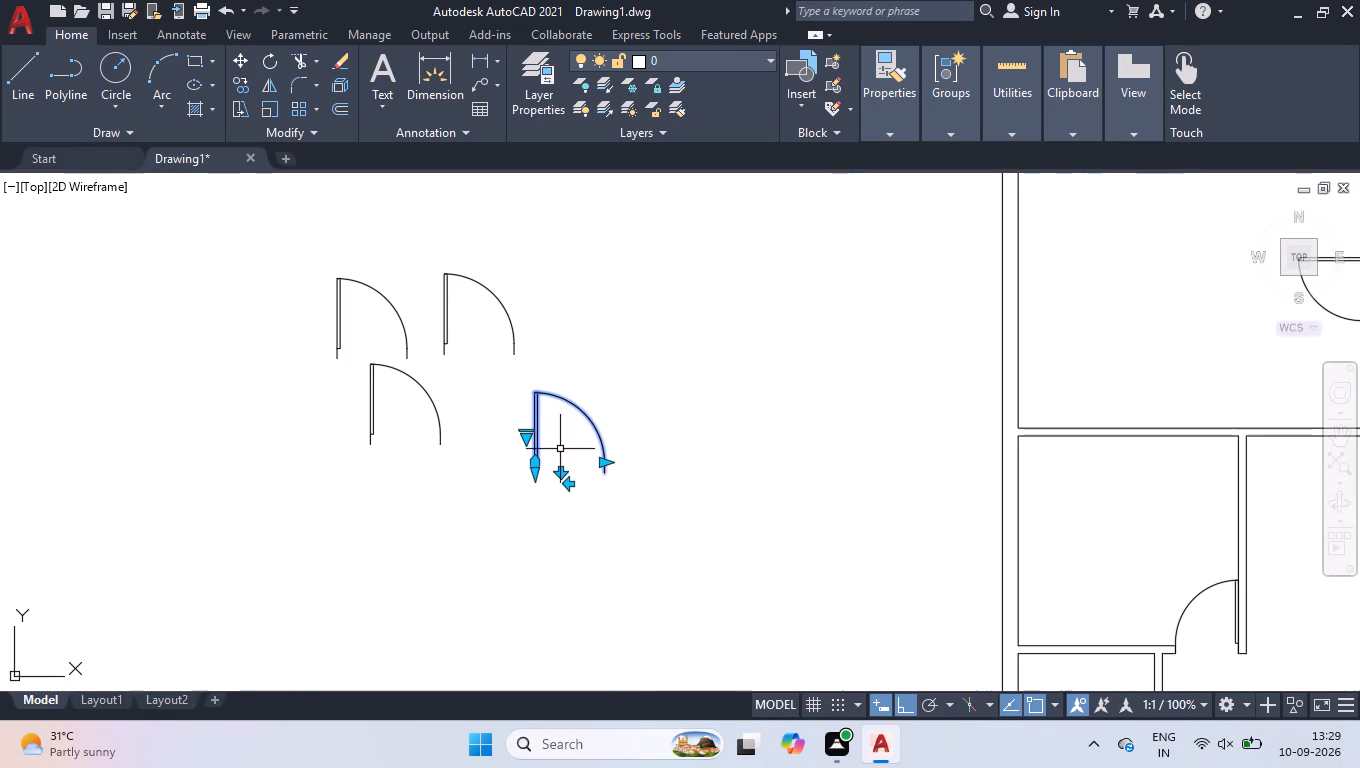
{"action": "left_click", "coordinate": [559, 473]}
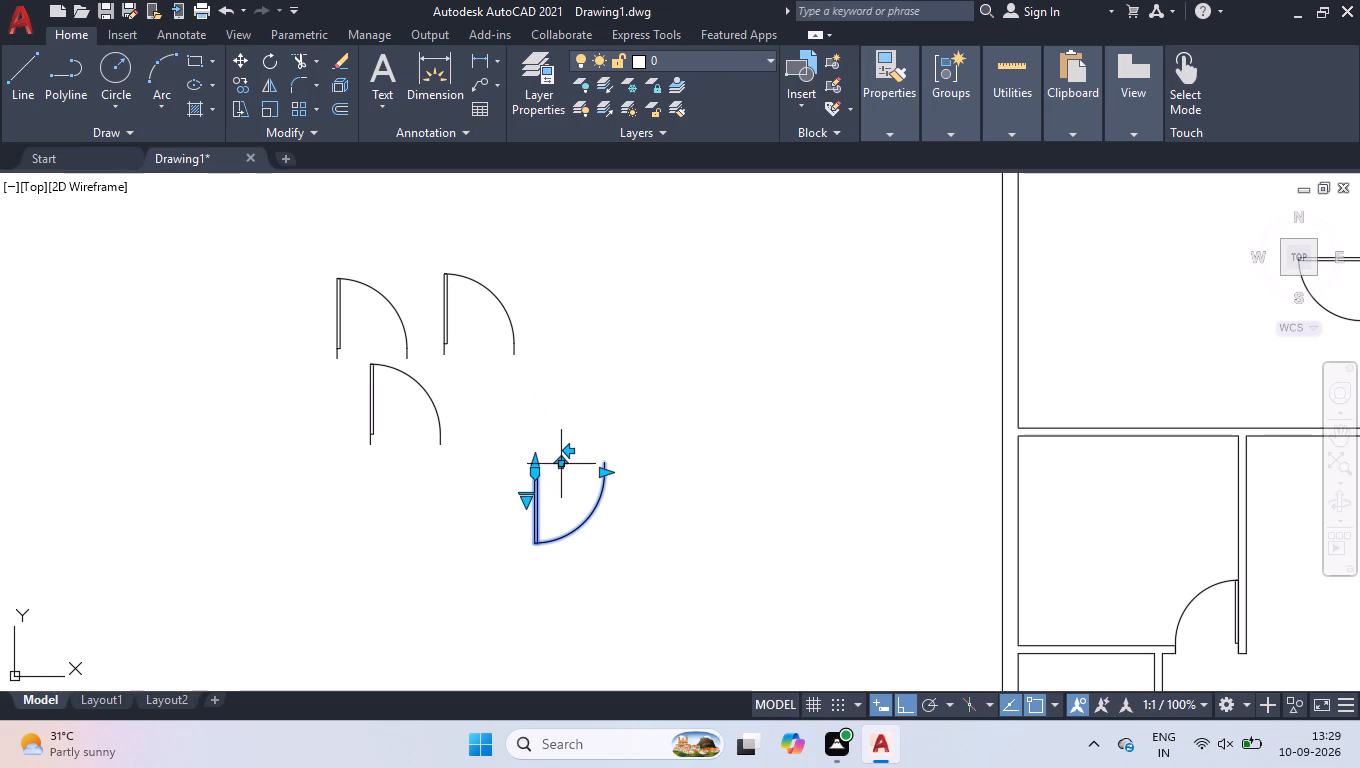
{"action": "left_click", "coordinate": [572, 448]}
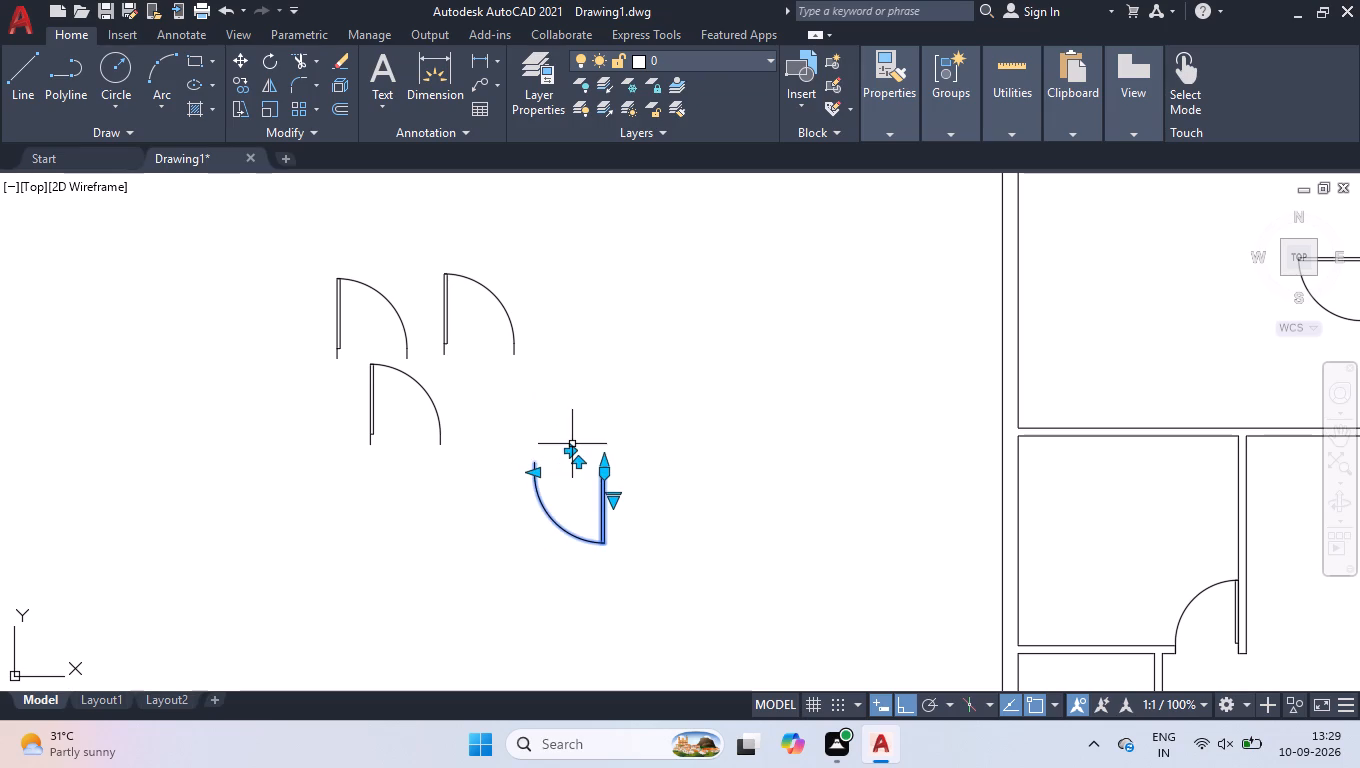
{"action": "key", "text": "m"}
{"action": "key", "text": "Return"}
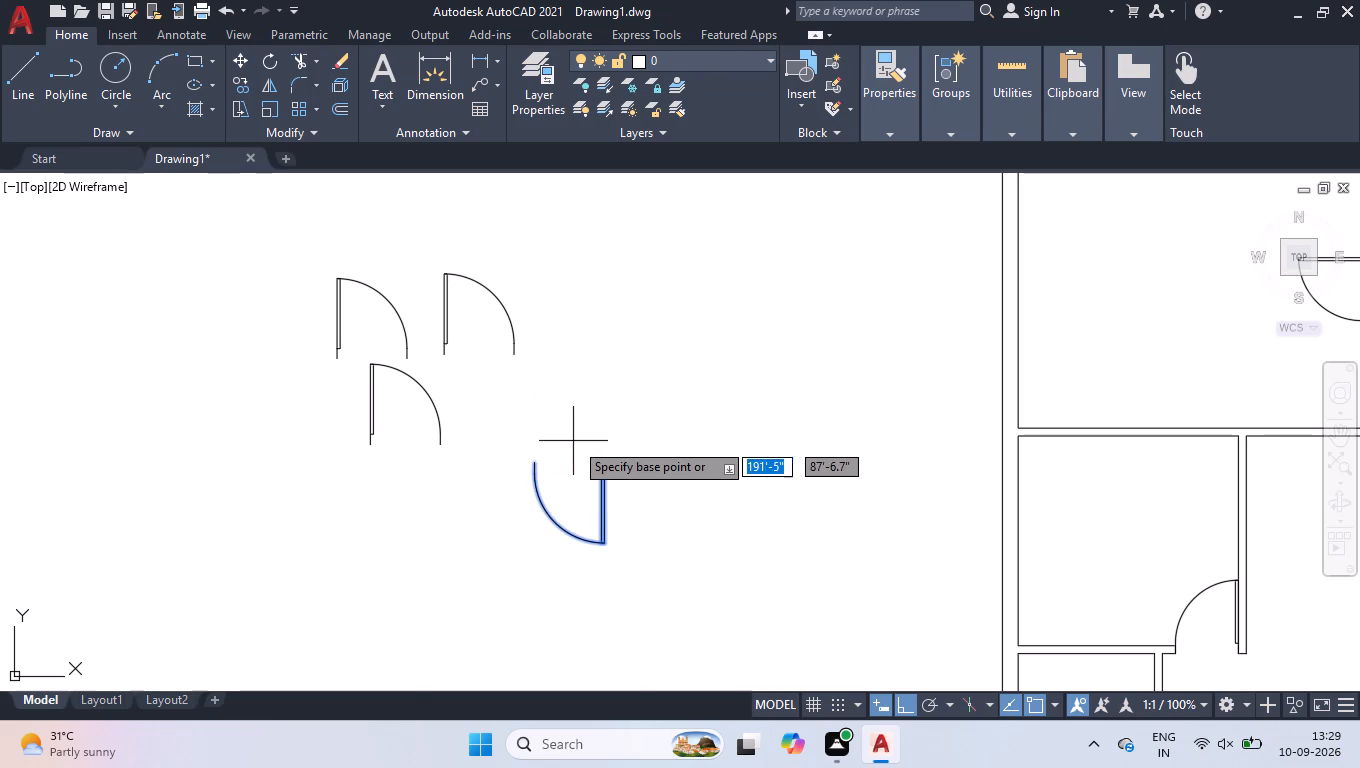
{"action": "scroll", "coordinate": [576, 441], "scroll_direction": "up", "scroll_amount": 3}
{"action": "left_click", "coordinate": [669, 538]}
{"action": "scroll", "coordinate": [671, 536], "scroll_direction": "down", "scroll_amount": 2}
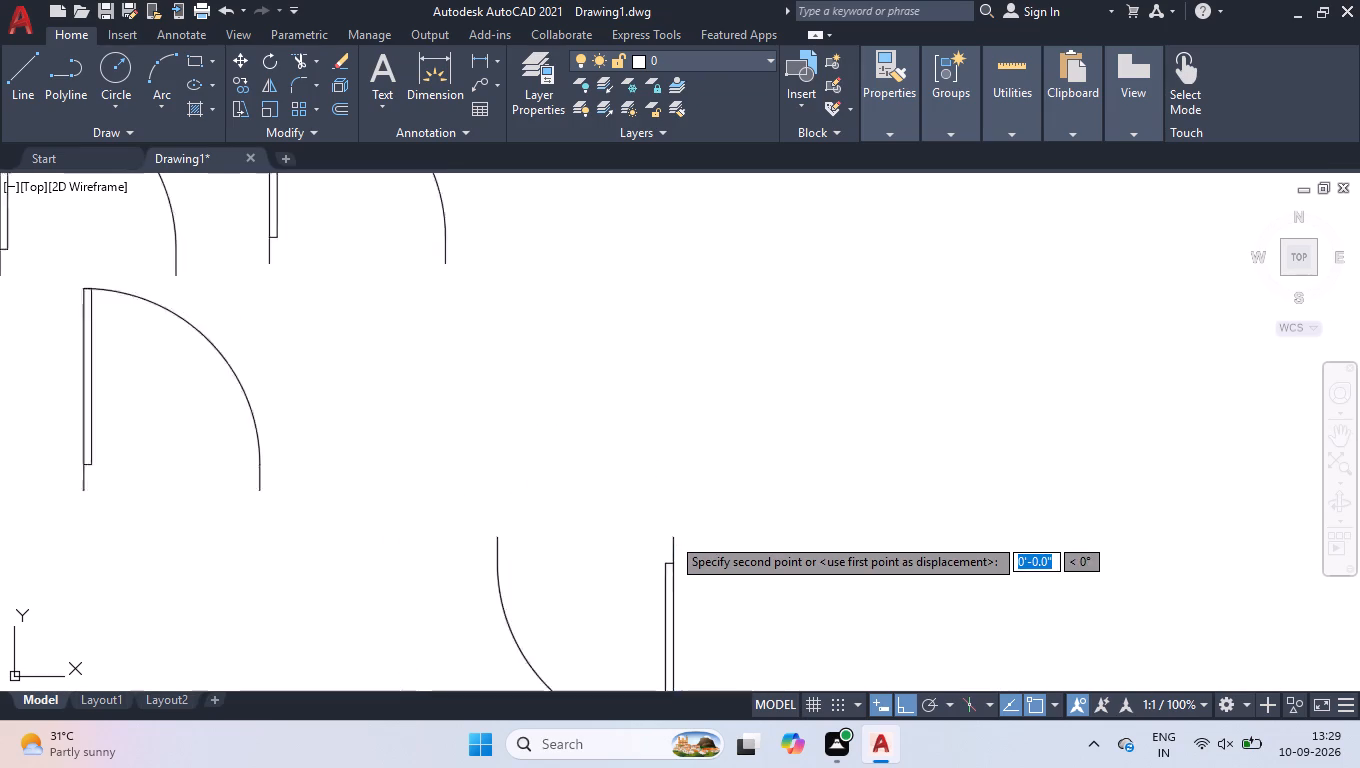
{"action": "scroll", "coordinate": [671, 536], "scroll_direction": "down", "scroll_amount": 4}
{"action": "scroll", "coordinate": [928, 677], "scroll_direction": "up", "scroll_amount": 2}
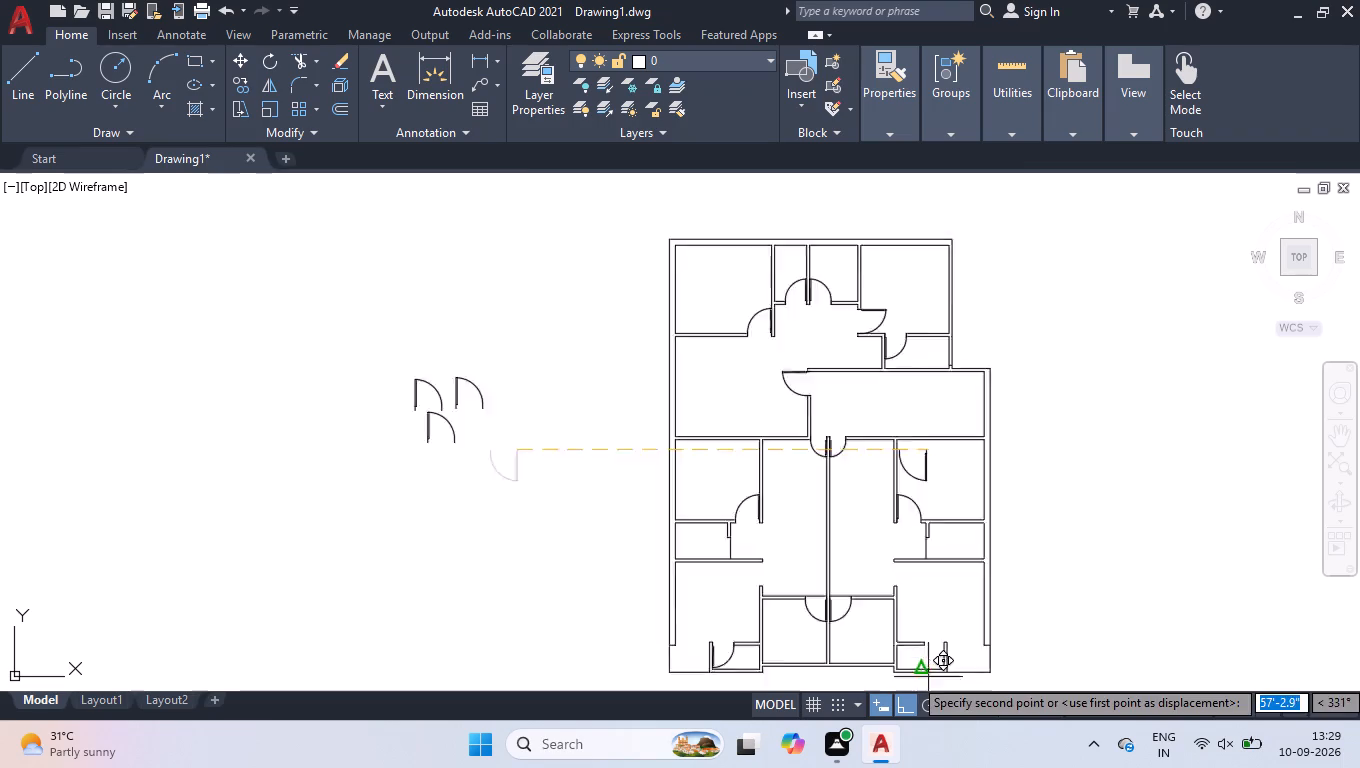
{"action": "scroll", "coordinate": [928, 677], "scroll_direction": "up", "scroll_amount": 3}
{"action": "left_click", "coordinate": [951, 488]}
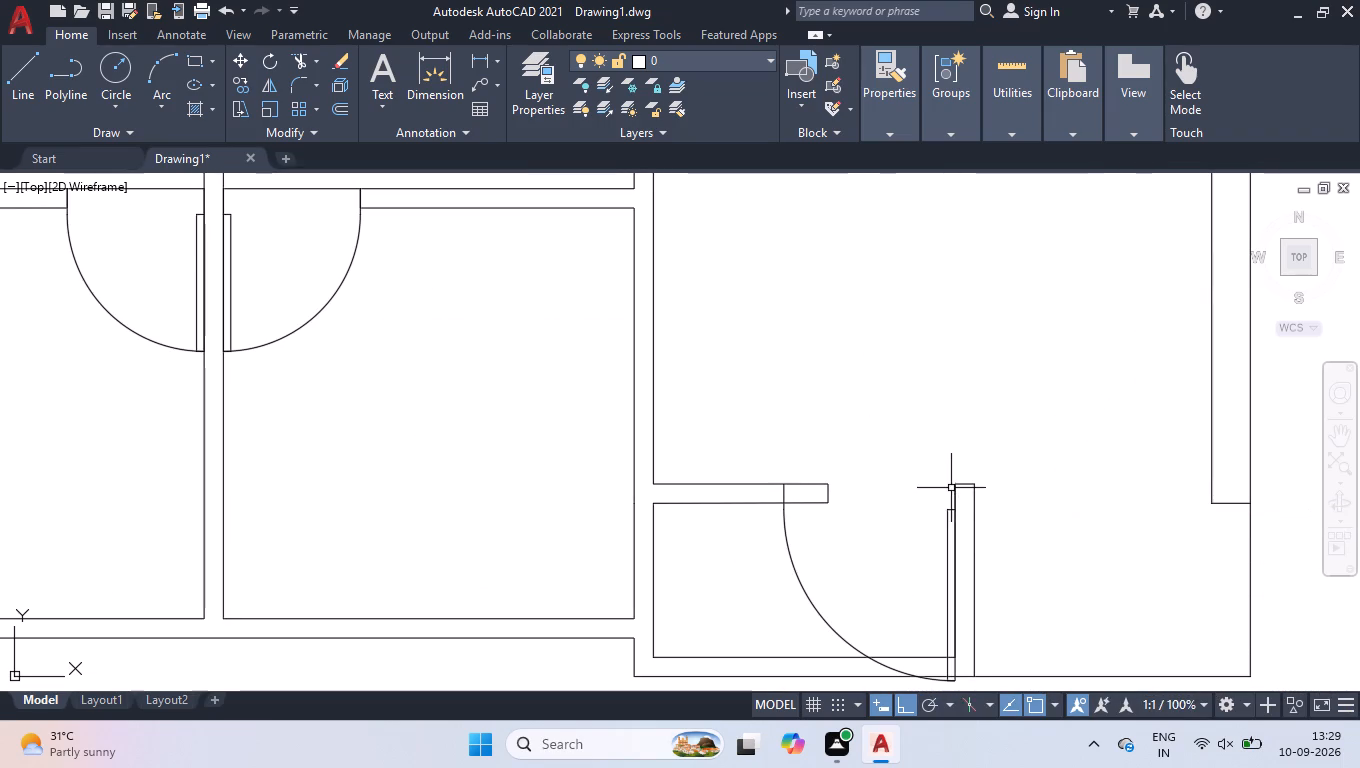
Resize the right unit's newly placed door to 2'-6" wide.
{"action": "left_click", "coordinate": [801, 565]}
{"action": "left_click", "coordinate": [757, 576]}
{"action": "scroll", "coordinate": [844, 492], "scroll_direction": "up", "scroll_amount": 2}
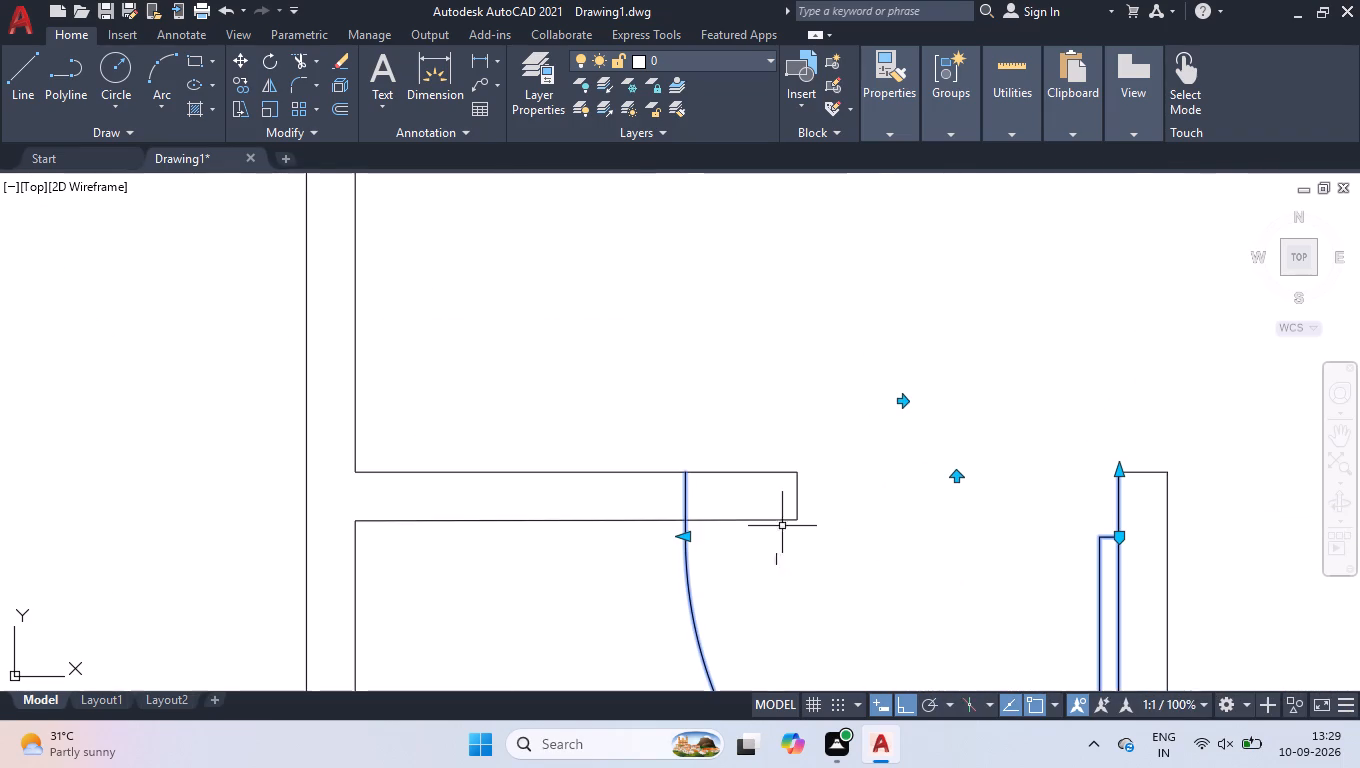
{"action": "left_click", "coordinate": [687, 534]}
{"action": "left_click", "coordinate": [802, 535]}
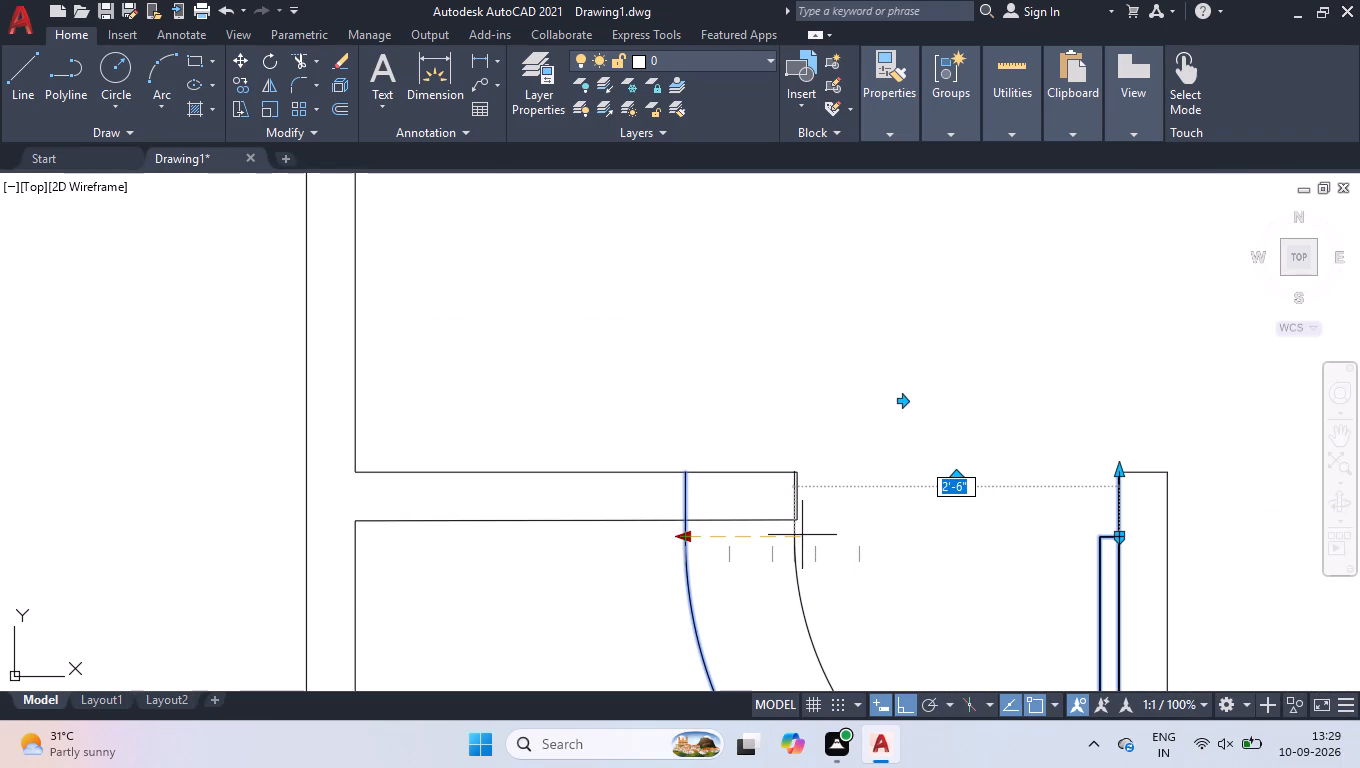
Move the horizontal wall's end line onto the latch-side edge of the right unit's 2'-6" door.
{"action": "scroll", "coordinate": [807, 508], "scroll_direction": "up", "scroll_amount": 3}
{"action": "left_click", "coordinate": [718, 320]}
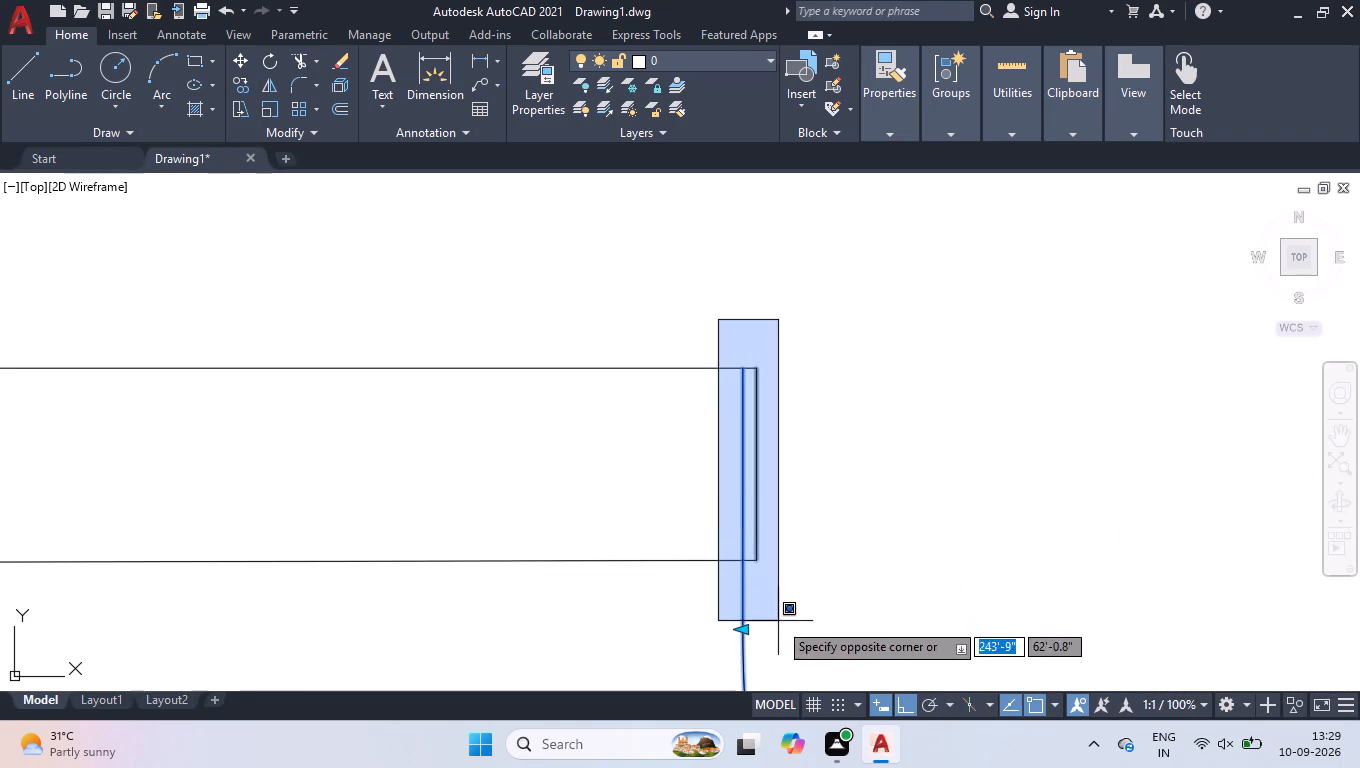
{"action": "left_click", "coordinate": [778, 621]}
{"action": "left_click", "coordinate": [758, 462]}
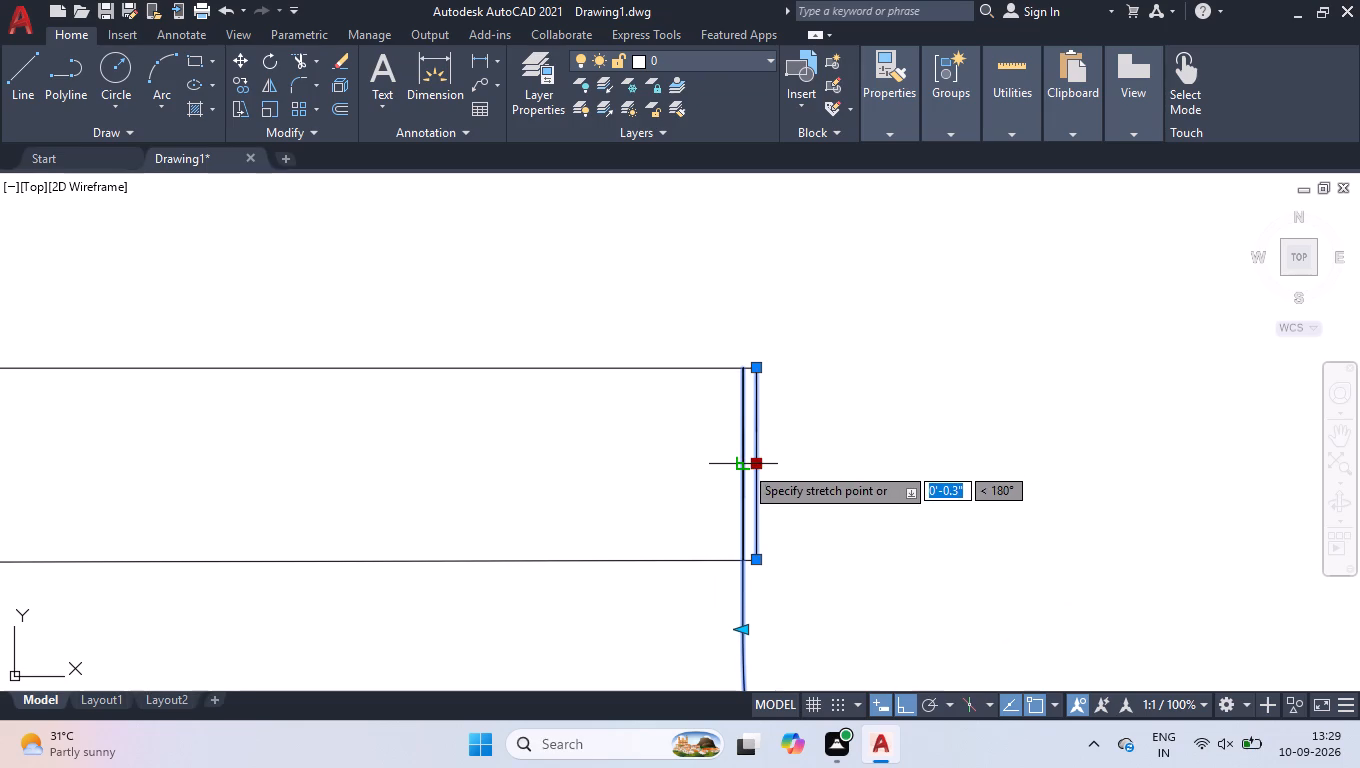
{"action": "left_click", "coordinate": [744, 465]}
Reduce the right unit's bottom small-room door by one size increment, keeping its hinge at the vertical wall.
{"action": "scroll", "coordinate": [749, 455], "scroll_direction": "down", "scroll_amount": 6}
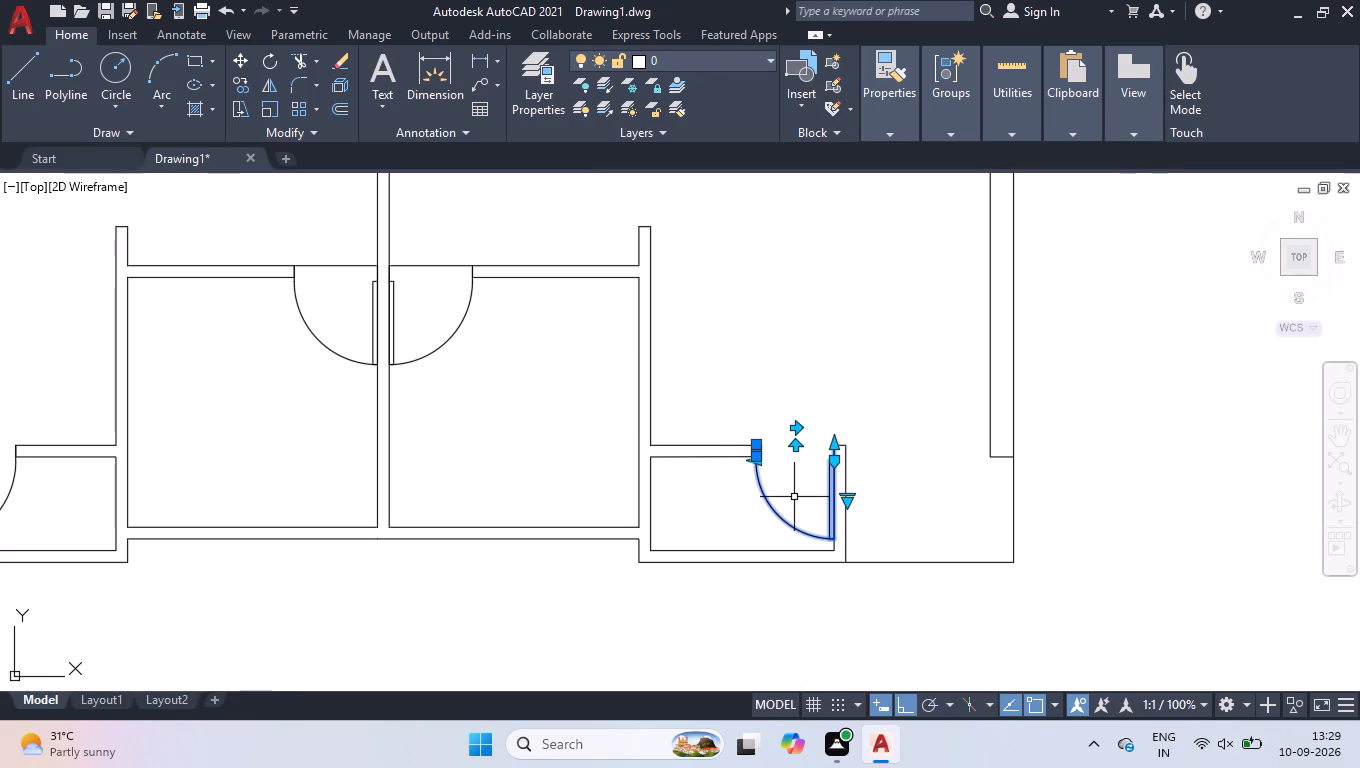
{"action": "scroll", "coordinate": [794, 496], "scroll_direction": "up", "scroll_amount": 2}
{"action": "scroll", "coordinate": [703, 391], "scroll_direction": "up", "scroll_amount": 1}
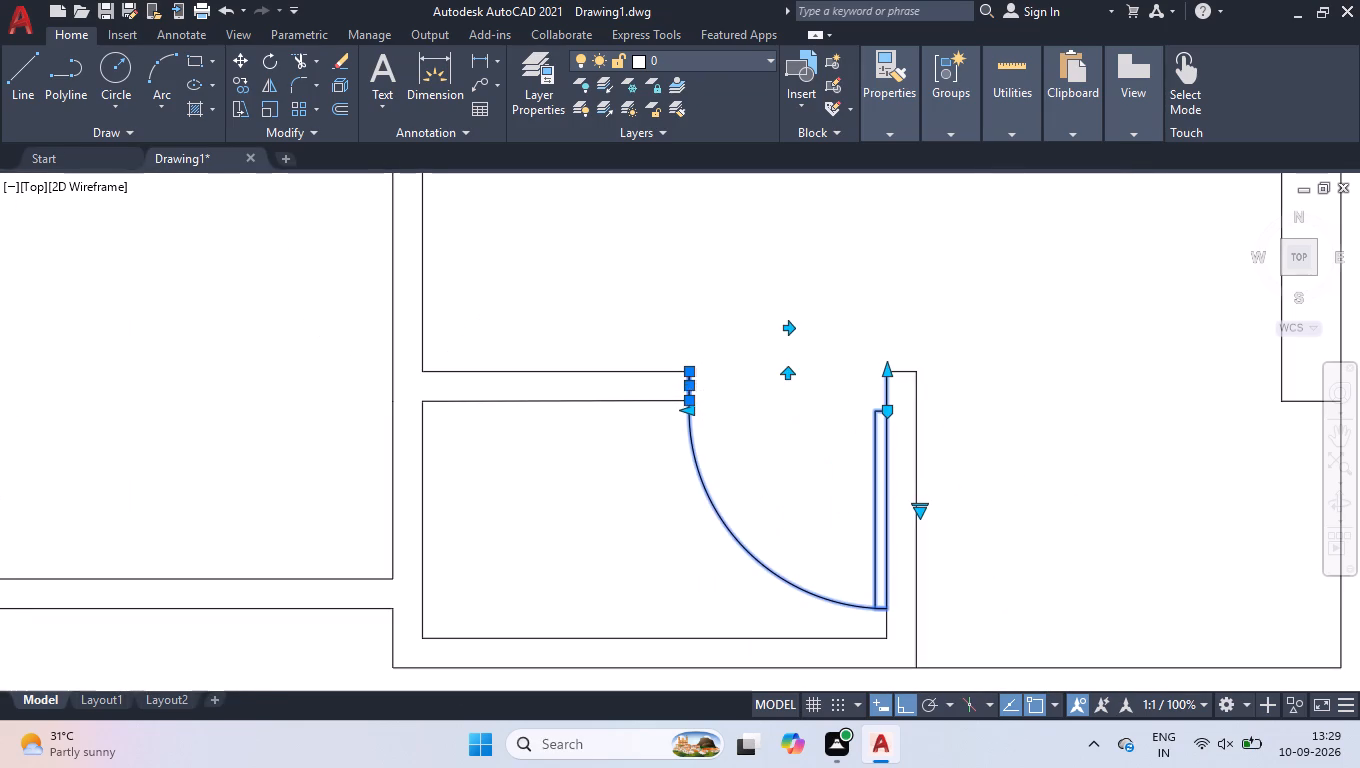
{"action": "left_click", "coordinate": [680, 425]}
{"action": "left_click", "coordinate": [705, 431]}
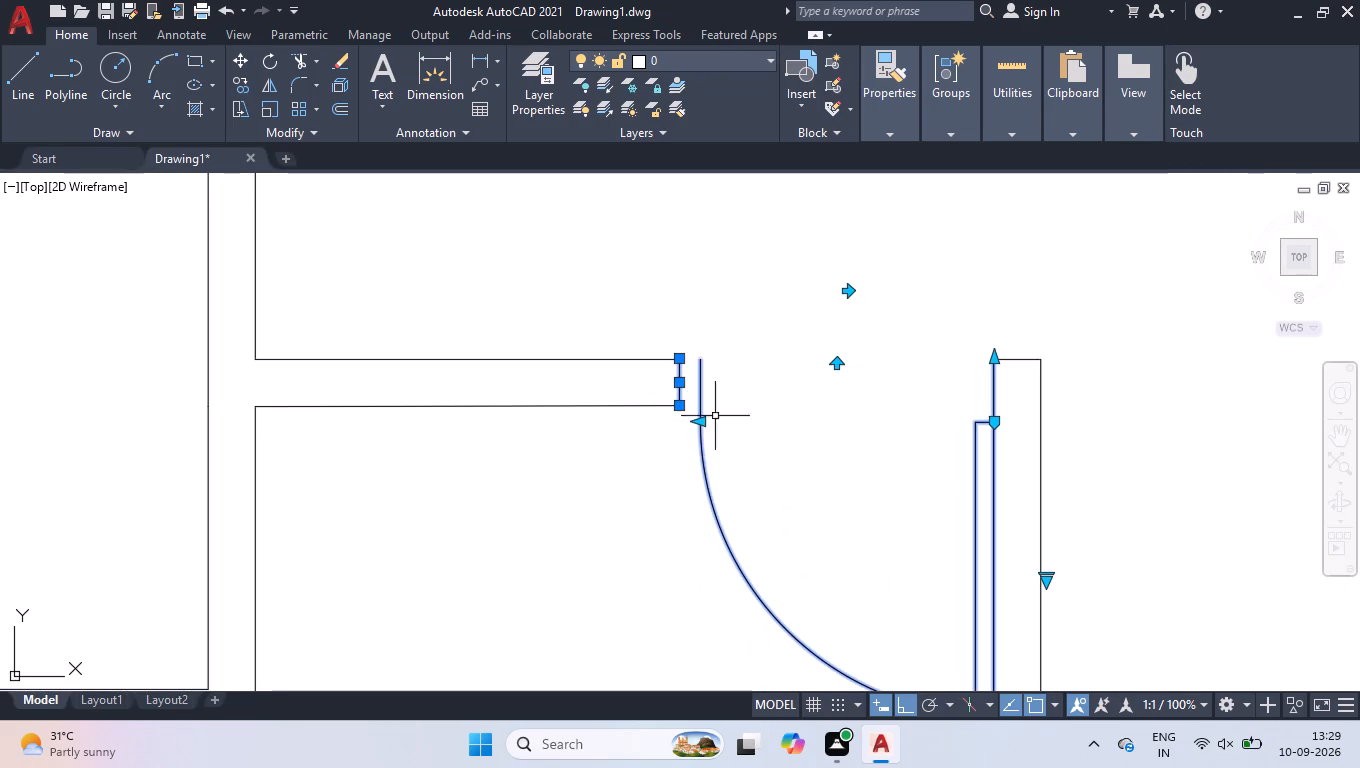
Move the horizontal wall's end line onto the latch-side edge of the narrowed door.
{"action": "scroll", "coordinate": [694, 375], "scroll_direction": "up", "scroll_amount": 3}
{"action": "left_click", "coordinate": [627, 408]}
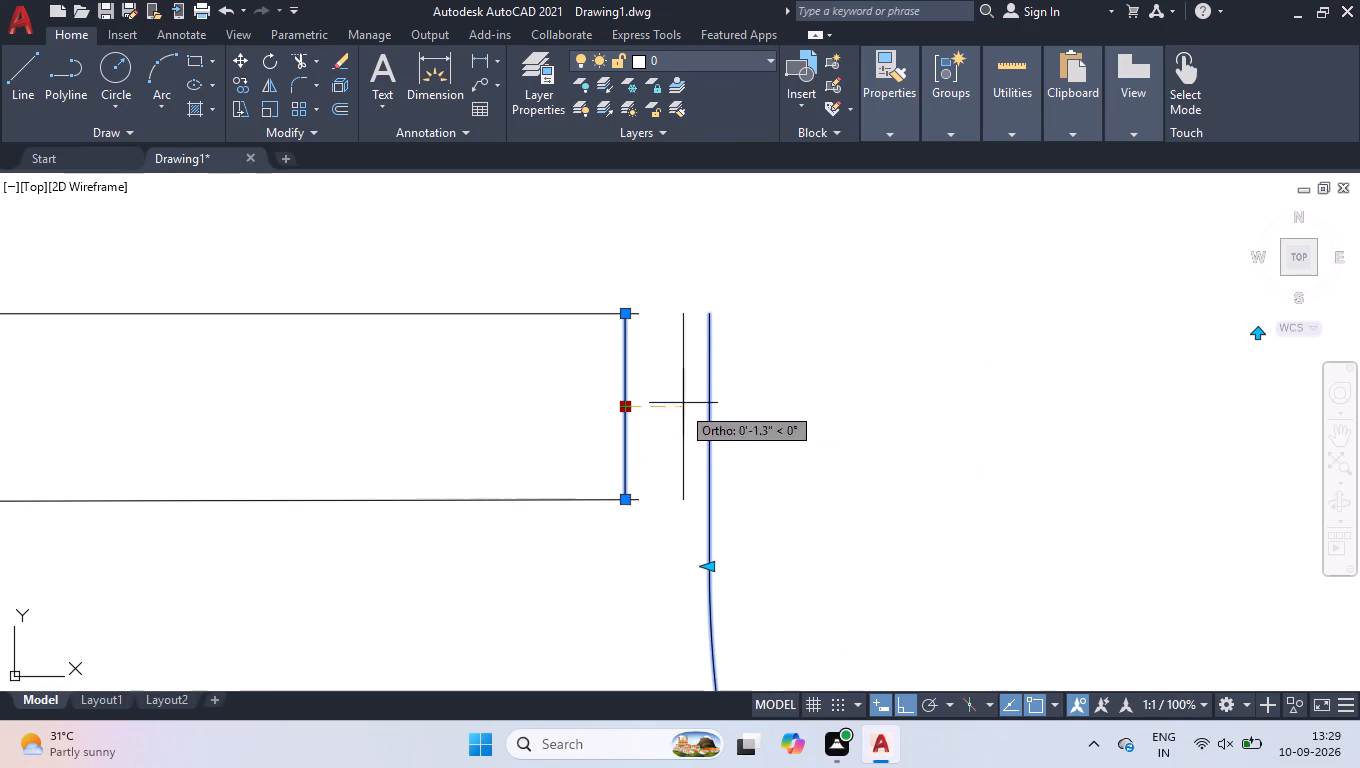
{"action": "left_click", "coordinate": [709, 409]}
Stretch the ends of both horizontal wall lines to the latch-side edge of the right unit's bottom small-room door.
{"action": "left_click", "coordinate": [642, 287]}
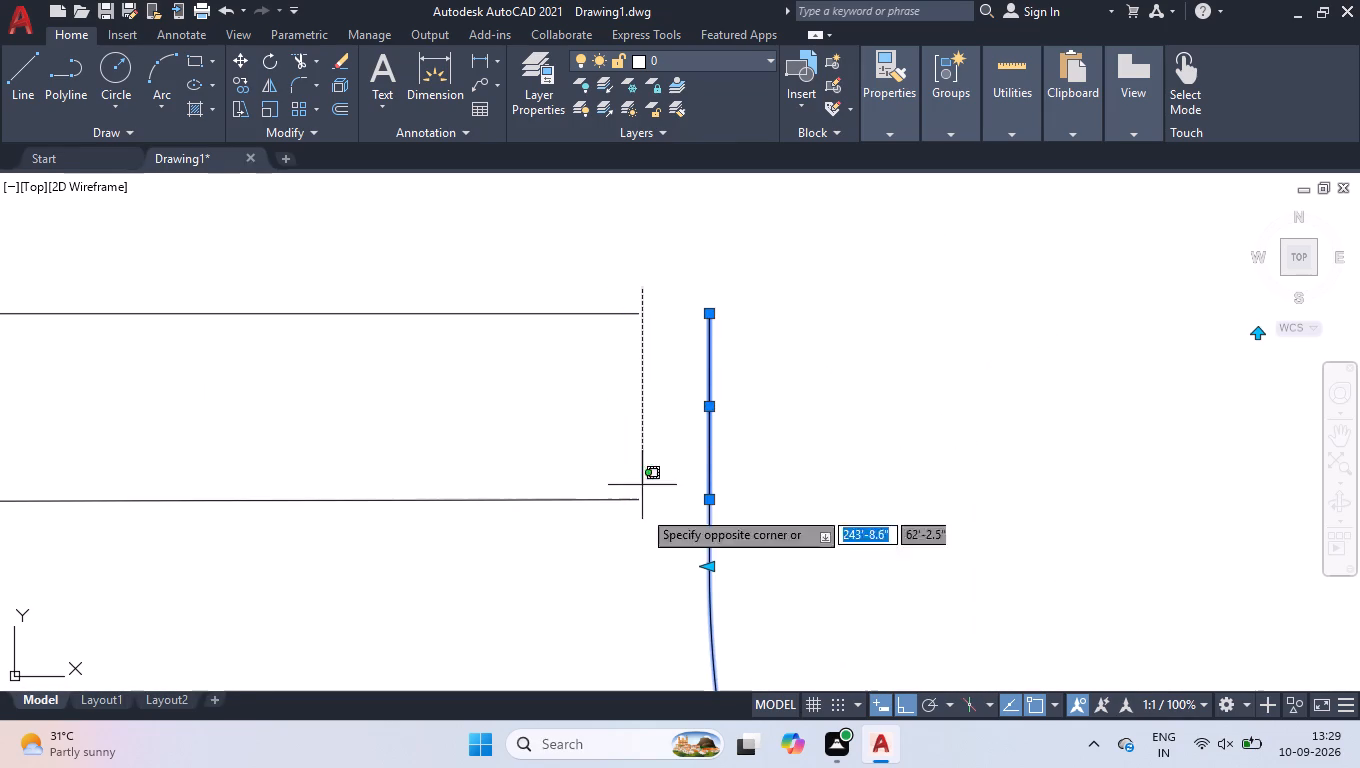
{"action": "left_click", "coordinate": [603, 563]}
{"action": "left_click", "coordinate": [640, 318]}
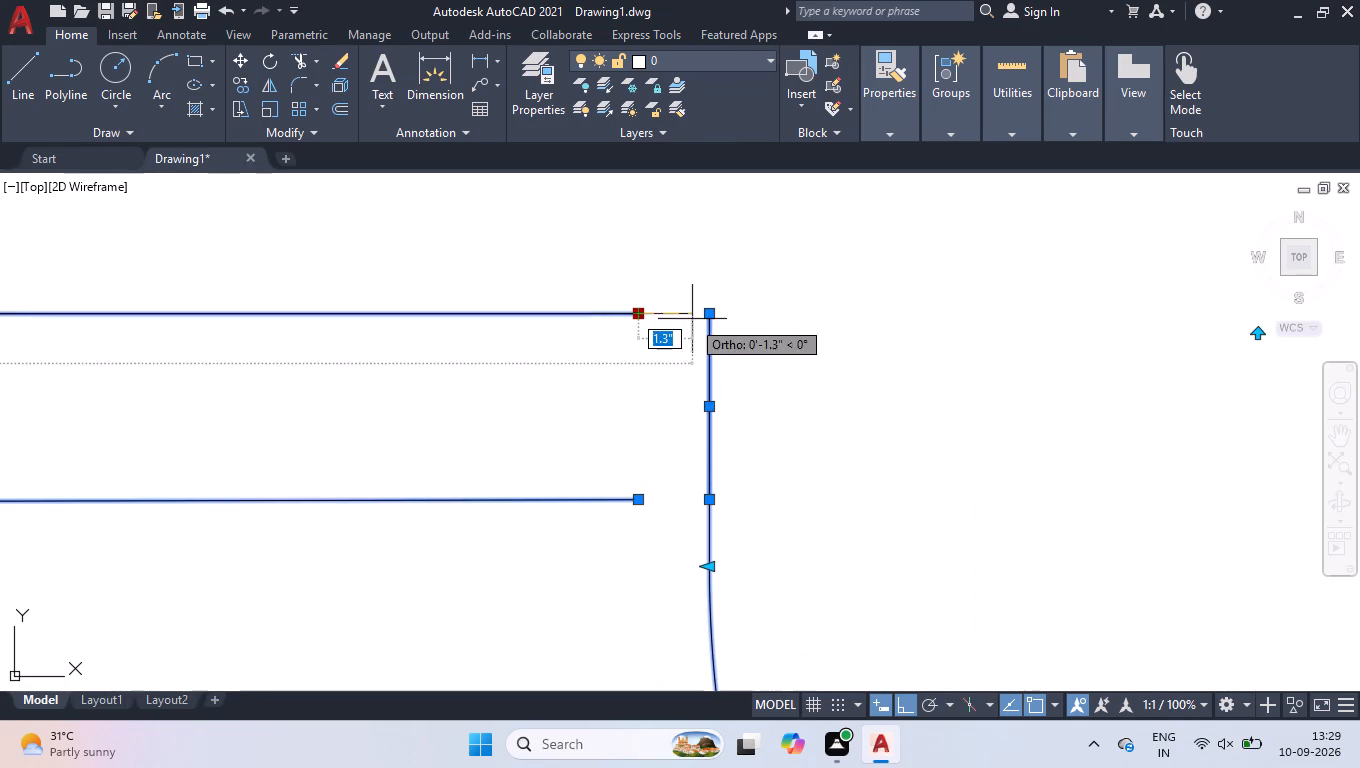
{"action": "left_click", "coordinate": [710, 314]}
{"action": "left_click", "coordinate": [641, 500]}
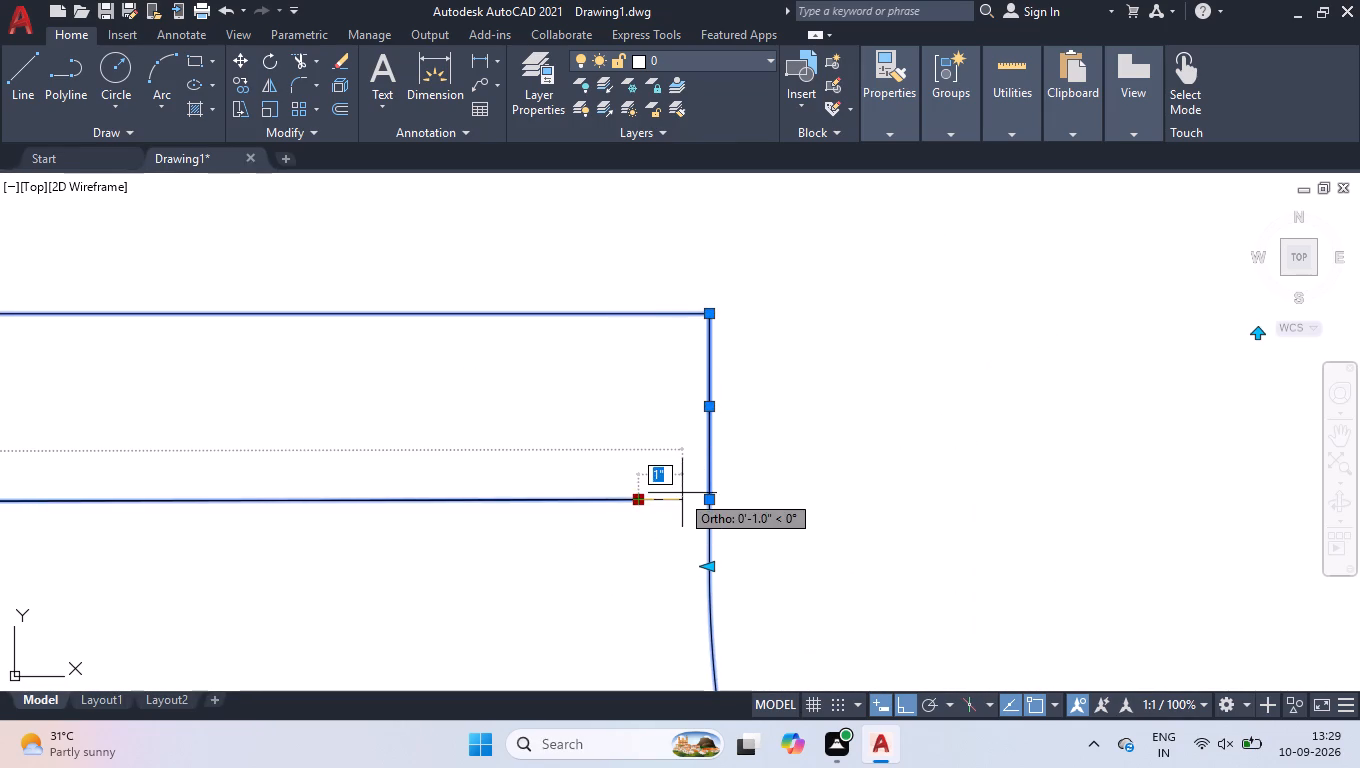
{"action": "left_click", "coordinate": [711, 499]}
{"action": "right_click", "coordinate": [747, 479]}
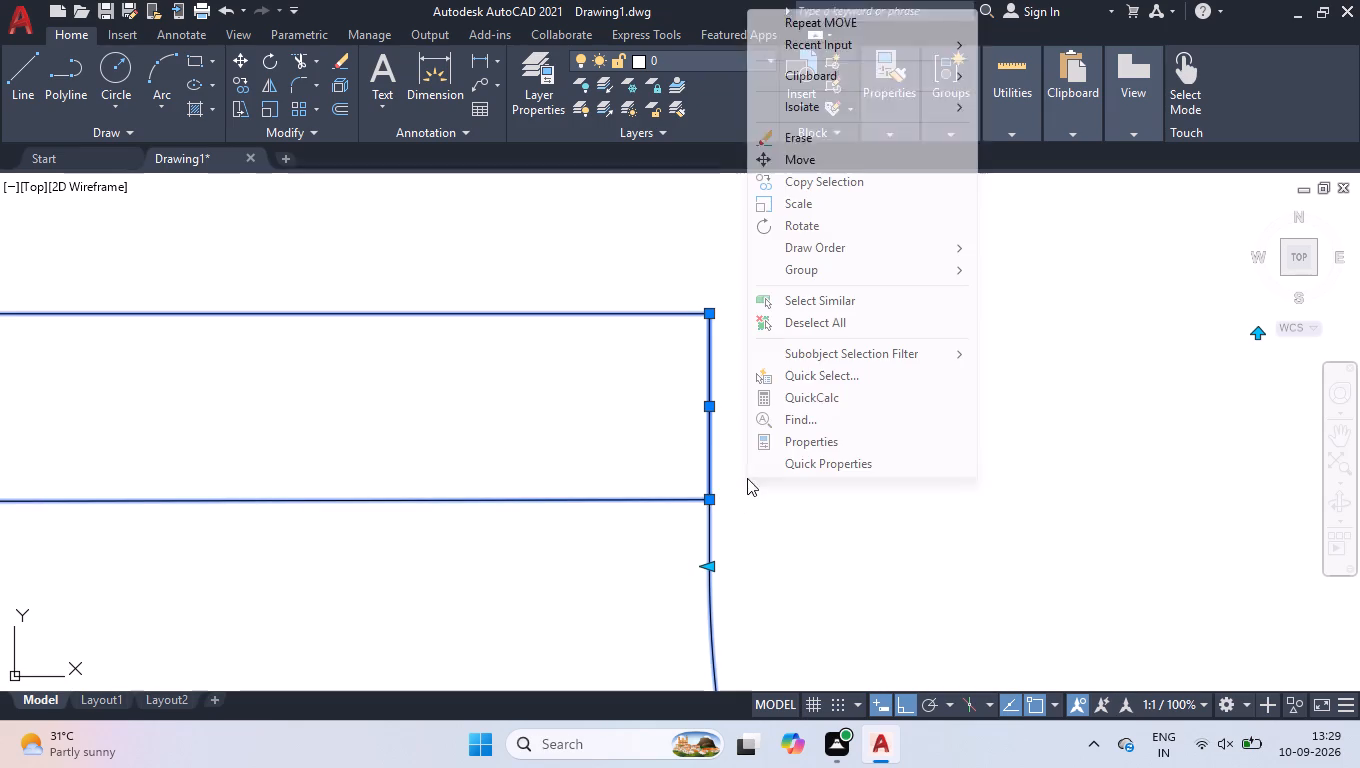
{"action": "left_click", "coordinate": [819, 326]}
Rotate the lower spare door block beside the plan 90° counterclockwise about its hinge-side corner.
{"action": "scroll", "coordinate": [785, 392], "scroll_direction": "down", "scroll_amount": 3}
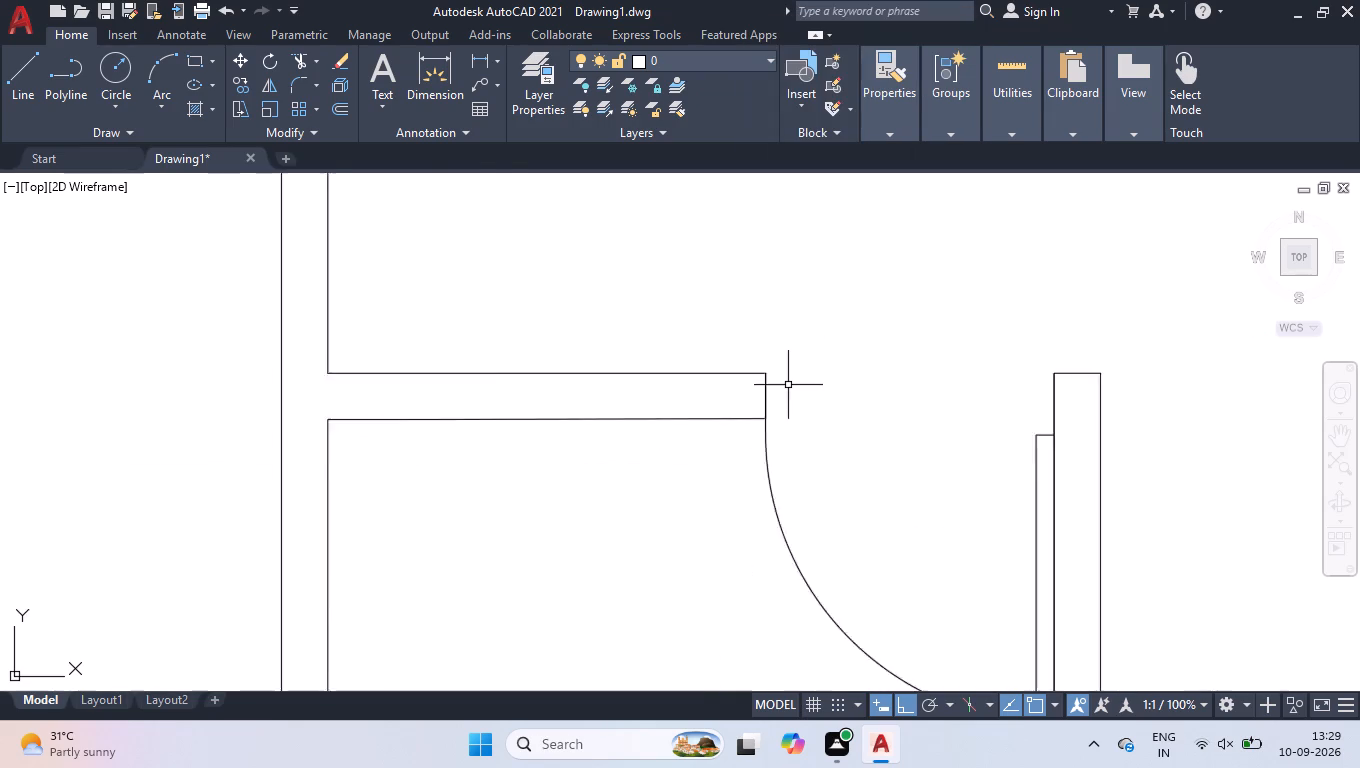
{"action": "scroll", "coordinate": [788, 385], "scroll_direction": "down", "scroll_amount": 3}
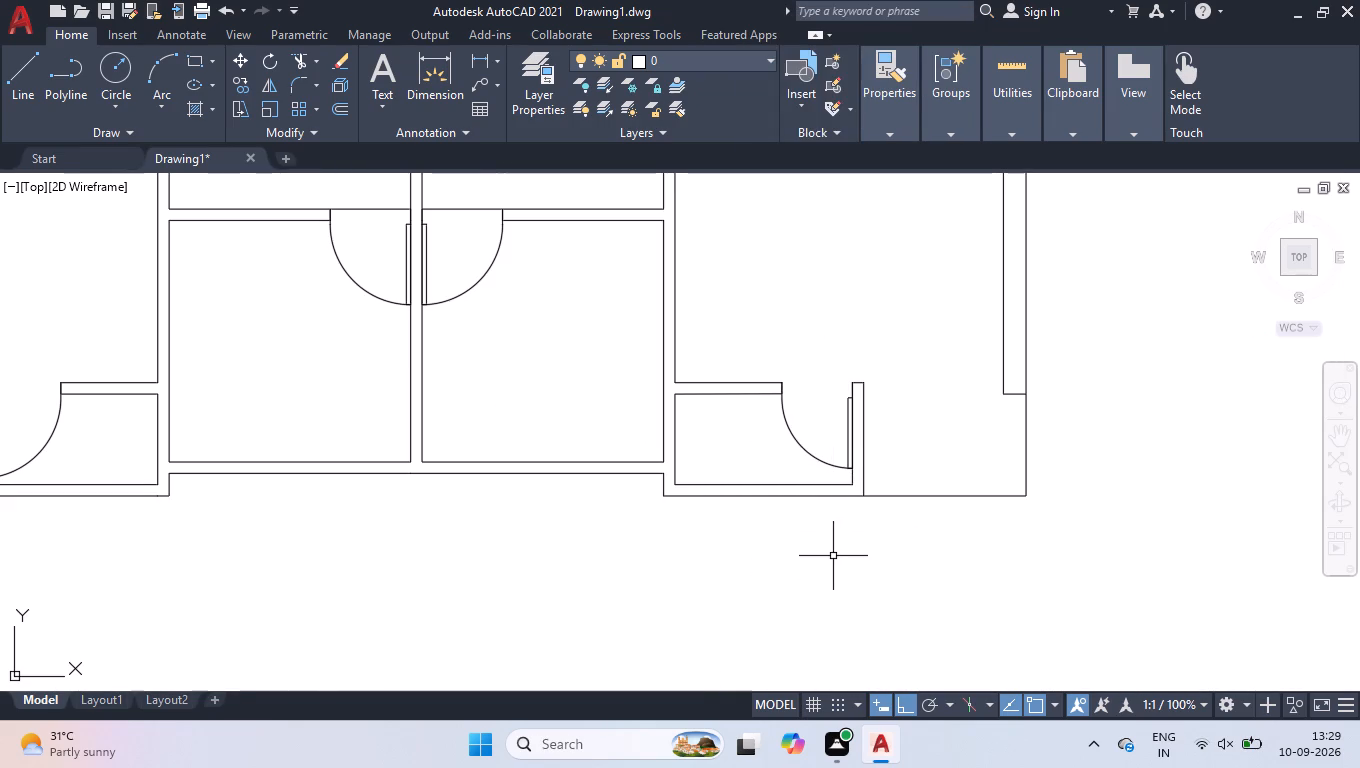
{"action": "scroll", "coordinate": [827, 560], "scroll_direction": "down", "scroll_amount": 2}
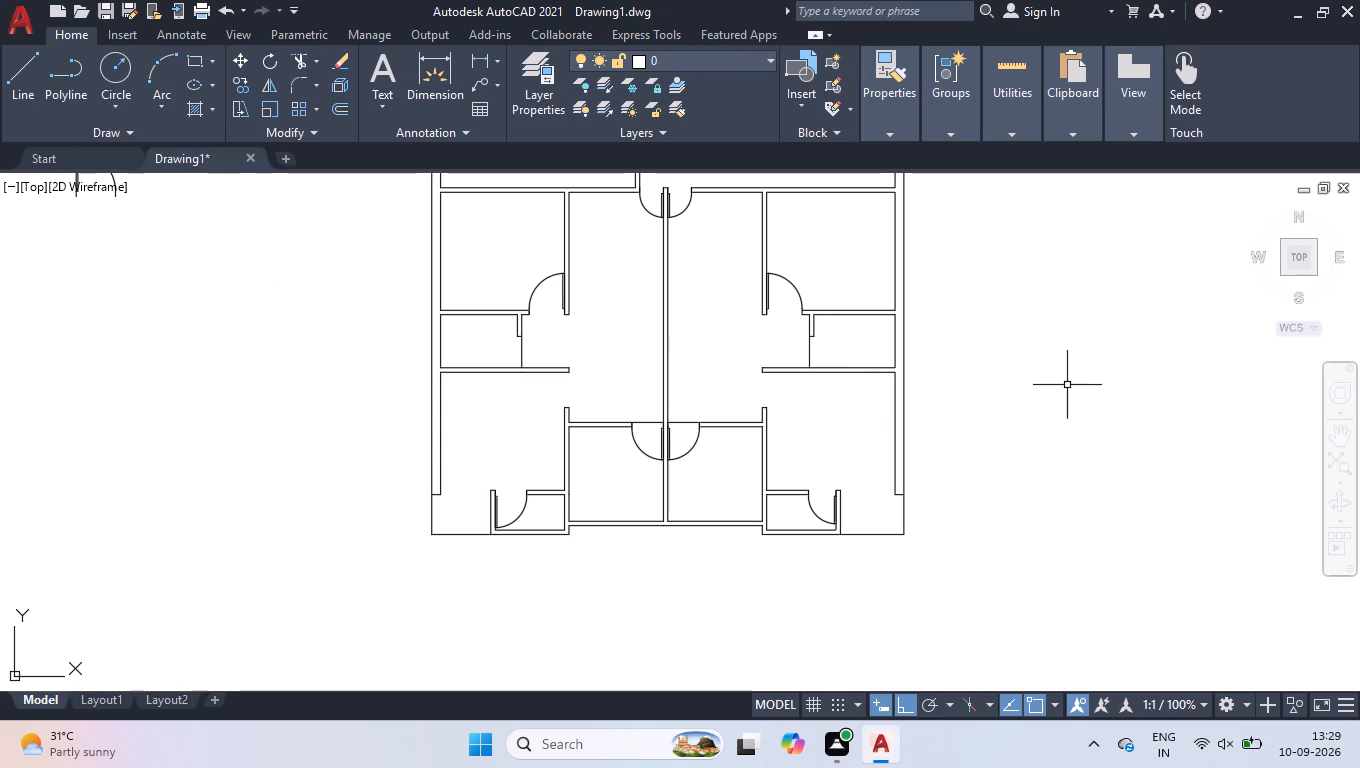
{"action": "scroll", "coordinate": [971, 588], "scroll_direction": "down", "scroll_amount": 2}
{"action": "scroll", "coordinate": [950, 570], "scroll_direction": "up", "scroll_amount": 2}
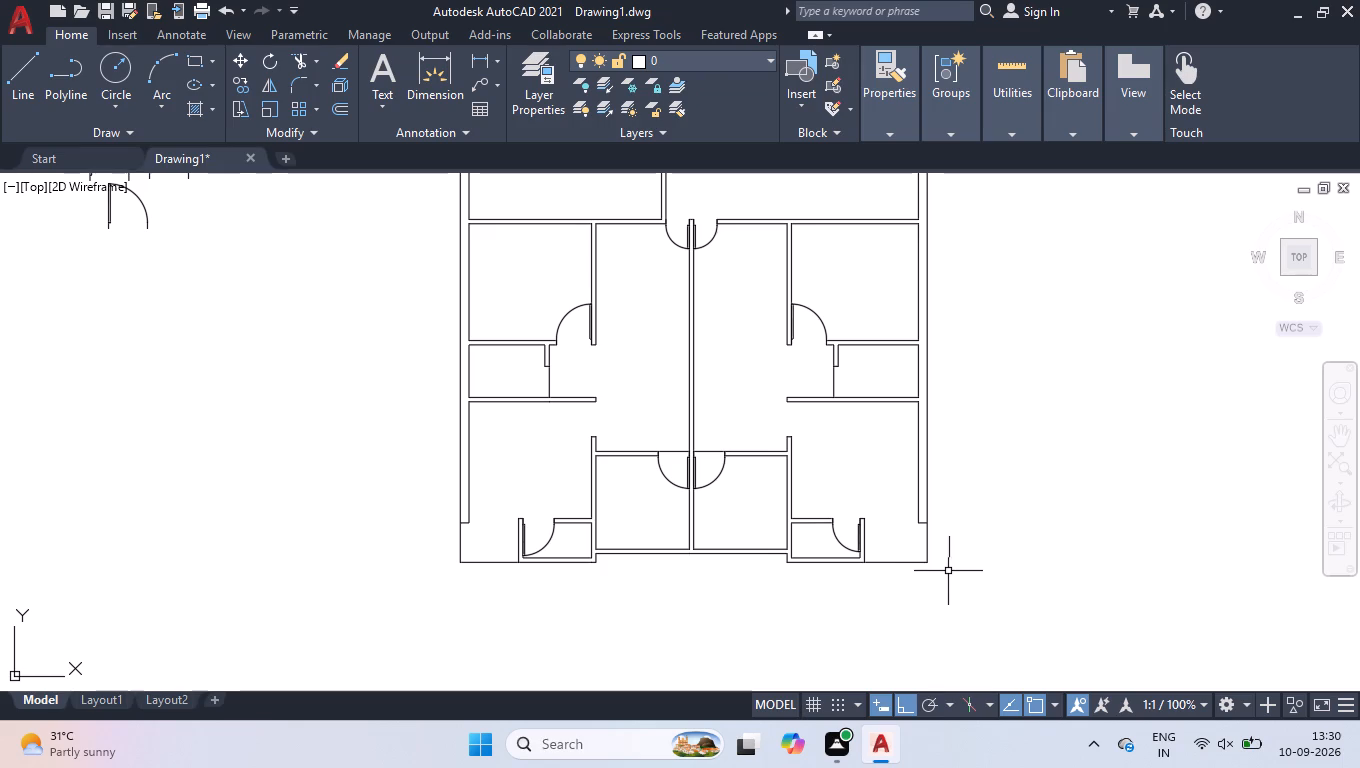
{"action": "scroll", "coordinate": [367, 388], "scroll_direction": "down", "scroll_amount": 2}
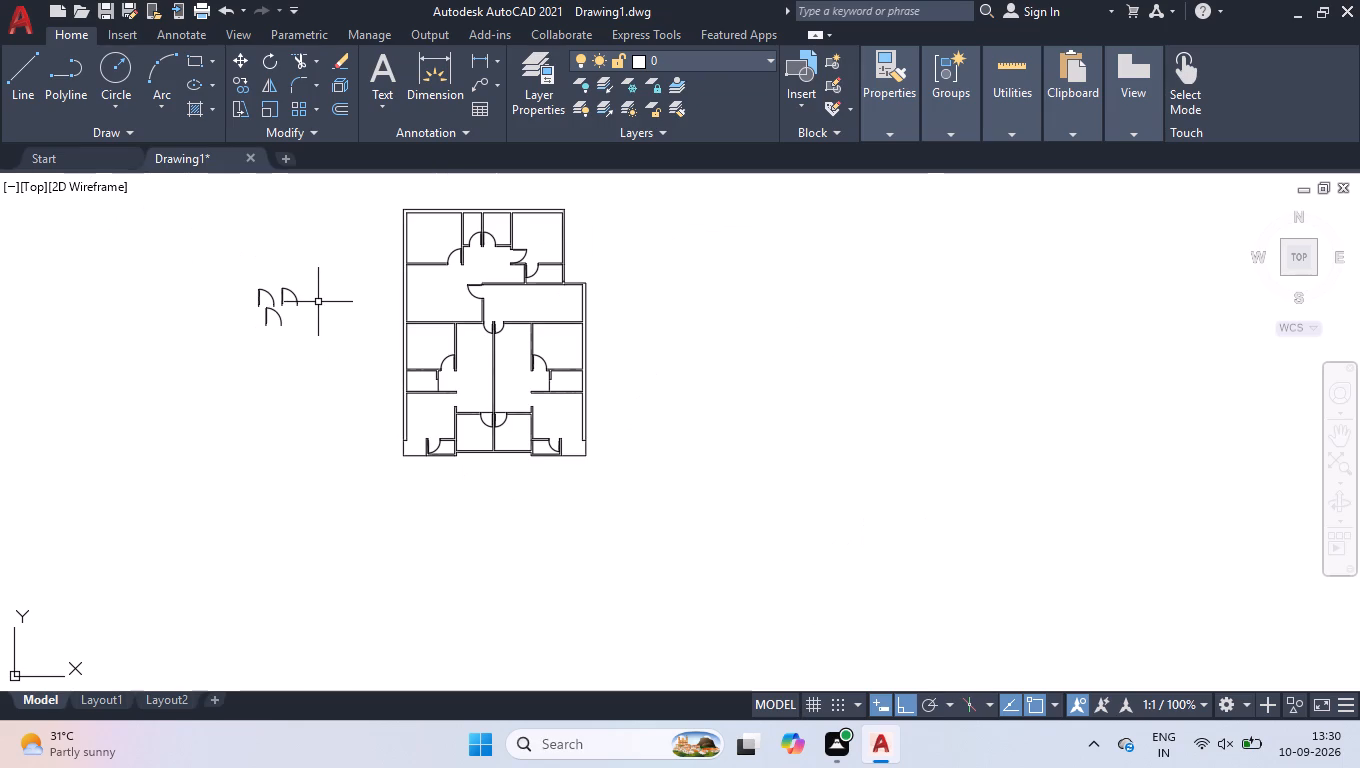
{"action": "scroll", "coordinate": [318, 313], "scroll_direction": "up", "scroll_amount": 2}
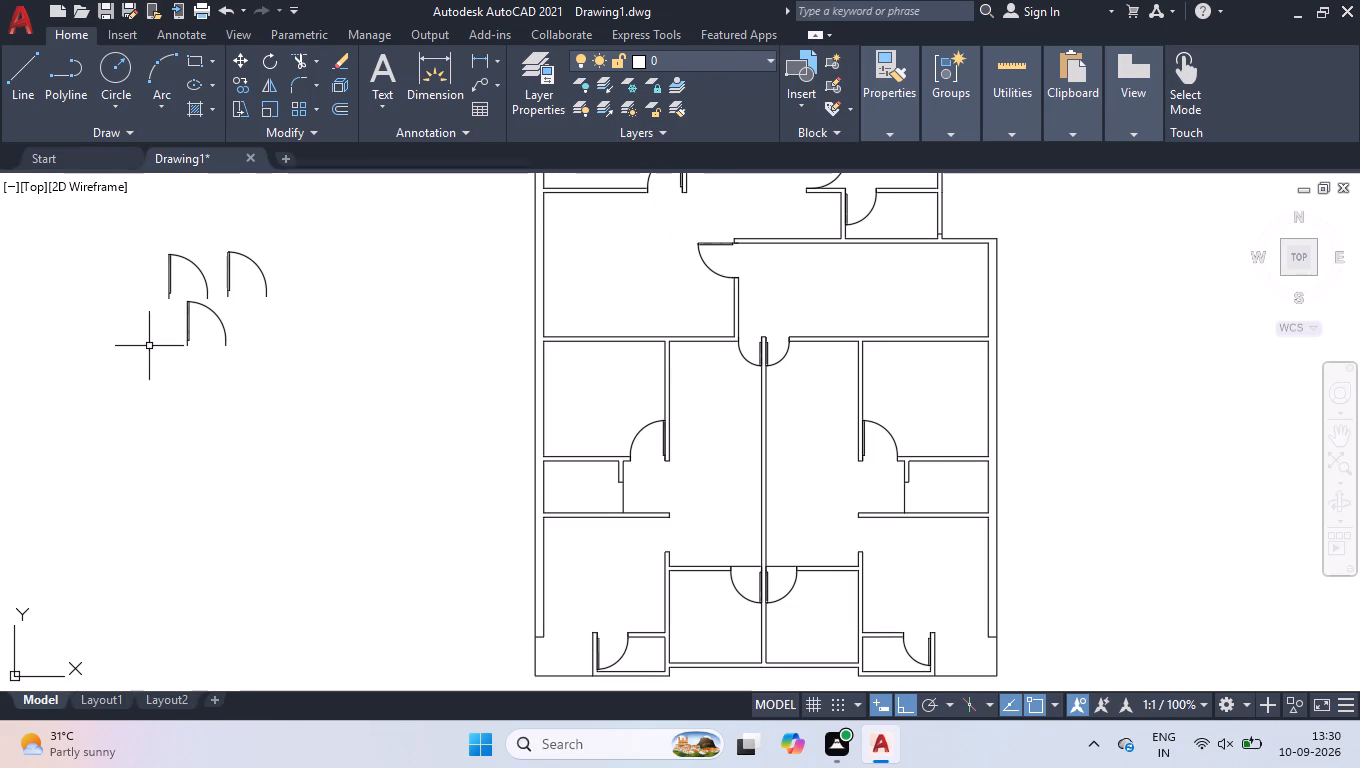
{"action": "left_click", "coordinate": [193, 329]}
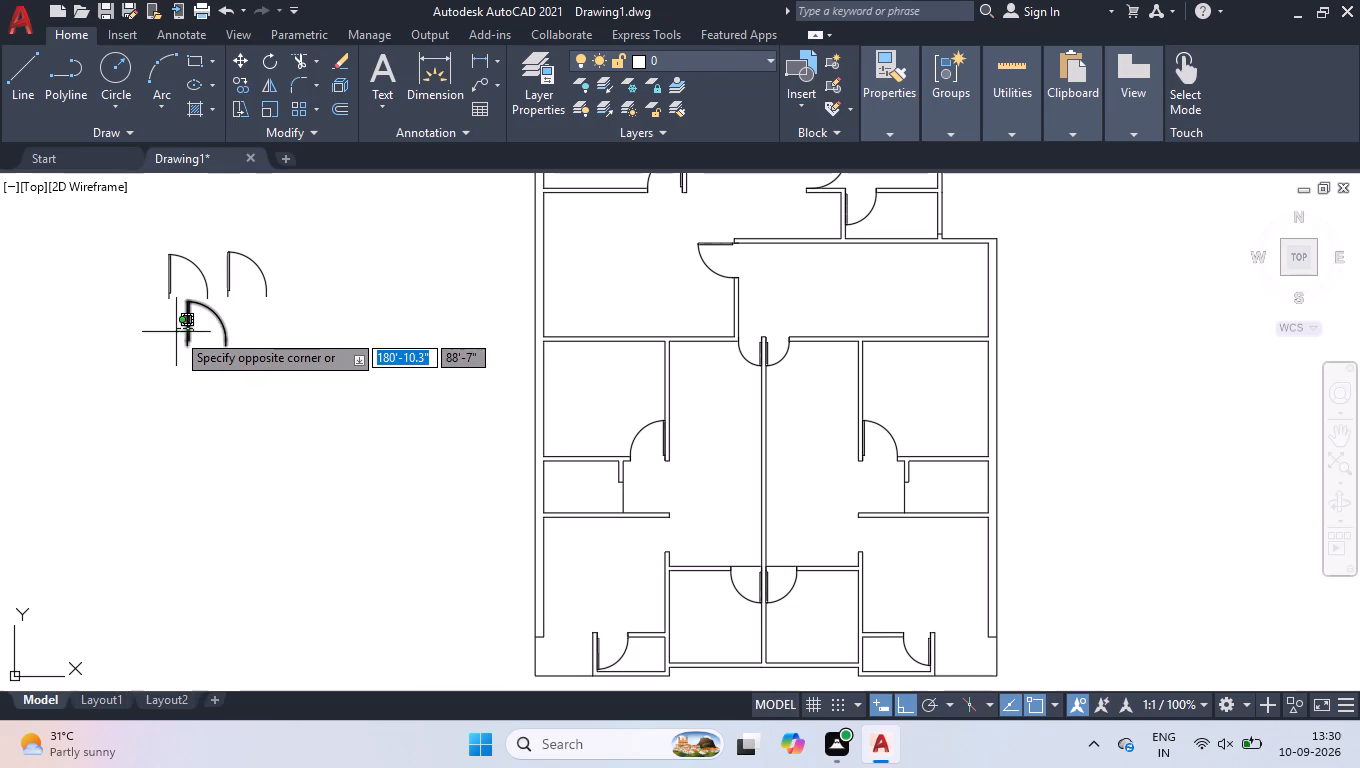
{"action": "left_click", "coordinate": [176, 332]}
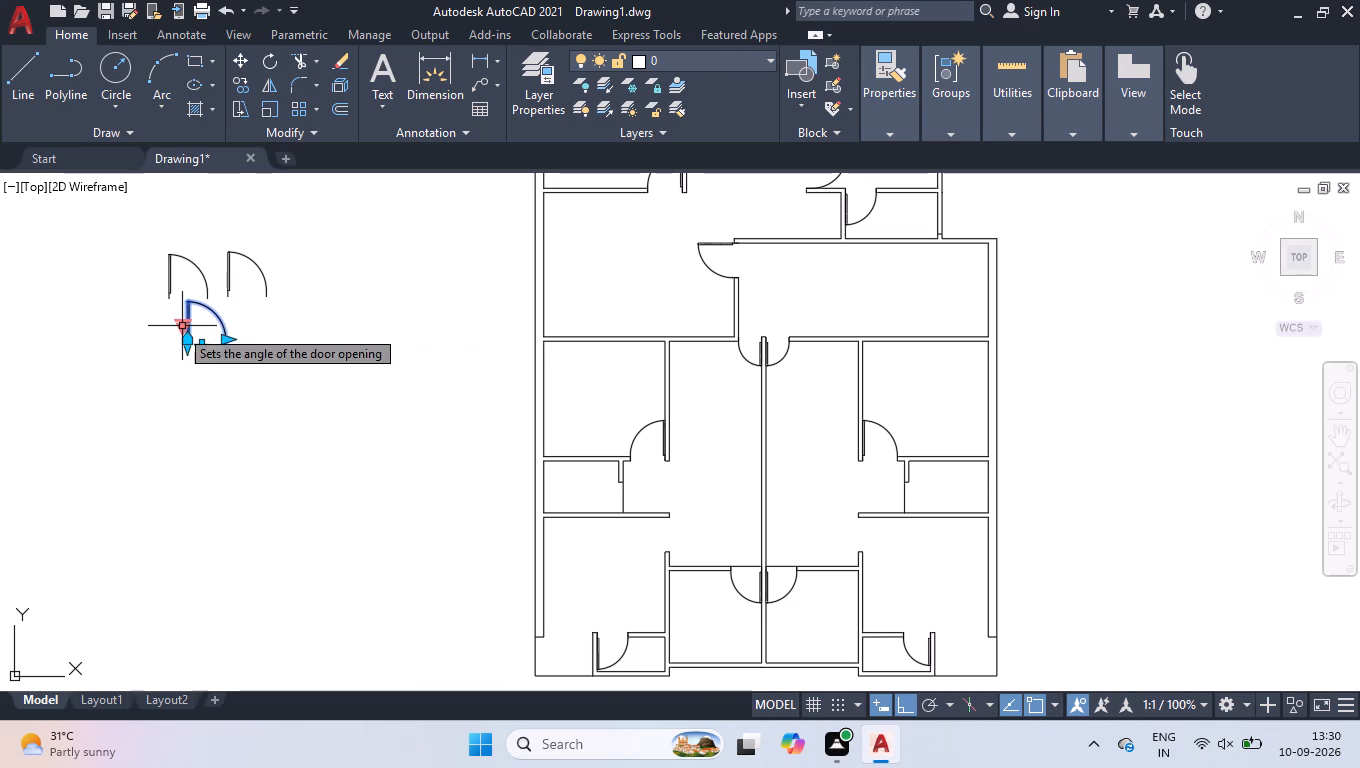
{"action": "scroll", "coordinate": [193, 315], "scroll_direction": "up", "scroll_amount": 2}
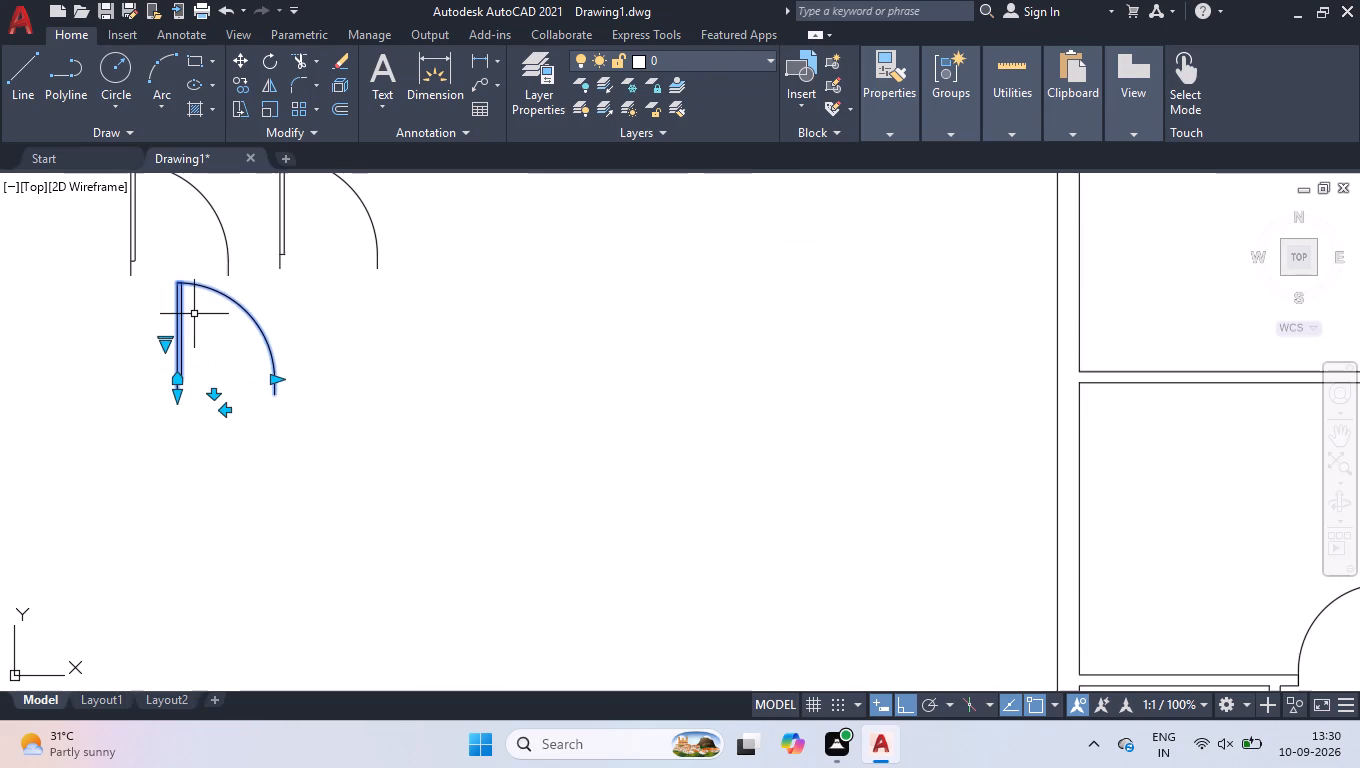
{"action": "type", "text": "ro"}
{"action": "key", "text": "Return"}
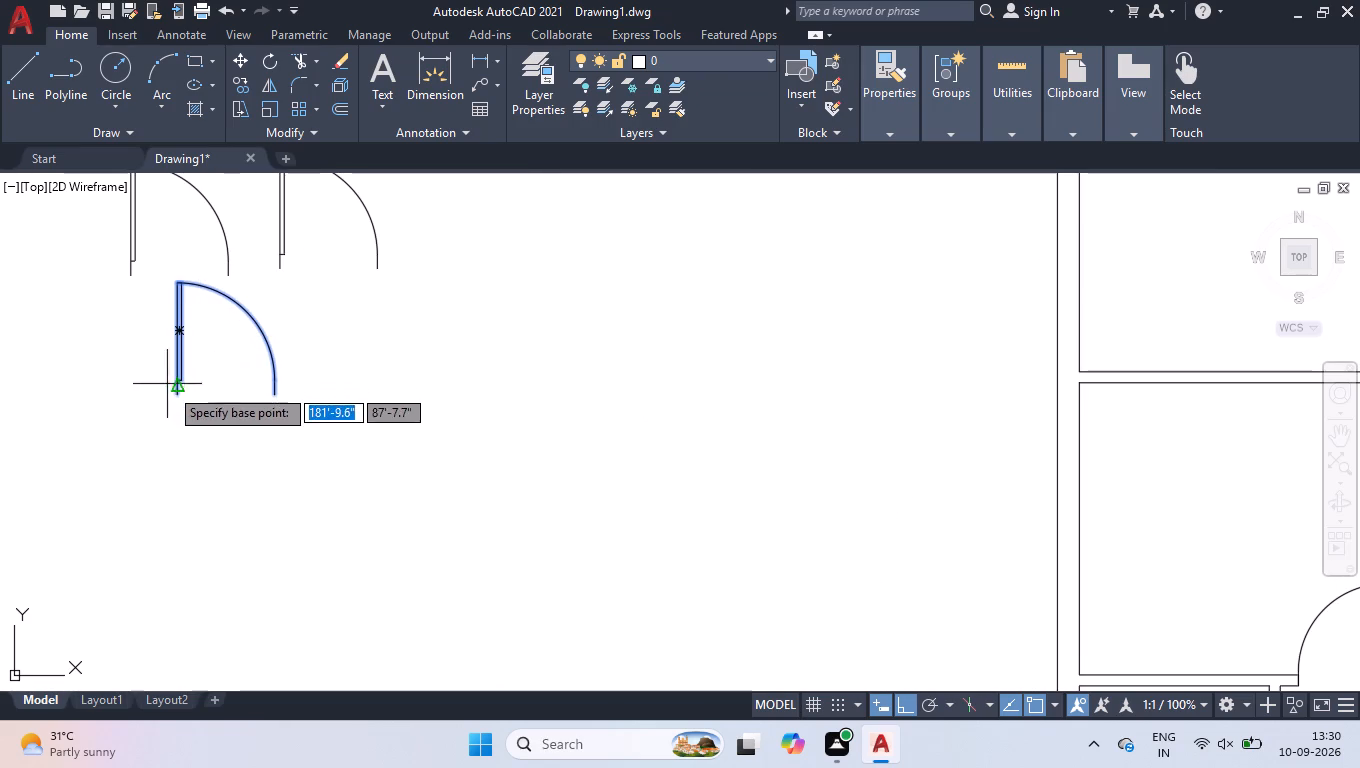
{"action": "left_click", "coordinate": [171, 394]}
{"action": "left_click", "coordinate": [166, 330]}
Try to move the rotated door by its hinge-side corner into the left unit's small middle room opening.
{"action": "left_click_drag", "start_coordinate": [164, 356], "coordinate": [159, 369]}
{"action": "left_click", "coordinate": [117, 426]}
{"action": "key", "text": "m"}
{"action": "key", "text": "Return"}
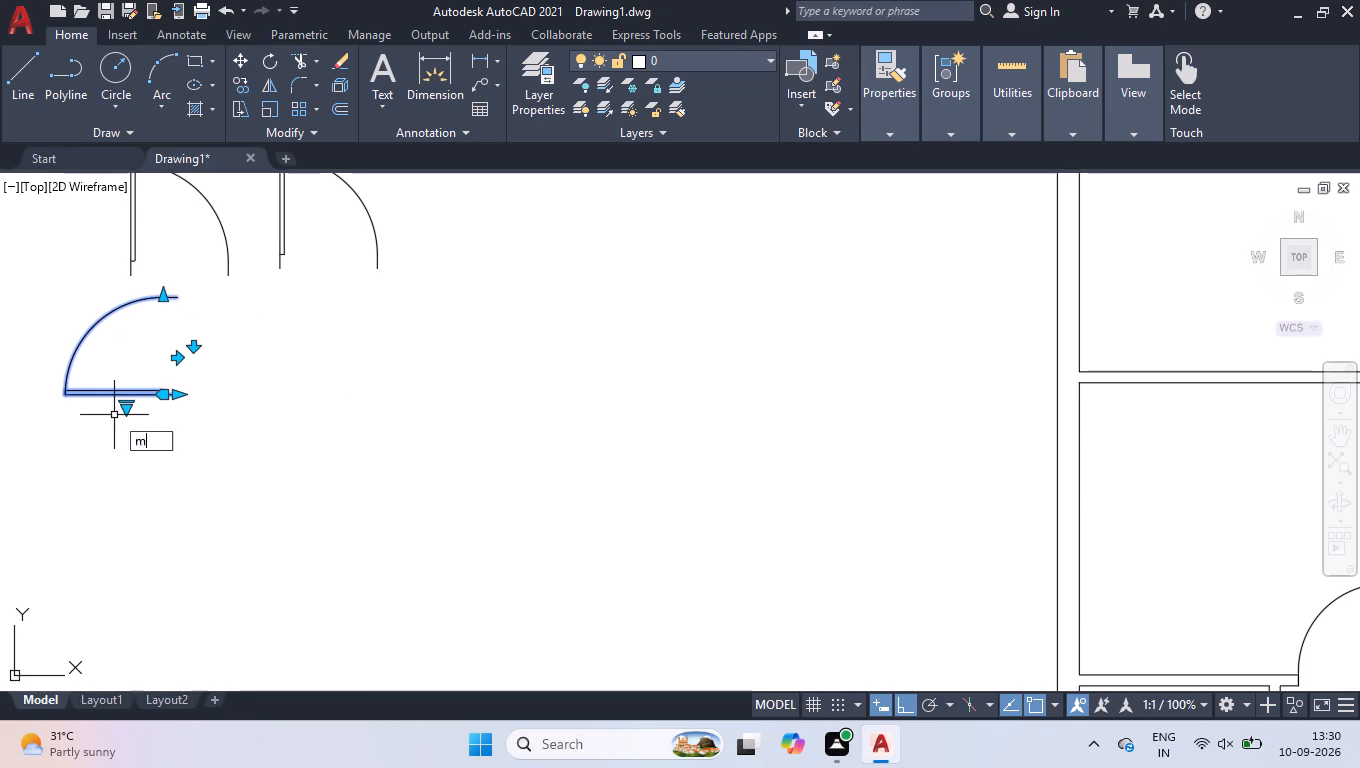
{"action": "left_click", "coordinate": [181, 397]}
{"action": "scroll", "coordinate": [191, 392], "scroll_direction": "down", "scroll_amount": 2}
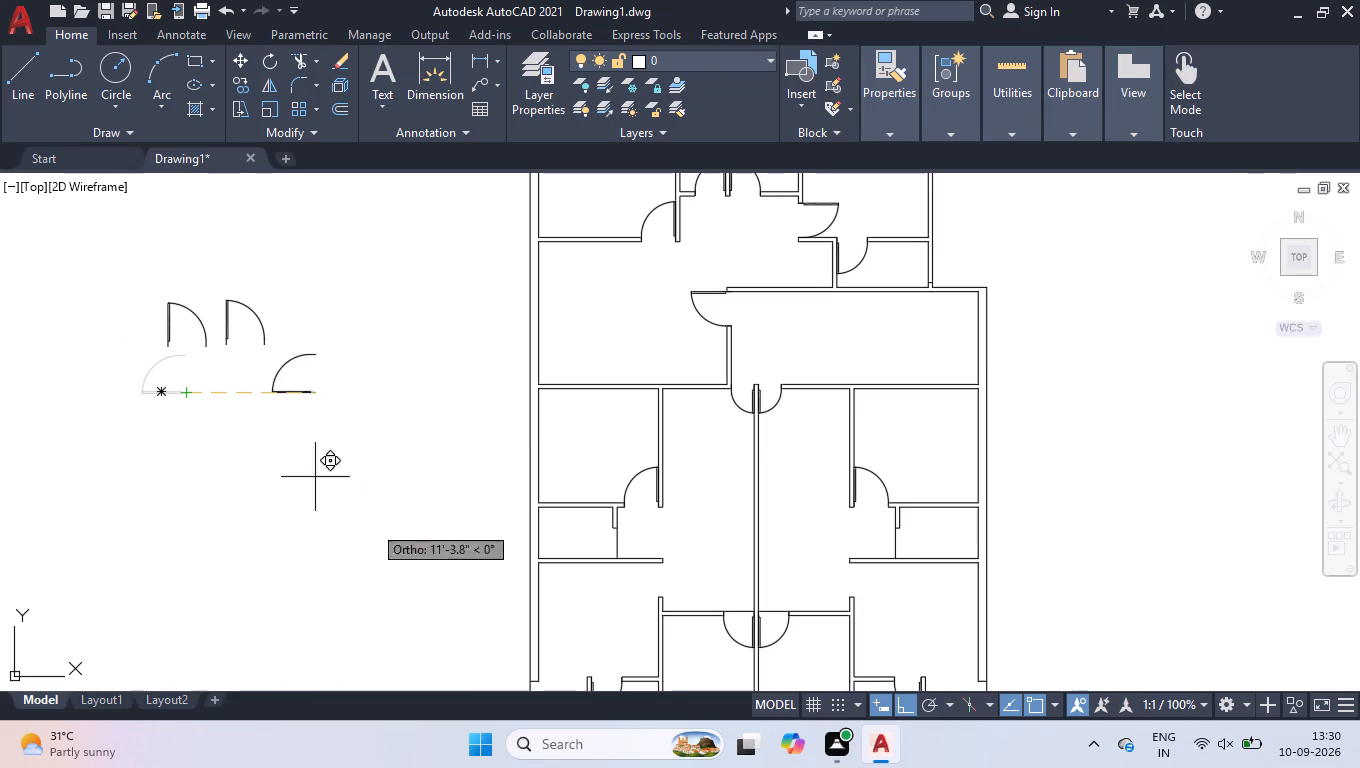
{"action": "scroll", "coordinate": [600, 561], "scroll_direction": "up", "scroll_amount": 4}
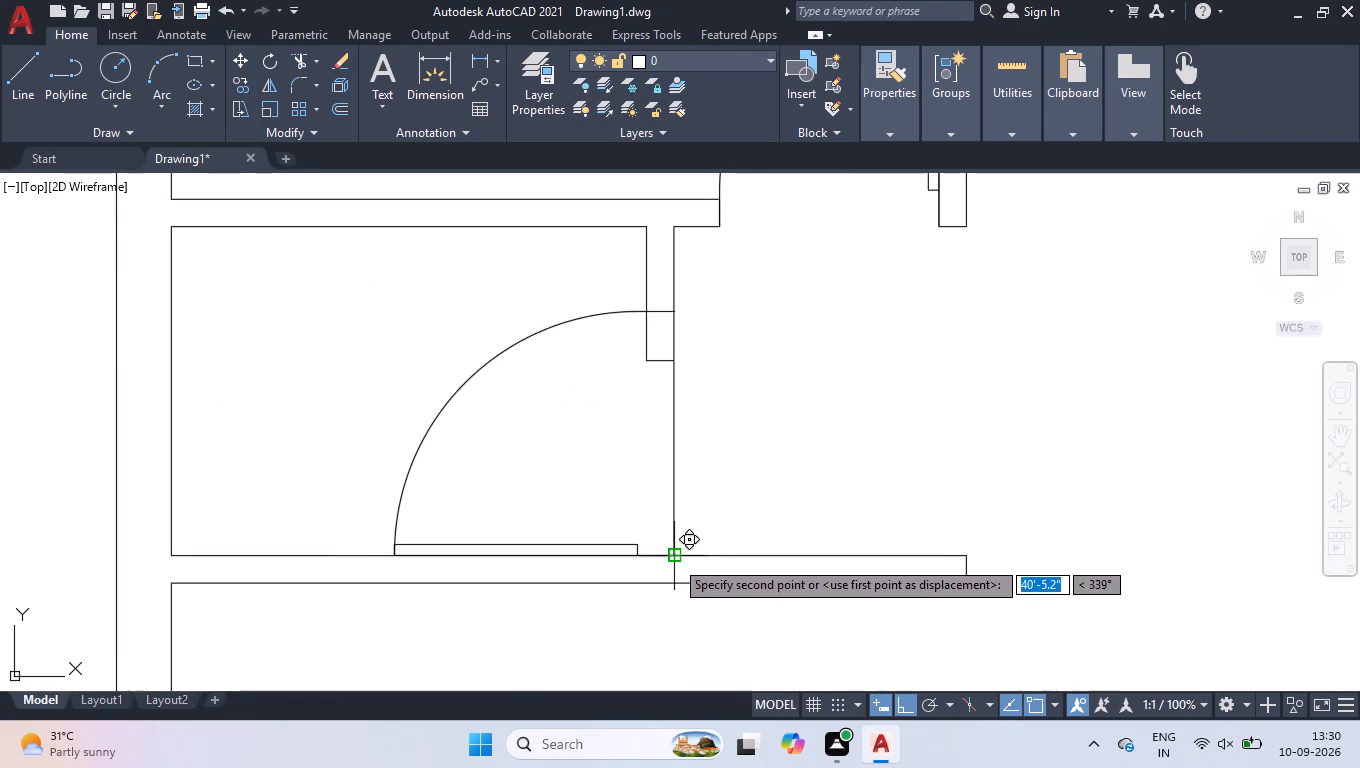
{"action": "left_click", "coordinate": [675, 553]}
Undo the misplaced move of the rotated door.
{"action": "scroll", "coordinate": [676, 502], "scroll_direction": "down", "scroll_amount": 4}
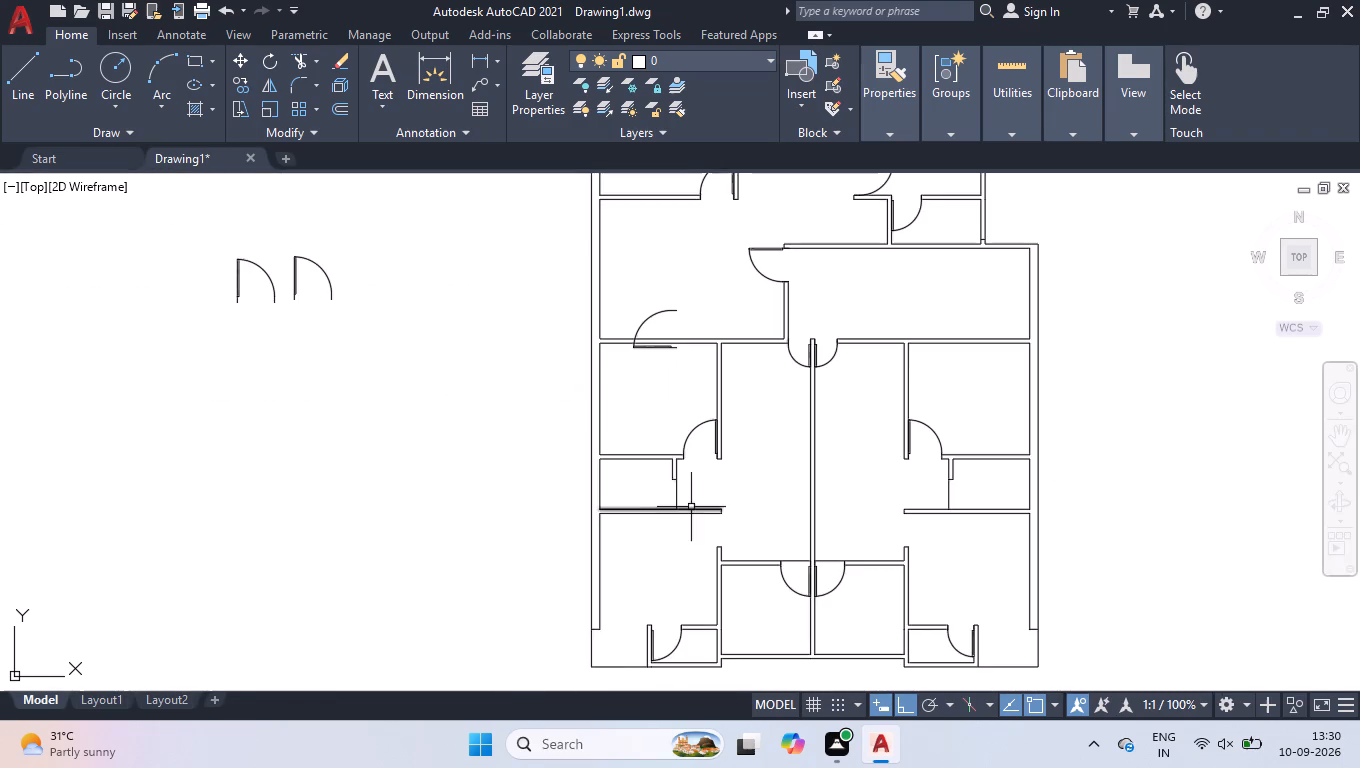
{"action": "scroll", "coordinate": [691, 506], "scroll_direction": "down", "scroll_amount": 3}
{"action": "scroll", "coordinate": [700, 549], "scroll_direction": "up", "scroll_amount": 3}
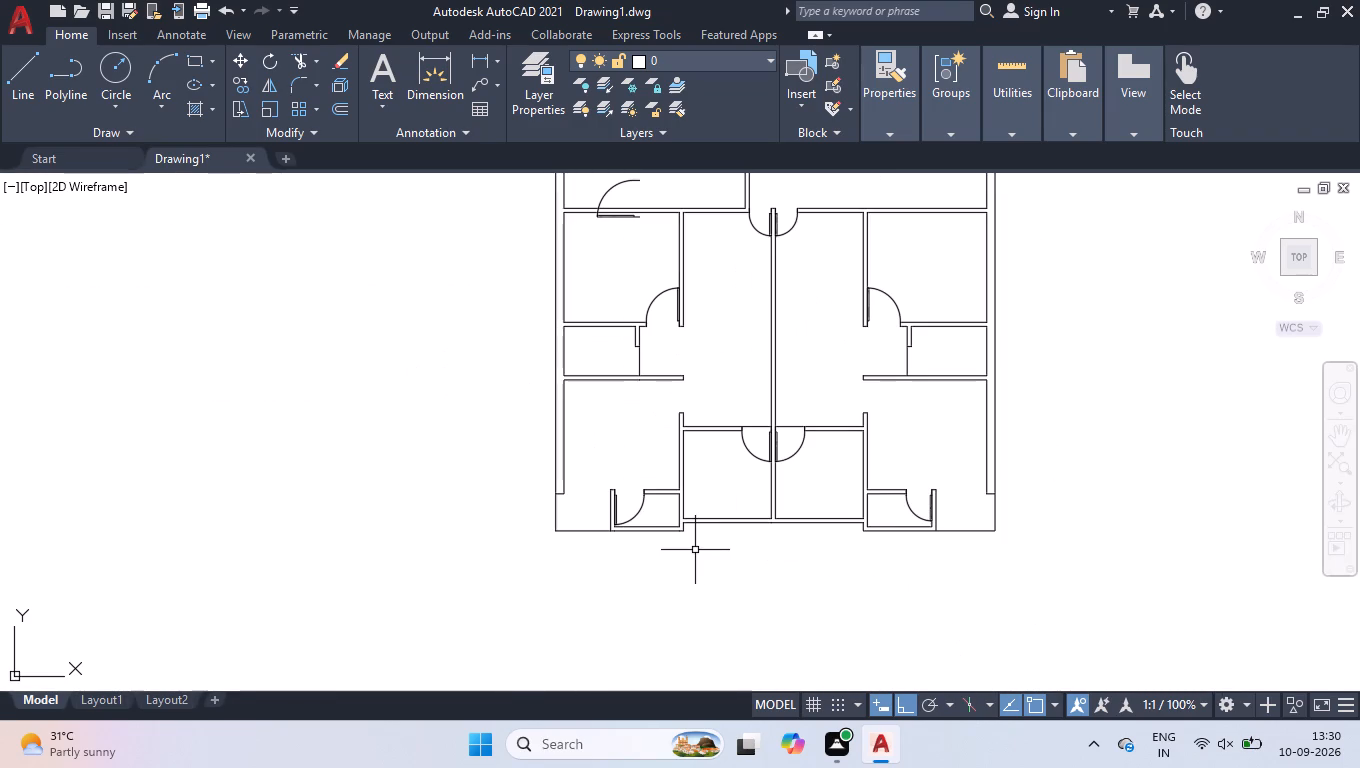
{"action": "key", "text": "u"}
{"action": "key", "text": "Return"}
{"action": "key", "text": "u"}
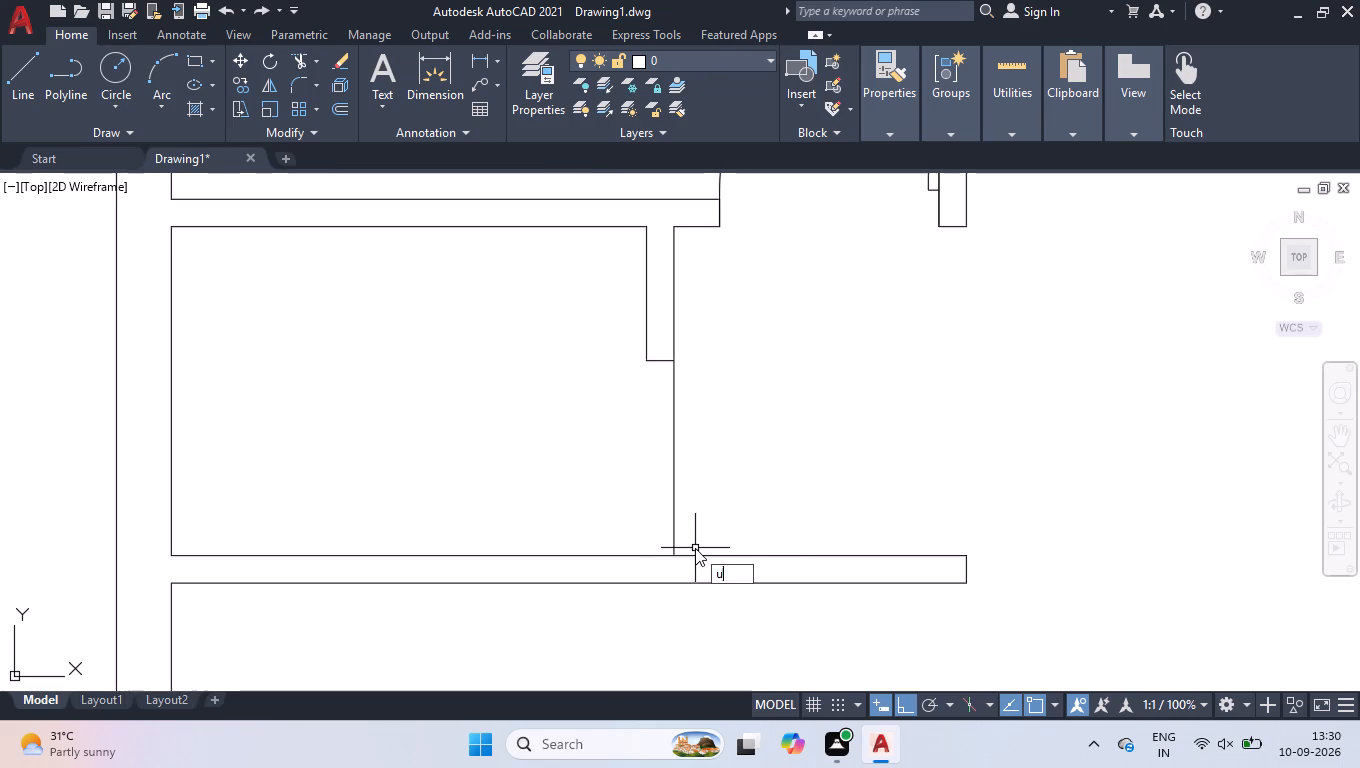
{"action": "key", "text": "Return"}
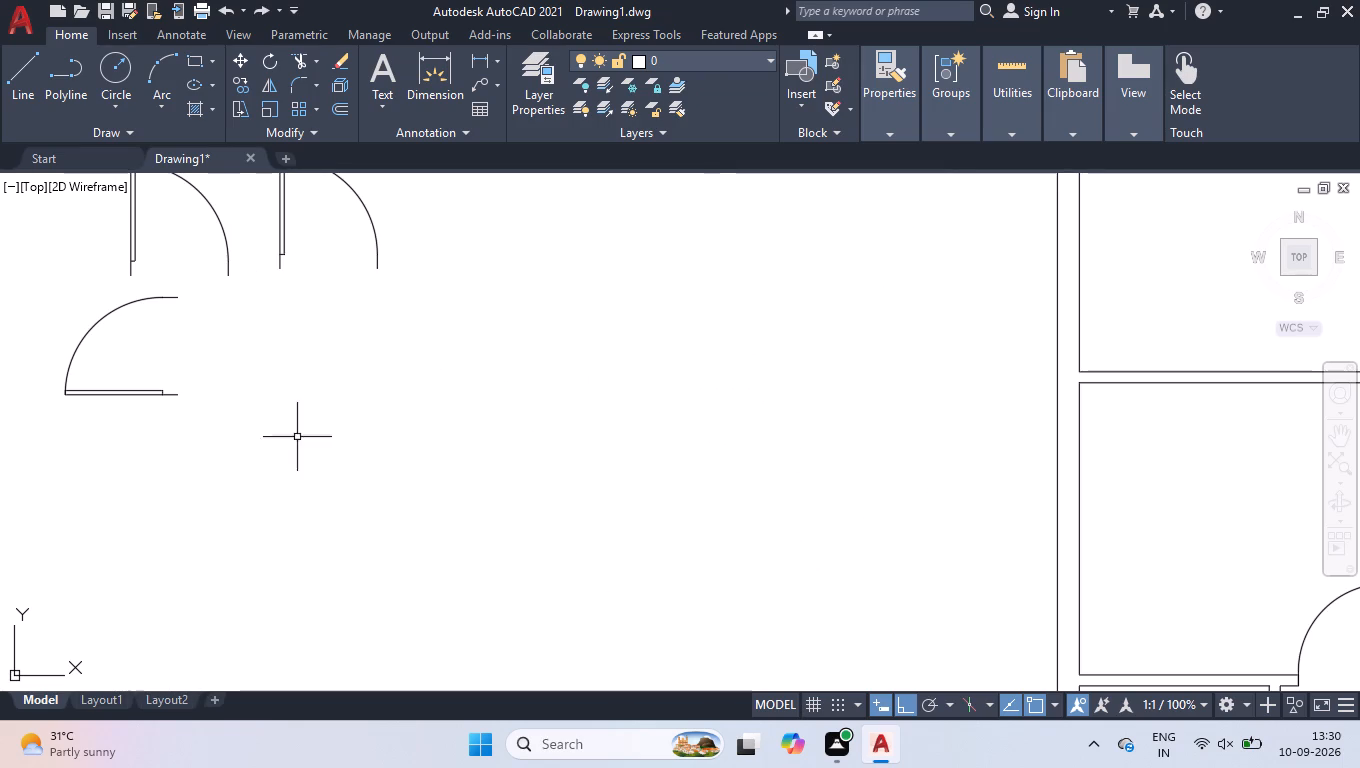
Move the rotated door by its hinge-side corner to the lower end of the left unit's small middle room opening.
{"action": "left_click", "coordinate": [180, 389]}
{"action": "left_click", "coordinate": [102, 392]}
{"action": "key", "text": "m"}
{"action": "key", "text": "Return"}
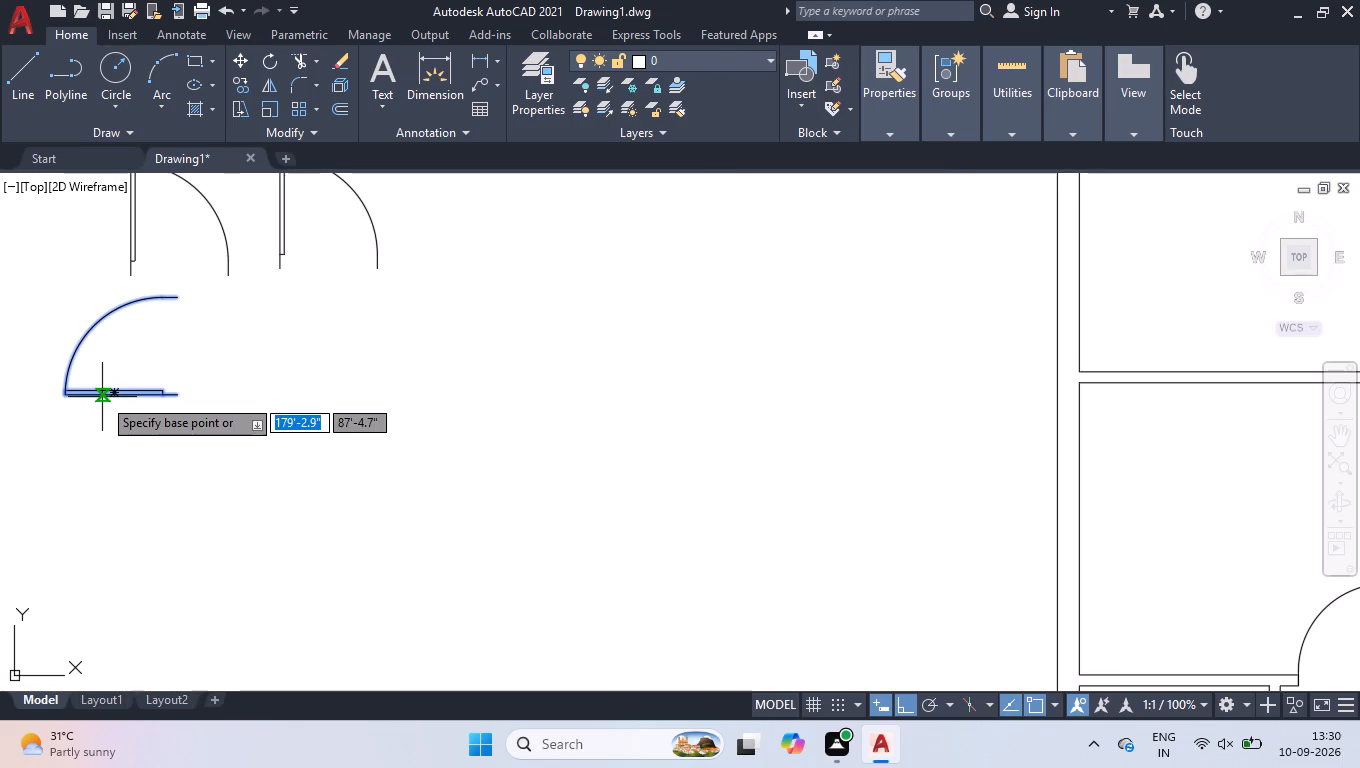
{"action": "scroll", "coordinate": [104, 396], "scroll_direction": "up", "scroll_amount": 2}
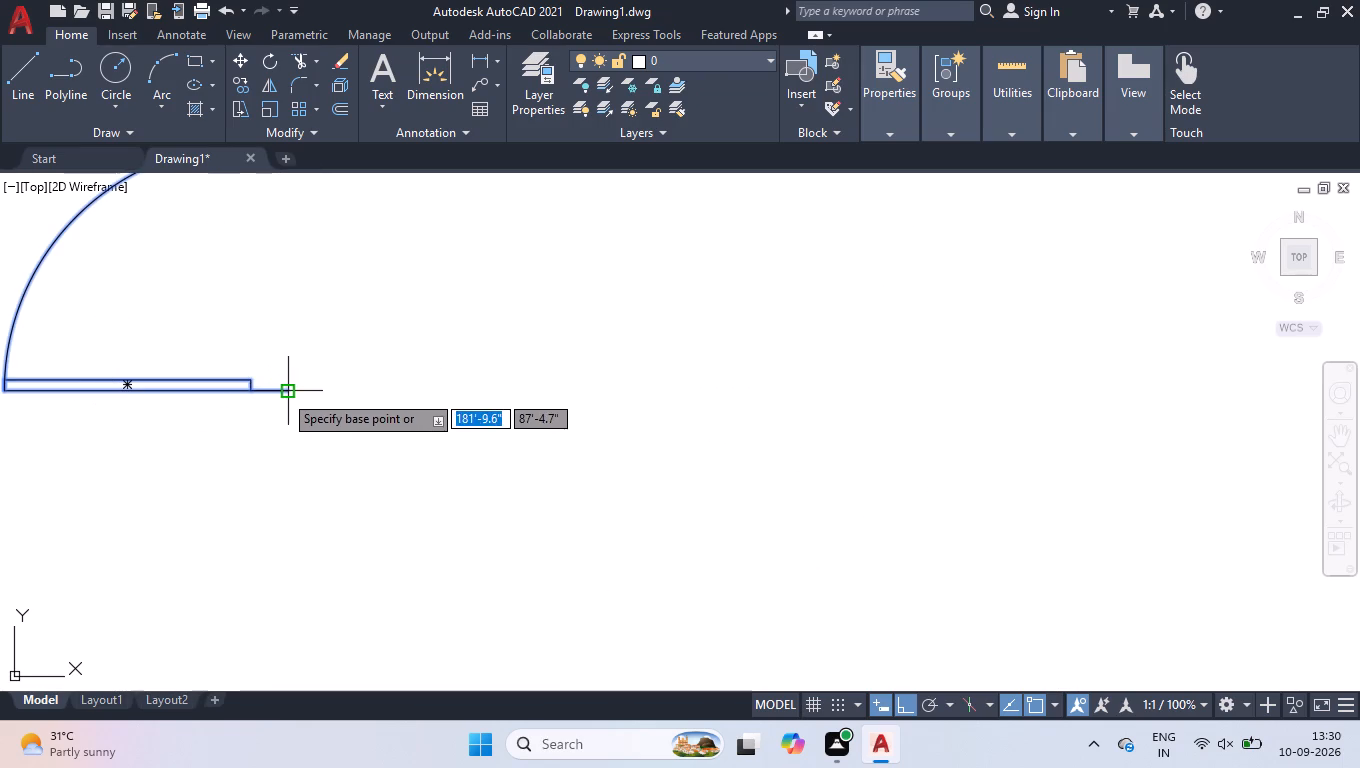
{"action": "left_click", "coordinate": [285, 393]}
{"action": "scroll", "coordinate": [288, 388], "scroll_direction": "down", "scroll_amount": 4}
{"action": "scroll", "coordinate": [733, 555], "scroll_direction": "up", "scroll_amount": 4}
{"action": "left_click", "coordinate": [641, 558]}
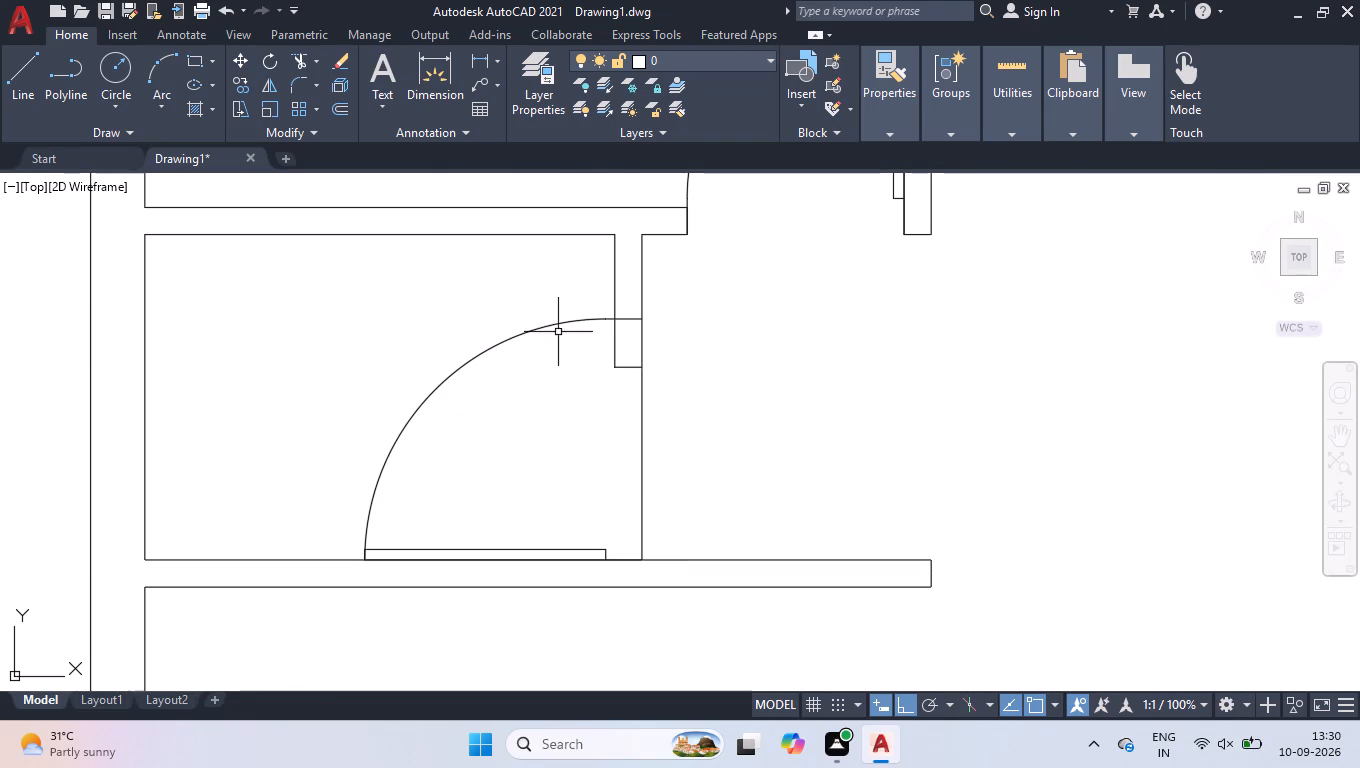
Narrow the left unit's small middle room door so its latch side meets the end of the wall stub.
{"action": "left_click", "coordinate": [558, 330]}
{"action": "left_click", "coordinate": [521, 316]}
{"action": "scroll", "coordinate": [590, 316], "scroll_direction": "up", "scroll_amount": 2}
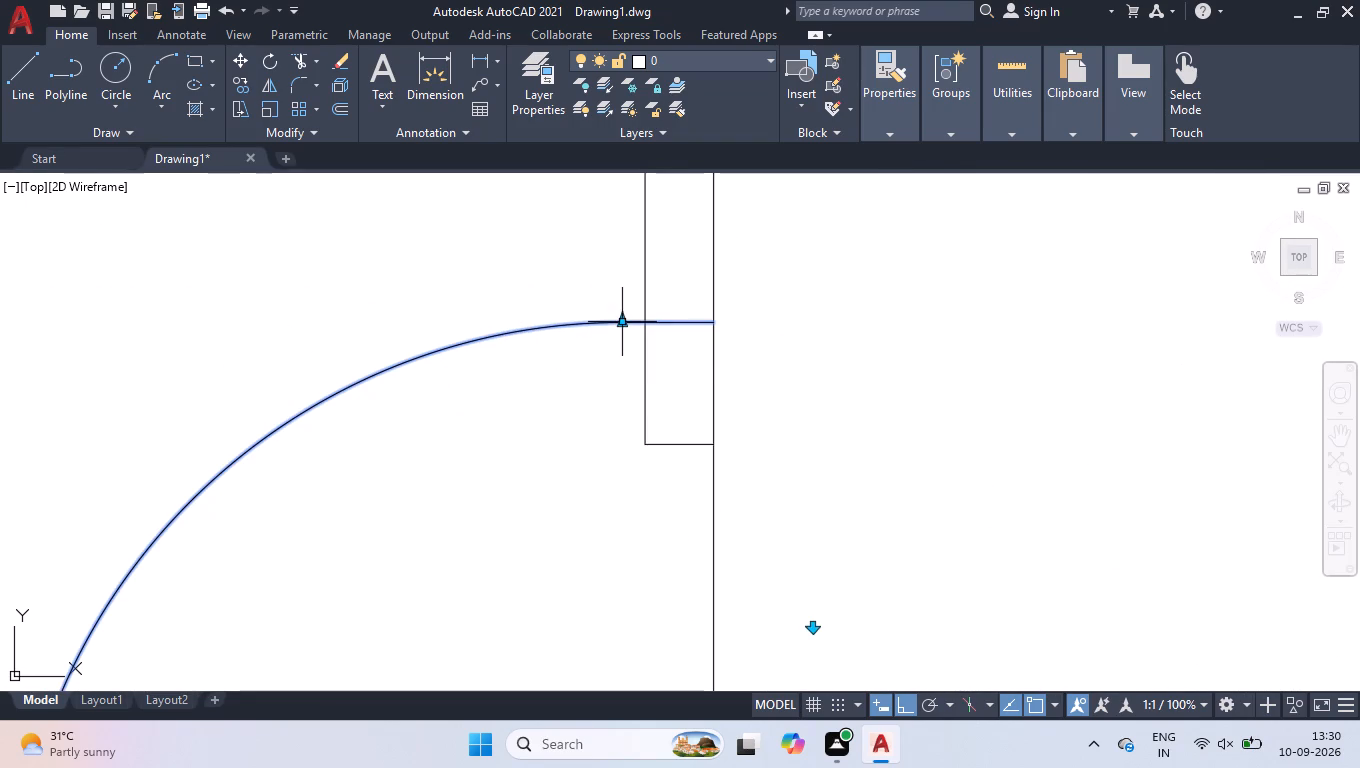
{"action": "left_click", "coordinate": [621, 319]}
{"action": "left_click", "coordinate": [608, 431]}
{"action": "right_click", "coordinate": [596, 404]}
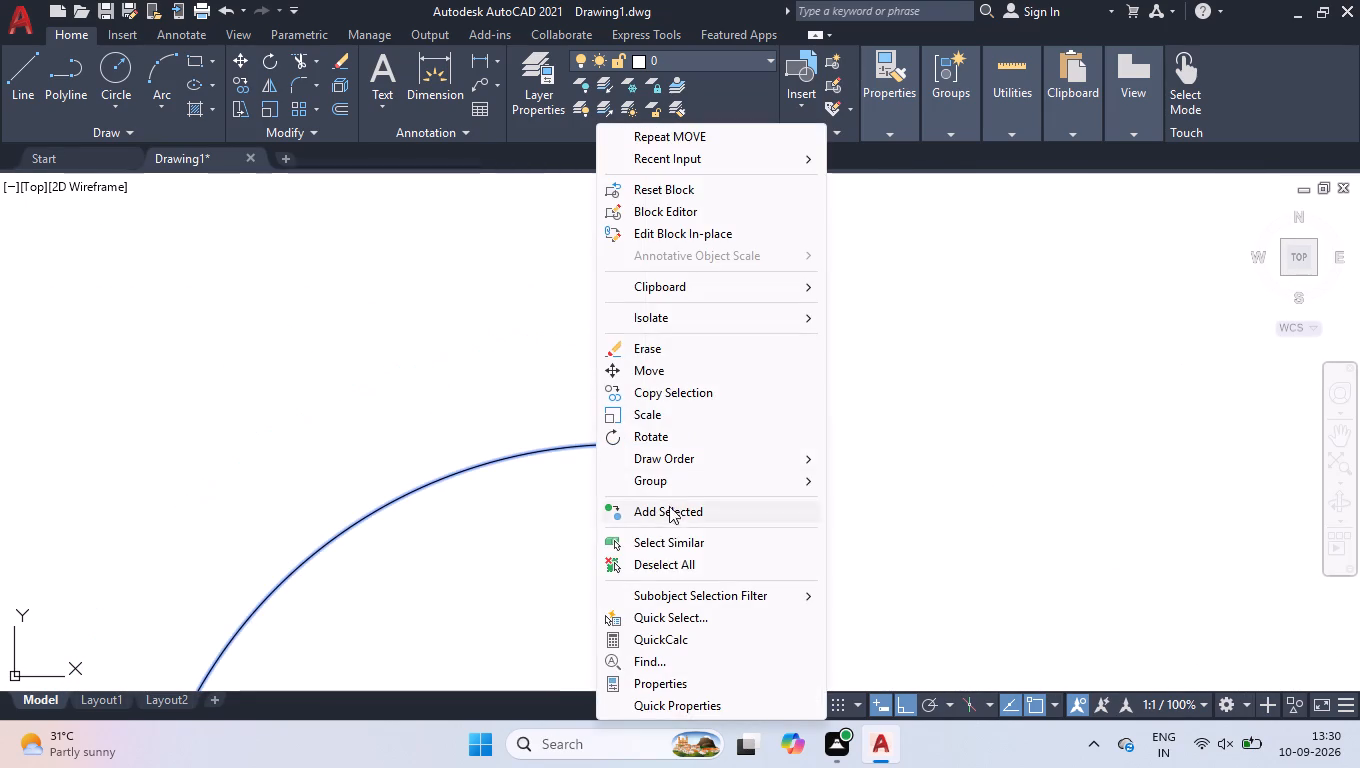
{"action": "left_click", "coordinate": [663, 559]}
Copy the door at the wide middle room's entrance to the left unit's lower room opening, hinged at the horizontal wall's lower end corner.
{"action": "scroll", "coordinate": [672, 519], "scroll_direction": "down", "scroll_amount": 8}
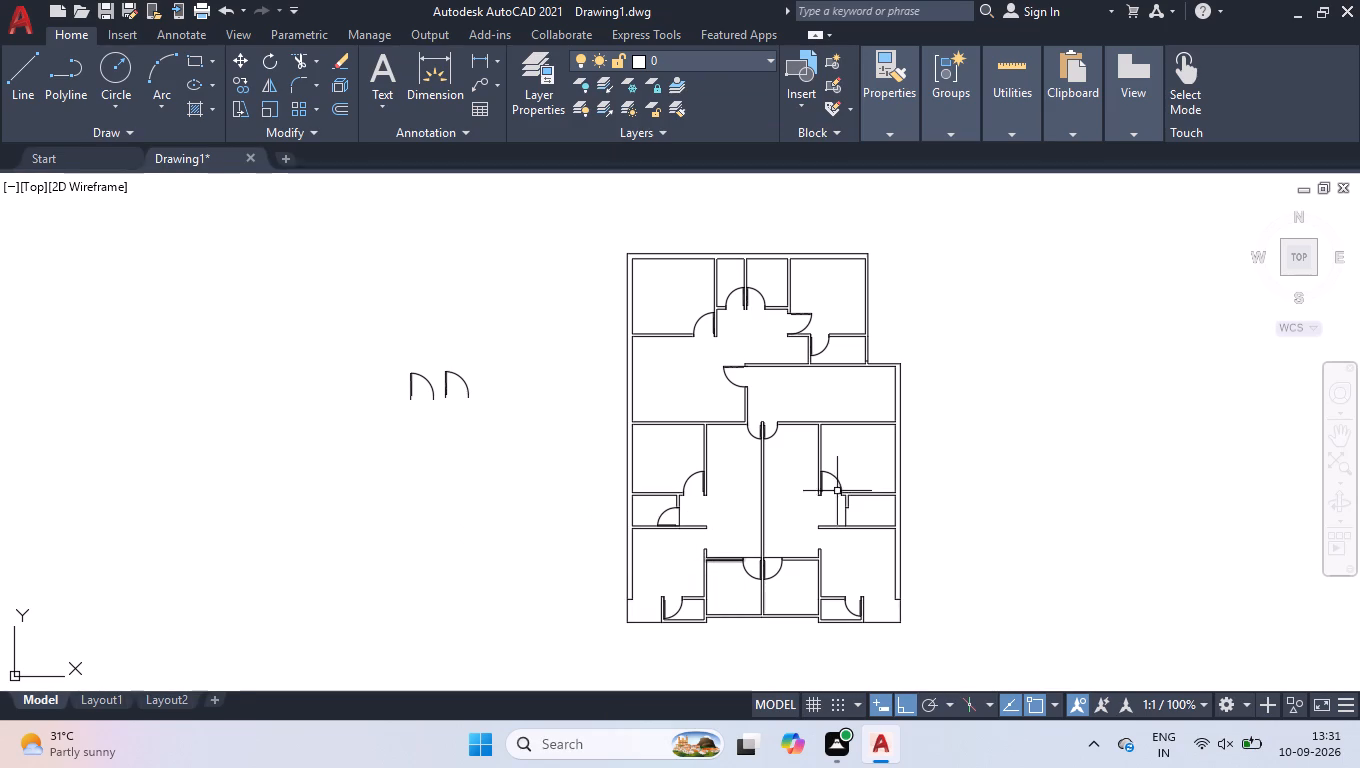
{"action": "scroll", "coordinate": [748, 382], "scroll_direction": "up", "scroll_amount": 1}
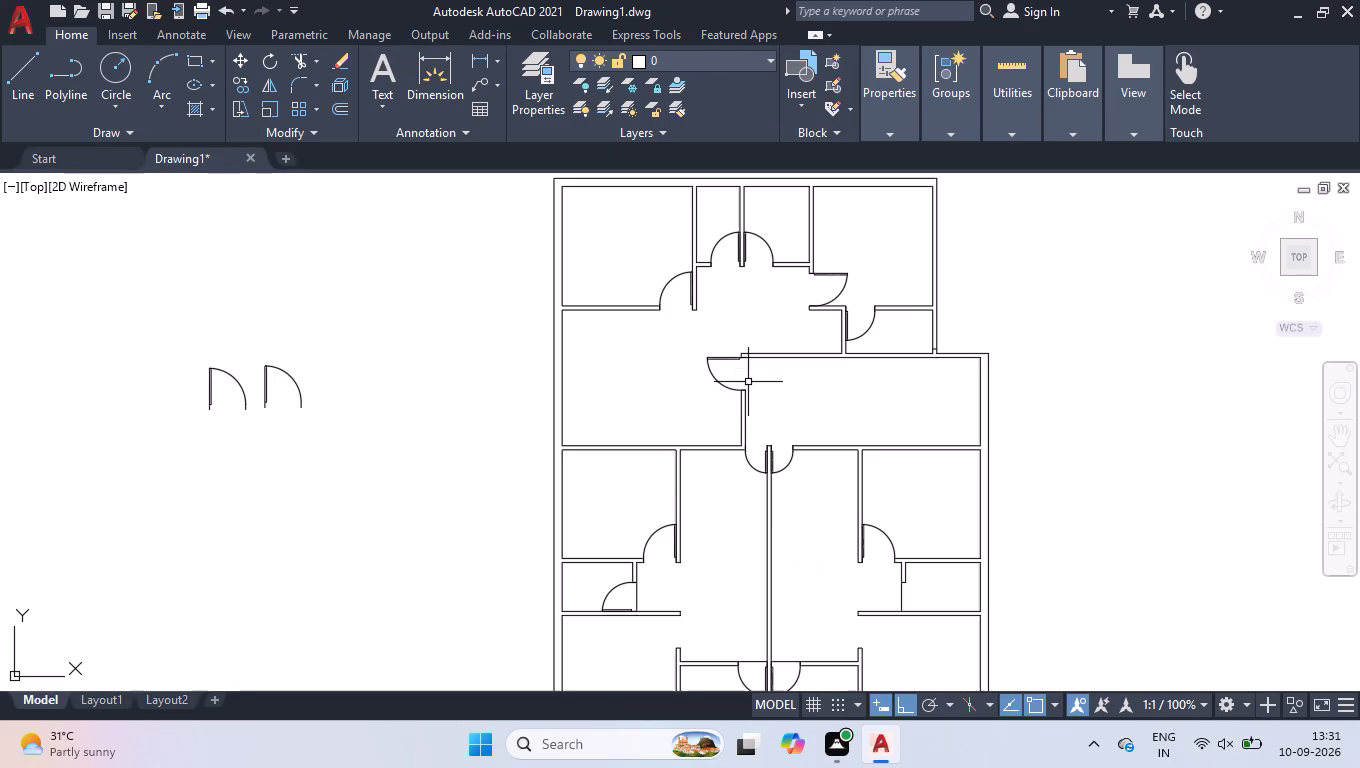
{"action": "left_click", "coordinate": [748, 382]}
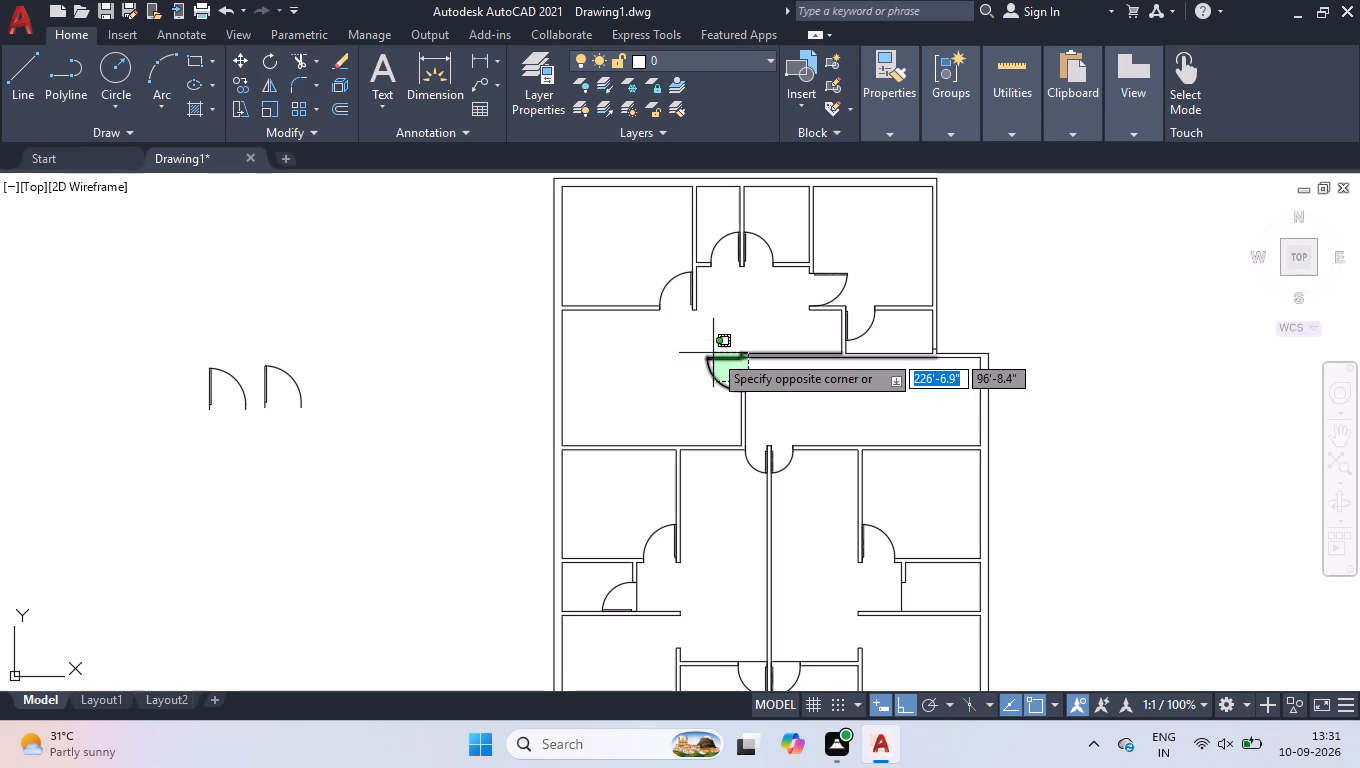
{"action": "left_click", "coordinate": [698, 369]}
{"action": "type", "text": "co"}
{"action": "key", "text": "Return"}
{"action": "scroll", "coordinate": [725, 341], "scroll_direction": "up", "scroll_amount": 3}
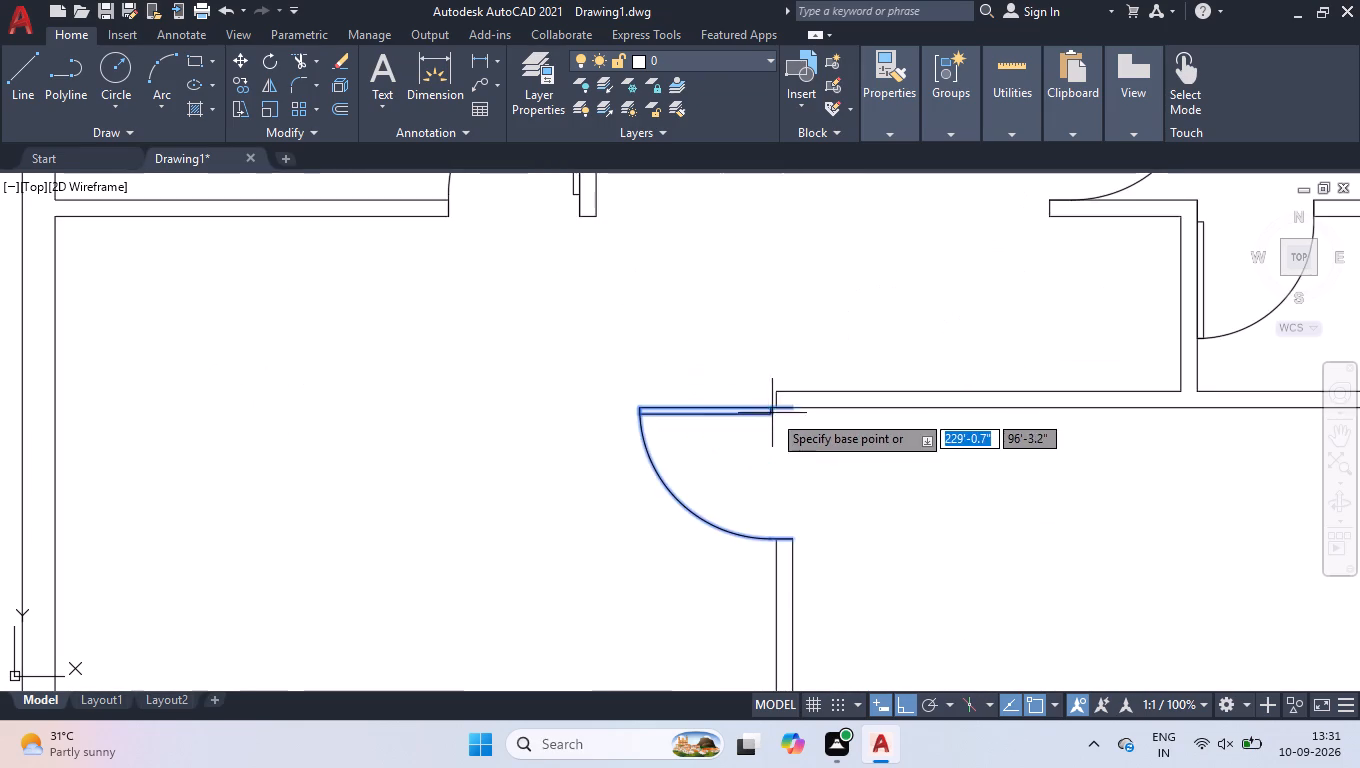
{"action": "scroll", "coordinate": [773, 413], "scroll_direction": "up", "scroll_amount": 3}
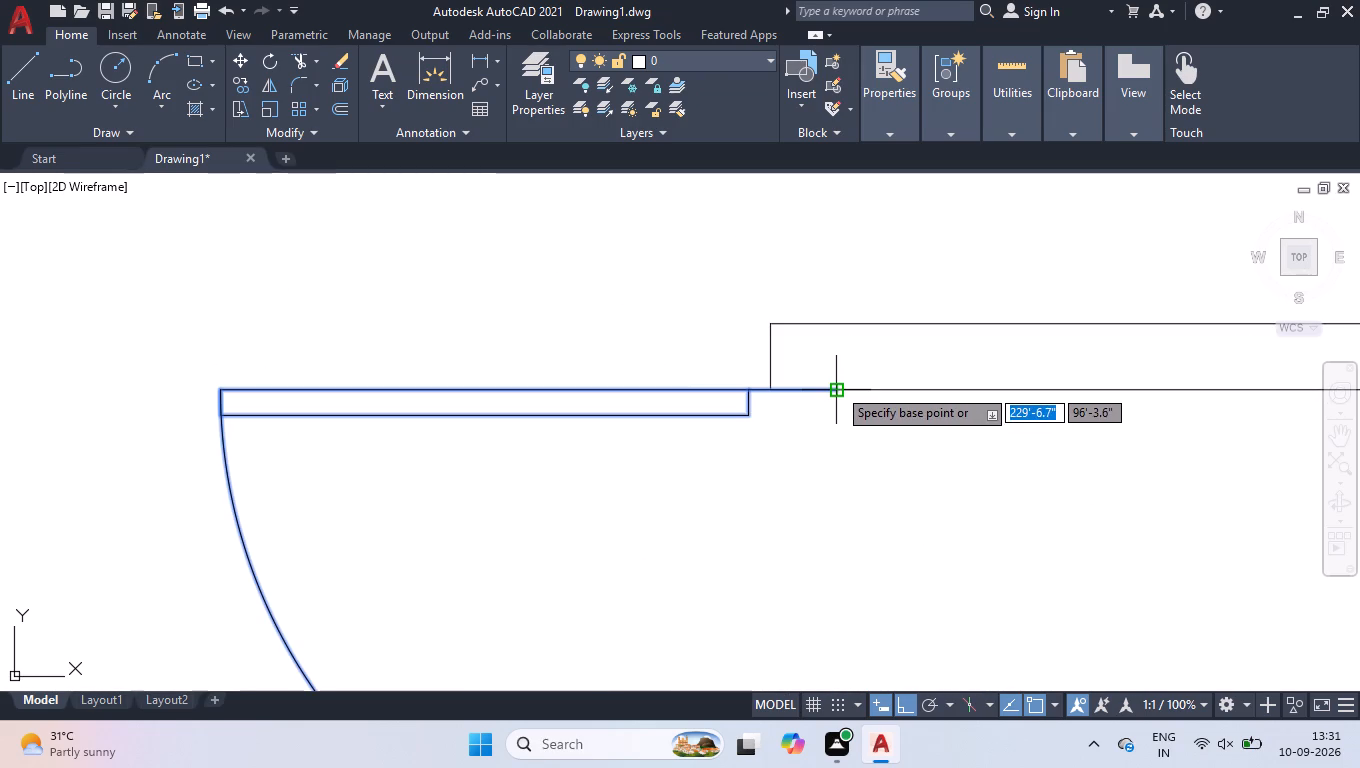
{"action": "left_click", "coordinate": [837, 387]}
{"action": "scroll", "coordinate": [837, 386], "scroll_direction": "down", "scroll_amount": 8}
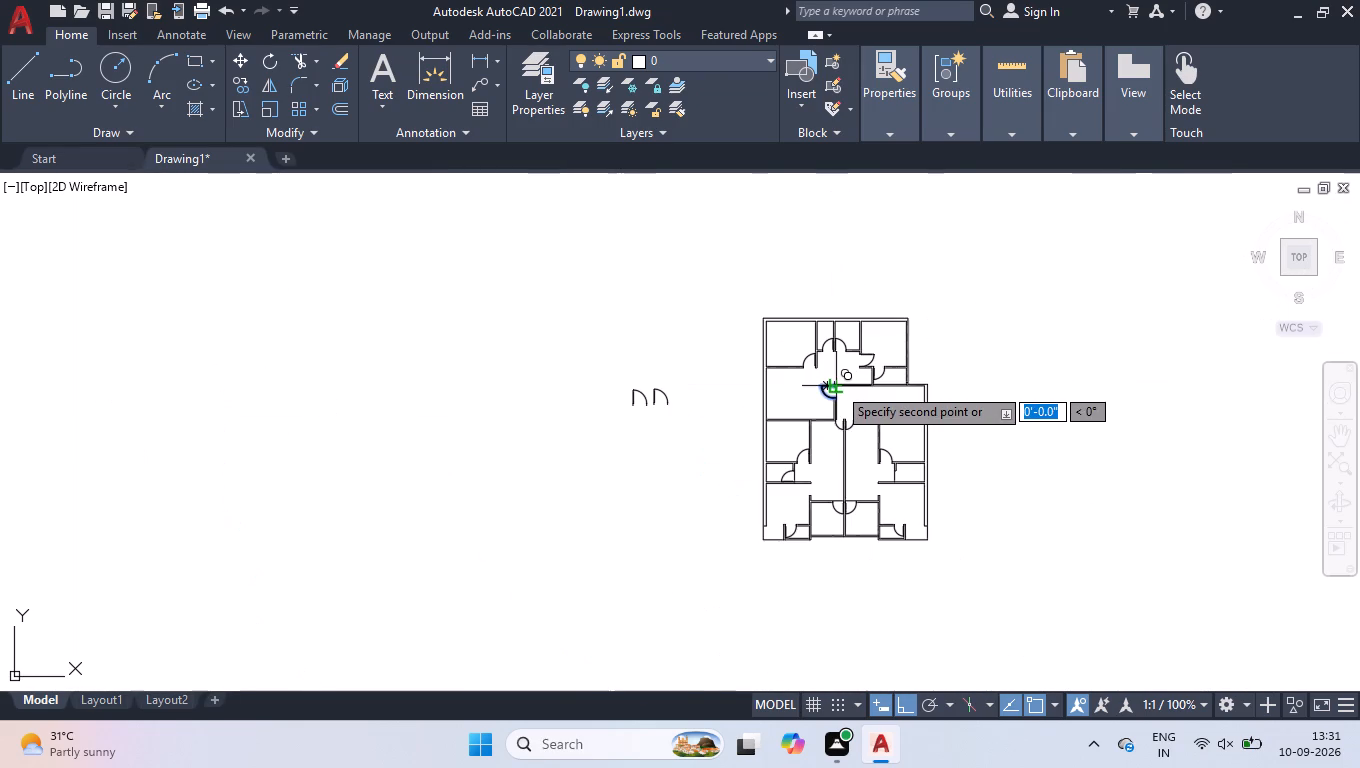
{"action": "scroll", "coordinate": [789, 513], "scroll_direction": "up", "scroll_amount": 3}
{"action": "scroll", "coordinate": [868, 414], "scroll_direction": "up", "scroll_amount": 3}
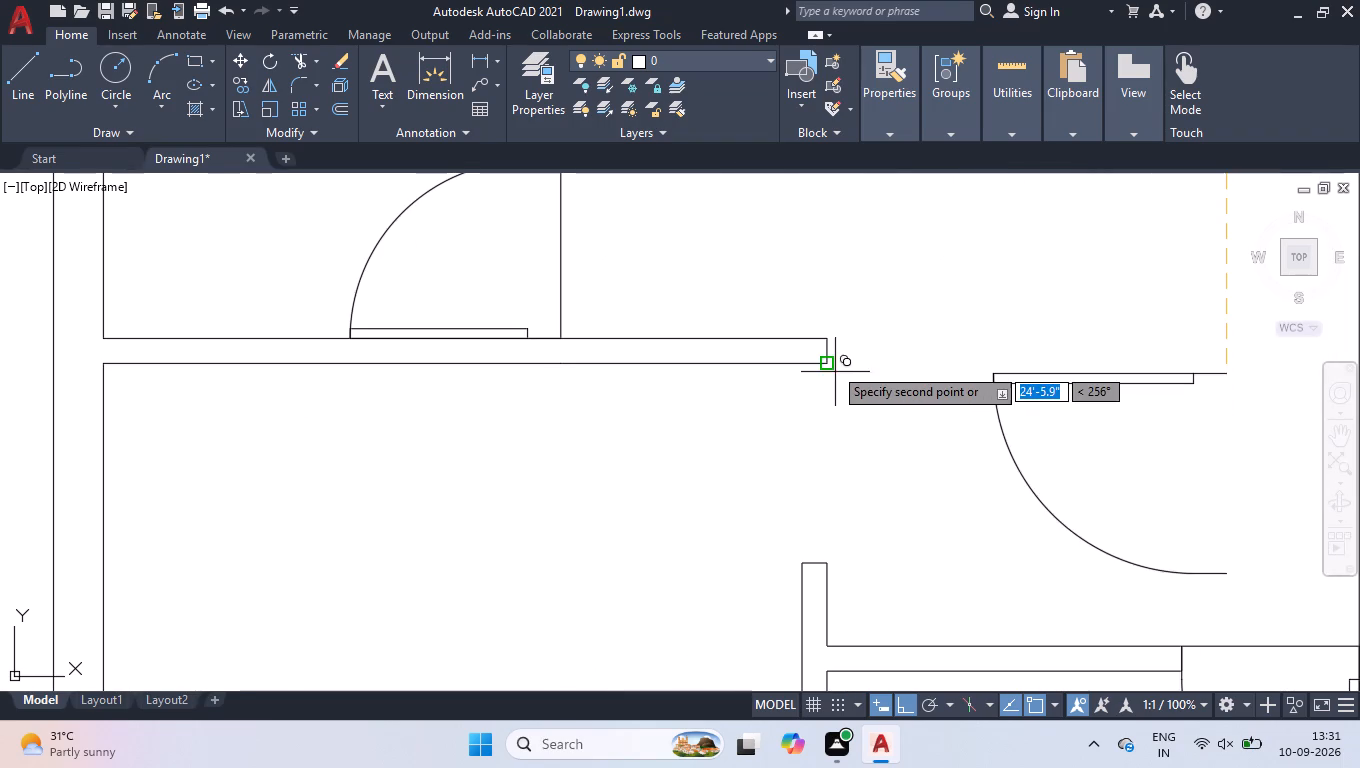
{"action": "left_click", "coordinate": [829, 366]}
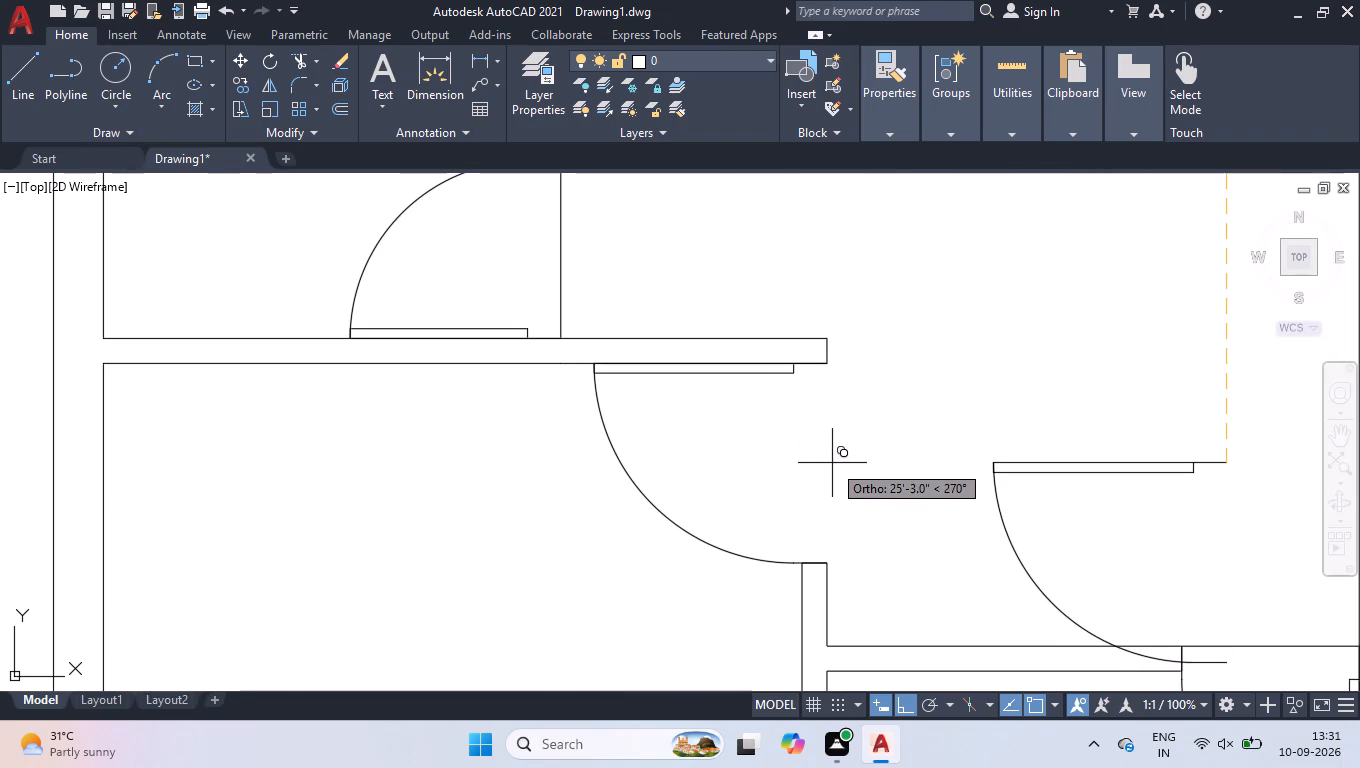
{"action": "key", "text": "space"}
{"action": "scroll", "coordinate": [841, 468], "scroll_direction": "down", "scroll_amount": 5}
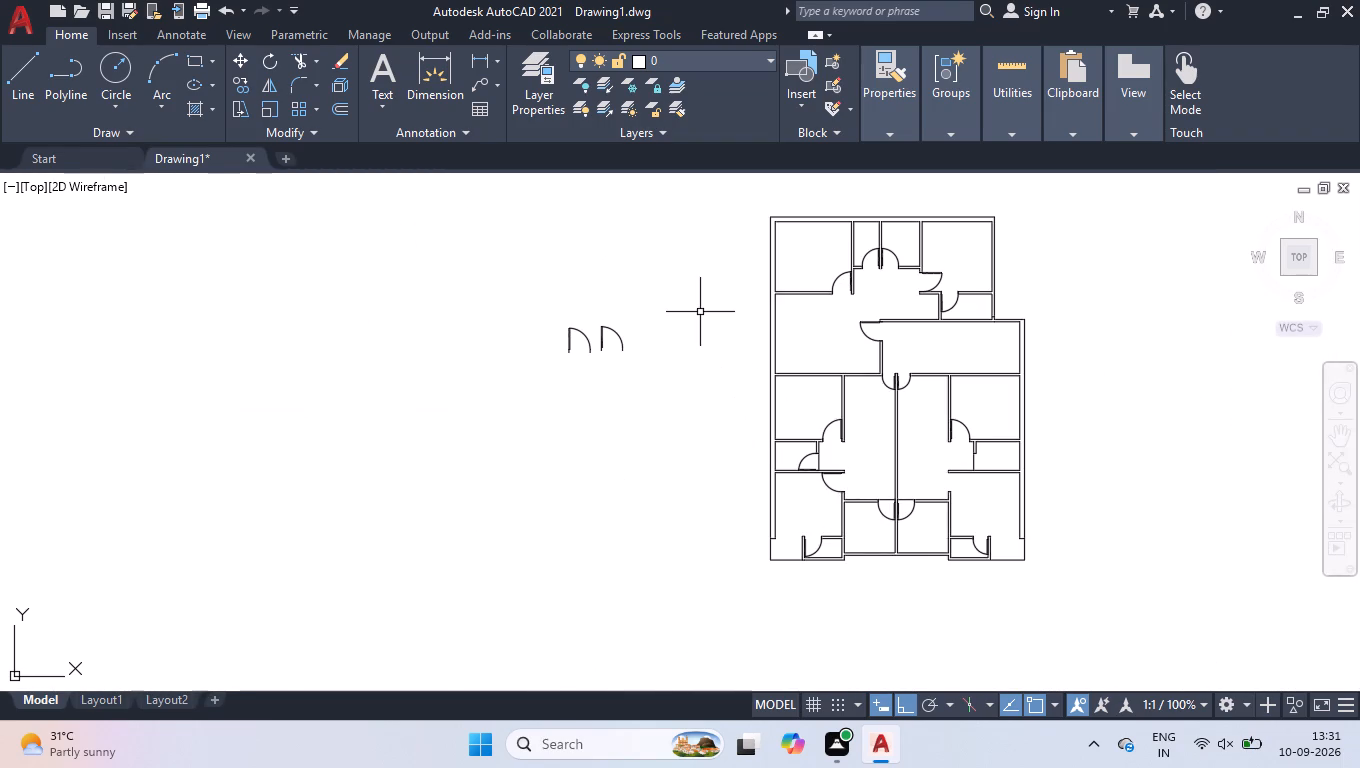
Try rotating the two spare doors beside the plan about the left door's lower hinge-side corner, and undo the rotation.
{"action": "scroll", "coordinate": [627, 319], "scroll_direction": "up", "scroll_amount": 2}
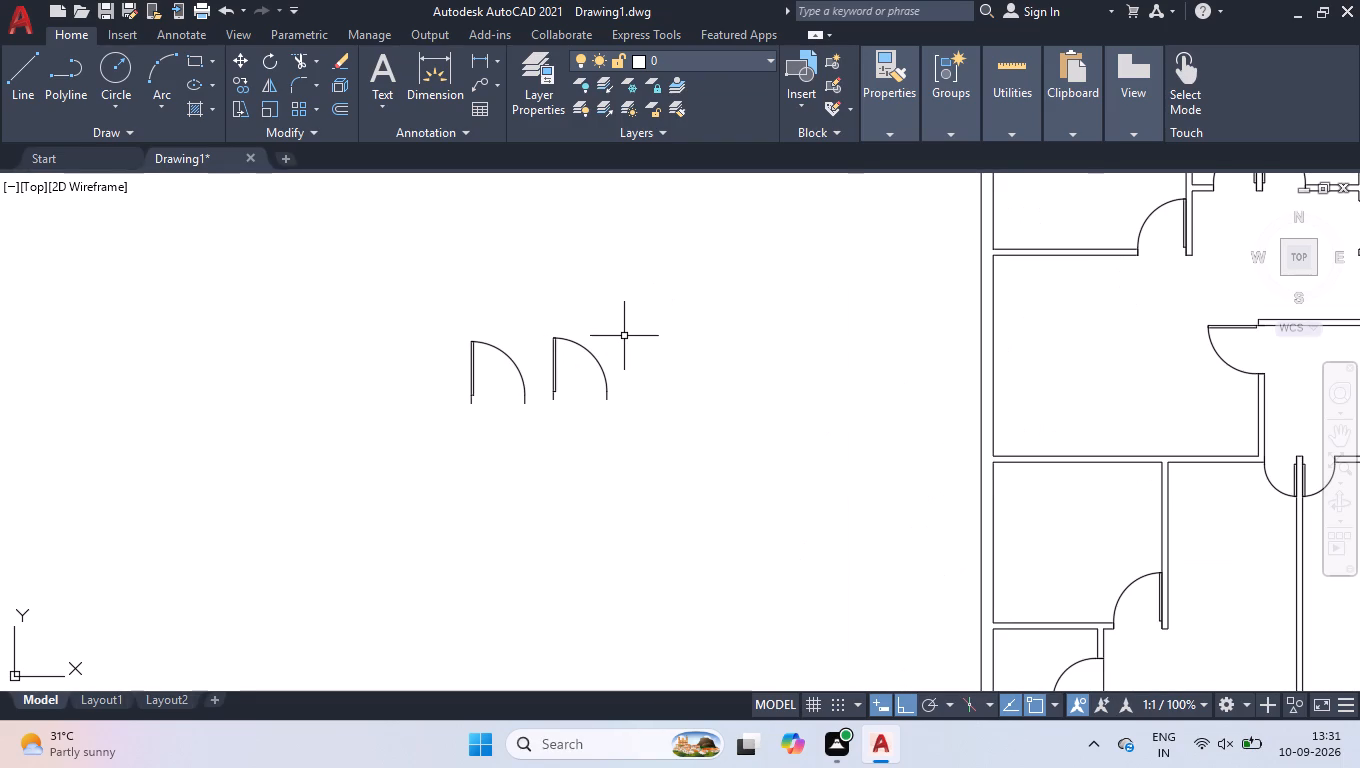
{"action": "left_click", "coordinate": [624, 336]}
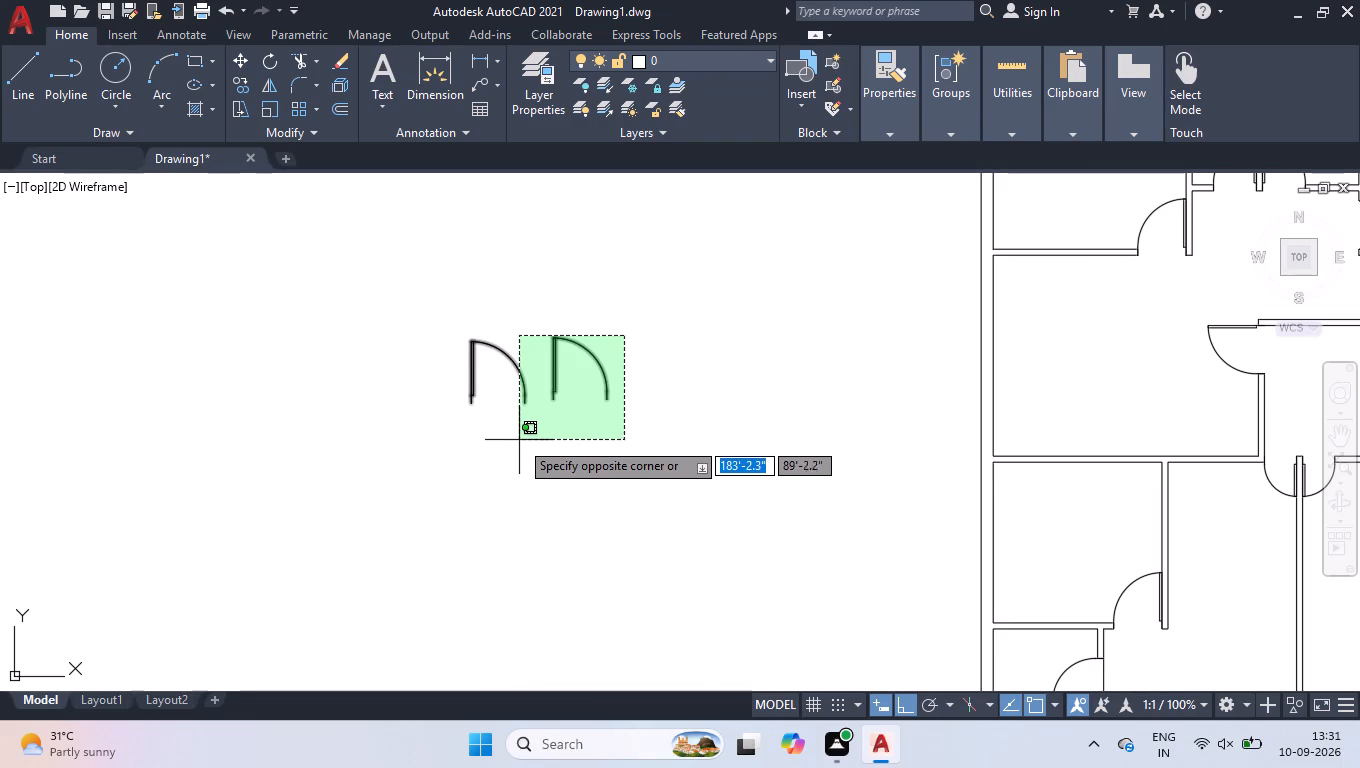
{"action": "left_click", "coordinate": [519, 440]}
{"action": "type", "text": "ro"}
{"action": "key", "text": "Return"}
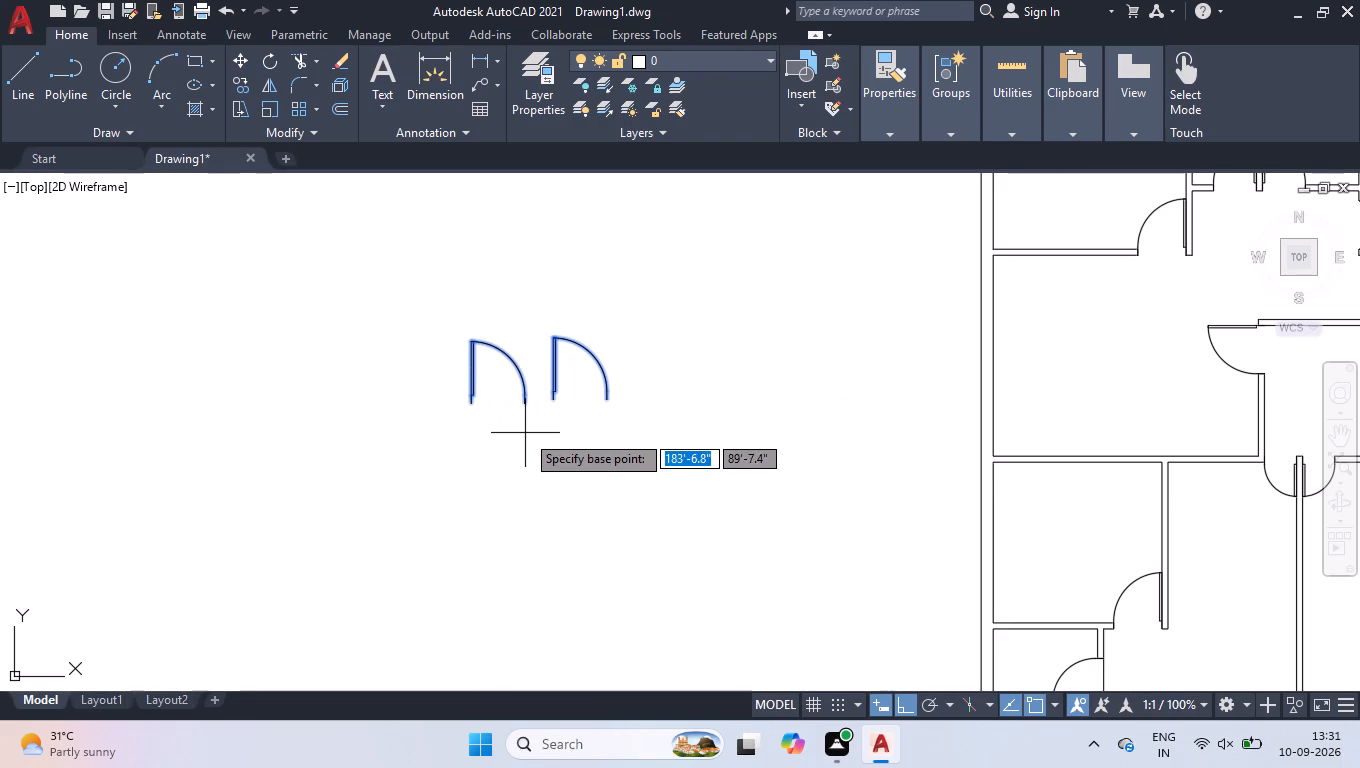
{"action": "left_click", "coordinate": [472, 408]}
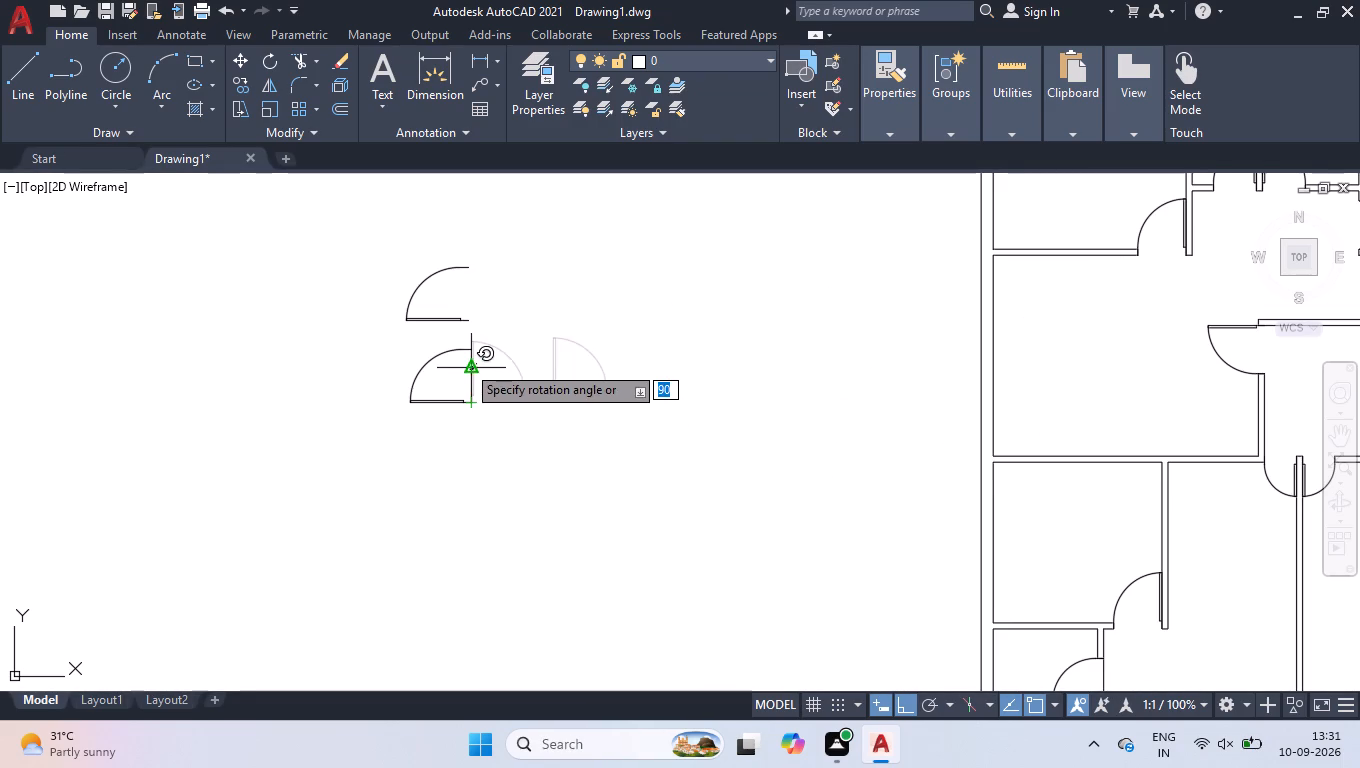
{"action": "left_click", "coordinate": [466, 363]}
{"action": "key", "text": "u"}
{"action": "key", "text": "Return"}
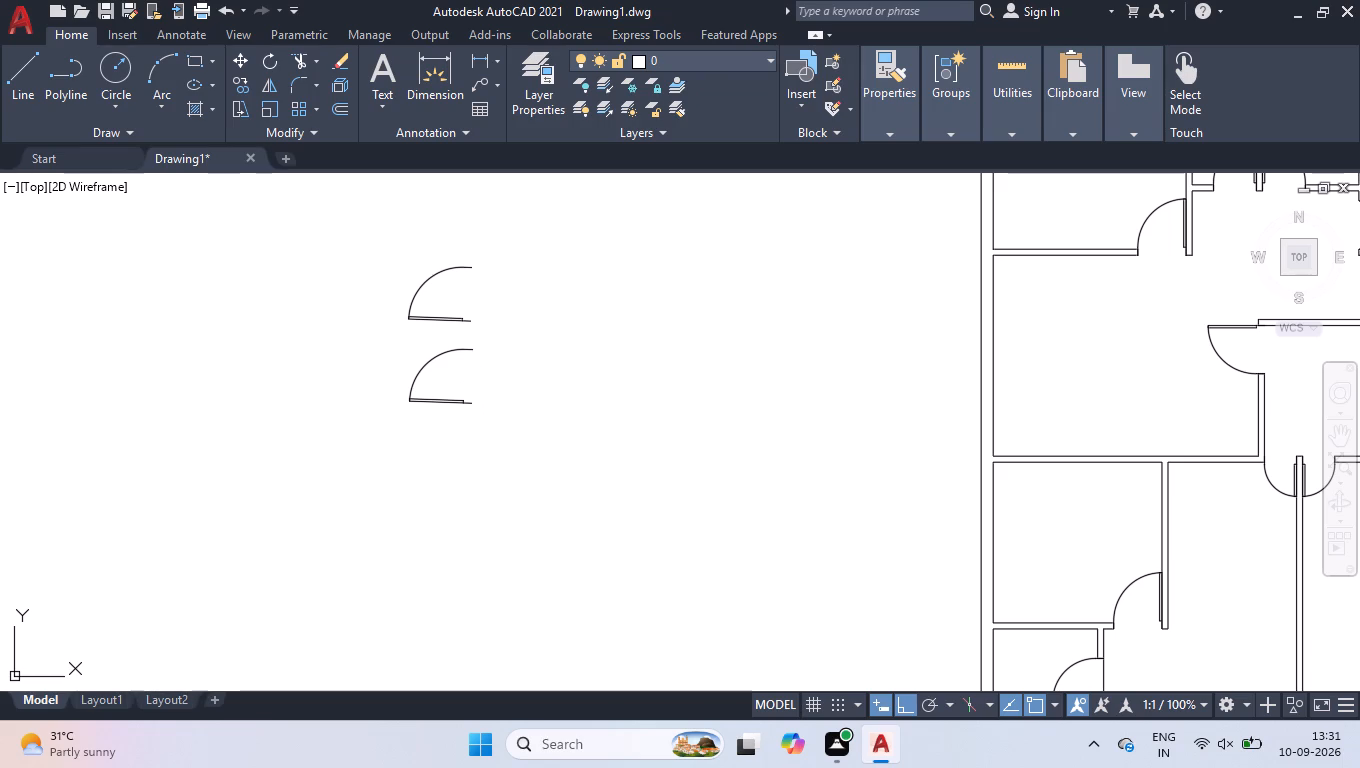
Rotate the two spare doors together by 90° about the left door's lower hinge-side corner.
{"action": "type", "text": "ro"}
{"action": "key", "text": "Return"}
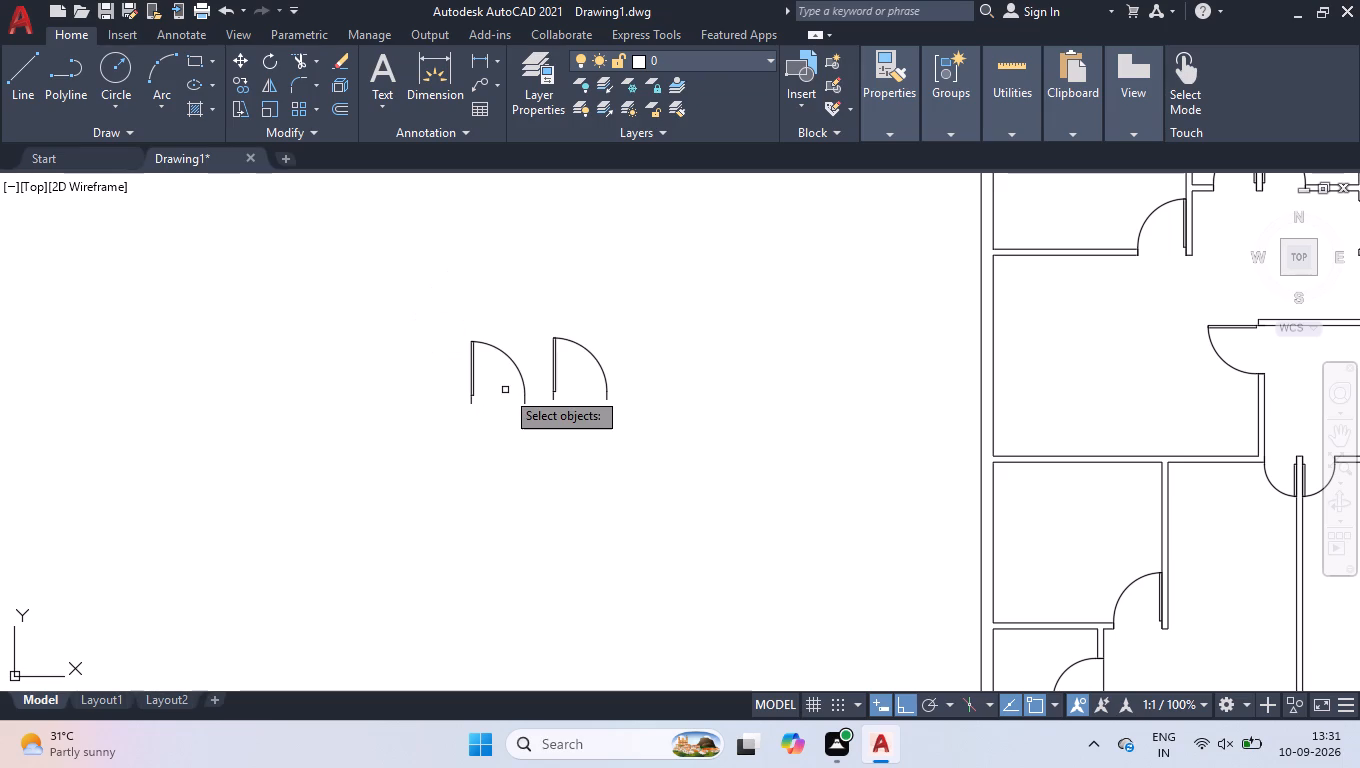
{"action": "left_click", "coordinate": [648, 340]}
{"action": "left_click", "coordinate": [300, 457]}
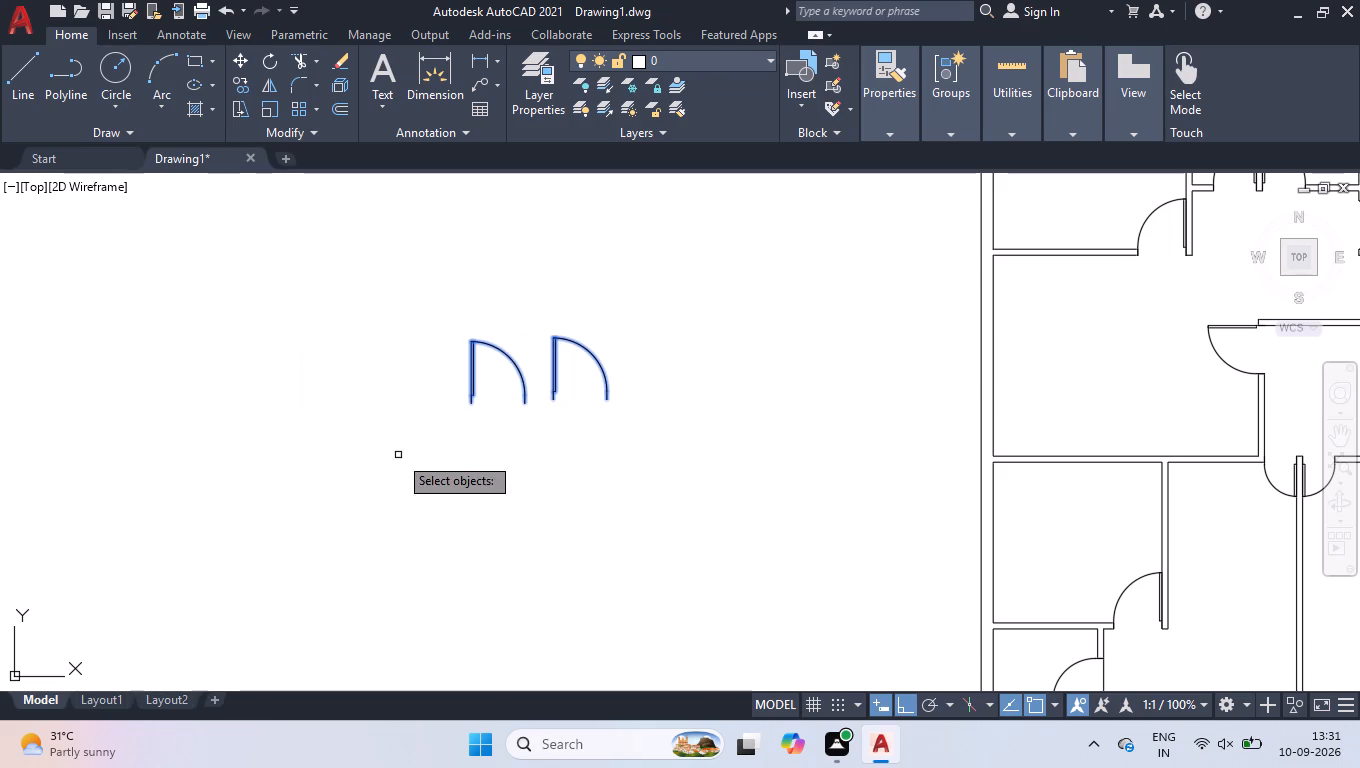
{"action": "key", "text": "Return"}
{"action": "left_click", "coordinate": [470, 410]}
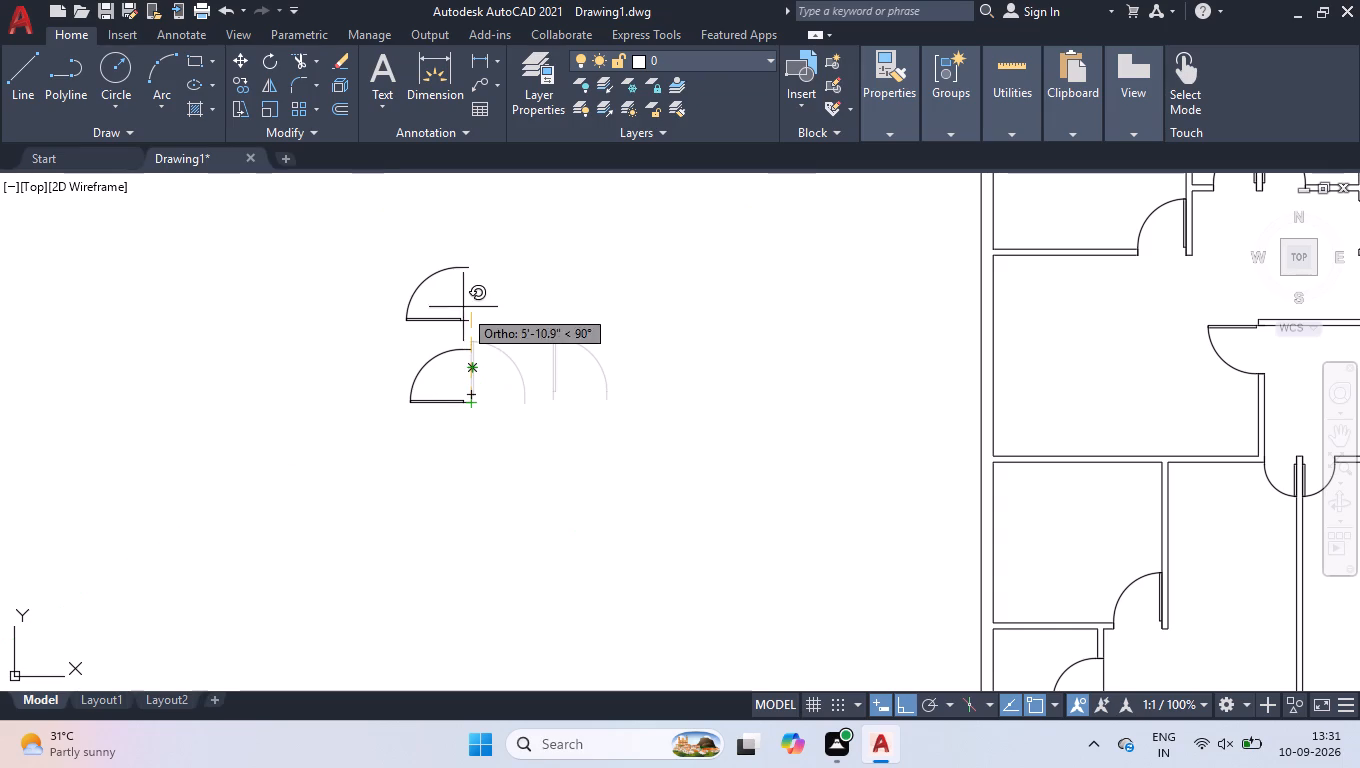
{"action": "left_click", "coordinate": [476, 247]}
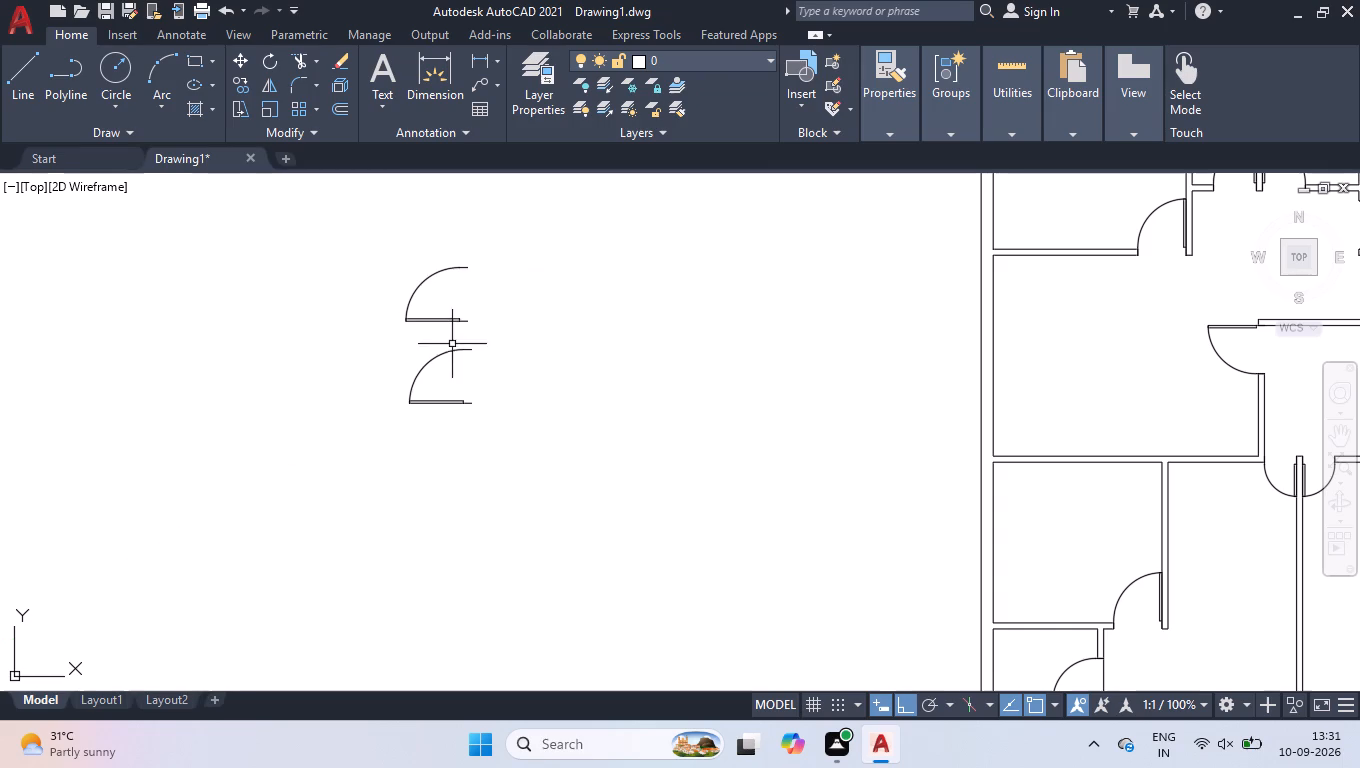
Flip the lower spare door horizontally so its leaf points right.
{"action": "left_click", "coordinate": [451, 347]}
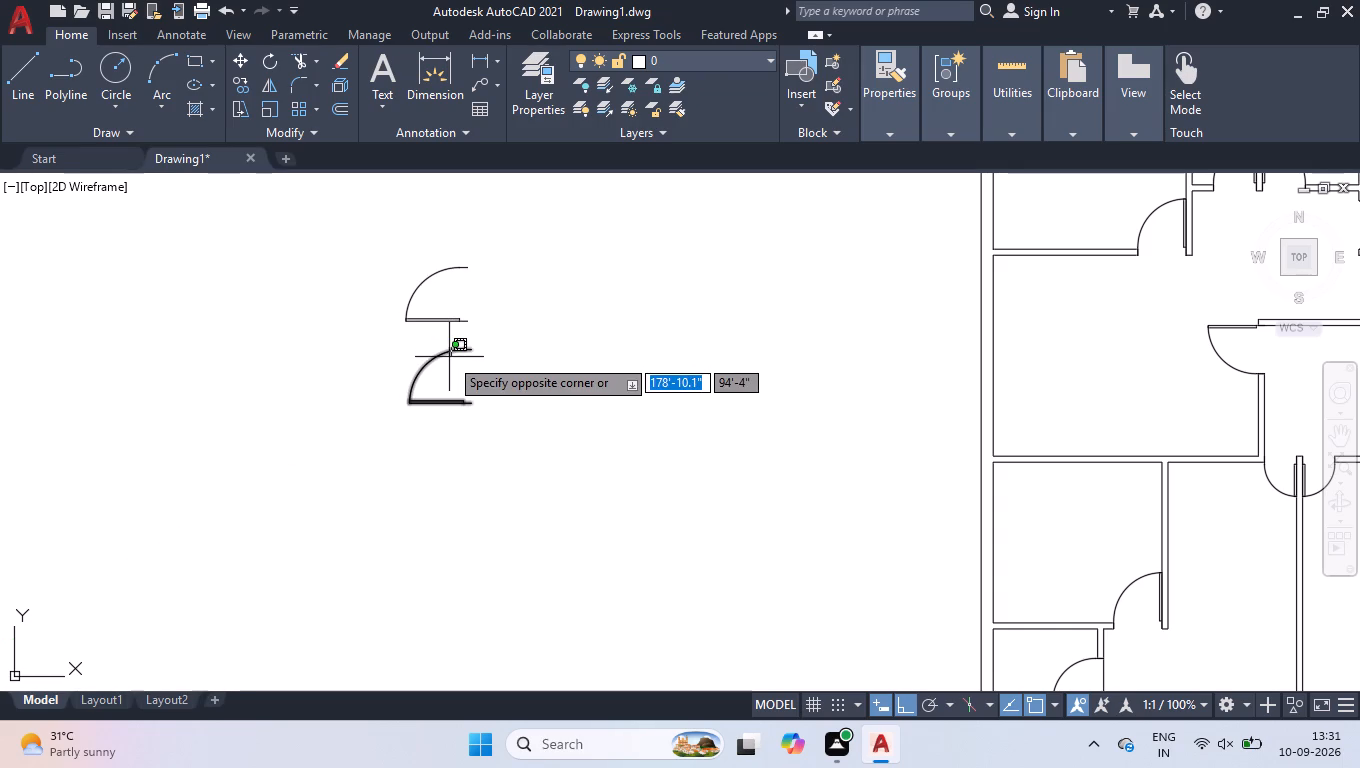
{"action": "left_click", "coordinate": [449, 357]}
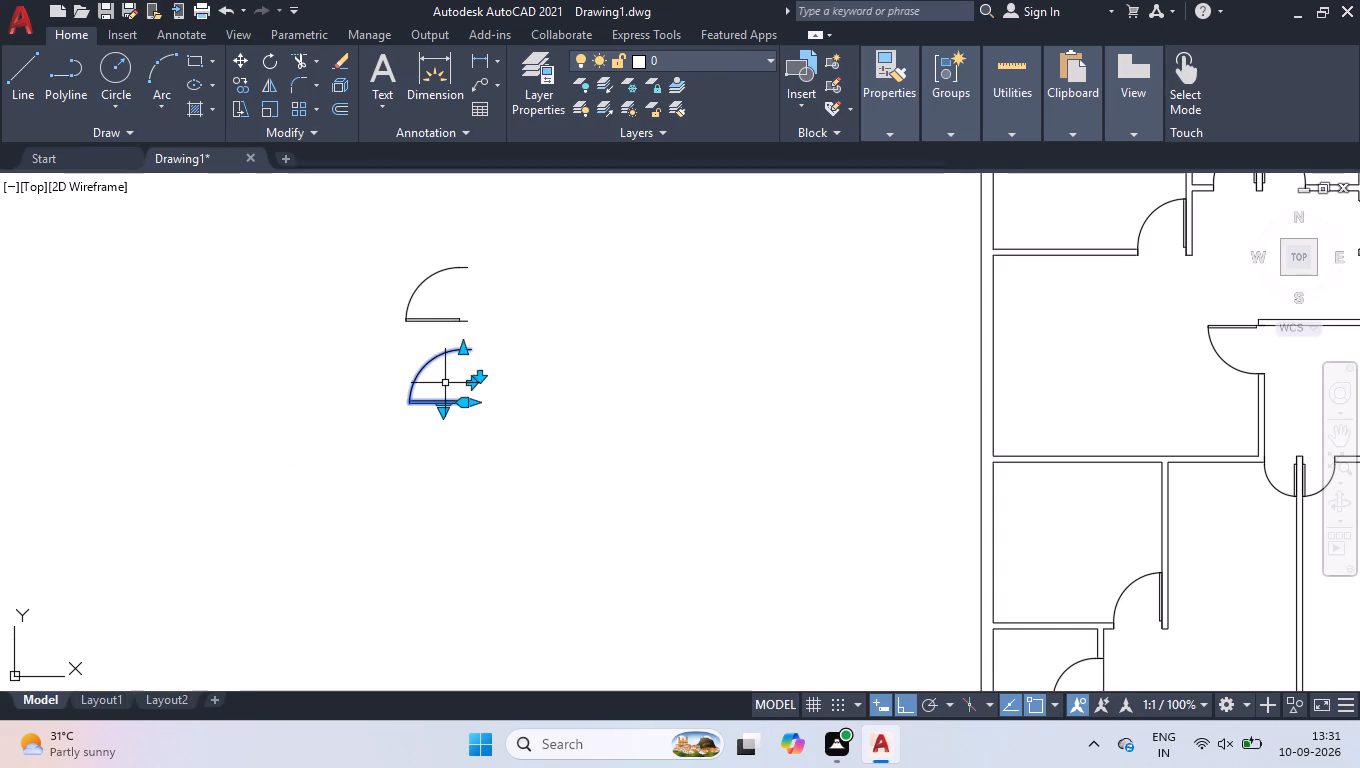
{"action": "scroll", "coordinate": [482, 374], "scroll_direction": "up", "scroll_amount": 2}
{"action": "left_click", "coordinate": [449, 399]}
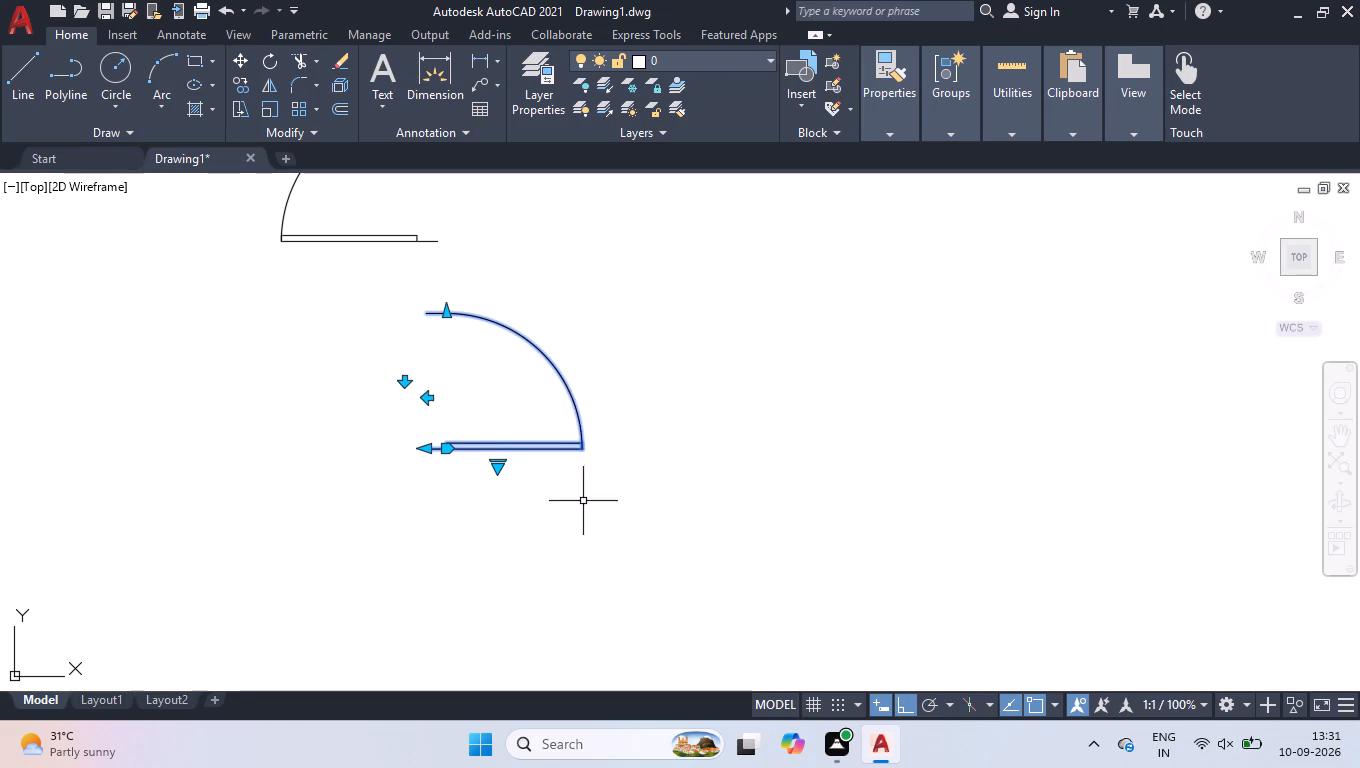
Flip the upper spare door both horizontally and vertically so its leaf points right and its arc swings downward.
{"action": "scroll", "coordinate": [584, 507], "scroll_direction": "down", "scroll_amount": 1}
{"action": "left_click", "coordinate": [472, 306]}
{"action": "left_click", "coordinate": [426, 339]}
{"action": "scroll", "coordinate": [426, 340], "scroll_direction": "up", "scroll_amount": 3}
{"action": "scroll", "coordinate": [593, 276], "scroll_direction": "down", "scroll_amount": 2}
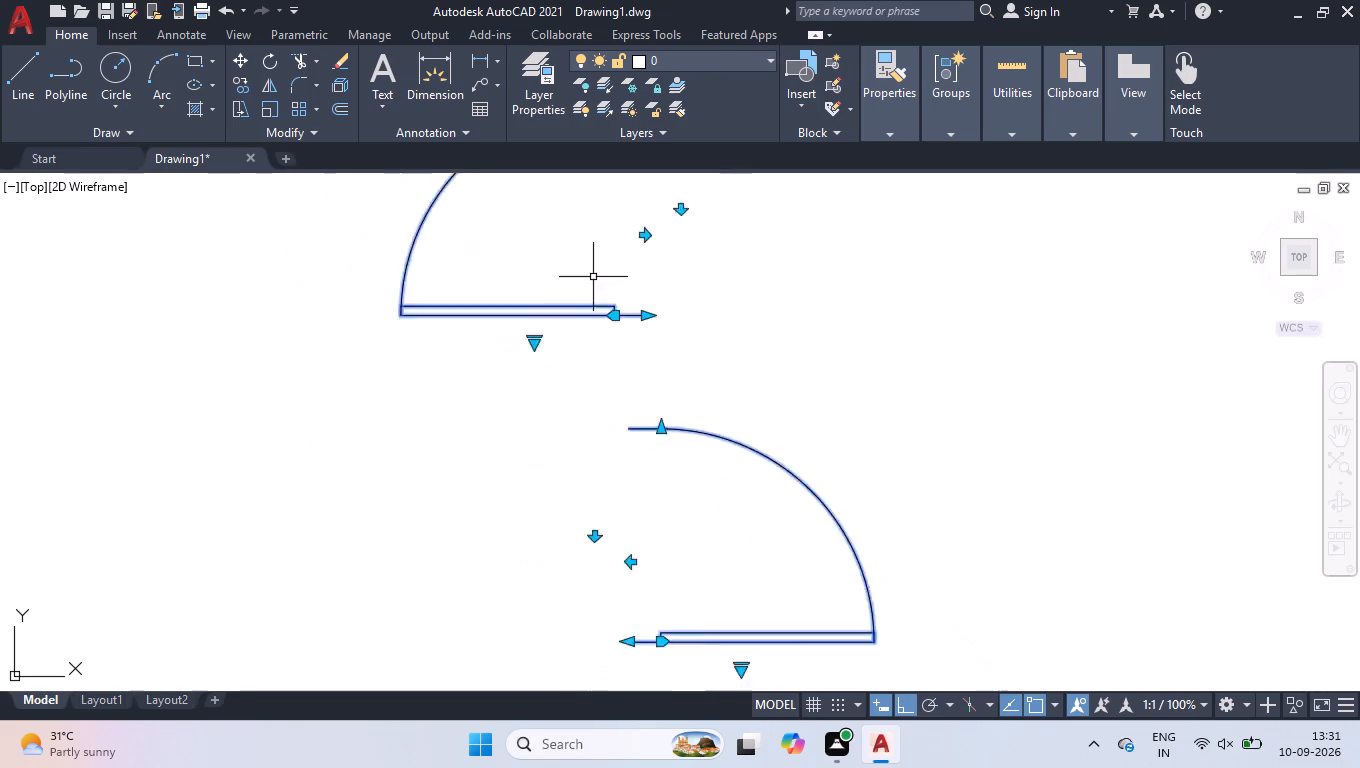
{"action": "scroll", "coordinate": [637, 232], "scroll_direction": "up", "scroll_amount": 2}
{"action": "left_click", "coordinate": [596, 283]}
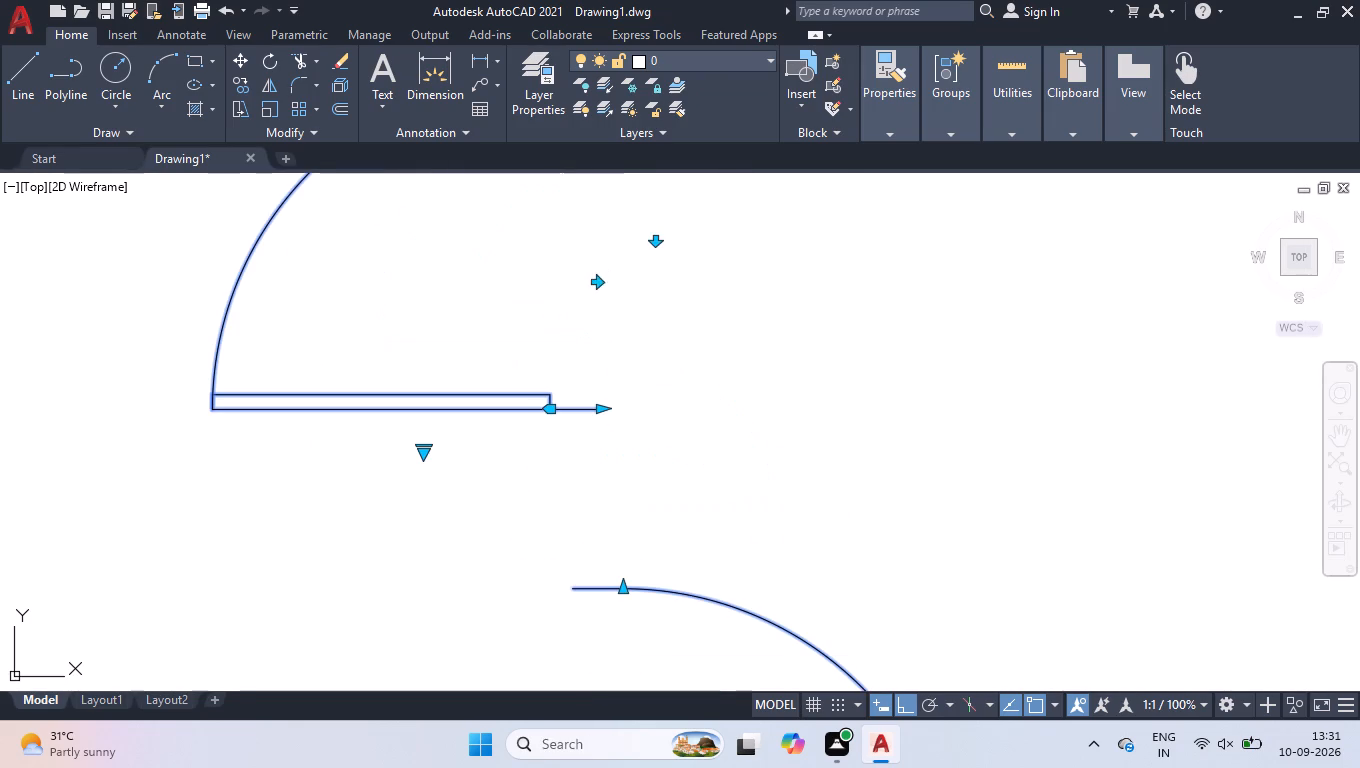
{"action": "left_click", "coordinate": [497, 240]}
{"action": "scroll", "coordinate": [531, 254], "scroll_direction": "down", "scroll_amount": 2}
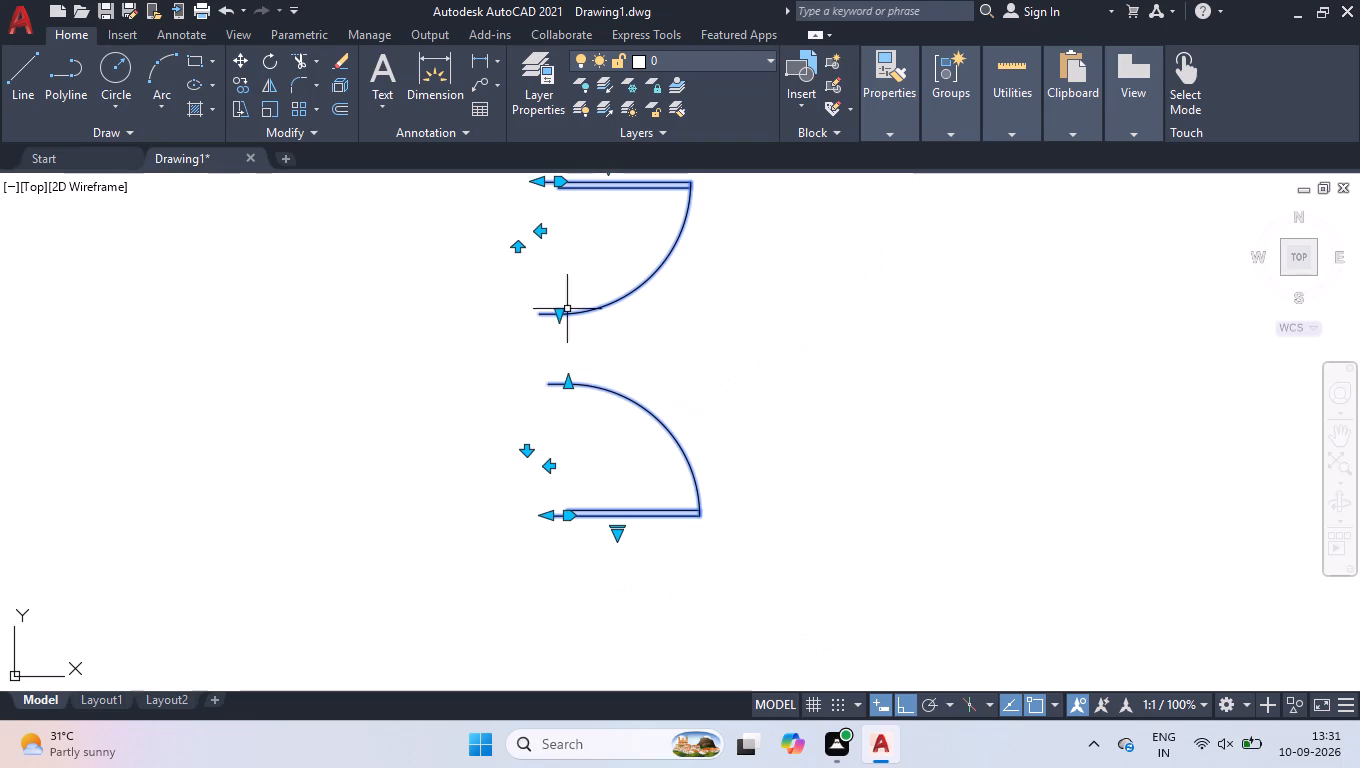
{"action": "right_click", "coordinate": [574, 406]}
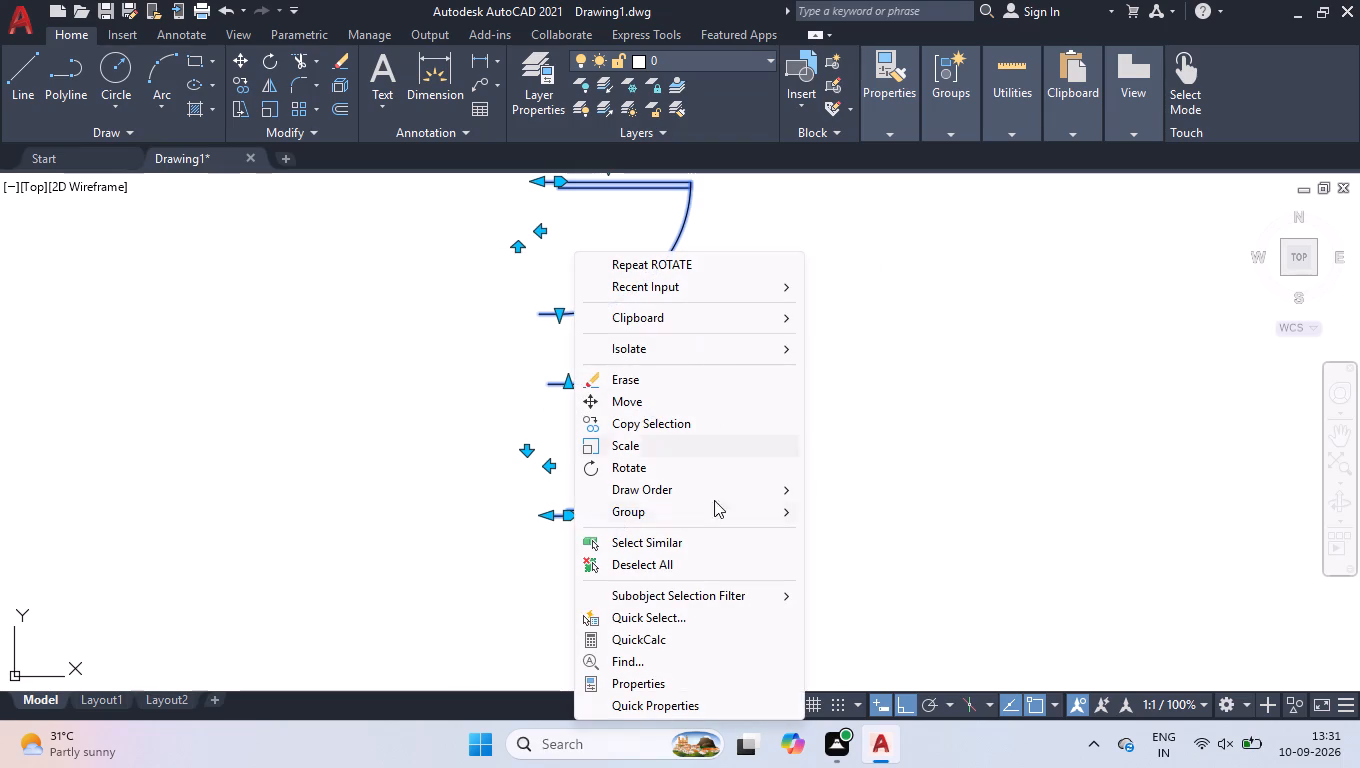
{"action": "left_click", "coordinate": [692, 569]}
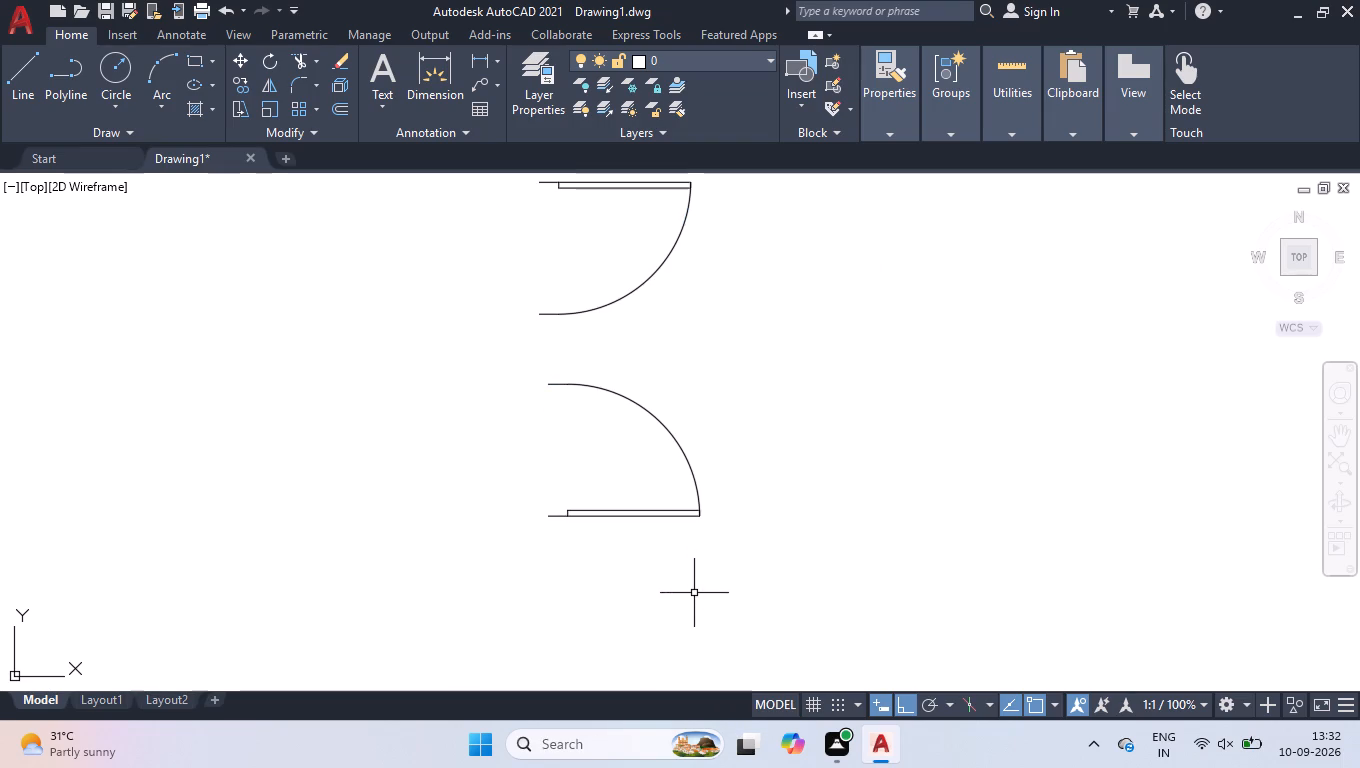
Move the lower spare door by its hinge-side corner to the lower end of the right unit's small middle room opening.
{"action": "key", "text": "m"}
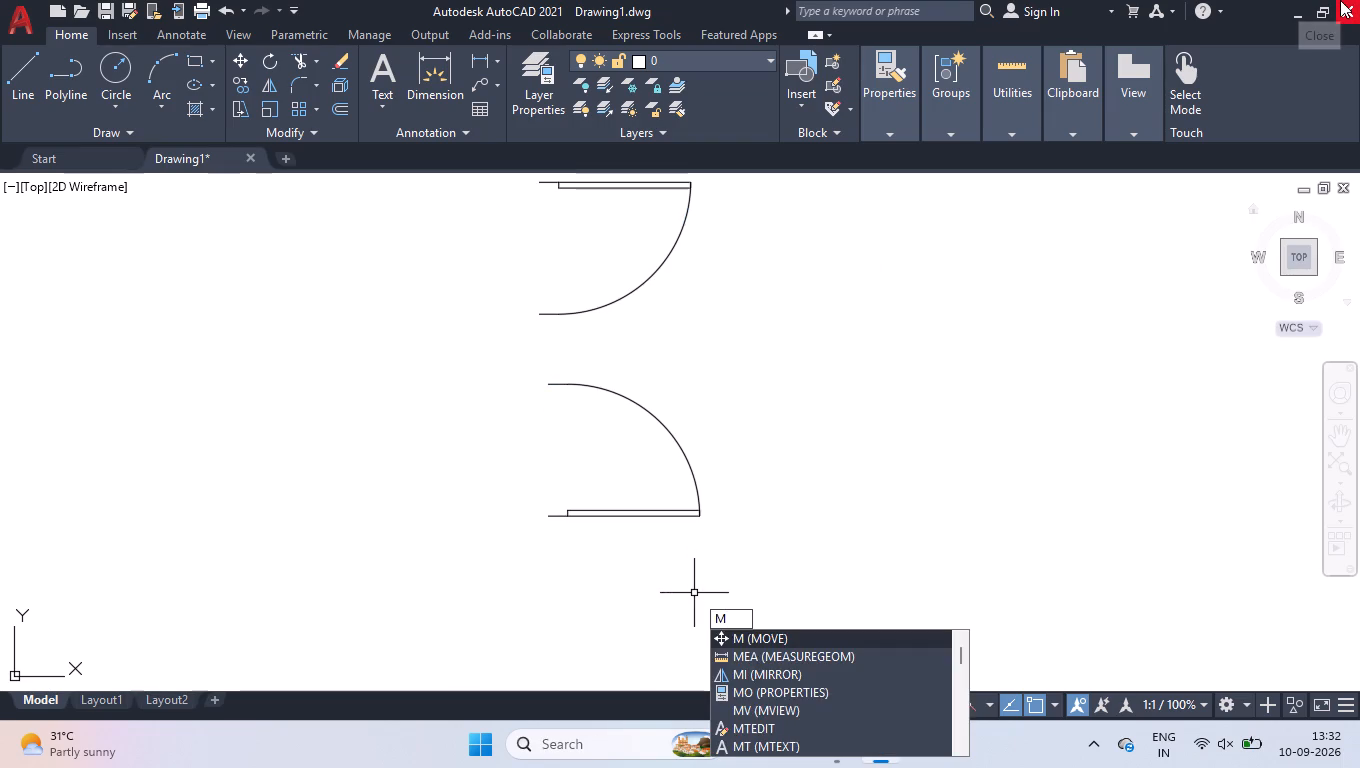
{"action": "key", "text": "Return"}
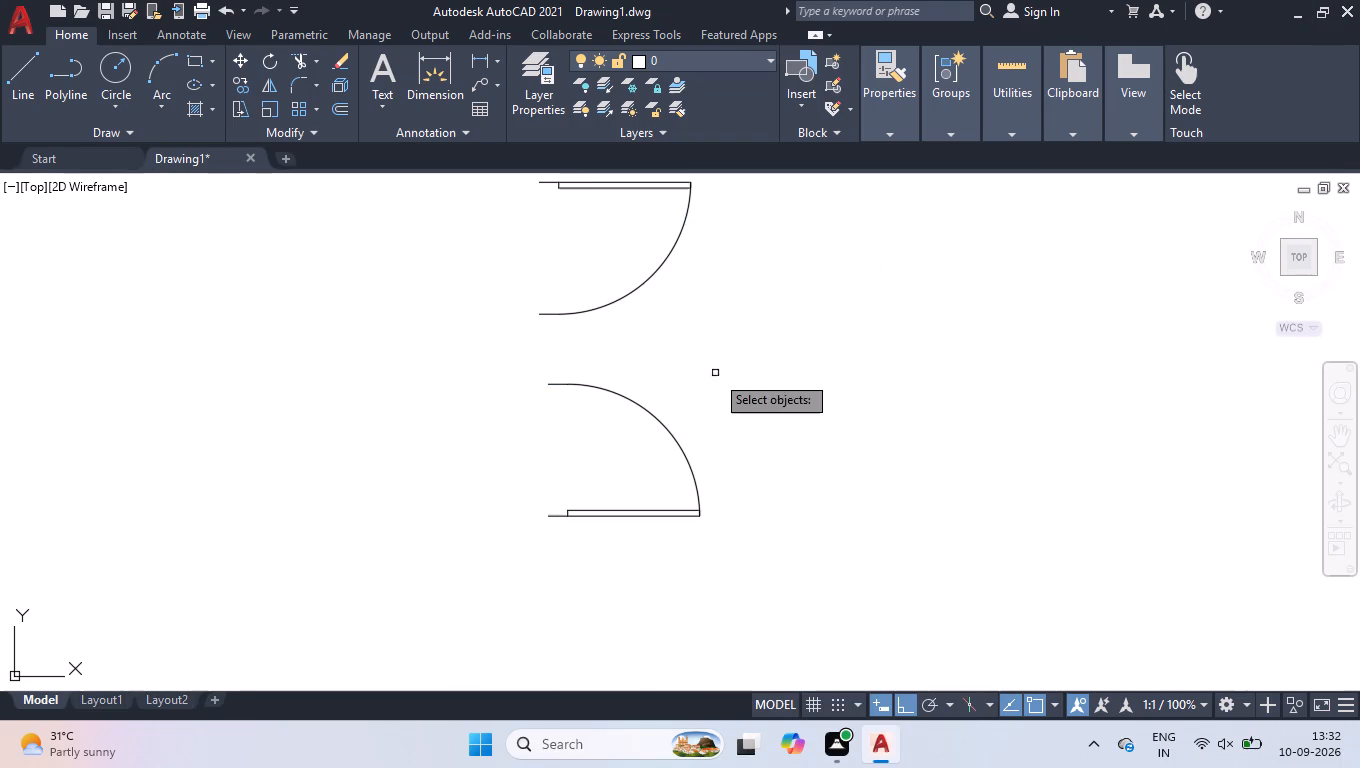
{"action": "left_click", "coordinate": [648, 415]}
{"action": "key", "text": "Return"}
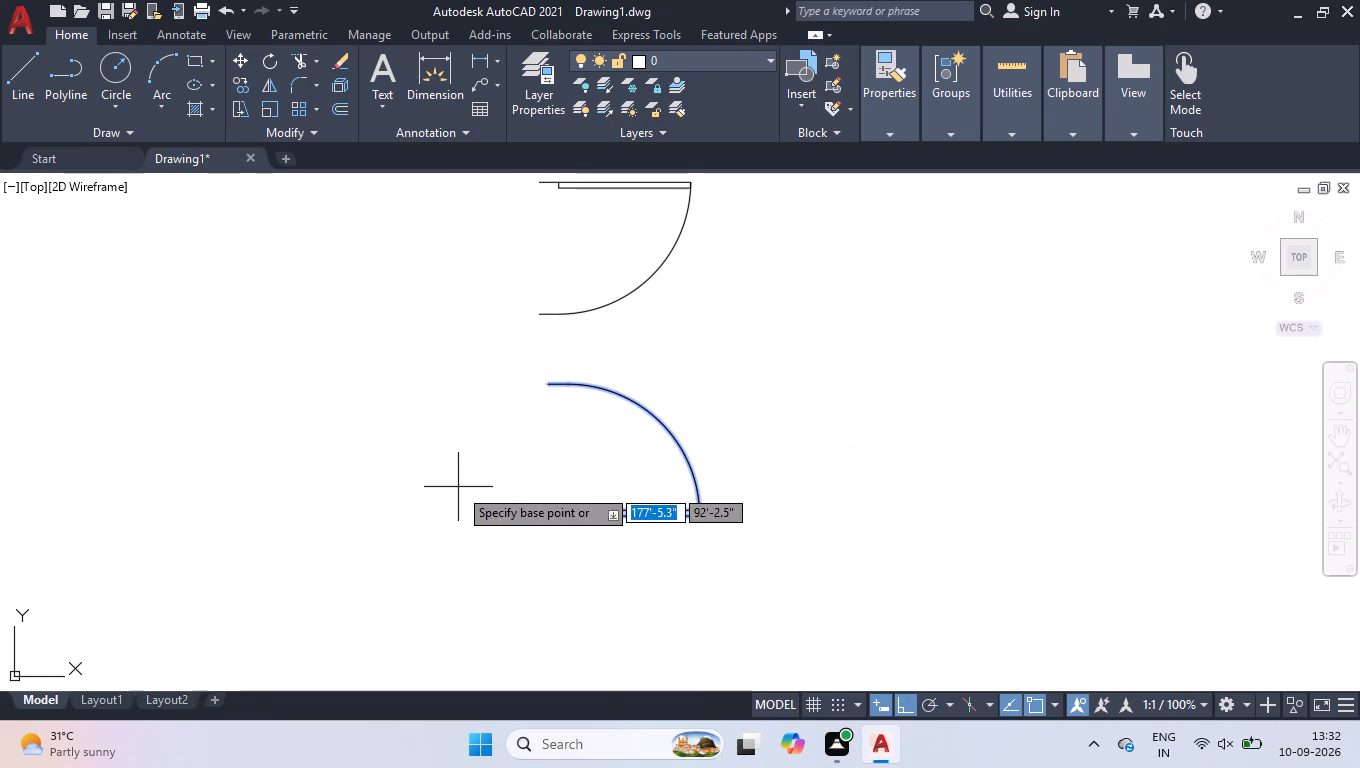
{"action": "left_click", "coordinate": [545, 517]}
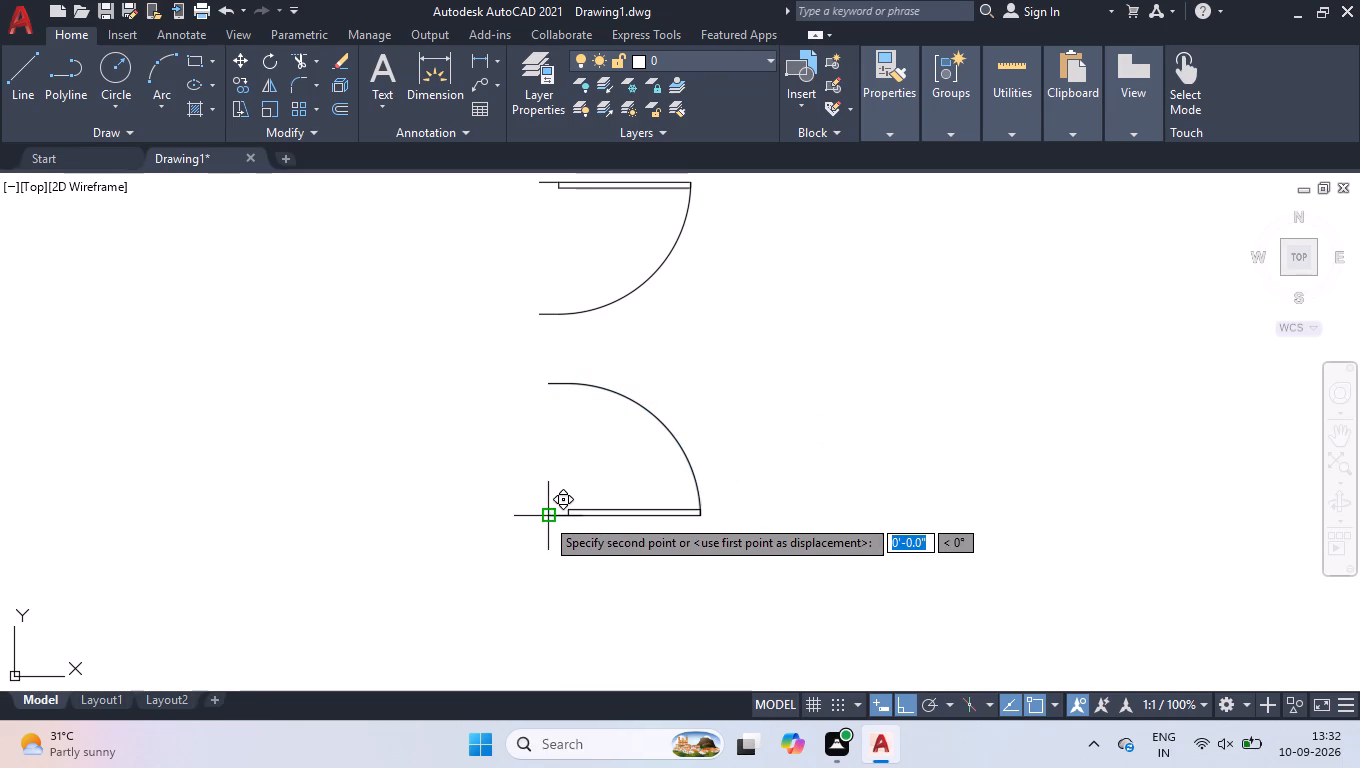
{"action": "scroll", "coordinate": [545, 517], "scroll_direction": "down", "scroll_amount": 4}
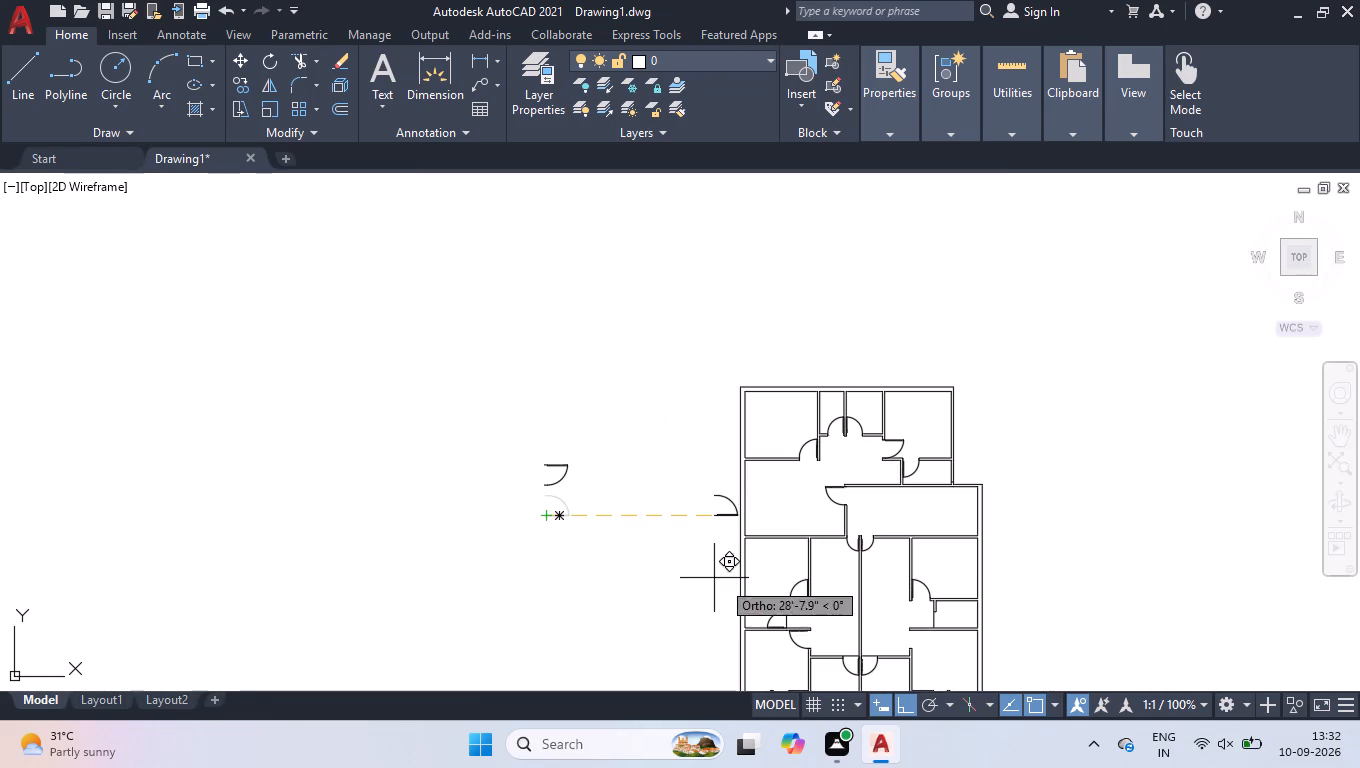
{"action": "scroll", "coordinate": [970, 653], "scroll_direction": "up", "scroll_amount": 3}
{"action": "scroll", "coordinate": [771, 506], "scroll_direction": "up", "scroll_amount": 3}
{"action": "scroll", "coordinate": [841, 565], "scroll_direction": "down", "scroll_amount": 2}
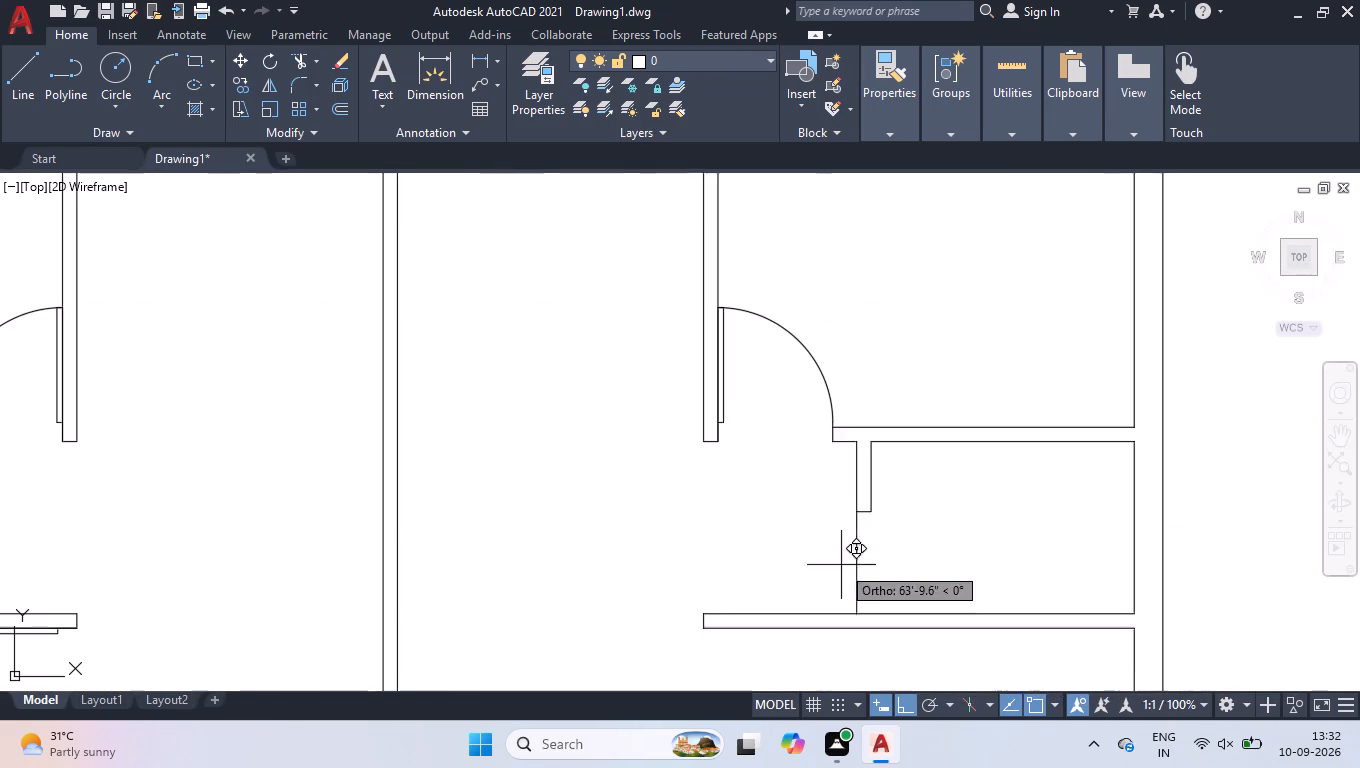
{"action": "scroll", "coordinate": [862, 637], "scroll_direction": "up", "scroll_amount": 2}
{"action": "left_click", "coordinate": [842, 580]}
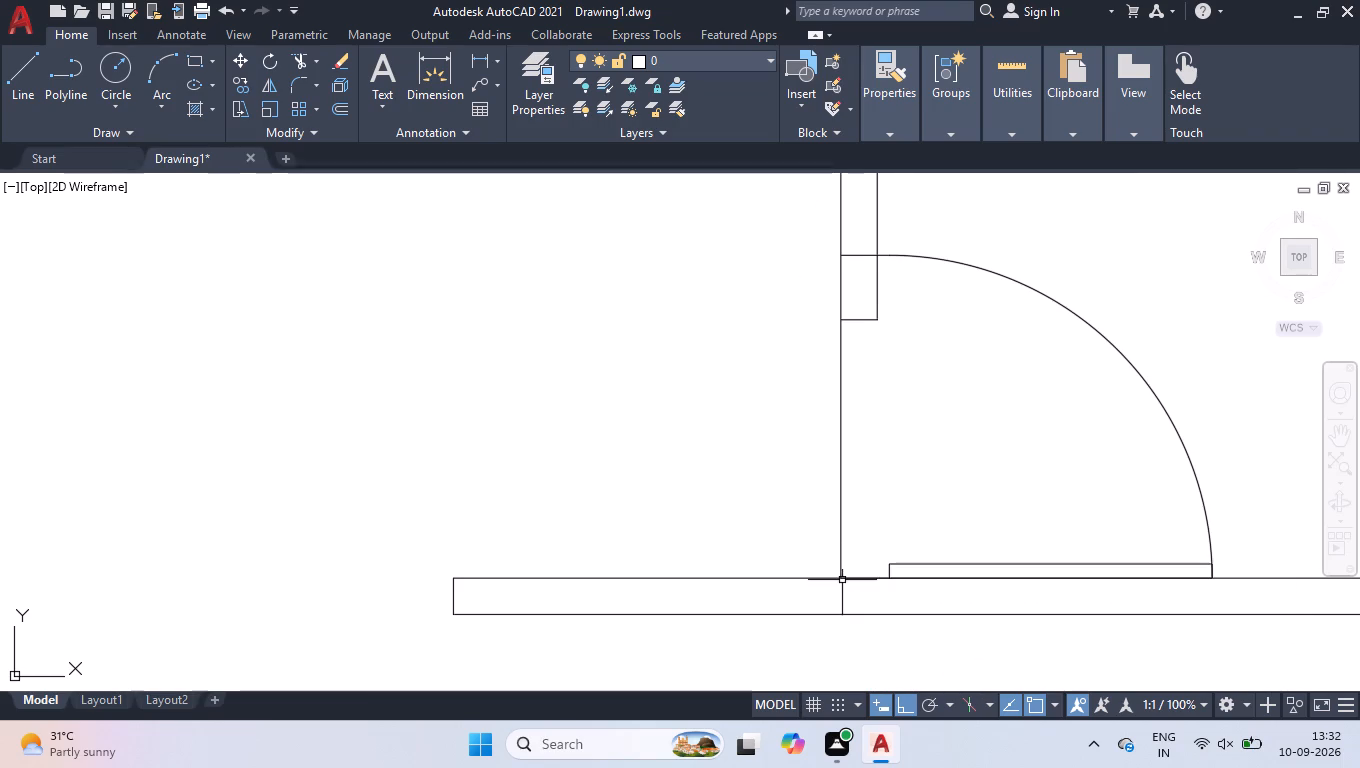
Narrow the right unit's small middle room door so its latch side meets the end of the wall stub.
{"action": "left_click", "coordinate": [940, 233]}
{"action": "left_click", "coordinate": [911, 316]}
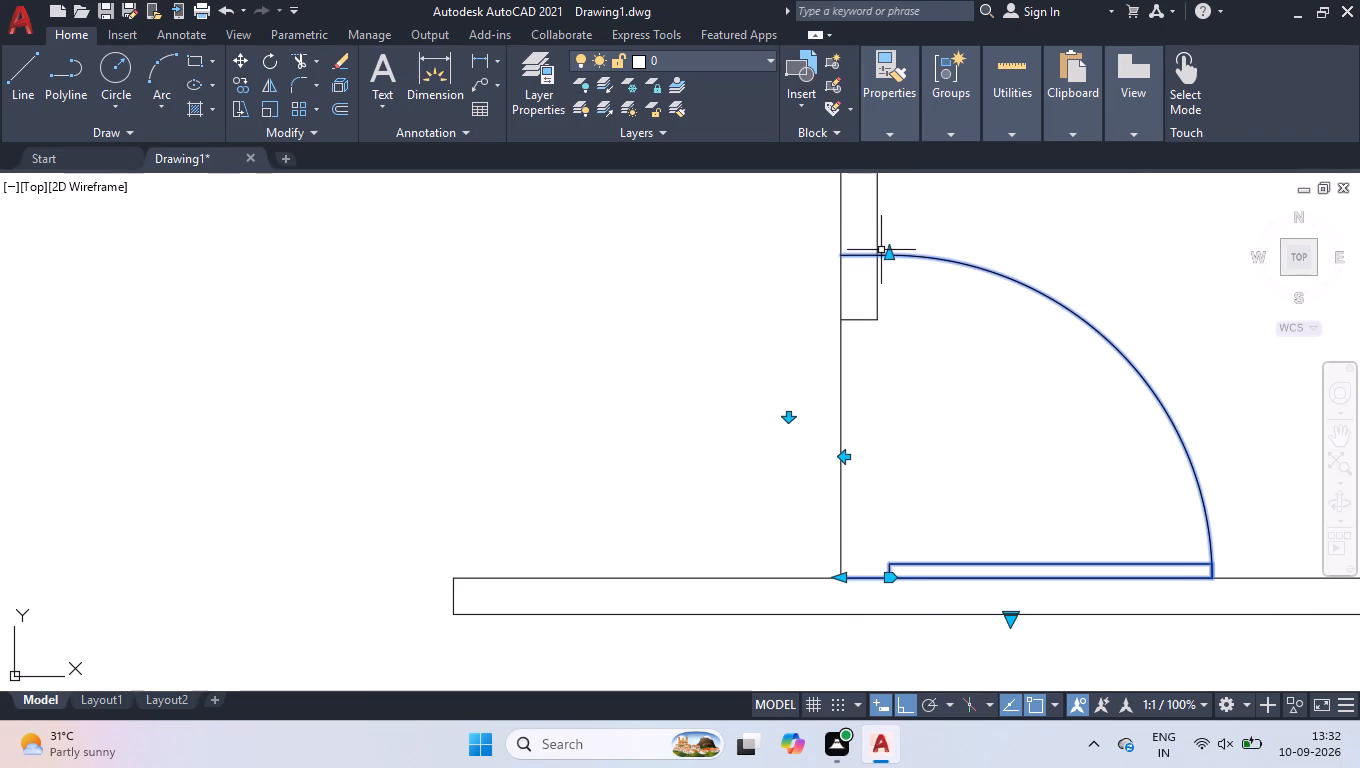
{"action": "left_click", "coordinate": [894, 253]}
{"action": "left_click", "coordinate": [908, 322]}
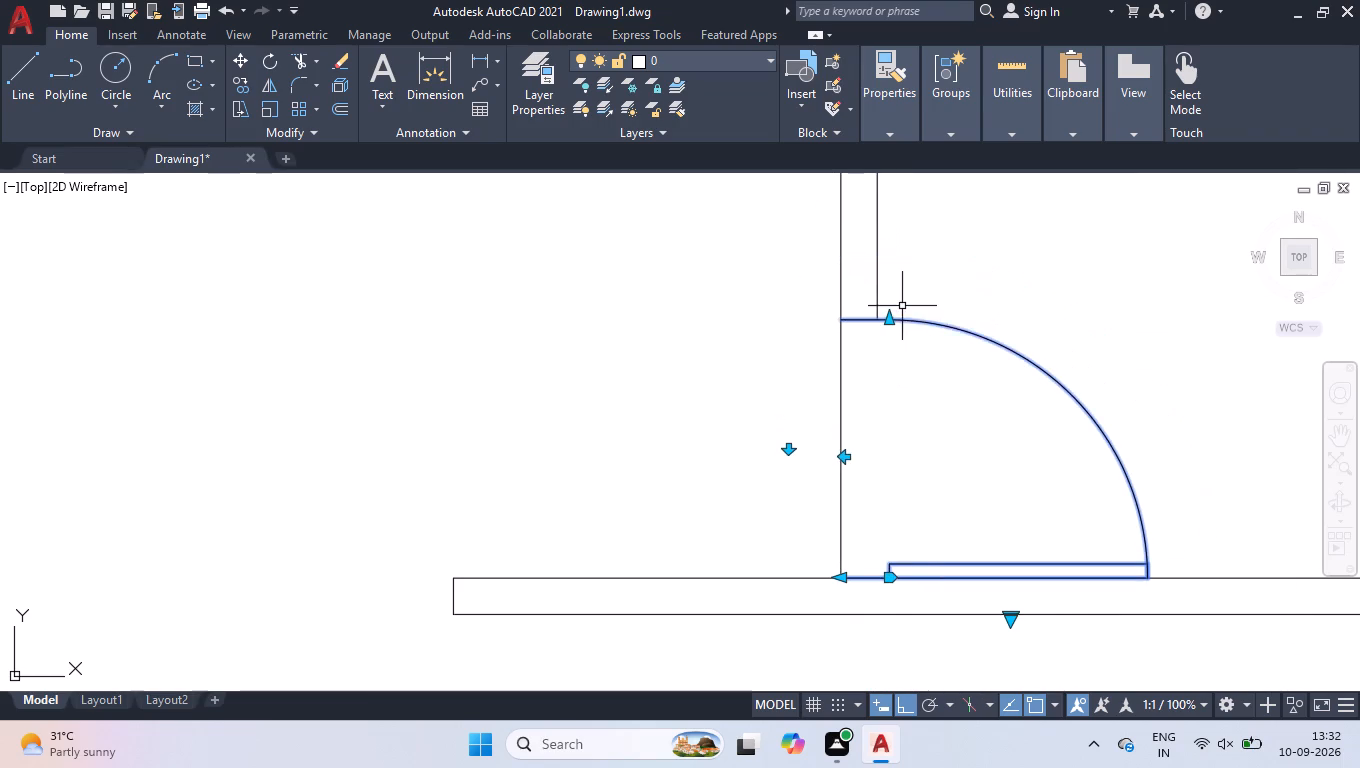
{"action": "right_click", "coordinate": [902, 306]}
{"action": "left_click", "coordinate": [957, 570]}
Move the remaining spare door by its hinge-side corner to the right unit's lower room opening, at the horizontal wall's lower end corner.
{"action": "scroll", "coordinate": [957, 485], "scroll_direction": "down", "scroll_amount": 6}
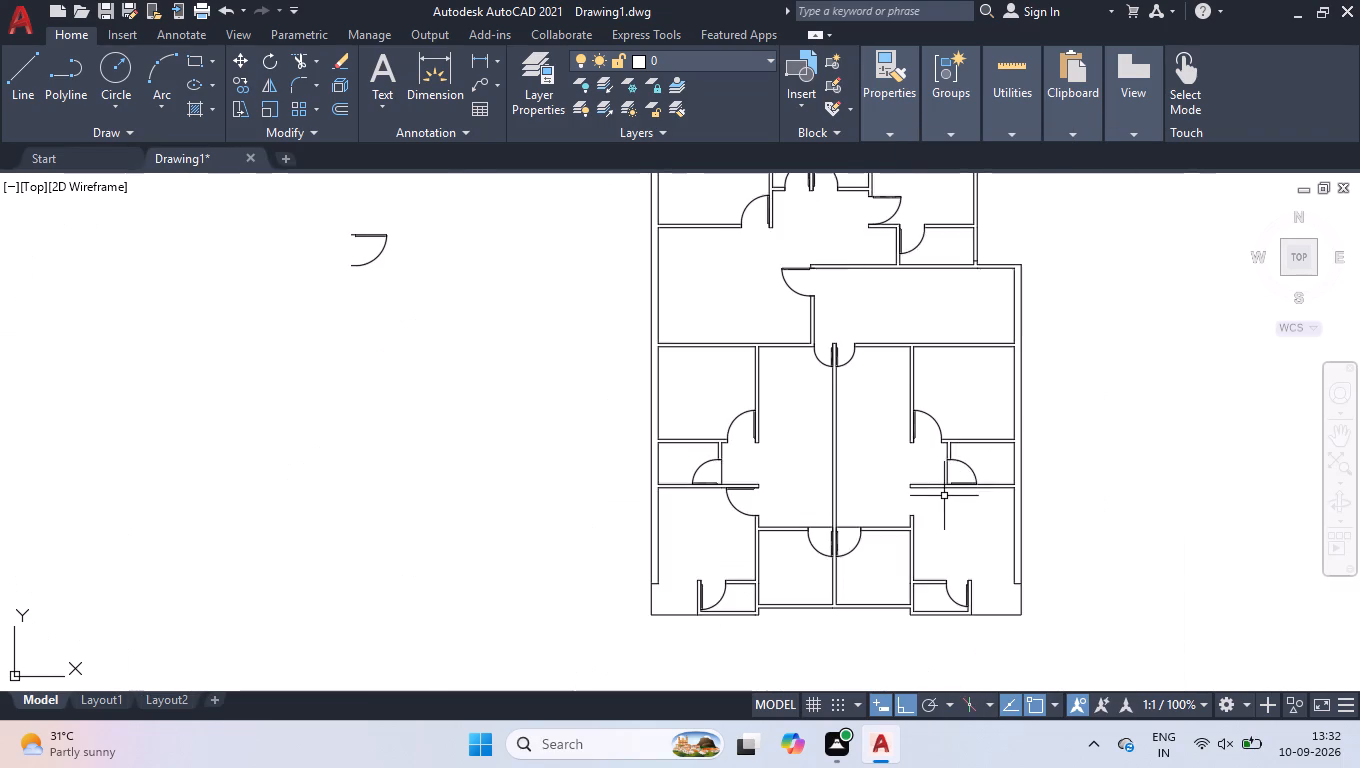
{"action": "scroll", "coordinate": [944, 499], "scroll_direction": "up", "scroll_amount": 1}
{"action": "scroll", "coordinate": [1069, 632], "scroll_direction": "down", "scroll_amount": 1}
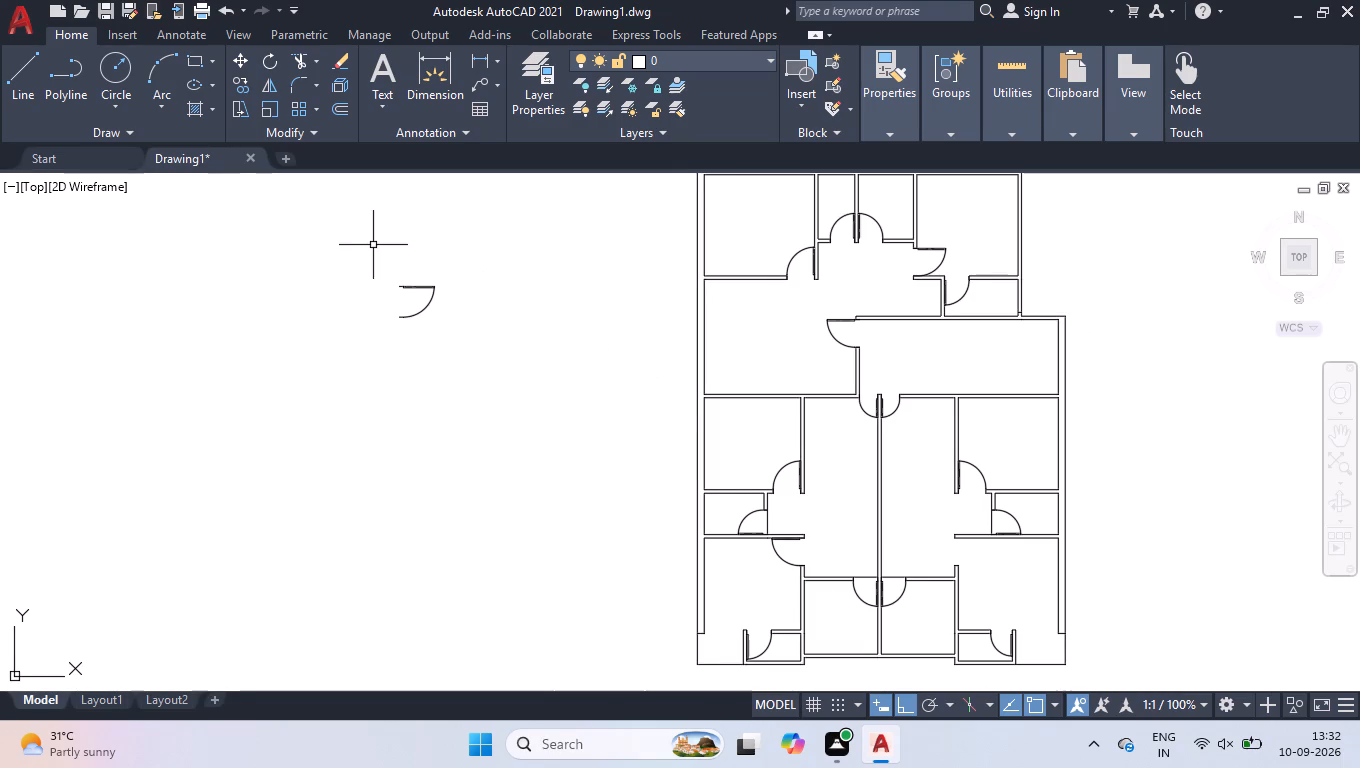
{"action": "left_click", "coordinate": [455, 263]}
{"action": "left_click", "coordinate": [360, 327]}
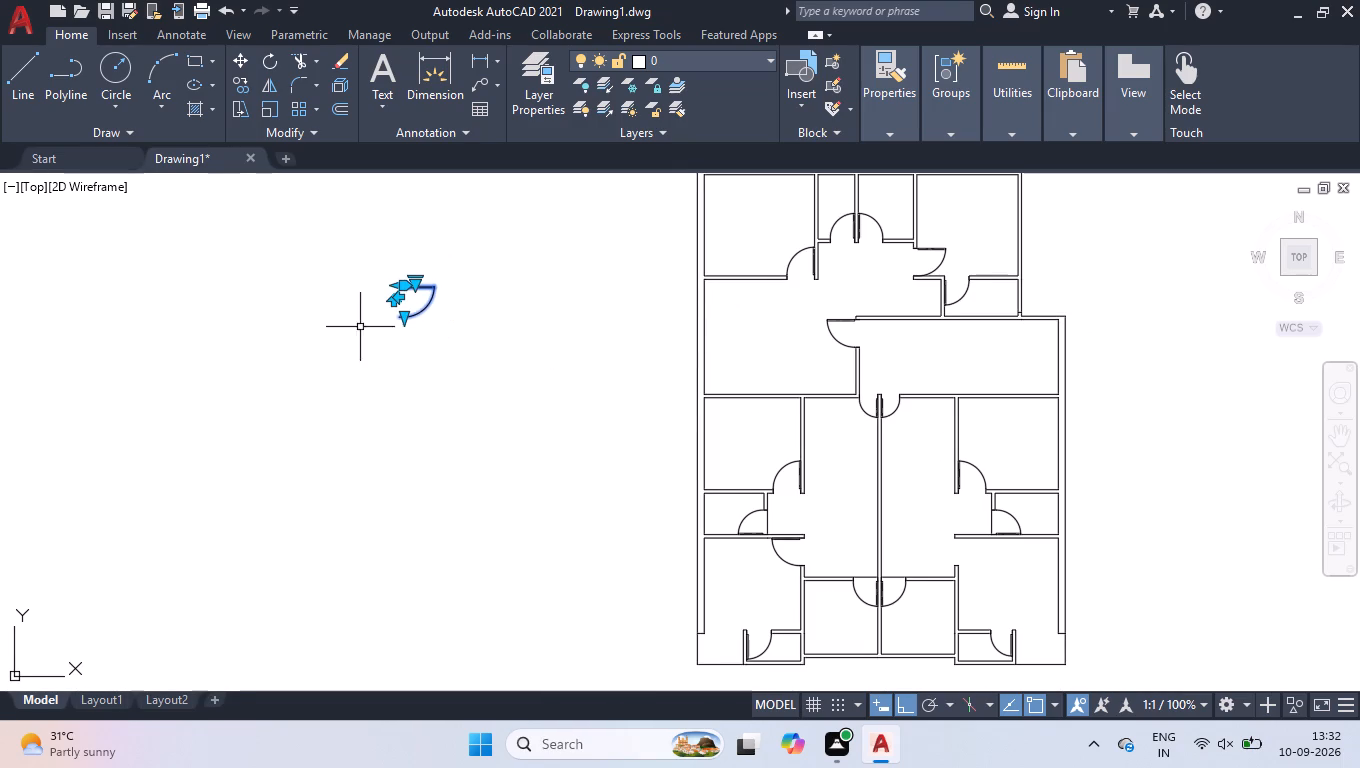
{"action": "key", "text": "m"}
{"action": "key", "text": "Return"}
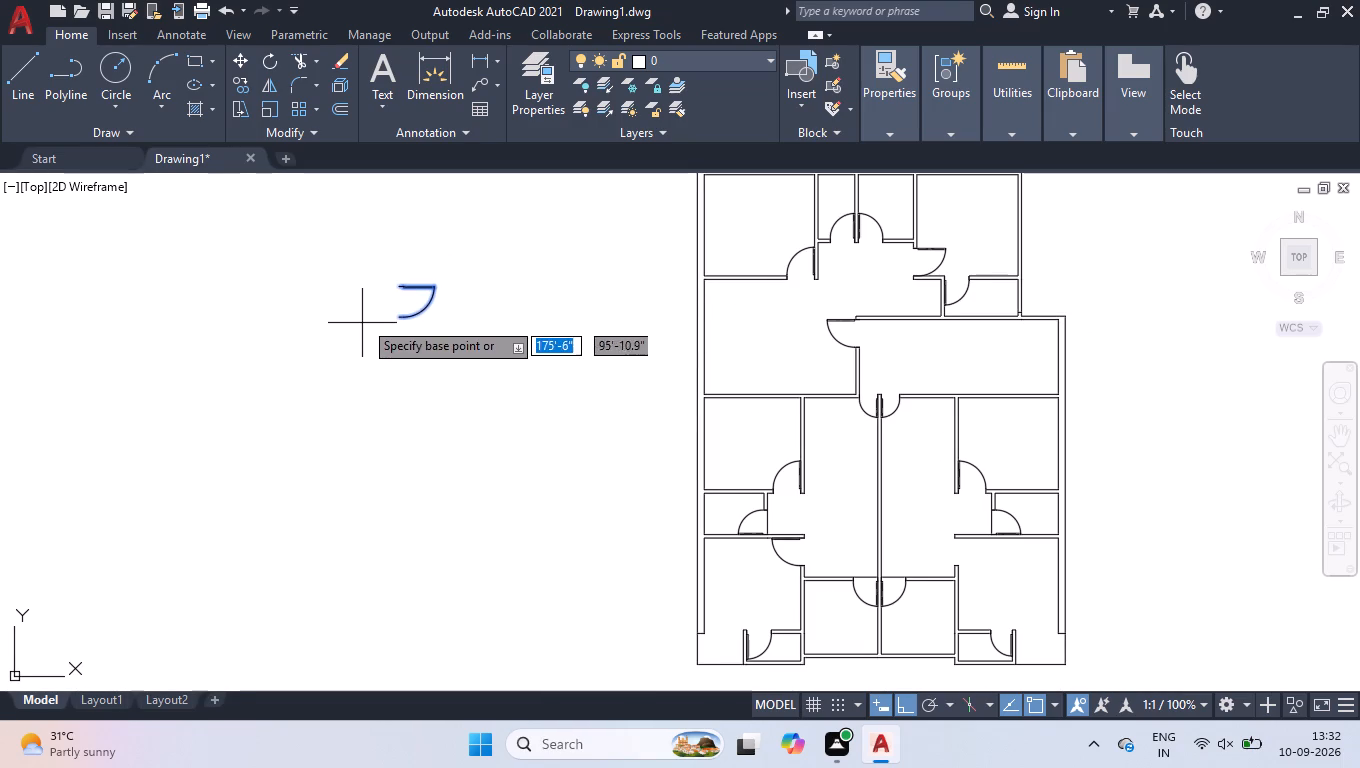
{"action": "scroll", "coordinate": [369, 309], "scroll_direction": "up", "scroll_amount": 2}
{"action": "scroll", "coordinate": [437, 249], "scroll_direction": "up", "scroll_amount": 2}
{"action": "left_click", "coordinate": [432, 255]}
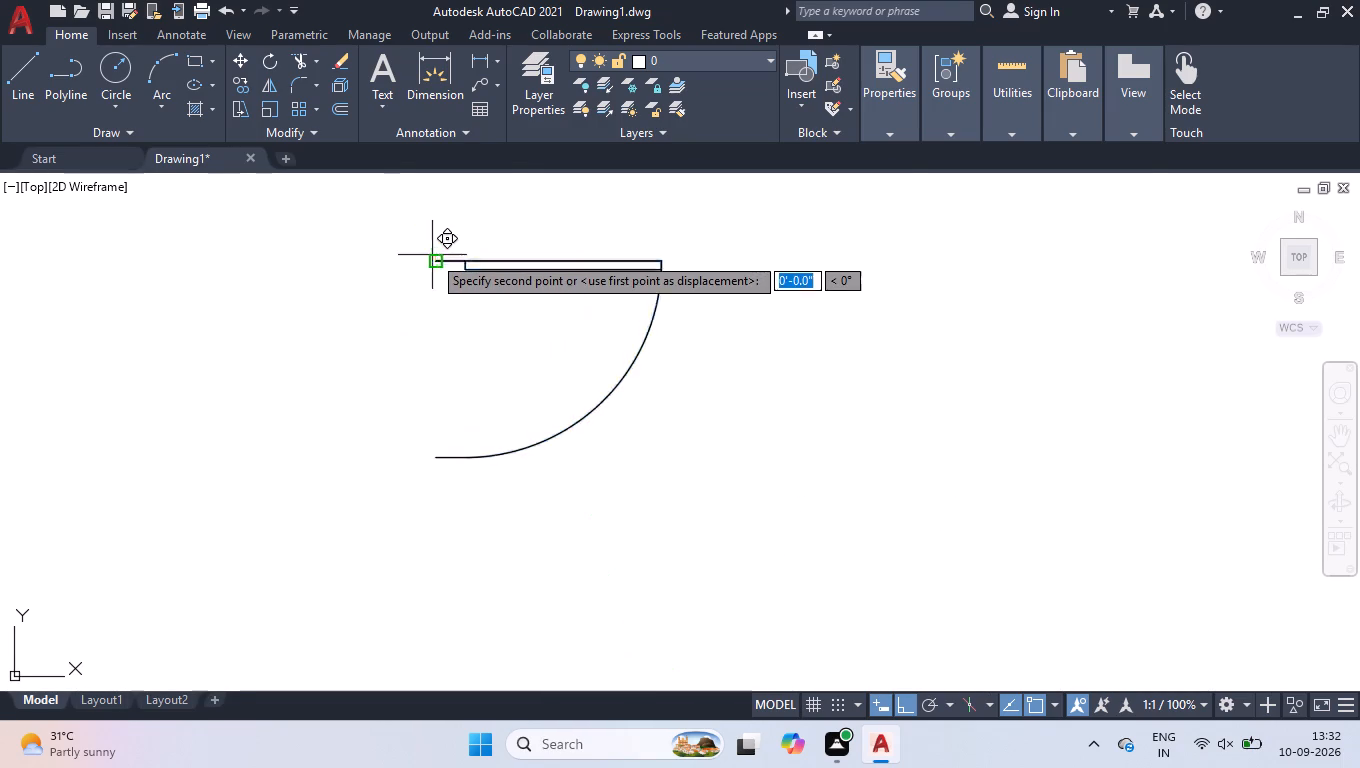
{"action": "scroll", "coordinate": [432, 256], "scroll_direction": "down", "scroll_amount": 5}
{"action": "scroll", "coordinate": [778, 430], "scroll_direction": "up", "scroll_amount": 3}
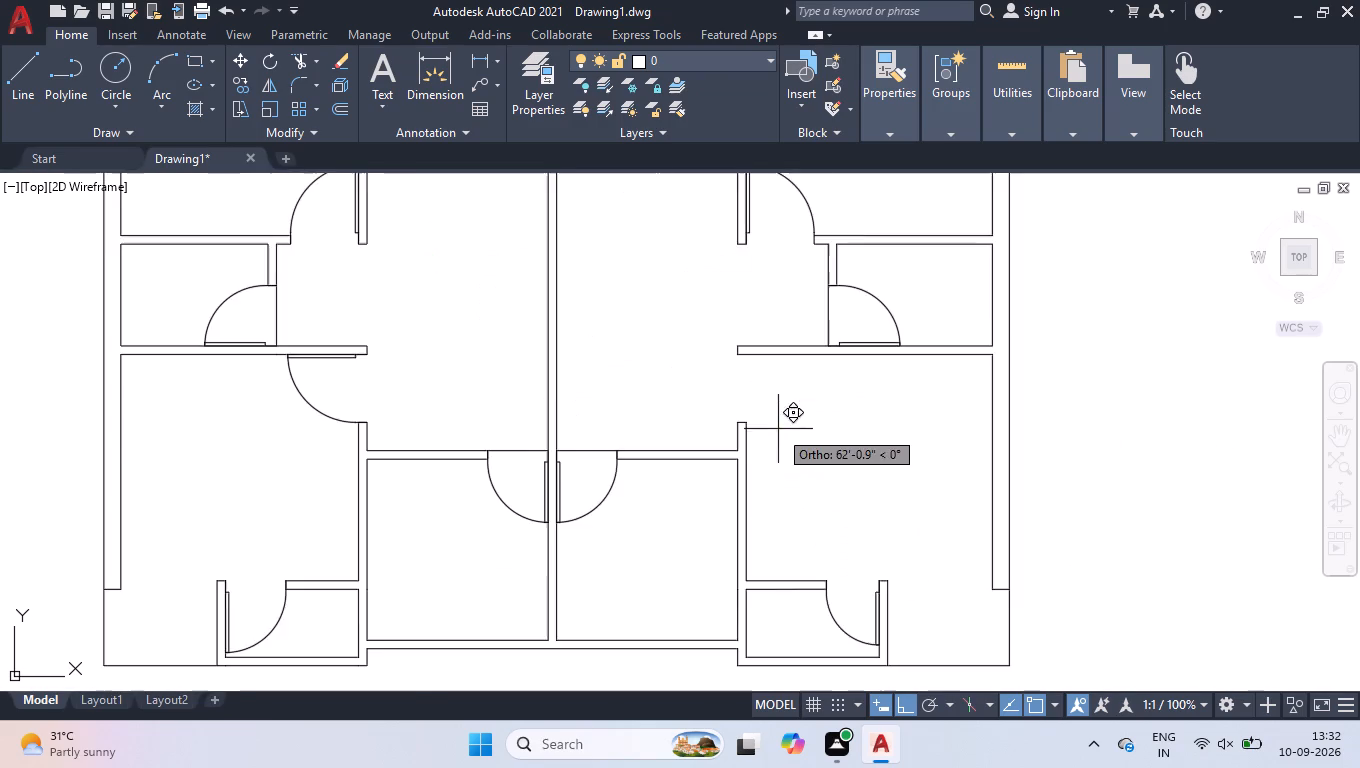
{"action": "scroll", "coordinate": [768, 422], "scroll_direction": "up", "scroll_amount": 1}
{"action": "left_click", "coordinate": [718, 318]}
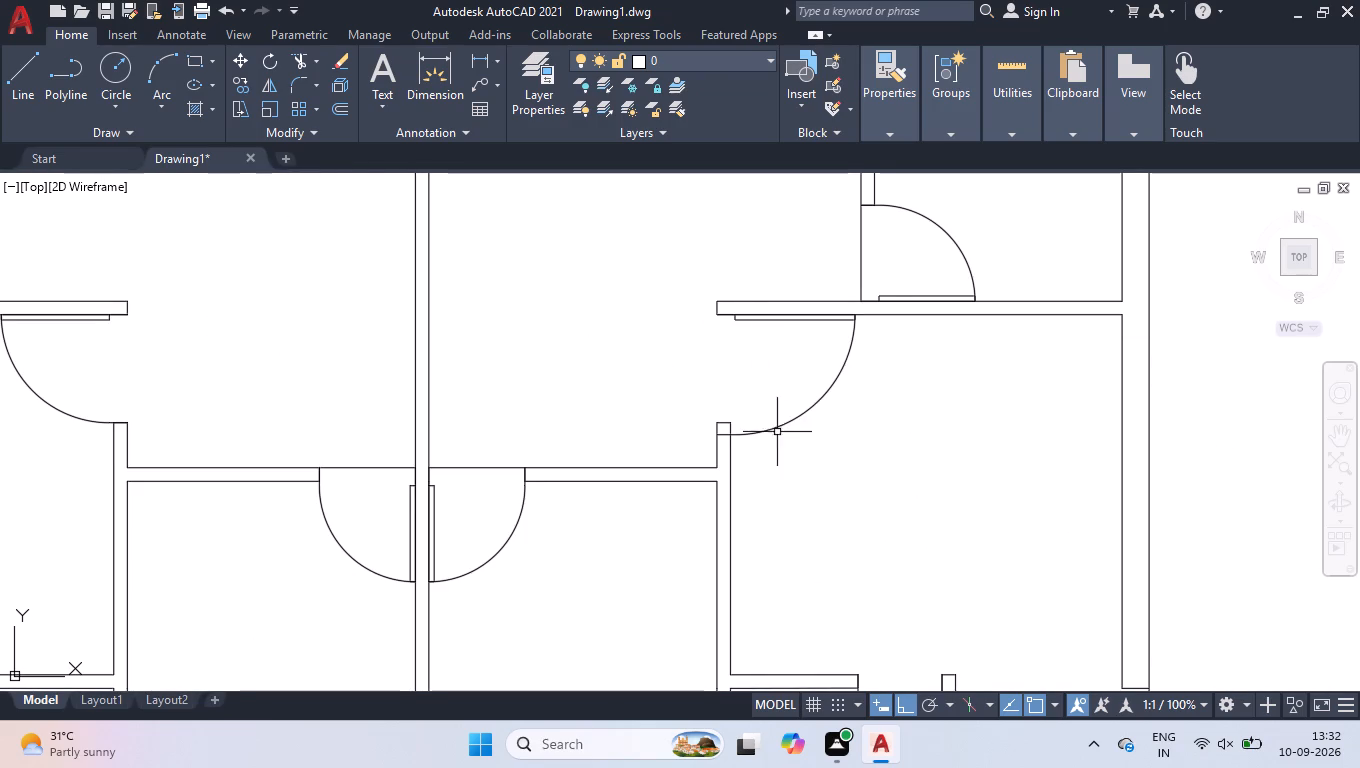
Narrow the right unit's lower room door so its latch side meets the top of the wall stub below.
{"action": "left_click_drag", "start_coordinate": [786, 449], "coordinate": [778, 439]}
{"action": "left_click", "coordinate": [761, 413]}
{"action": "scroll", "coordinate": [739, 410], "scroll_direction": "up", "scroll_amount": 3}
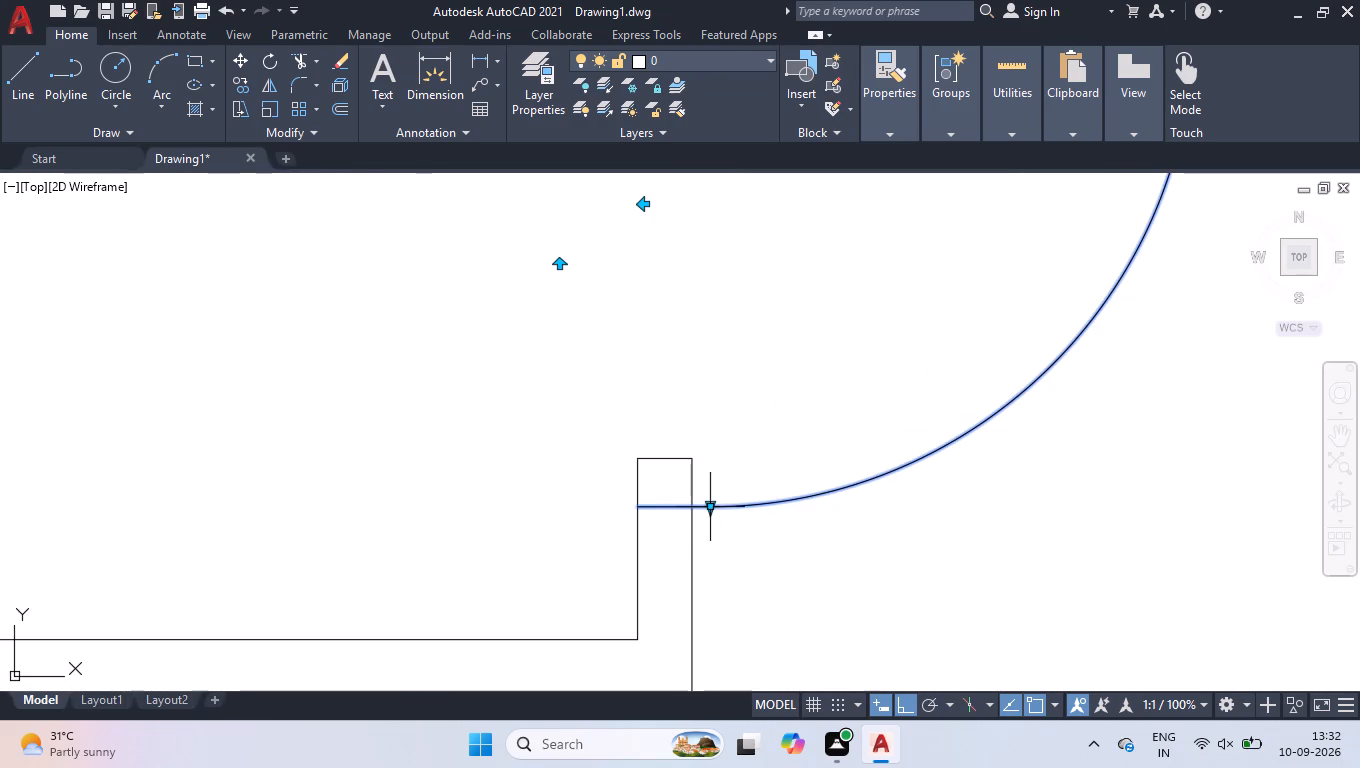
{"action": "left_click", "coordinate": [712, 503]}
{"action": "left_click", "coordinate": [718, 467]}
{"action": "right_click", "coordinate": [701, 382]}
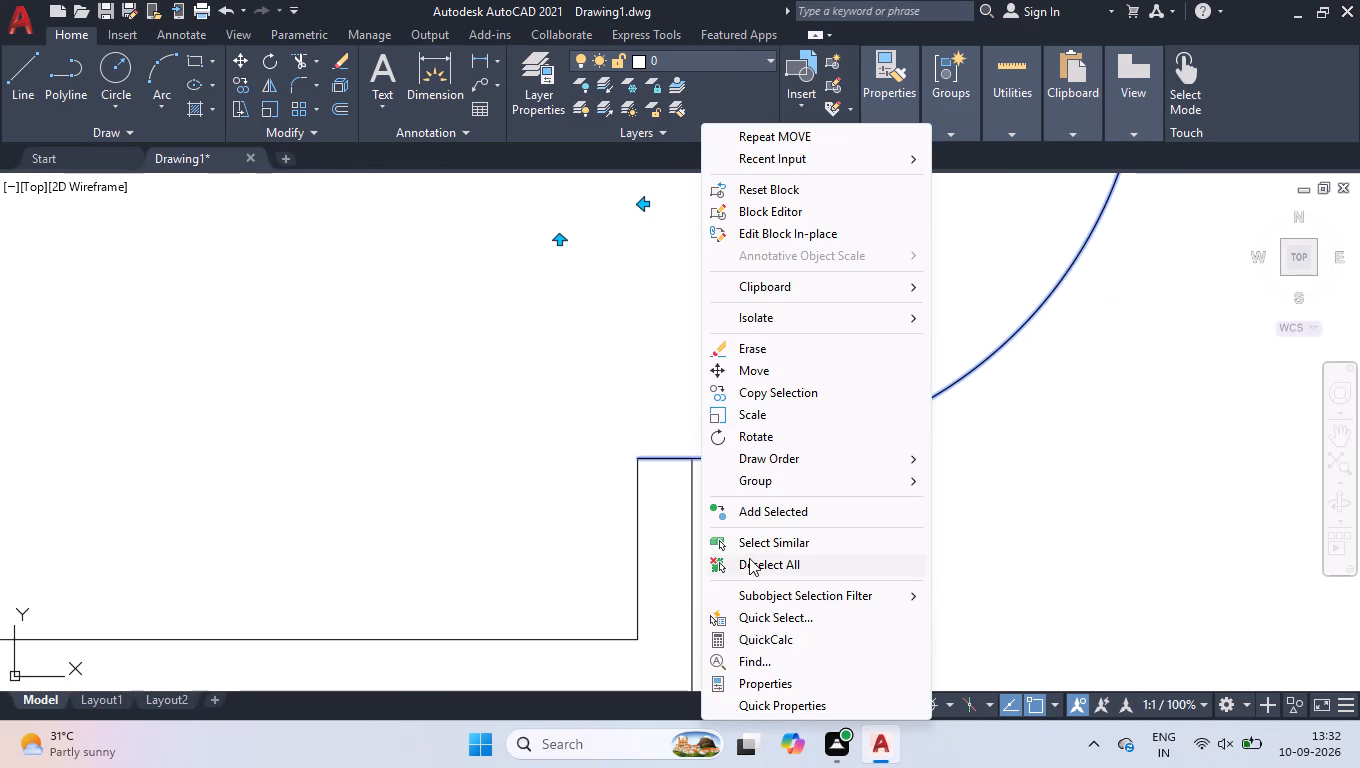
{"action": "left_click", "coordinate": [749, 558]}
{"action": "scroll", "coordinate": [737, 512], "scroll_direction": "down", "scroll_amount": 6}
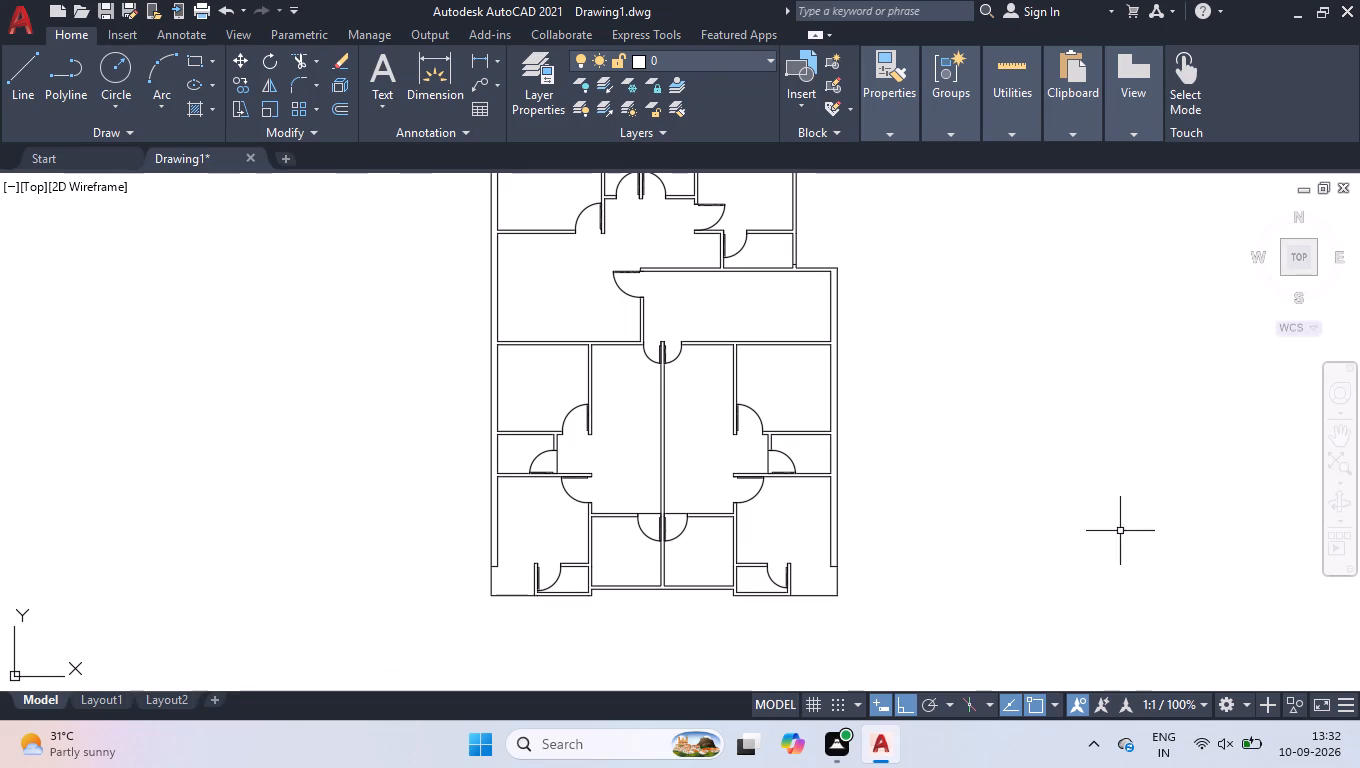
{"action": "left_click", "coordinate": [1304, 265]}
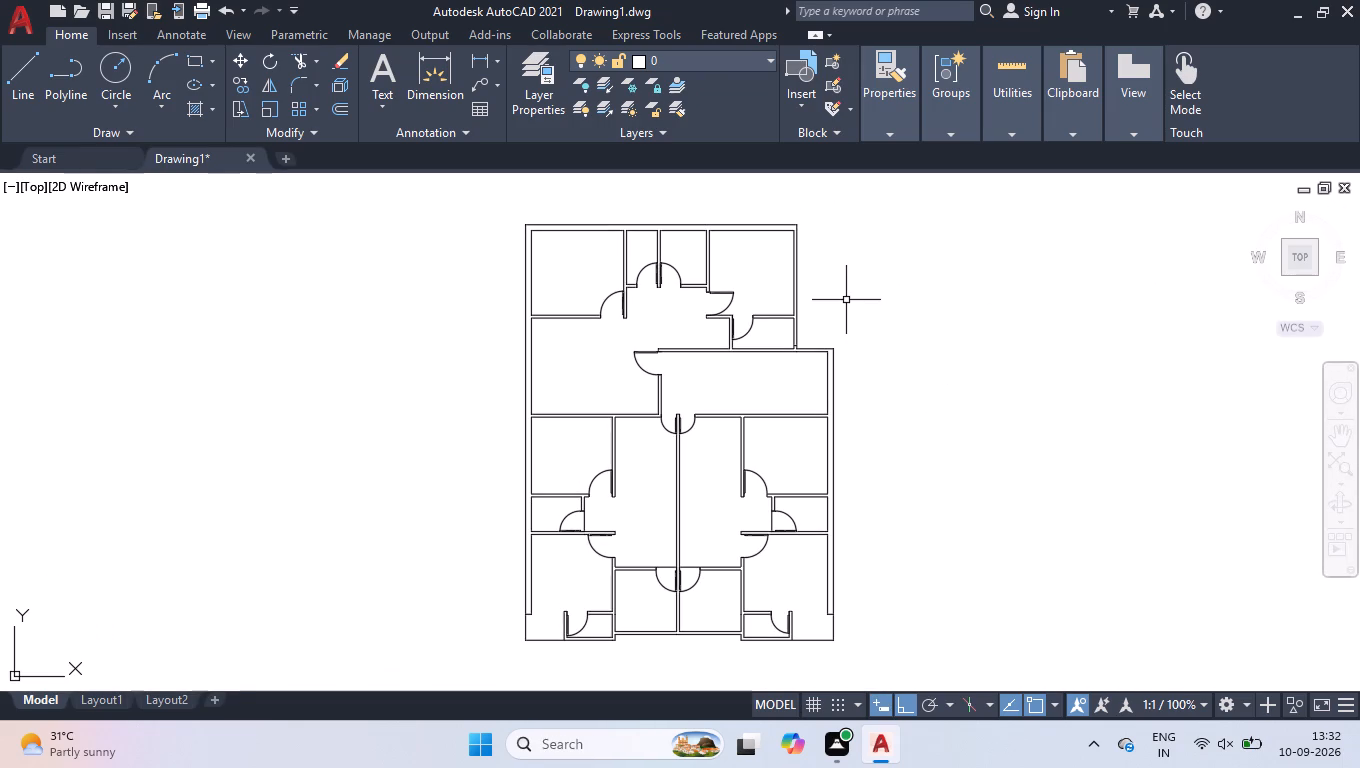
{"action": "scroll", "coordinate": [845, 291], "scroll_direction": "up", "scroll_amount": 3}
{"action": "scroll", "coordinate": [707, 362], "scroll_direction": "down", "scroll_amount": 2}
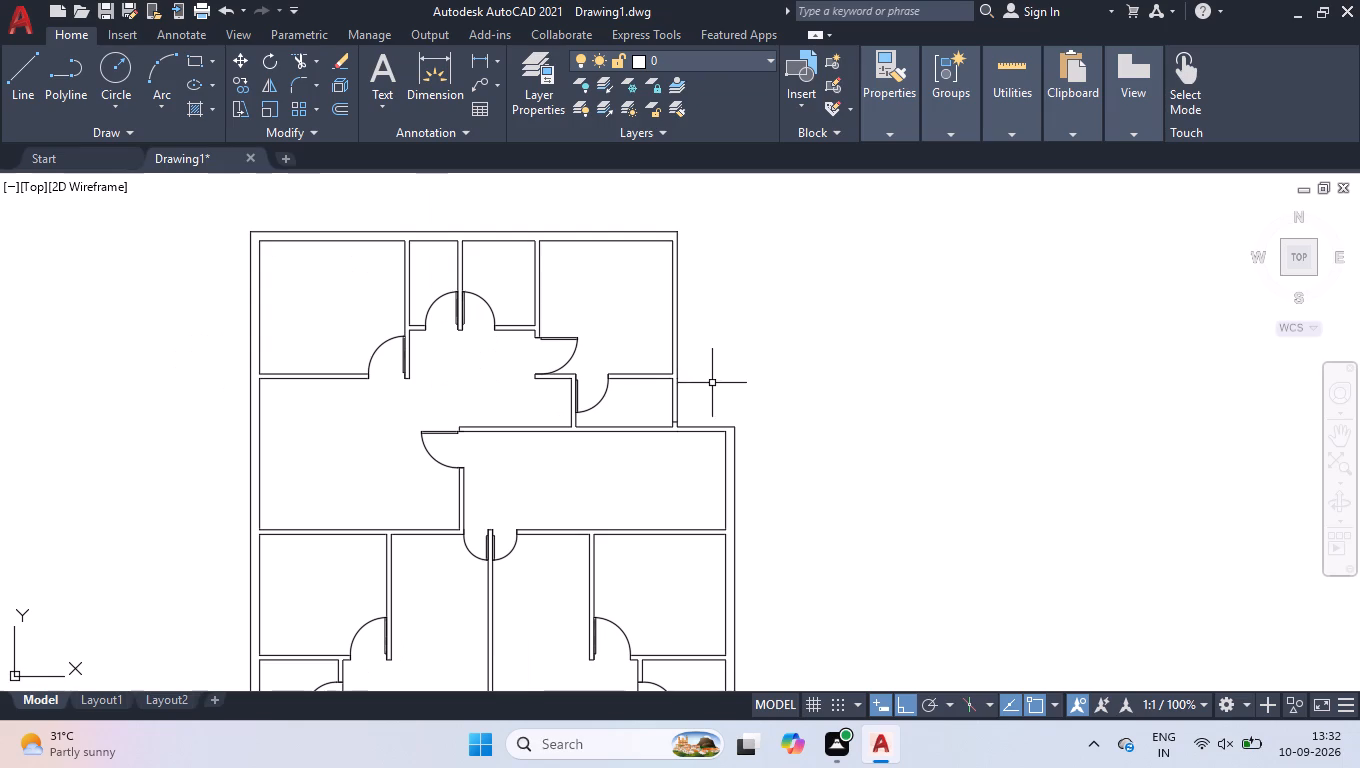
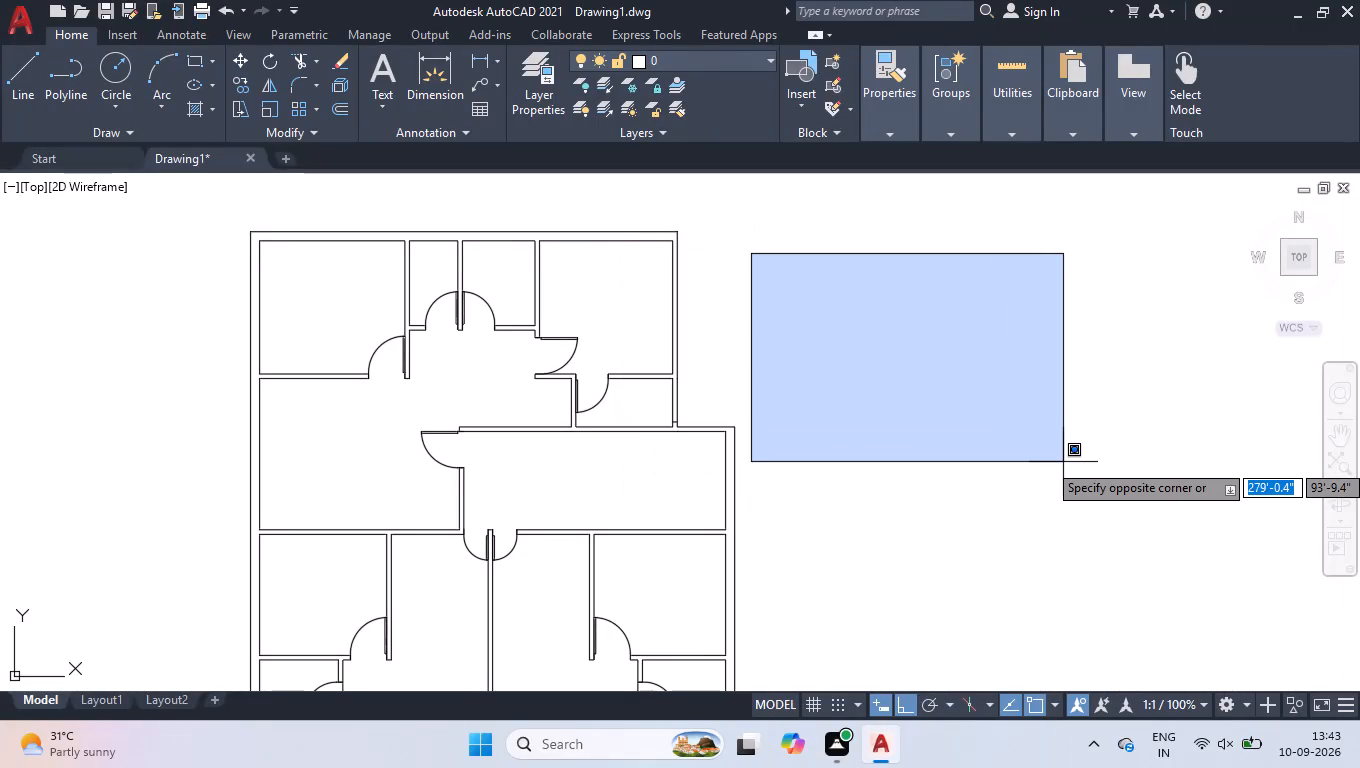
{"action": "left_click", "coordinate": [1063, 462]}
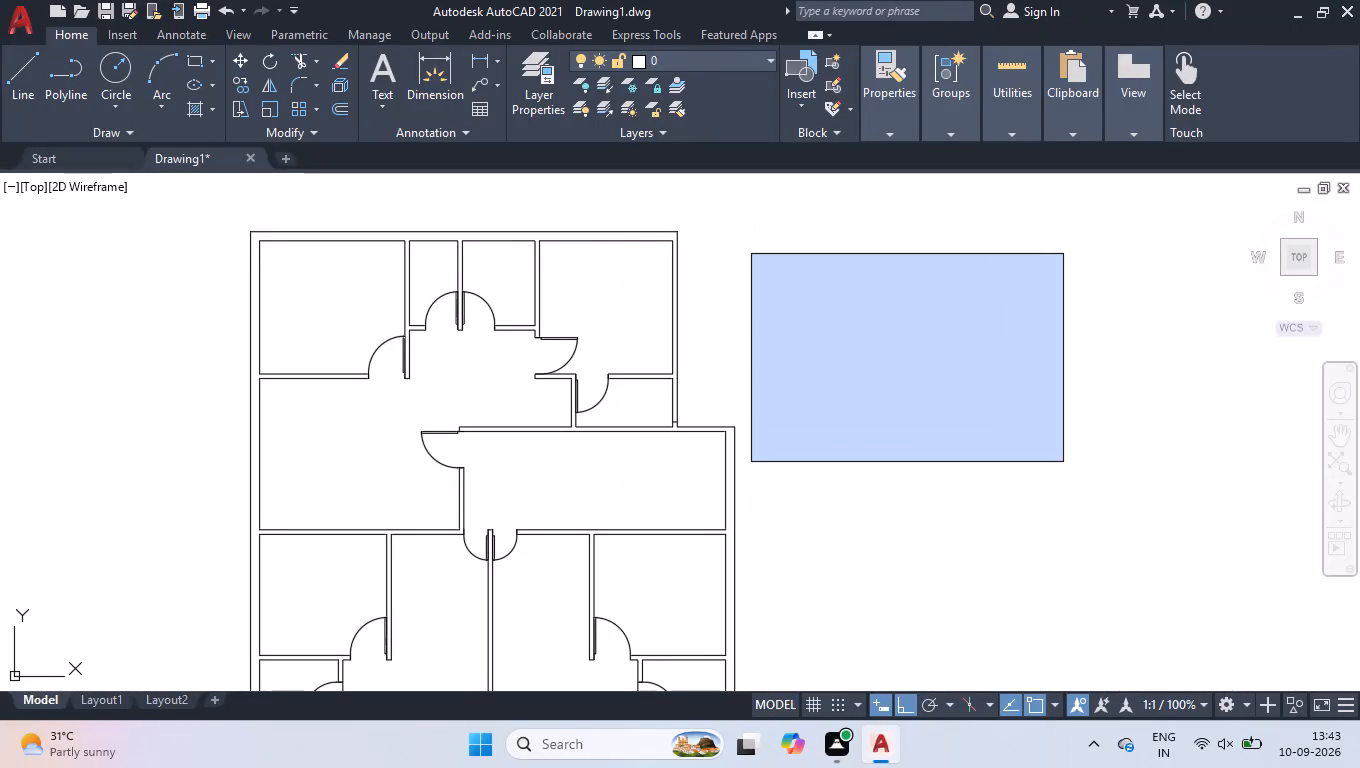
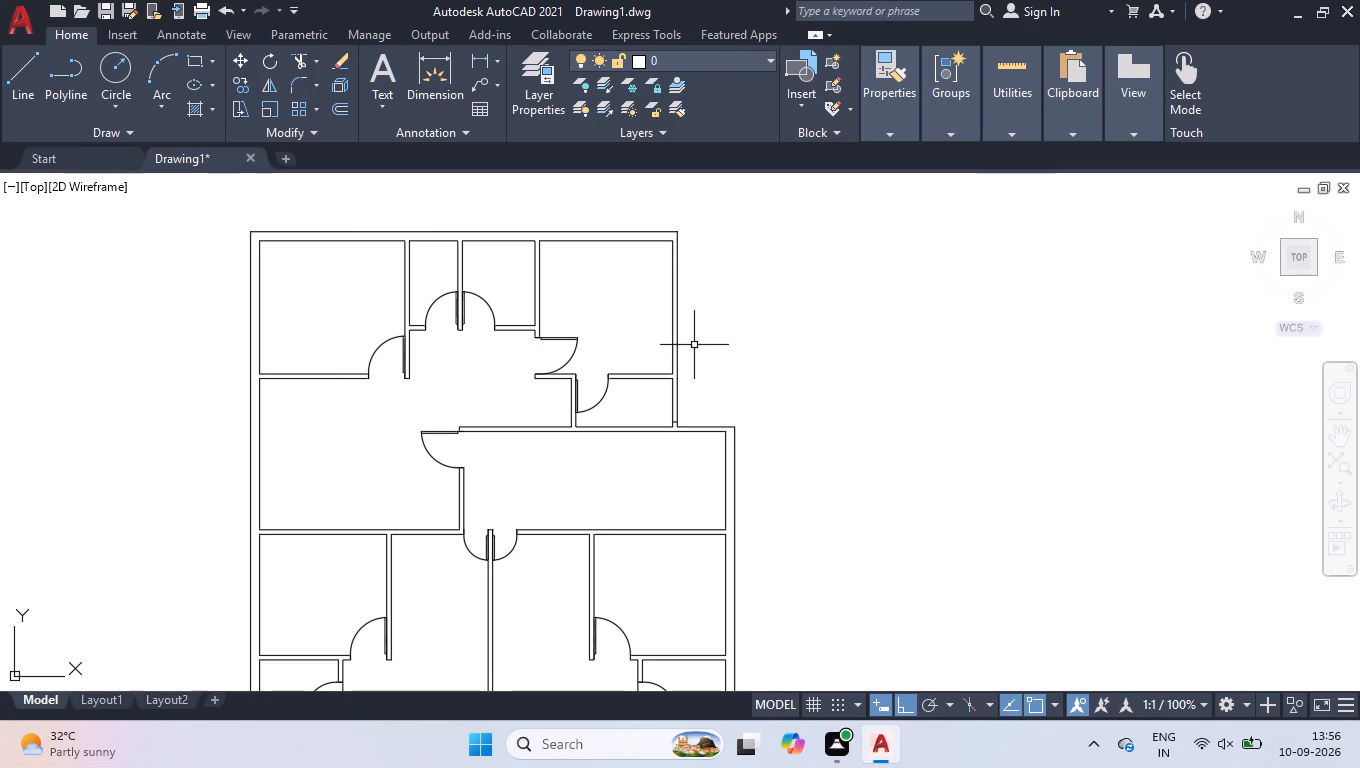
Draw a window in the top exterior wall of the upper block's left corner room, using two jamb lines and a centre line.
{"action": "scroll", "coordinate": [833, 390], "scroll_direction": "down", "scroll_amount": 2}
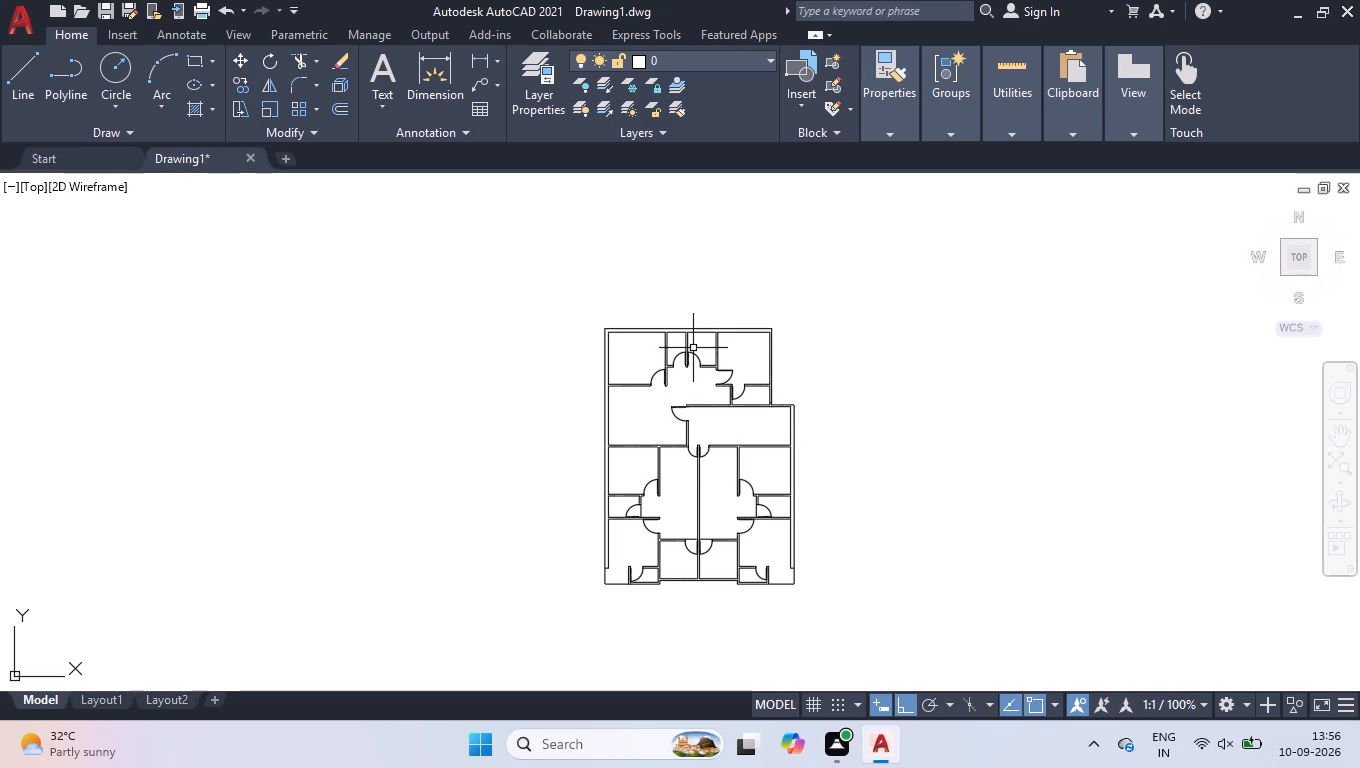
{"action": "scroll", "coordinate": [693, 348], "scroll_direction": "up", "scroll_amount": 3}
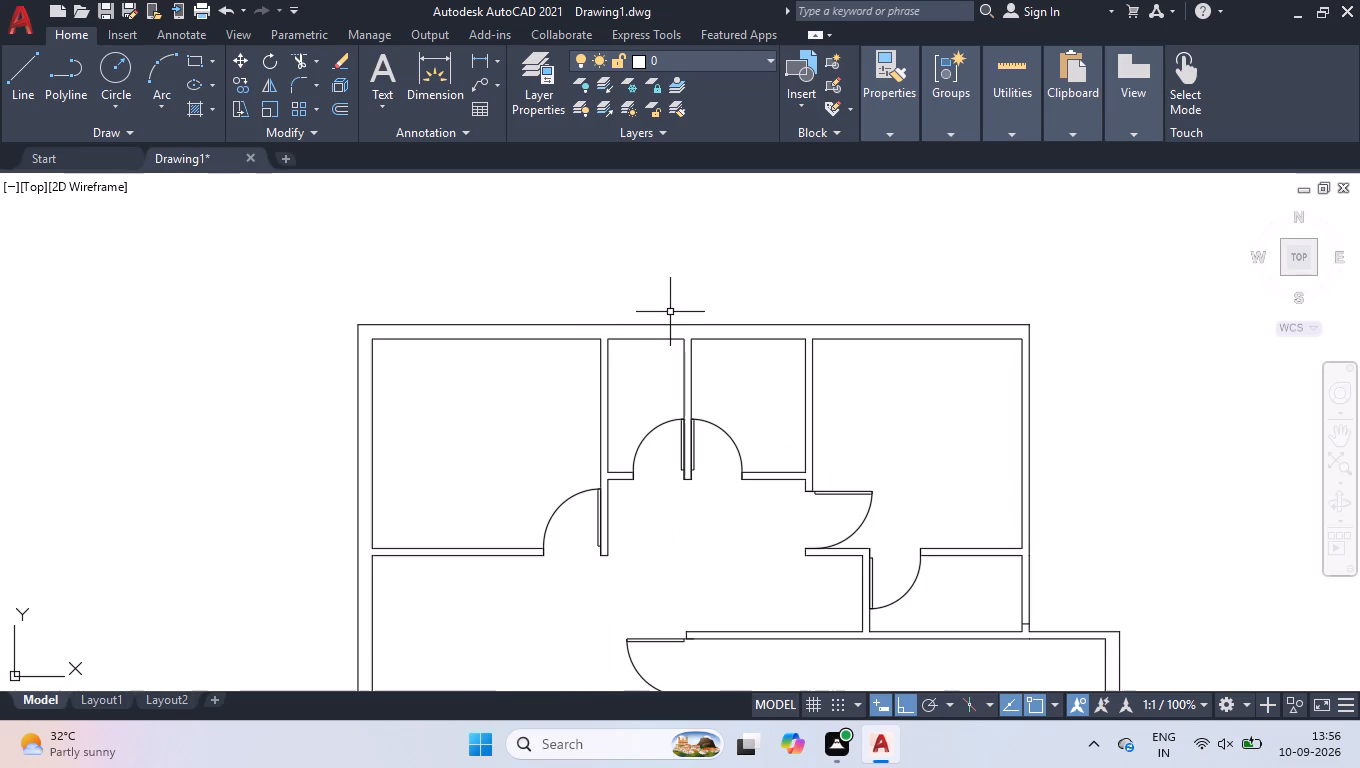
{"action": "key", "text": "l"}
{"action": "key", "text": "Return"}
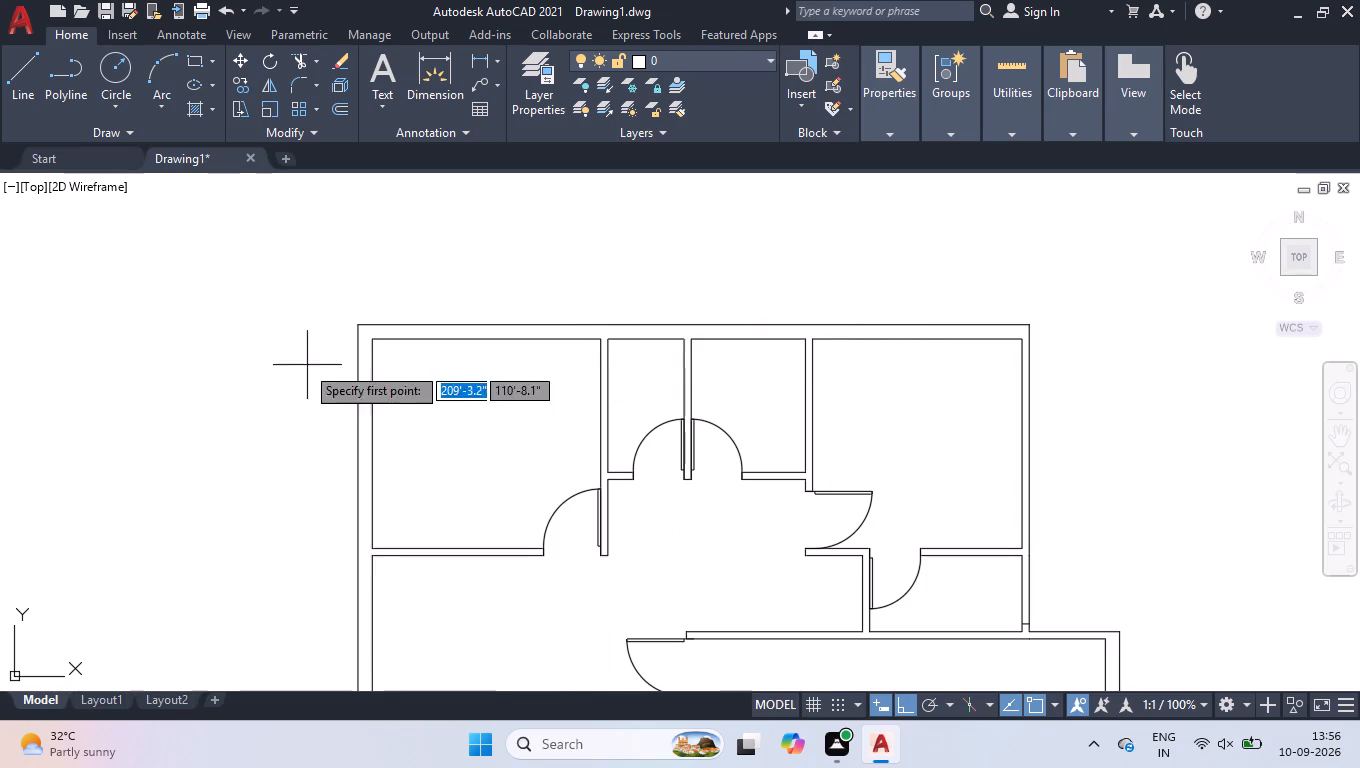
{"action": "left_click", "coordinate": [417, 340]}
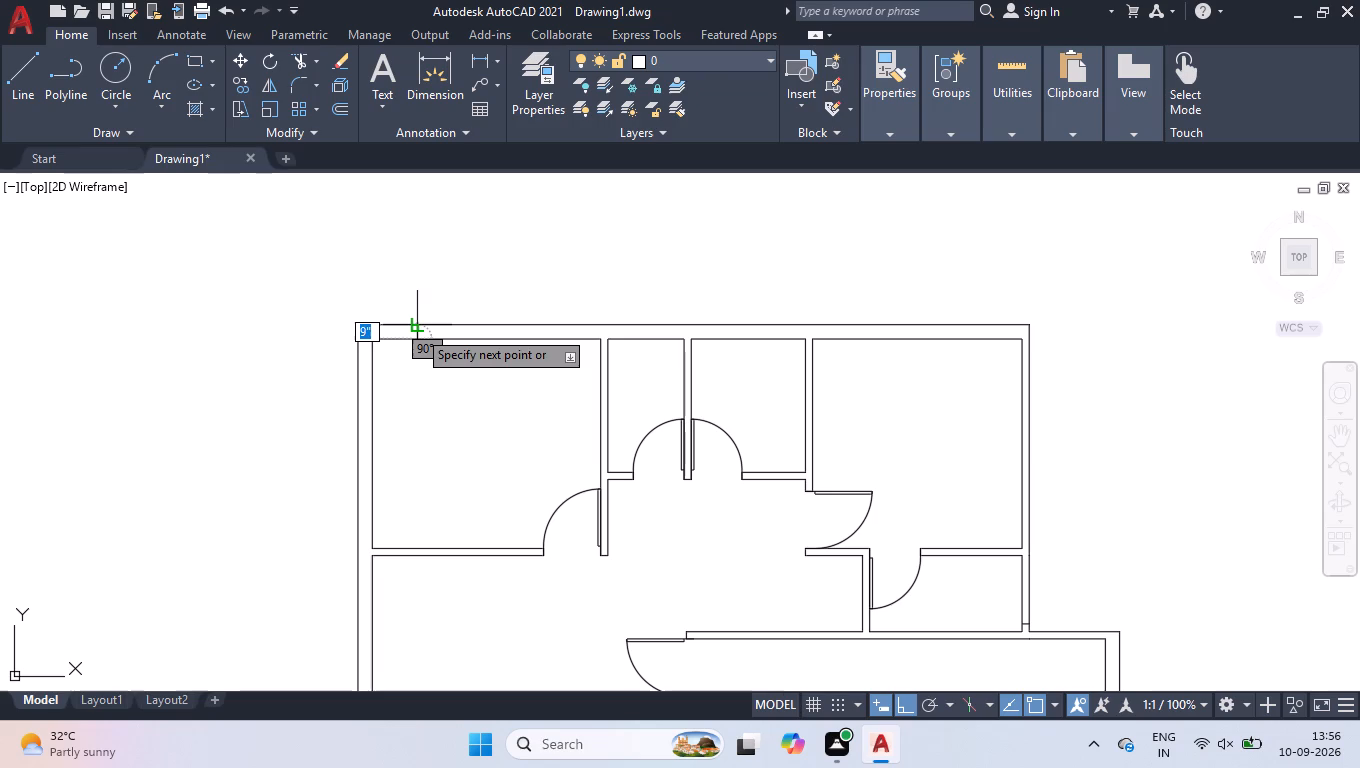
{"action": "left_click", "coordinate": [417, 329]}
{"action": "key", "text": "space"}
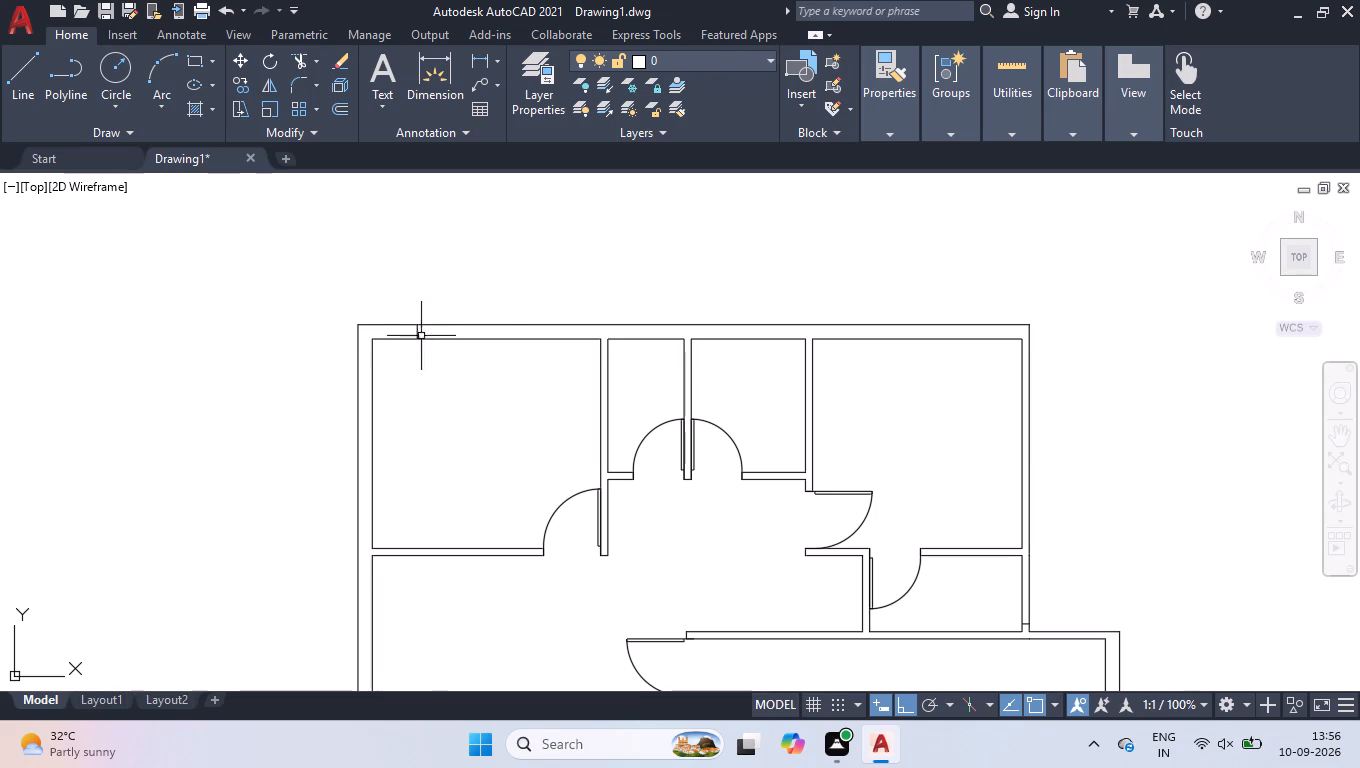
{"action": "scroll", "coordinate": [502, 336], "scroll_direction": "up", "scroll_amount": 2}
{"action": "key", "text": "space"}
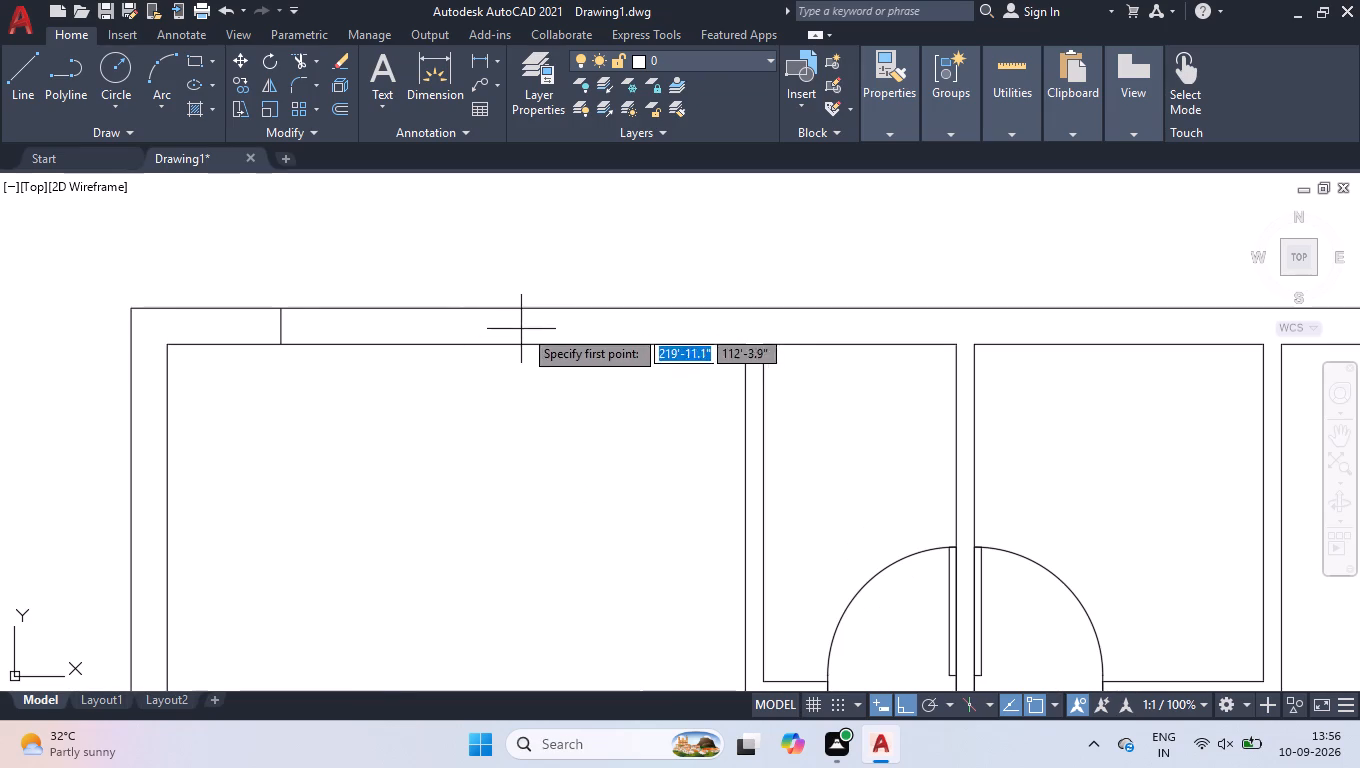
{"action": "left_click", "coordinate": [552, 309]}
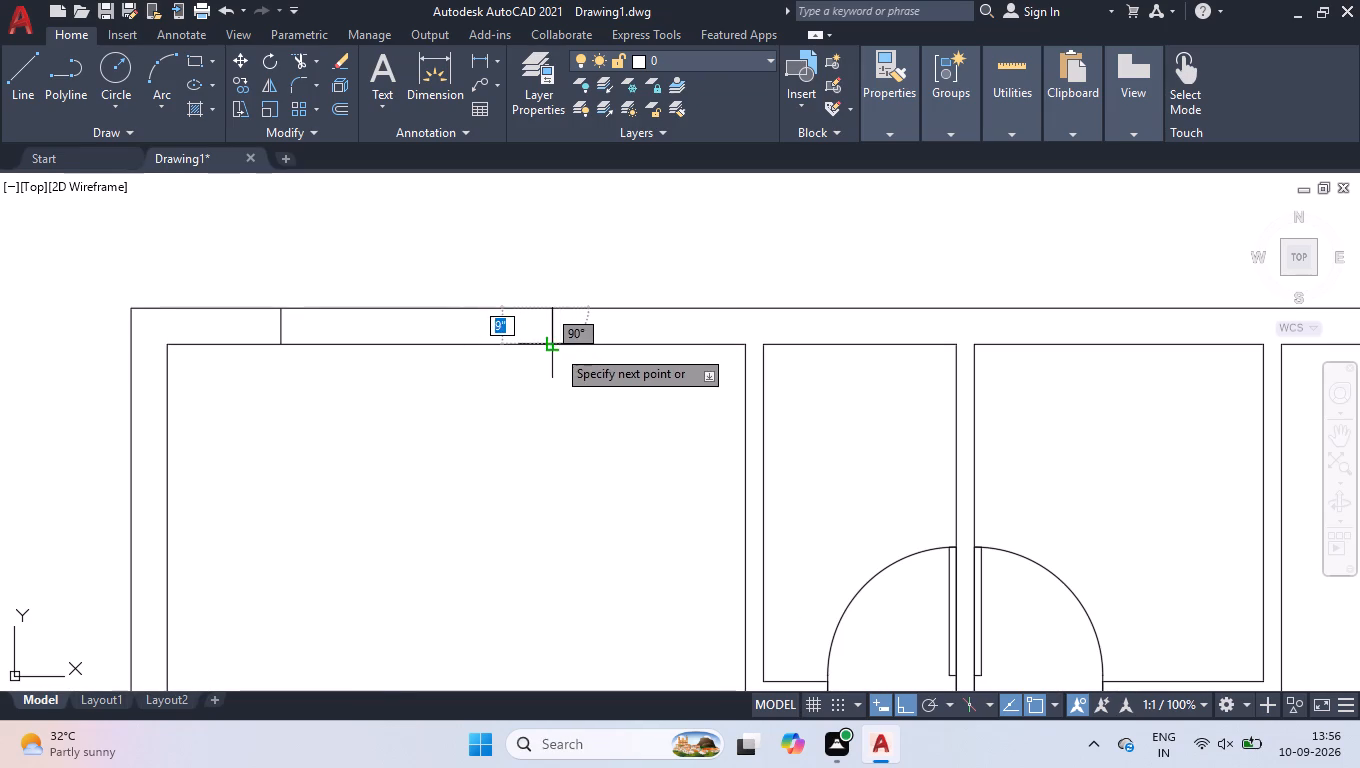
{"action": "left_click", "coordinate": [556, 348]}
{"action": "key", "text": "space"}
{"action": "key", "text": "space"}
{"action": "left_click", "coordinate": [286, 330]}
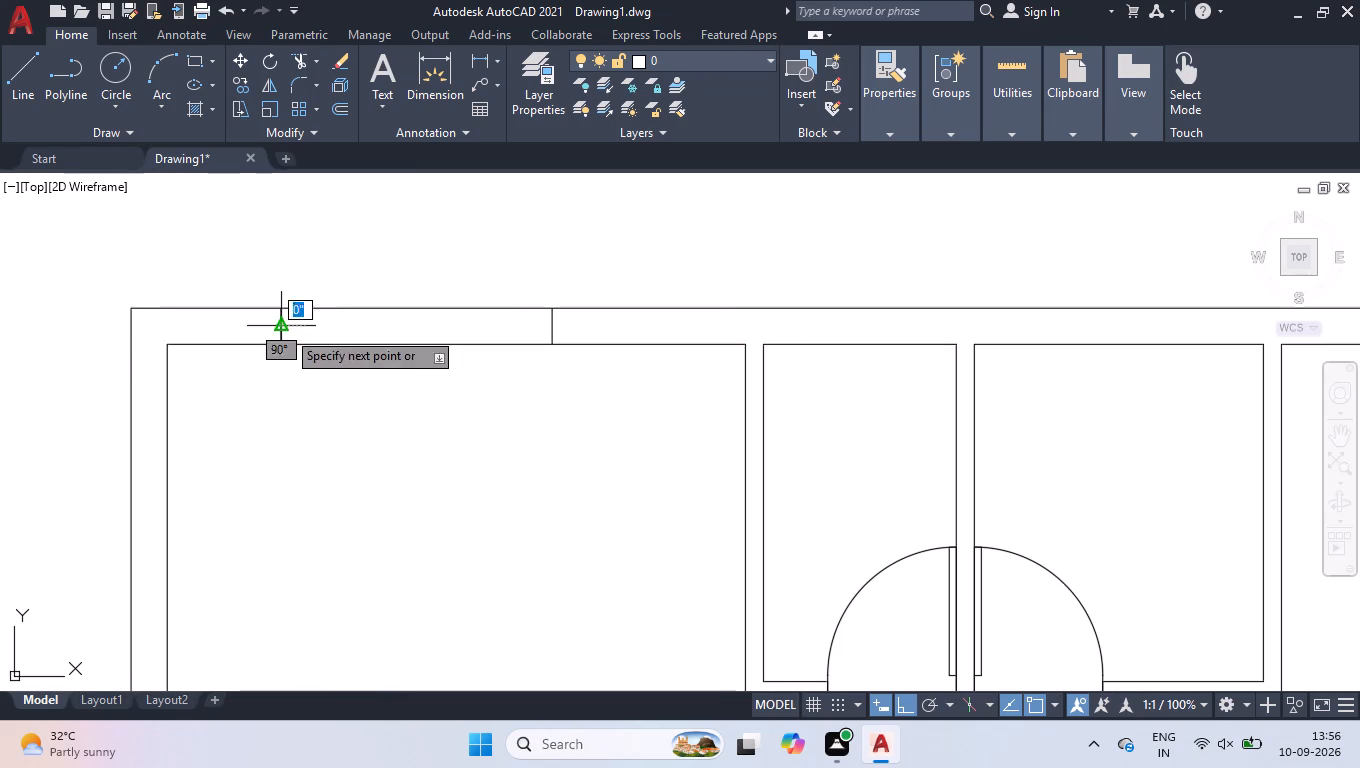
{"action": "left_click", "coordinate": [552, 325]}
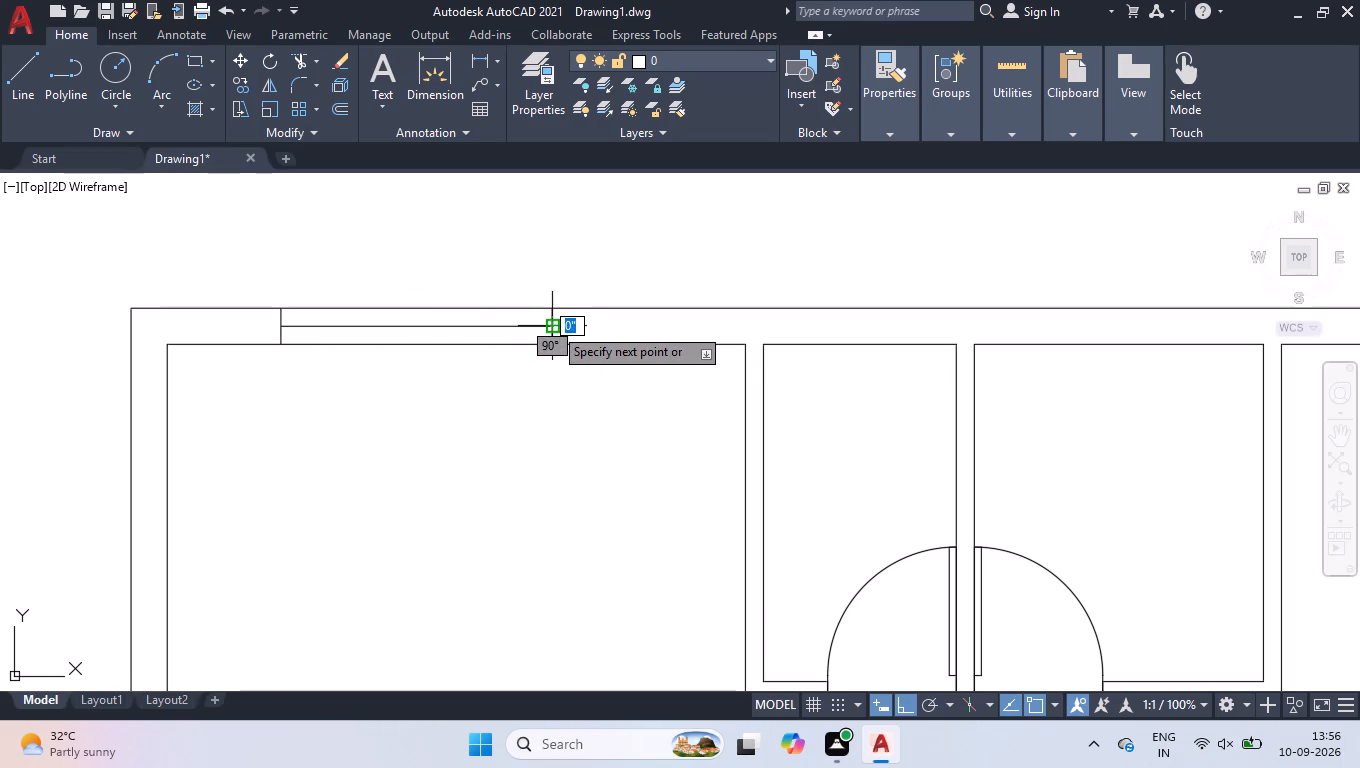
{"action": "key", "text": "space"}
Draw a window in the top wall of the narrow room beside it, with one jamb in line with the room's right-hand partition face.
{"action": "scroll", "coordinate": [554, 326], "scroll_direction": "down", "scroll_amount": 1}
{"action": "scroll", "coordinate": [1039, 311], "scroll_direction": "up", "scroll_amount": 1}
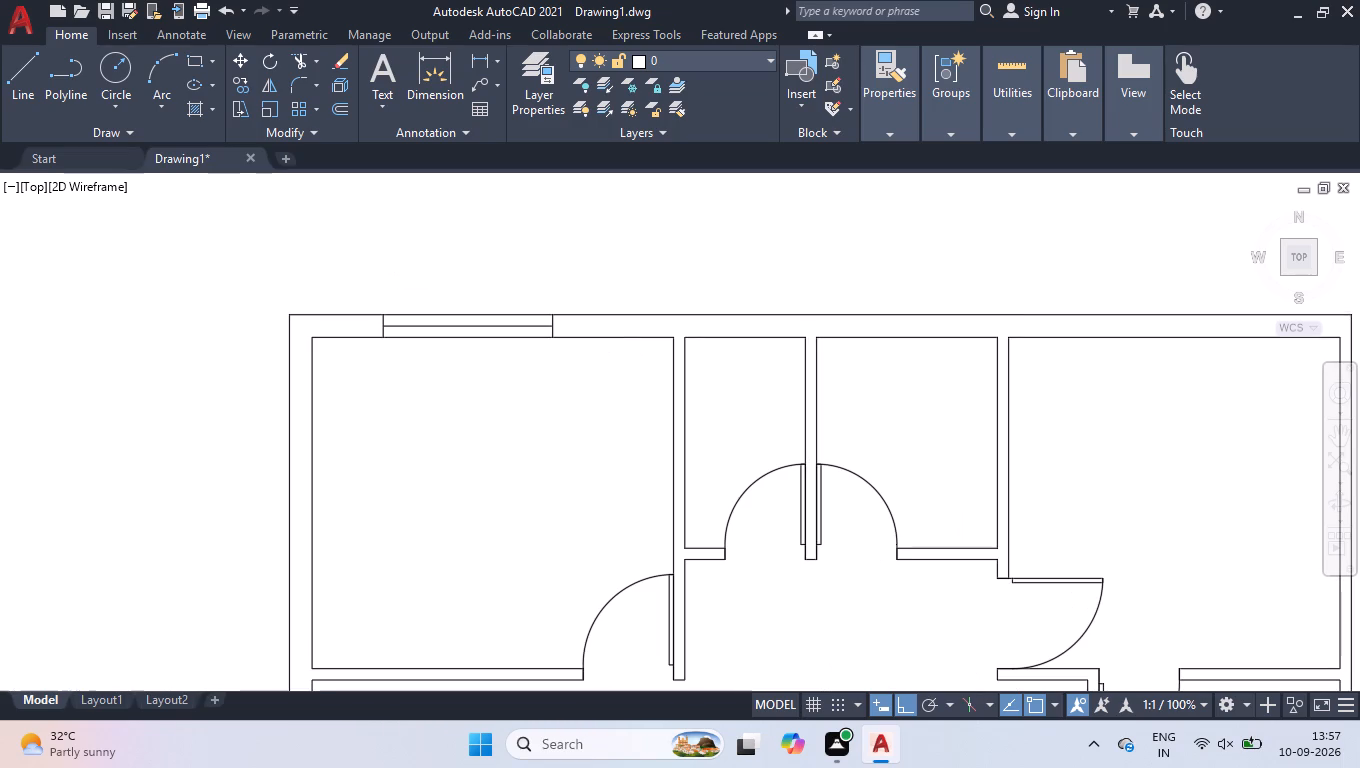
{"action": "scroll", "coordinate": [1039, 311], "scroll_direction": "up", "scroll_amount": 1}
{"action": "scroll", "coordinate": [357, 379], "scroll_direction": "down", "scroll_amount": 1}
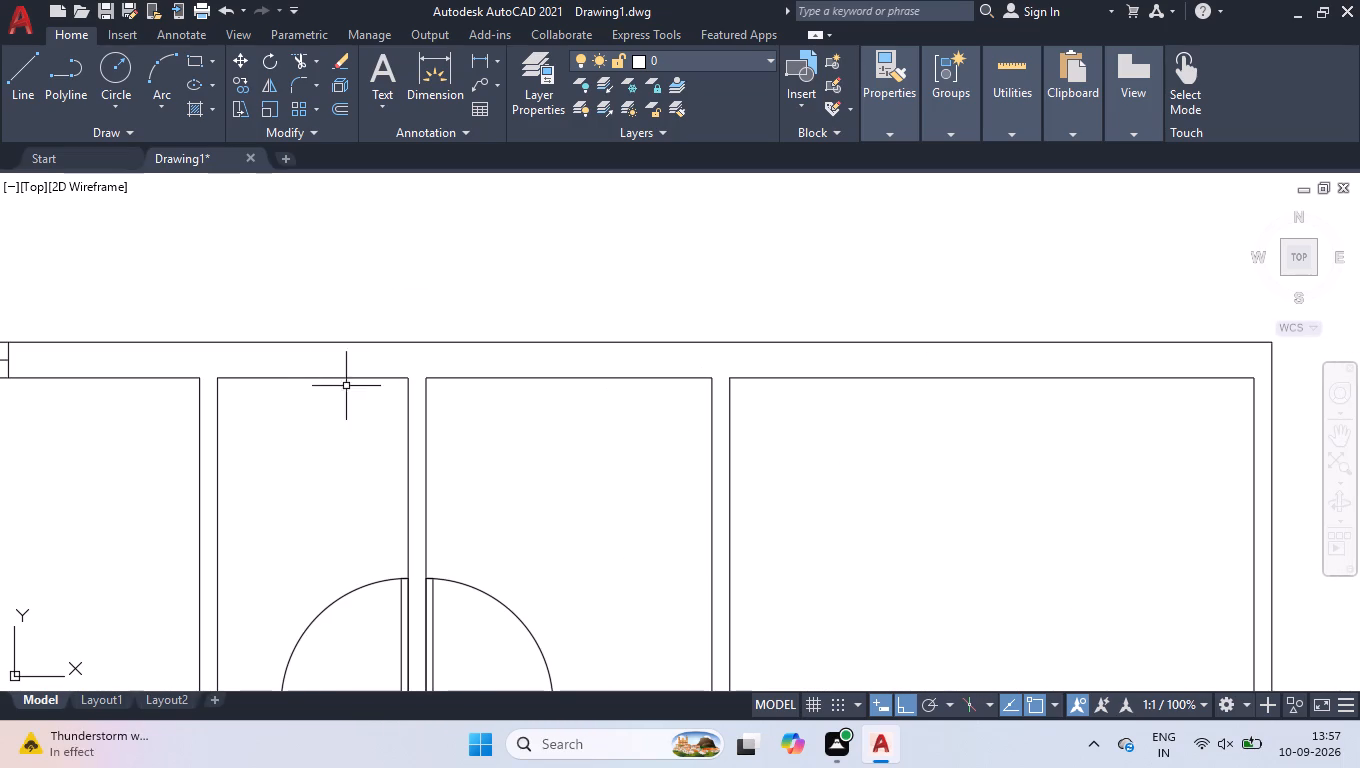
{"action": "scroll", "coordinate": [285, 380], "scroll_direction": "up", "scroll_amount": 1}
{"action": "key", "text": "space"}
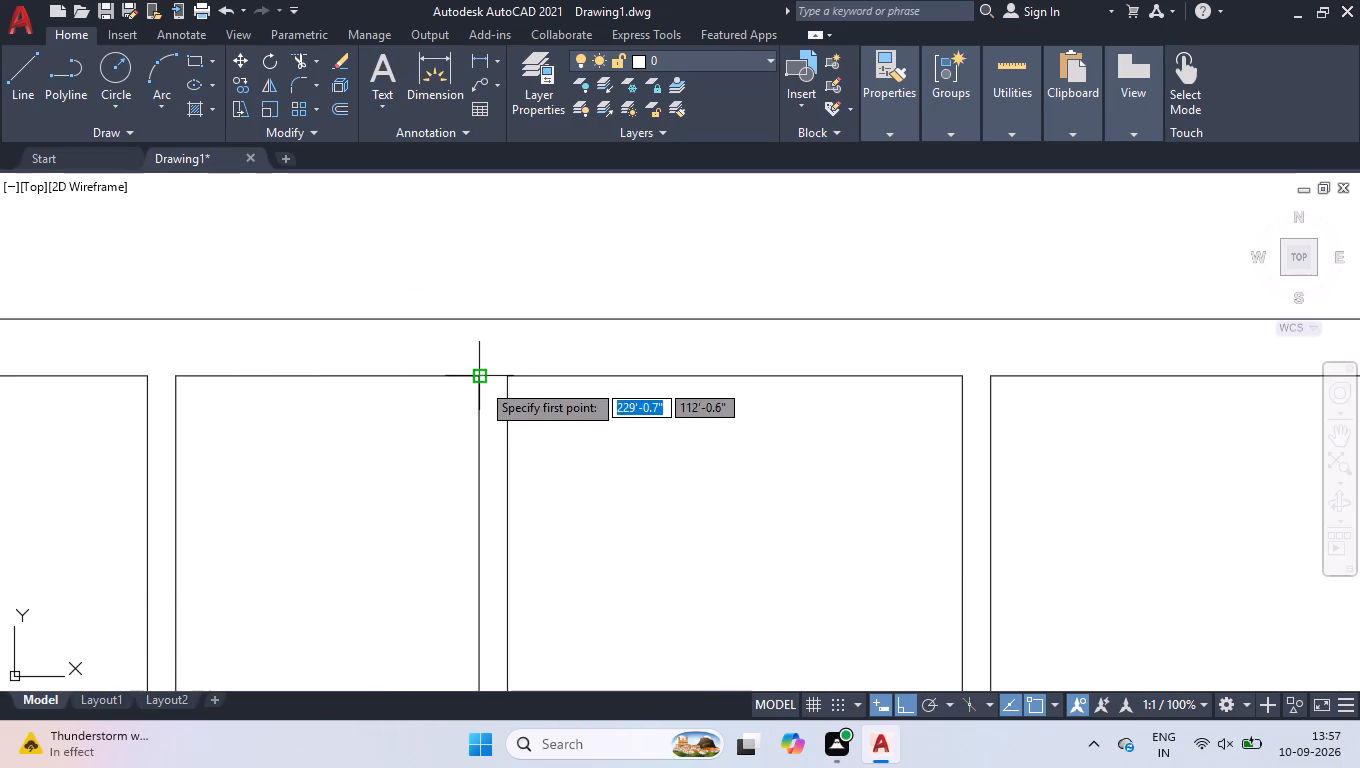
{"action": "left_click", "coordinate": [481, 381]}
{"action": "left_click", "coordinate": [474, 321]}
{"action": "key", "text": "space"}
{"action": "key", "text": "space"}
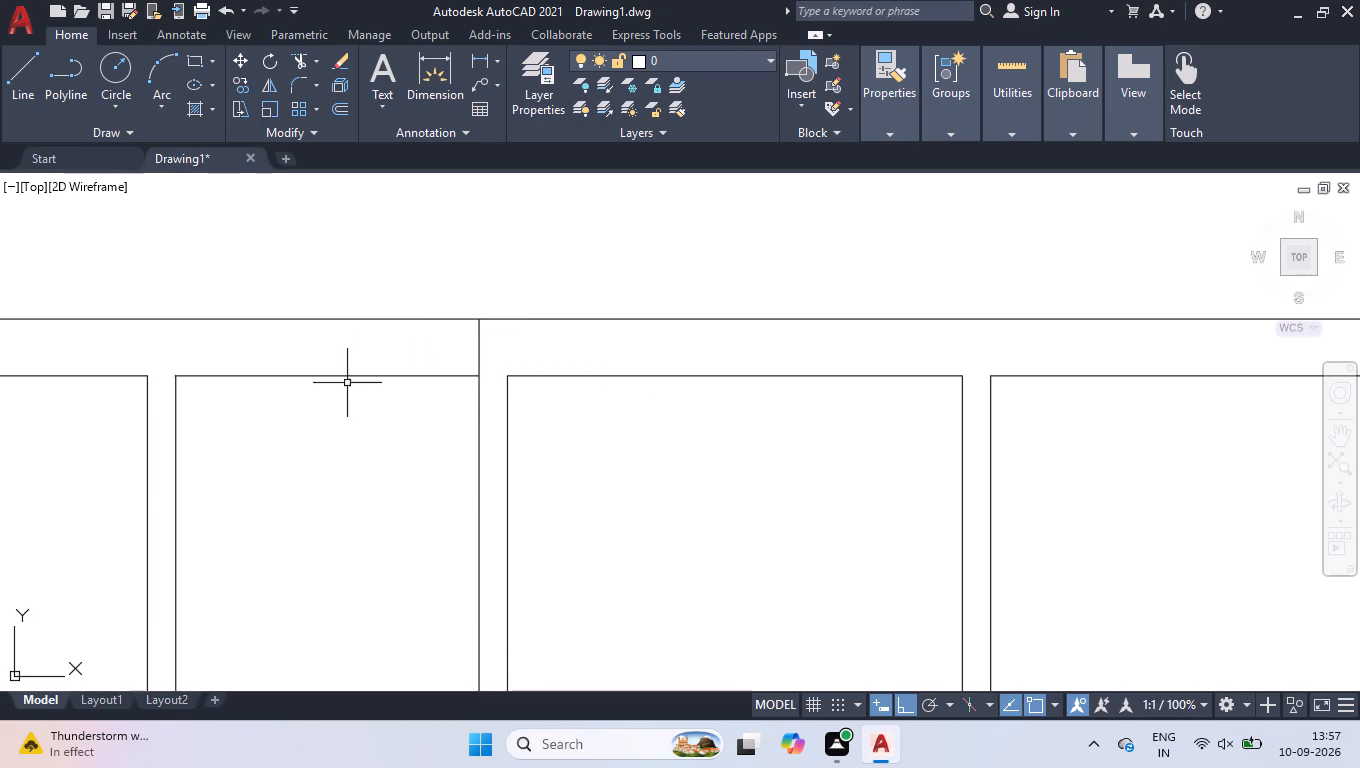
{"action": "left_click", "coordinate": [302, 376]}
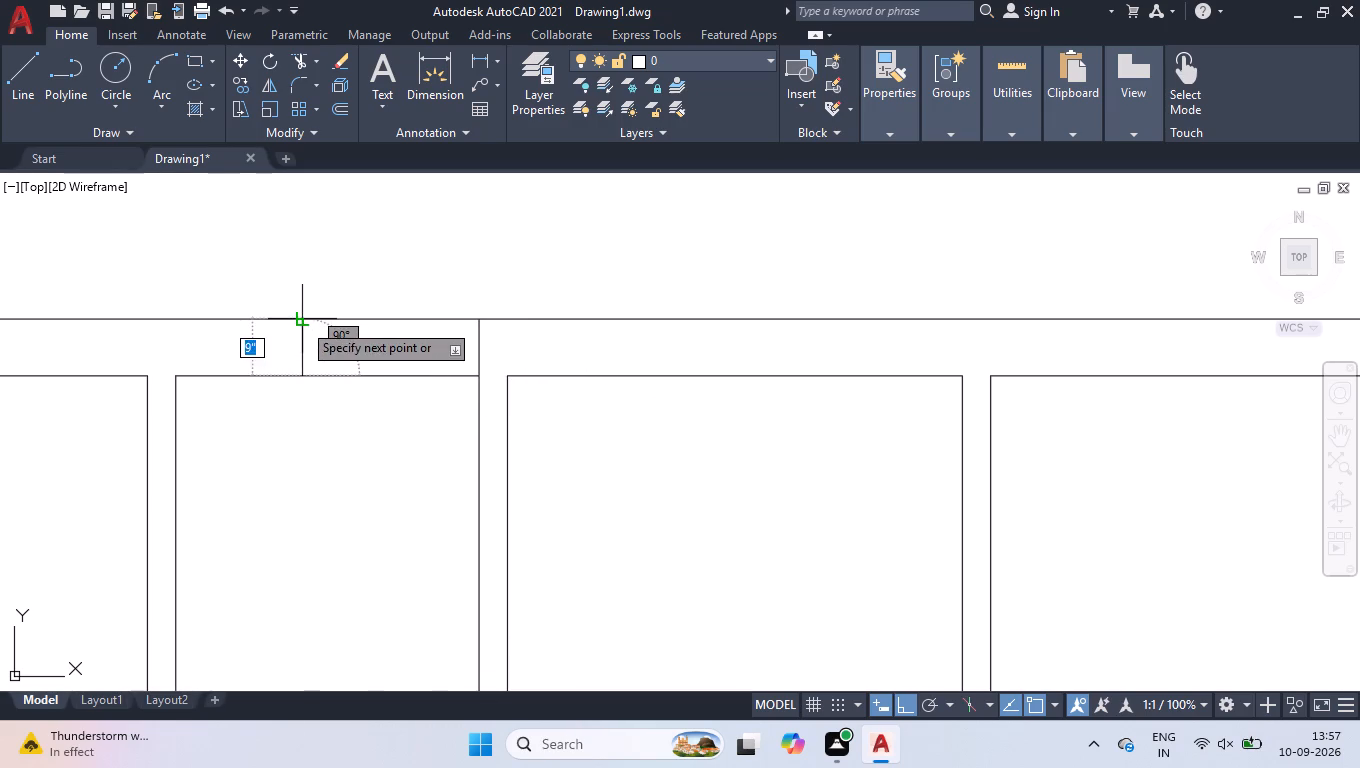
{"action": "left_click", "coordinate": [302, 322]}
{"action": "key", "text": "space"}
{"action": "key", "text": "space"}
{"action": "left_click", "coordinate": [300, 350]}
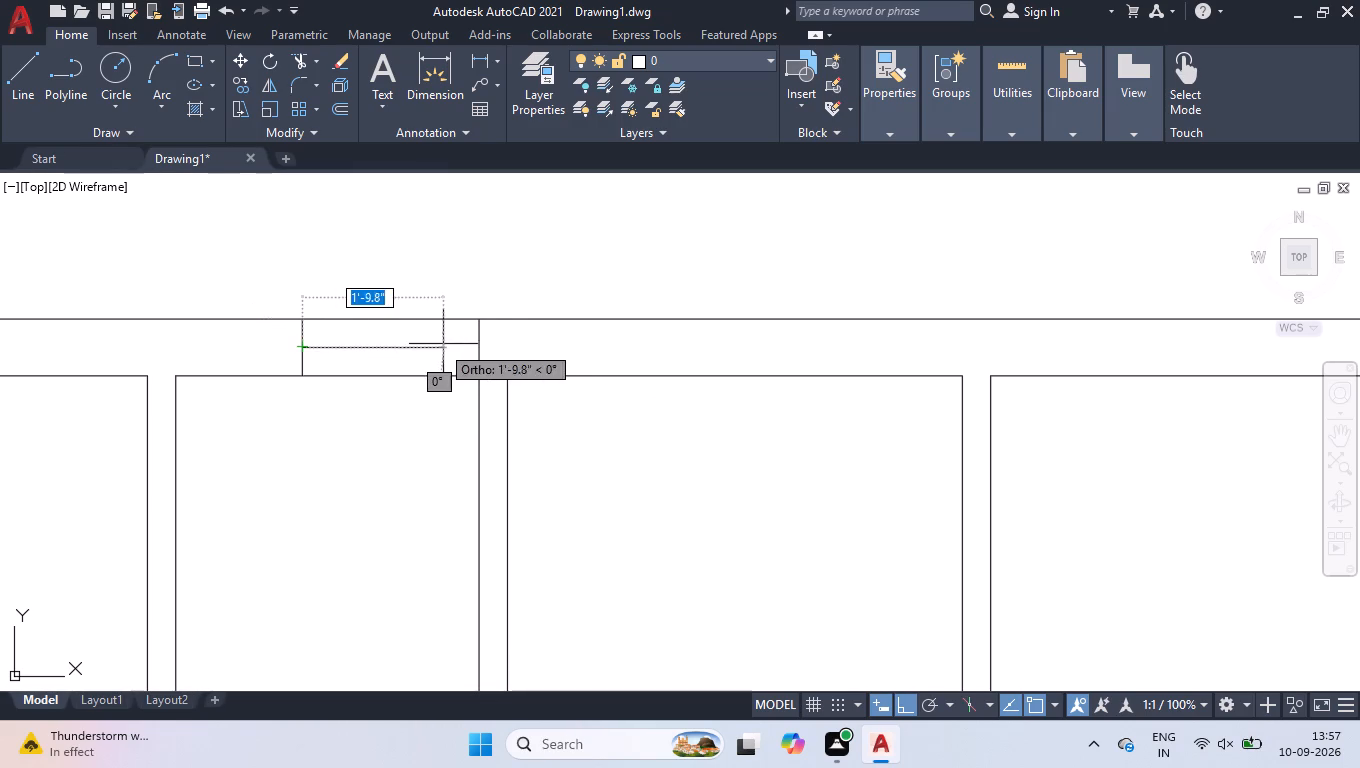
{"action": "left_click", "coordinate": [478, 348]}
{"action": "key", "text": "space"}
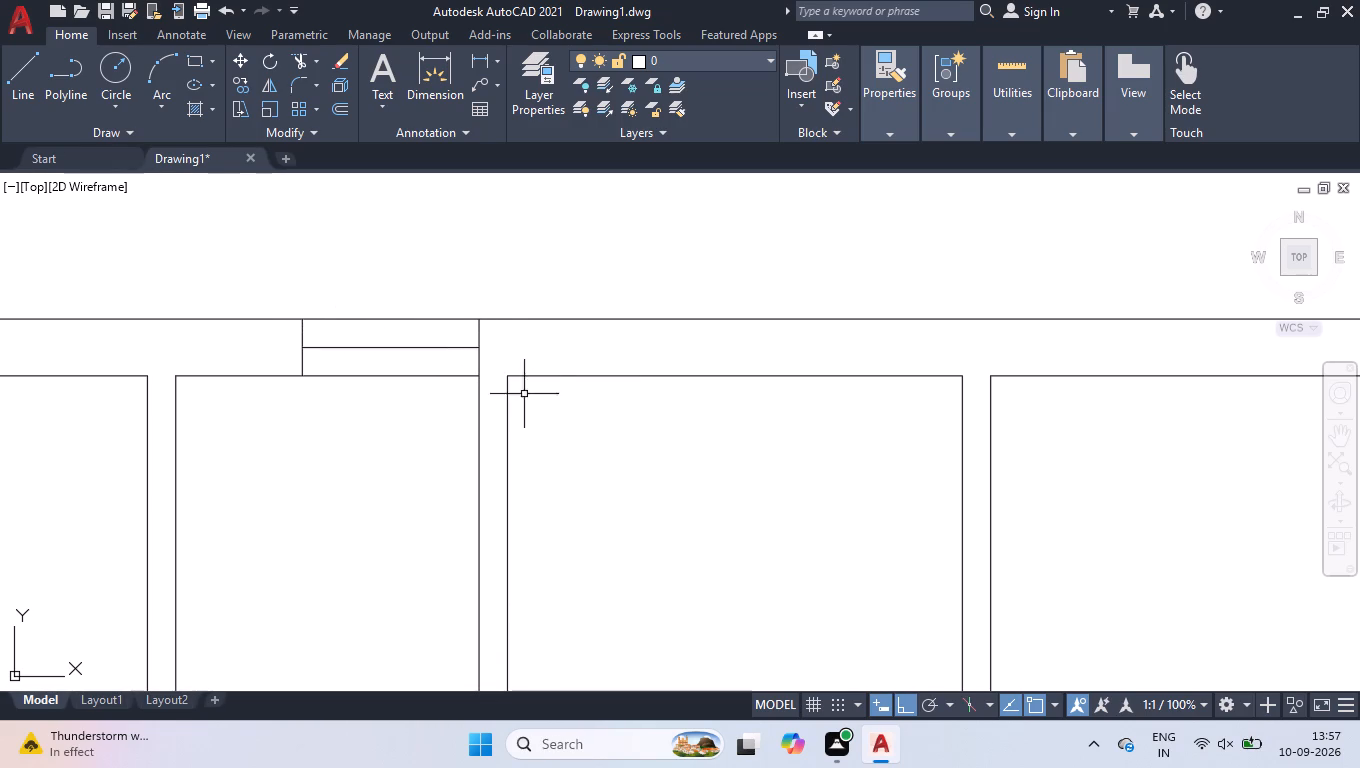
Draw a window in the top wall of the adjoining middle room, using two jamb lines joined by a centre line.
{"action": "key", "text": "space"}
{"action": "left_click", "coordinate": [566, 379]}
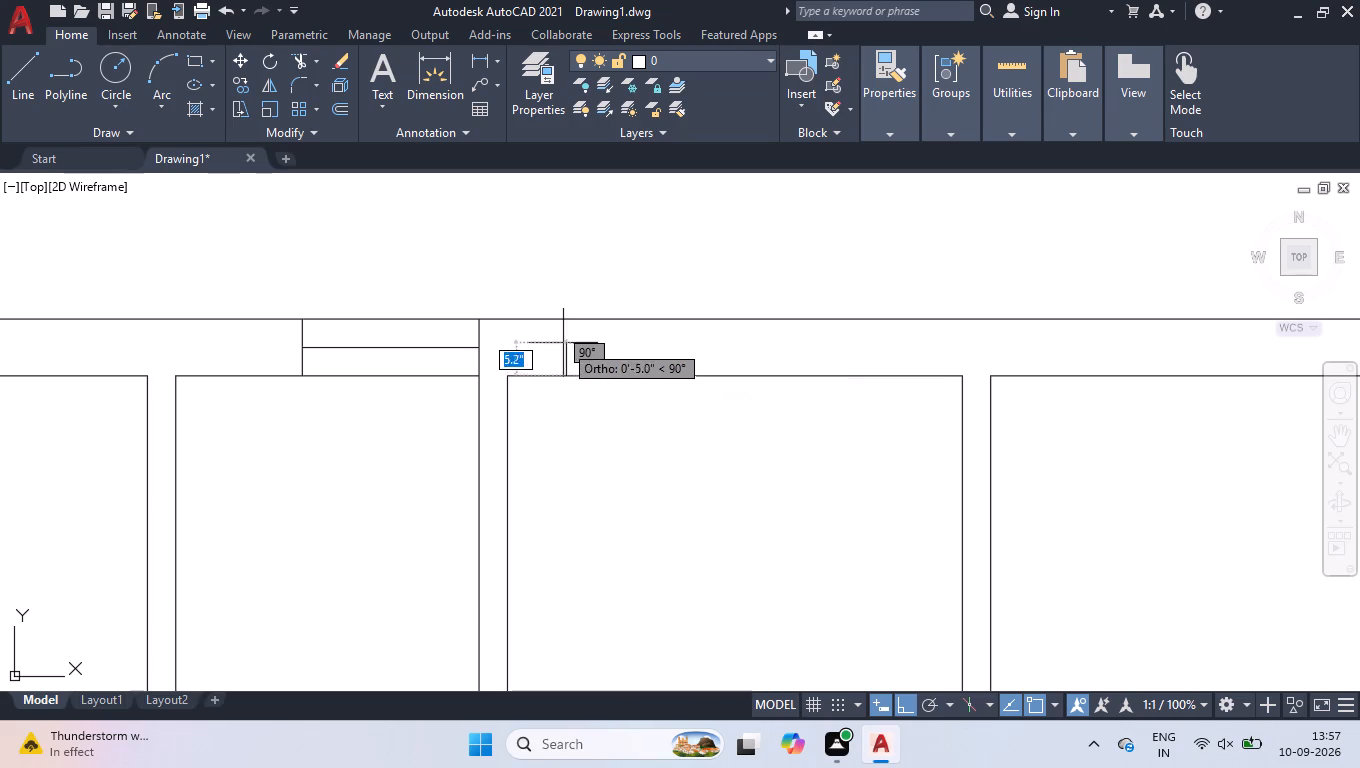
{"action": "left_click", "coordinate": [564, 321]}
{"action": "key", "text": "space"}
{"action": "key", "text": "space"}
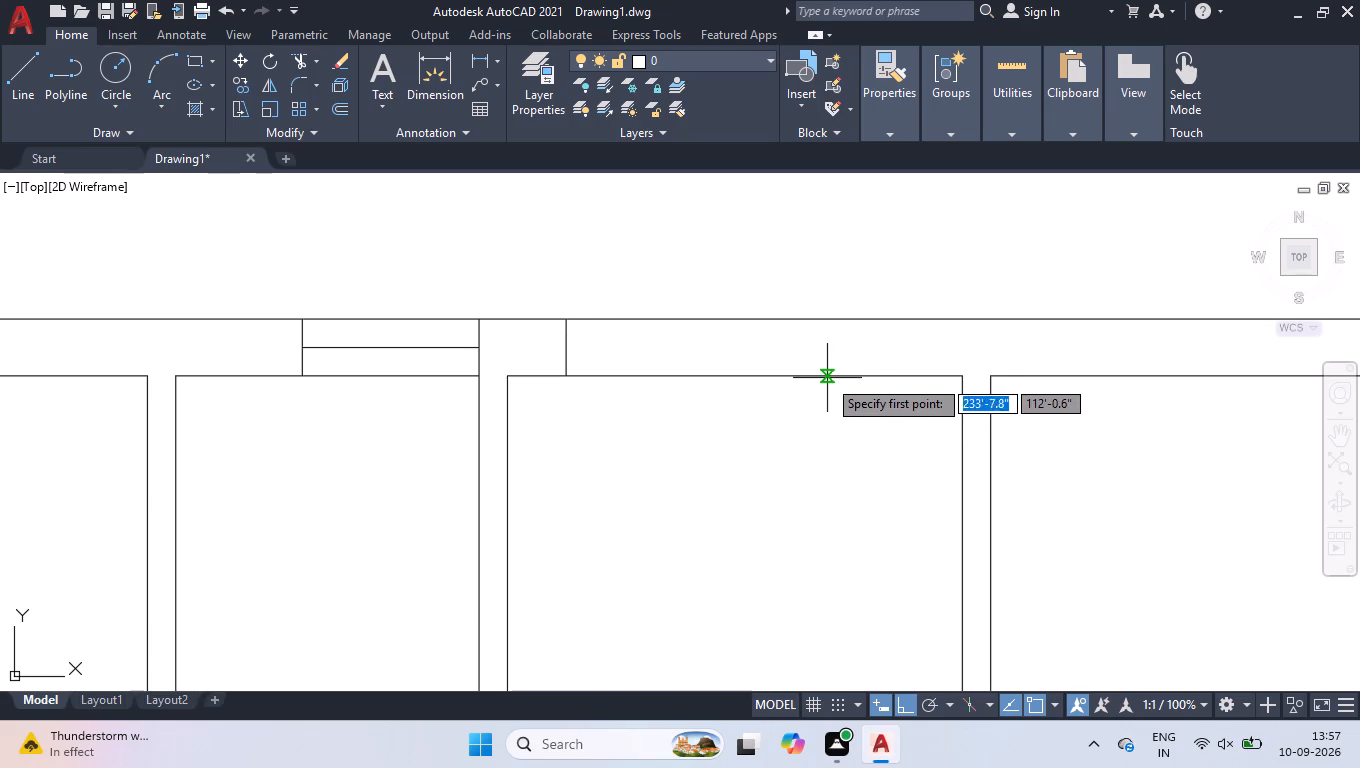
{"action": "left_click", "coordinate": [858, 378]}
{"action": "left_click", "coordinate": [854, 321]}
{"action": "key", "text": "space"}
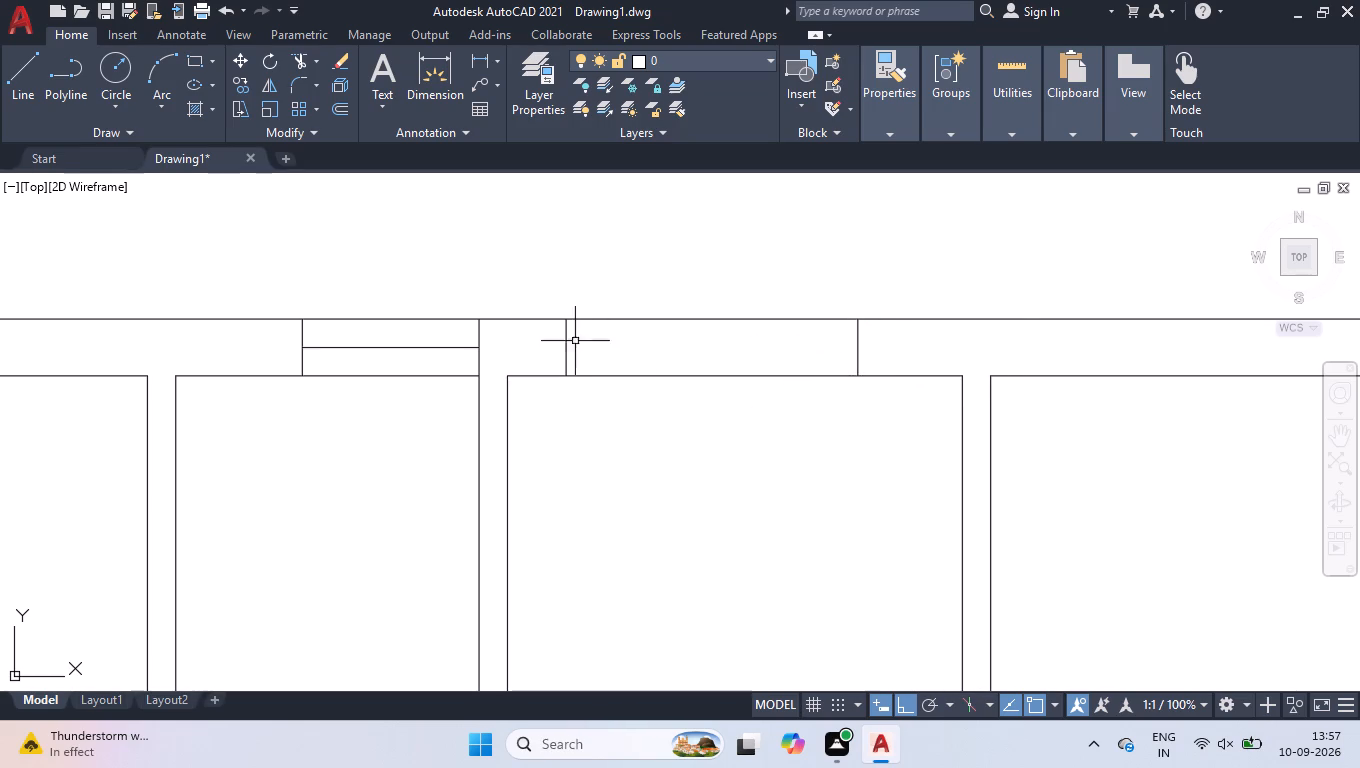
{"action": "key", "text": "space"}
{"action": "left_click", "coordinate": [560, 348]}
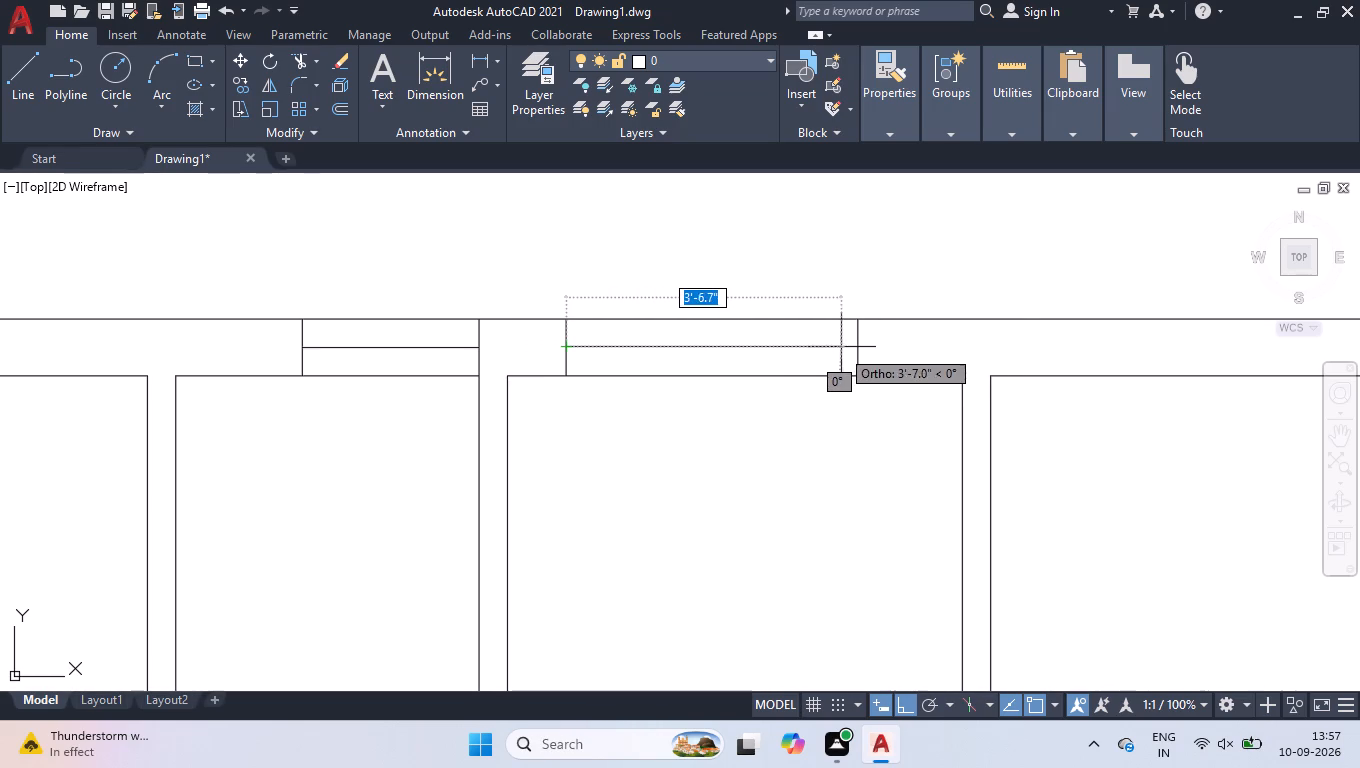
{"action": "left_click", "coordinate": [861, 347]}
{"action": "key", "text": "space"}
Draw a window about 4'-5" wide in the top wall of the upper block's right corner room, with two jambs and a centre line.
{"action": "scroll", "coordinate": [817, 349], "scroll_direction": "down", "scroll_amount": 2}
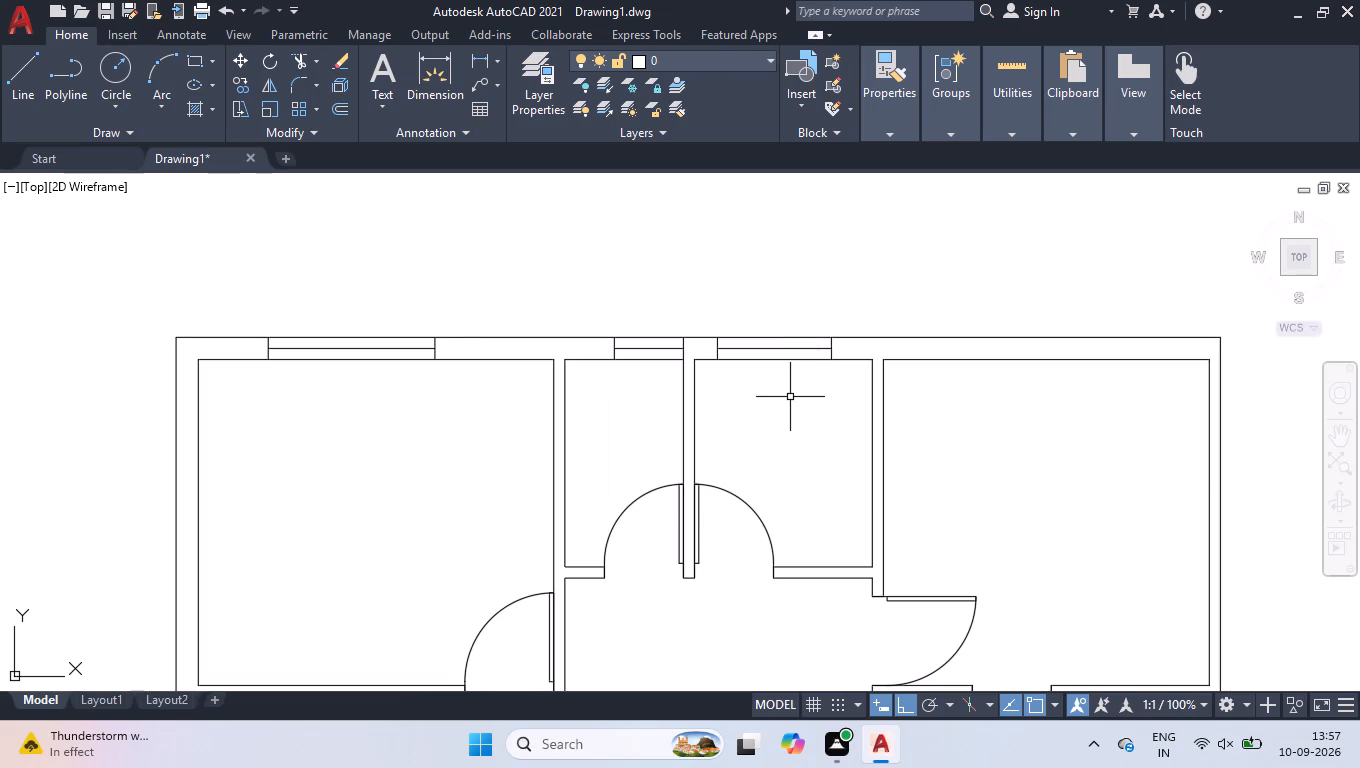
{"action": "scroll", "coordinate": [851, 333], "scroll_direction": "down", "scroll_amount": 2}
{"action": "scroll", "coordinate": [976, 348], "scroll_direction": "up", "scroll_amount": 2}
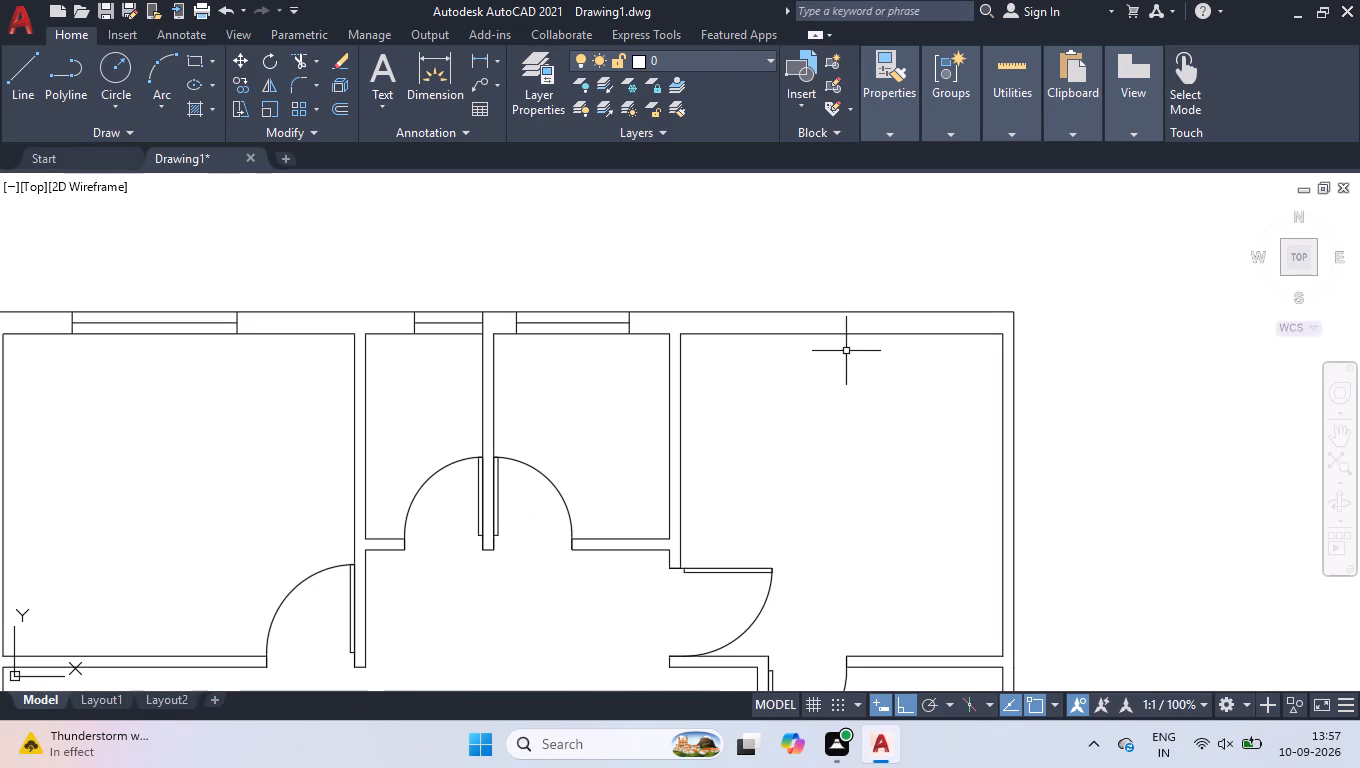
{"action": "scroll", "coordinate": [839, 334], "scroll_direction": "up", "scroll_amount": 1}
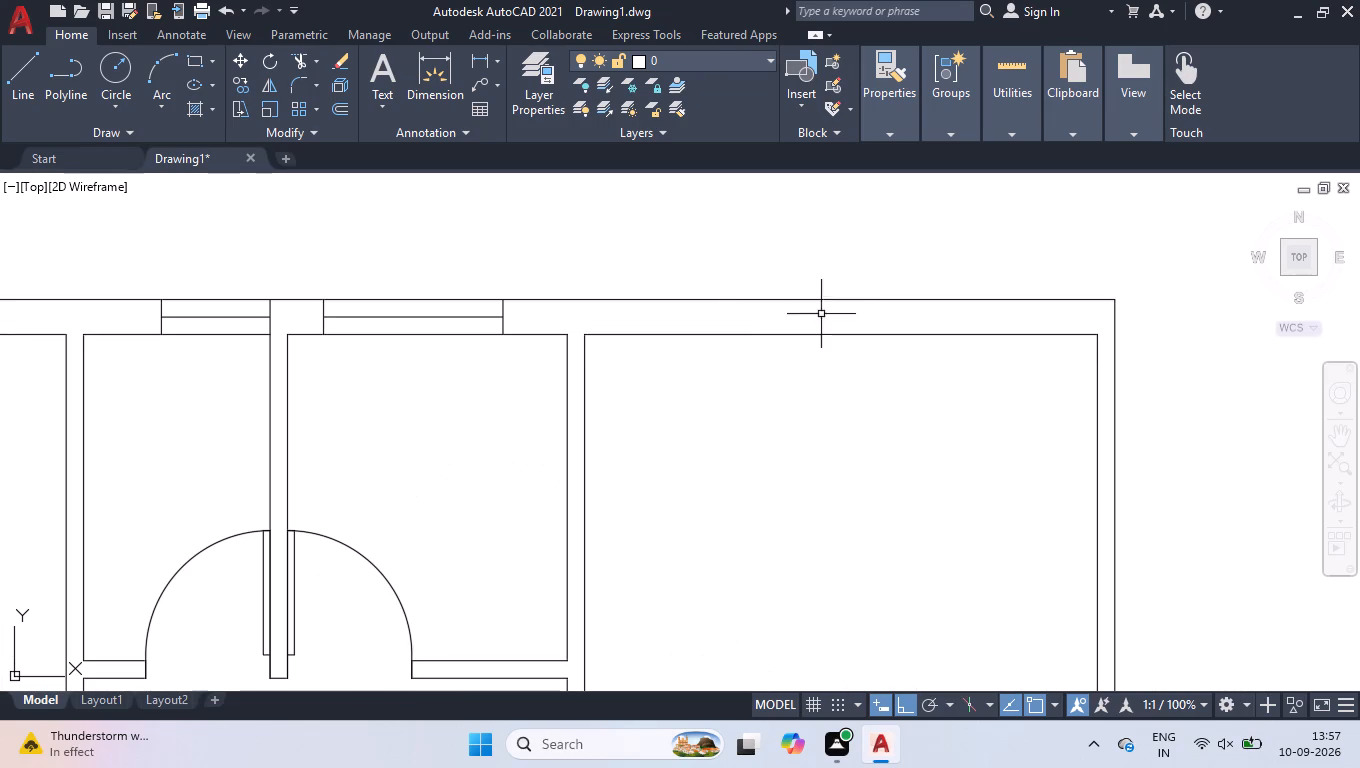
{"action": "key", "text": "space"}
{"action": "left_click", "coordinate": [716, 335]}
{"action": "left_click", "coordinate": [721, 302]}
{"action": "key", "text": "space"}
{"action": "key", "text": "space"}
{"action": "left_click", "coordinate": [919, 299]}
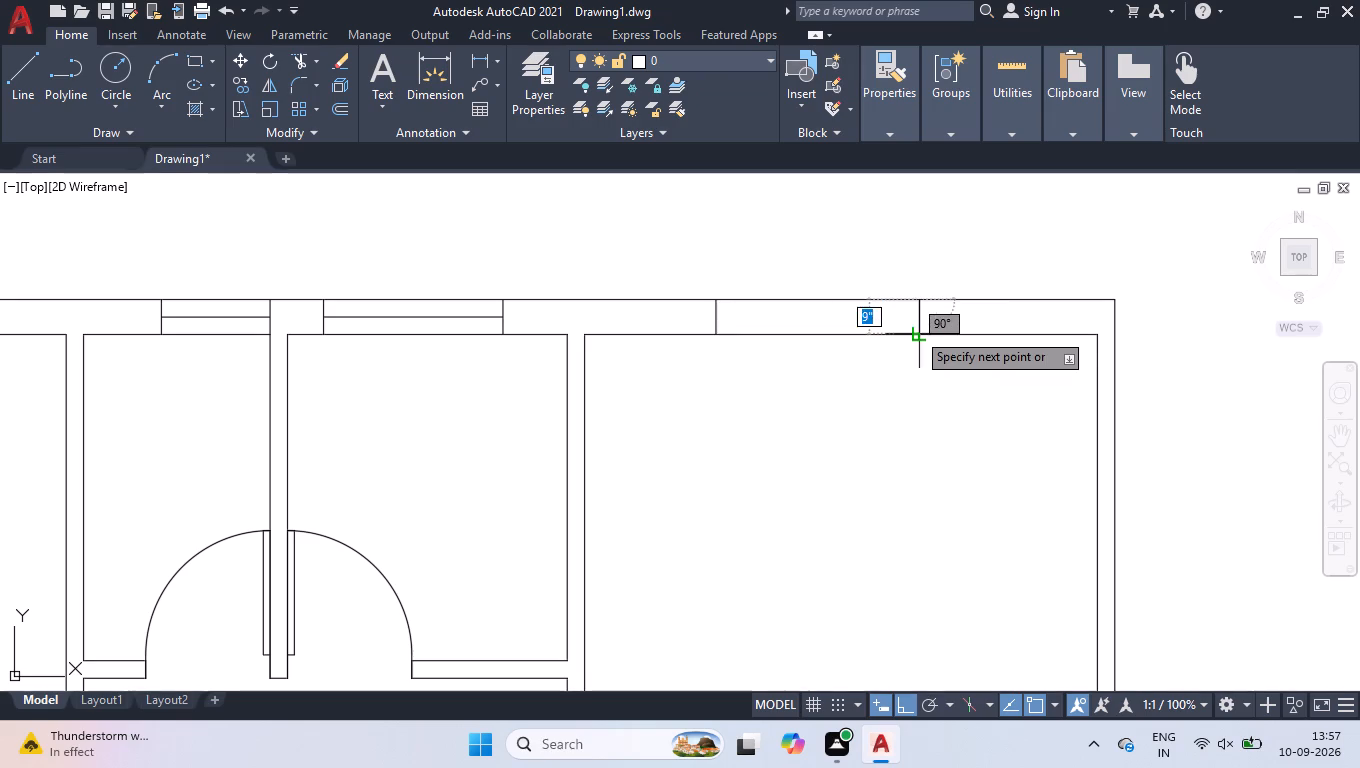
{"action": "left_click", "coordinate": [916, 331]}
{"action": "scroll", "coordinate": [906, 314], "scroll_direction": "up", "scroll_amount": 2}
{"action": "key", "text": "space"}
{"action": "key", "text": "space"}
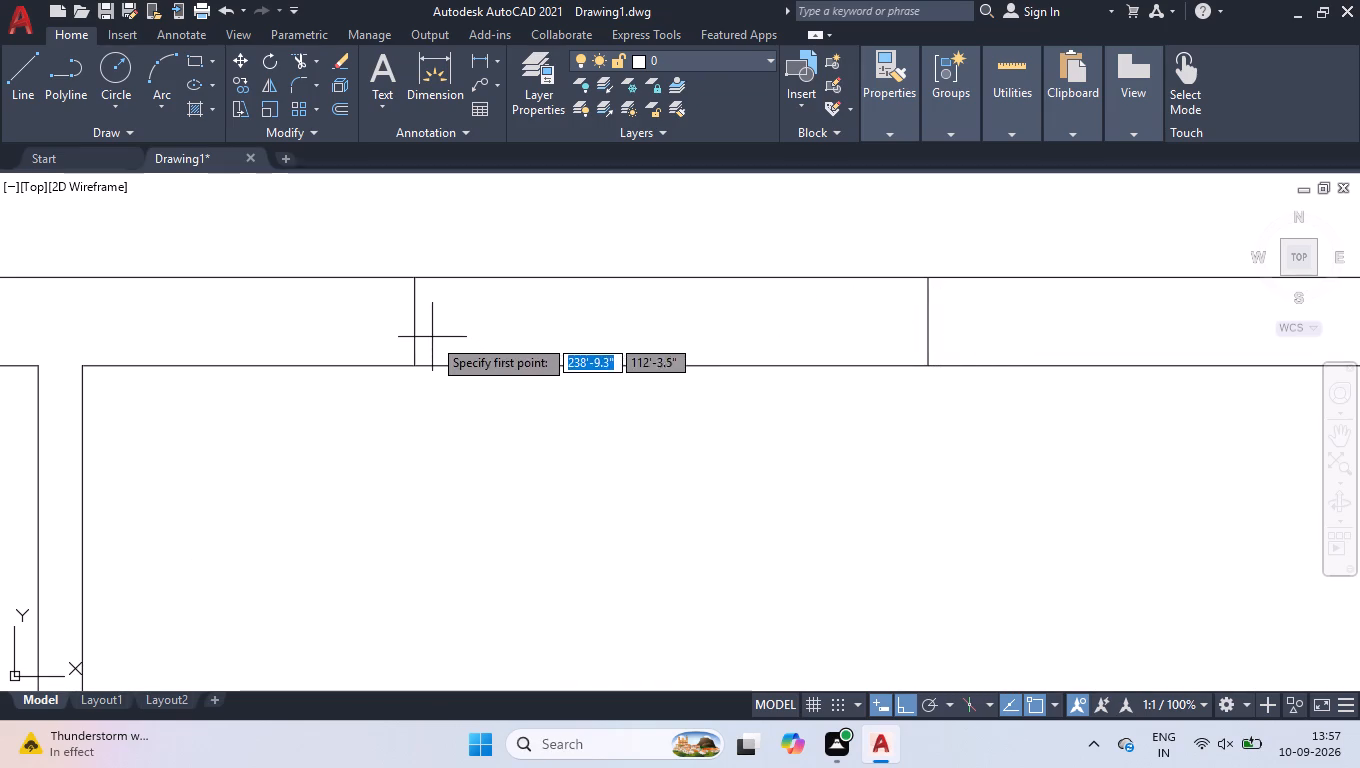
{"action": "left_click", "coordinate": [416, 326]}
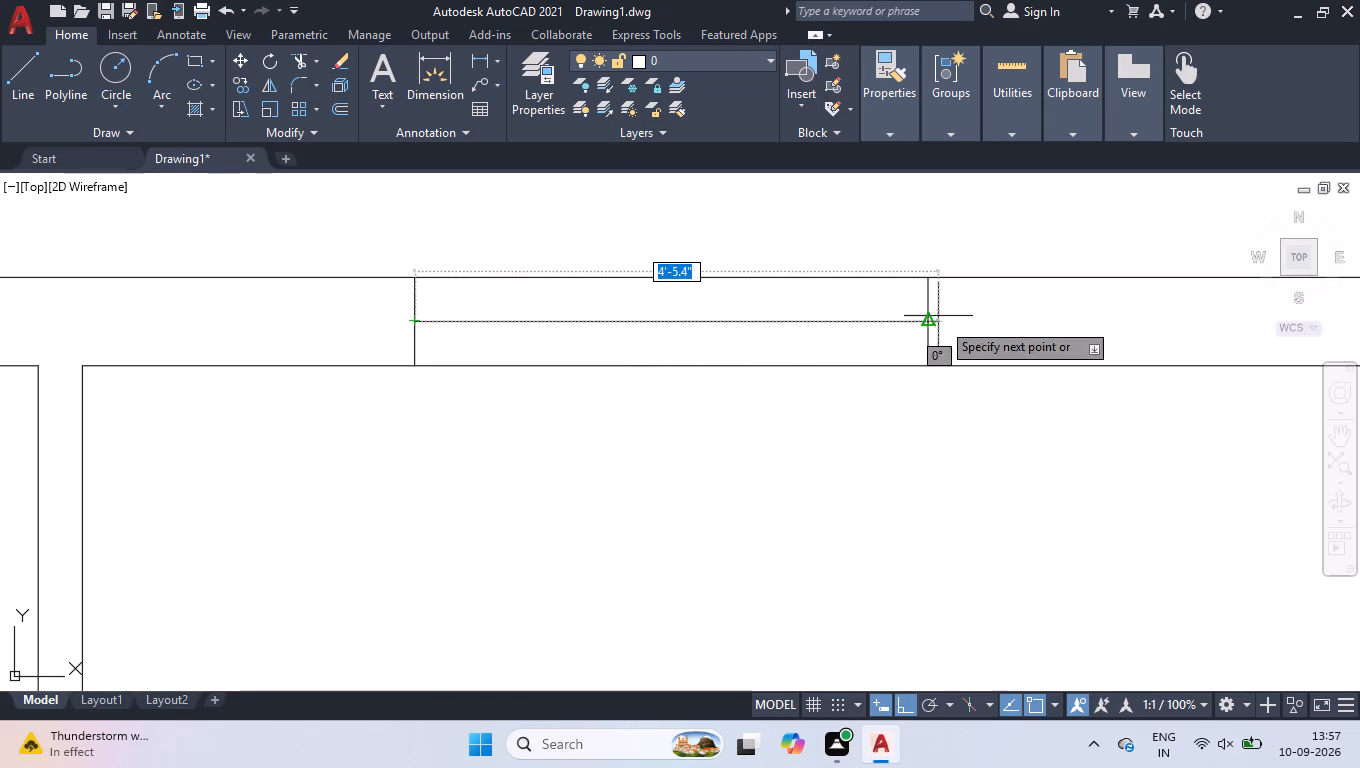
{"action": "left_click", "coordinate": [932, 322]}
{"action": "key", "text": "space"}
Draw a window about 2'-4" long in the small room's right exterior wall, adding an upper jamb and a centre line from the existing lower jamb line.
{"action": "scroll", "coordinate": [926, 322], "scroll_direction": "down", "scroll_amount": 3}
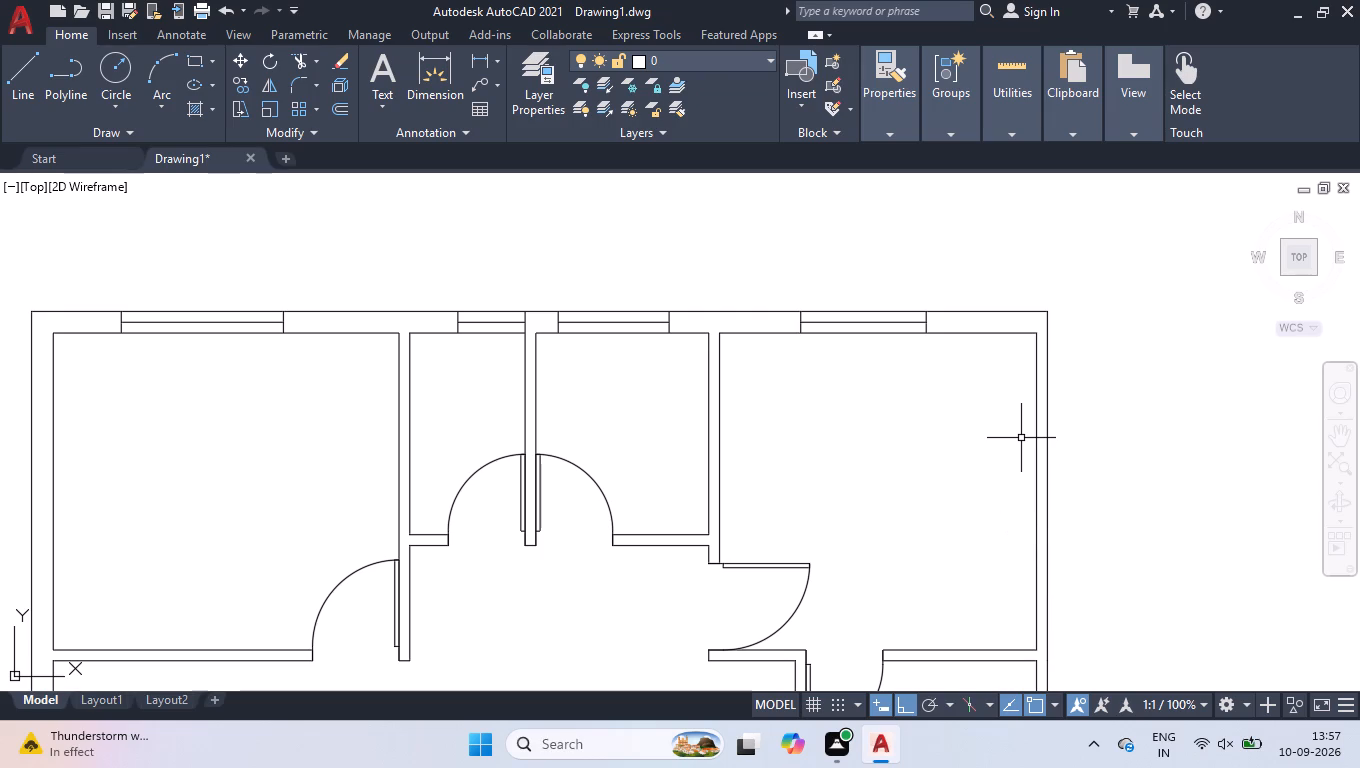
{"action": "scroll", "coordinate": [1021, 438], "scroll_direction": "down", "scroll_amount": 2}
{"action": "scroll", "coordinate": [1045, 567], "scroll_direction": "up", "scroll_amount": 1}
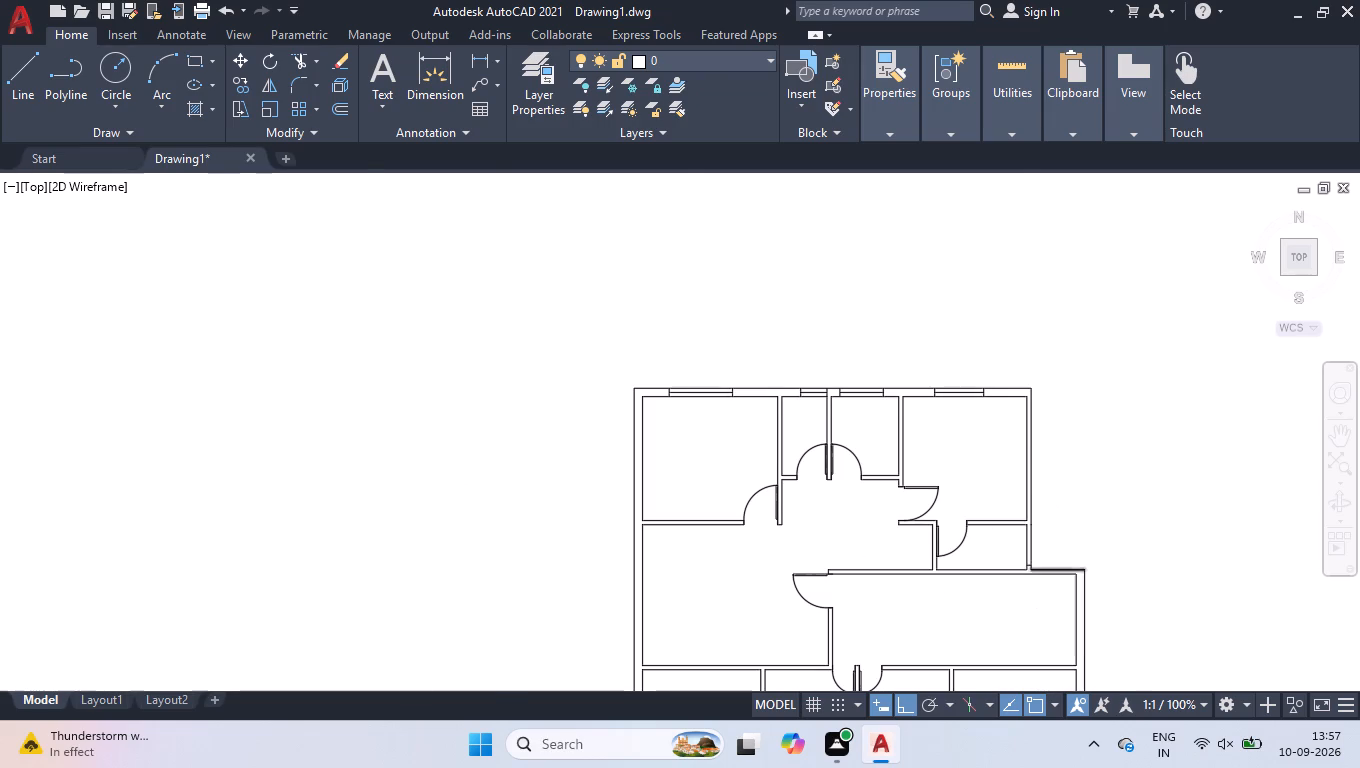
{"action": "scroll", "coordinate": [1045, 567], "scroll_direction": "up", "scroll_amount": 1}
{"action": "key", "text": "space"}
{"action": "scroll", "coordinate": [990, 544], "scroll_direction": "up", "scroll_amount": 2}
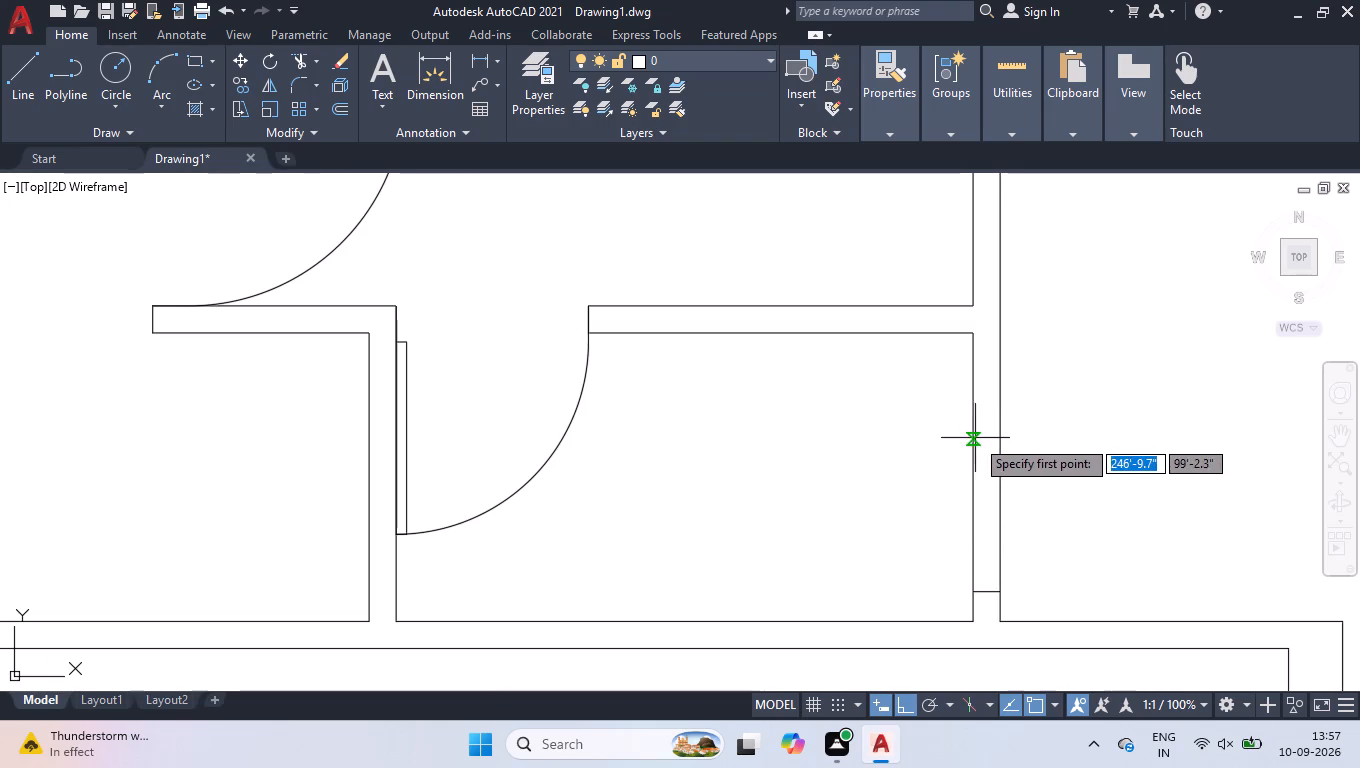
{"action": "left_click", "coordinate": [973, 421]}
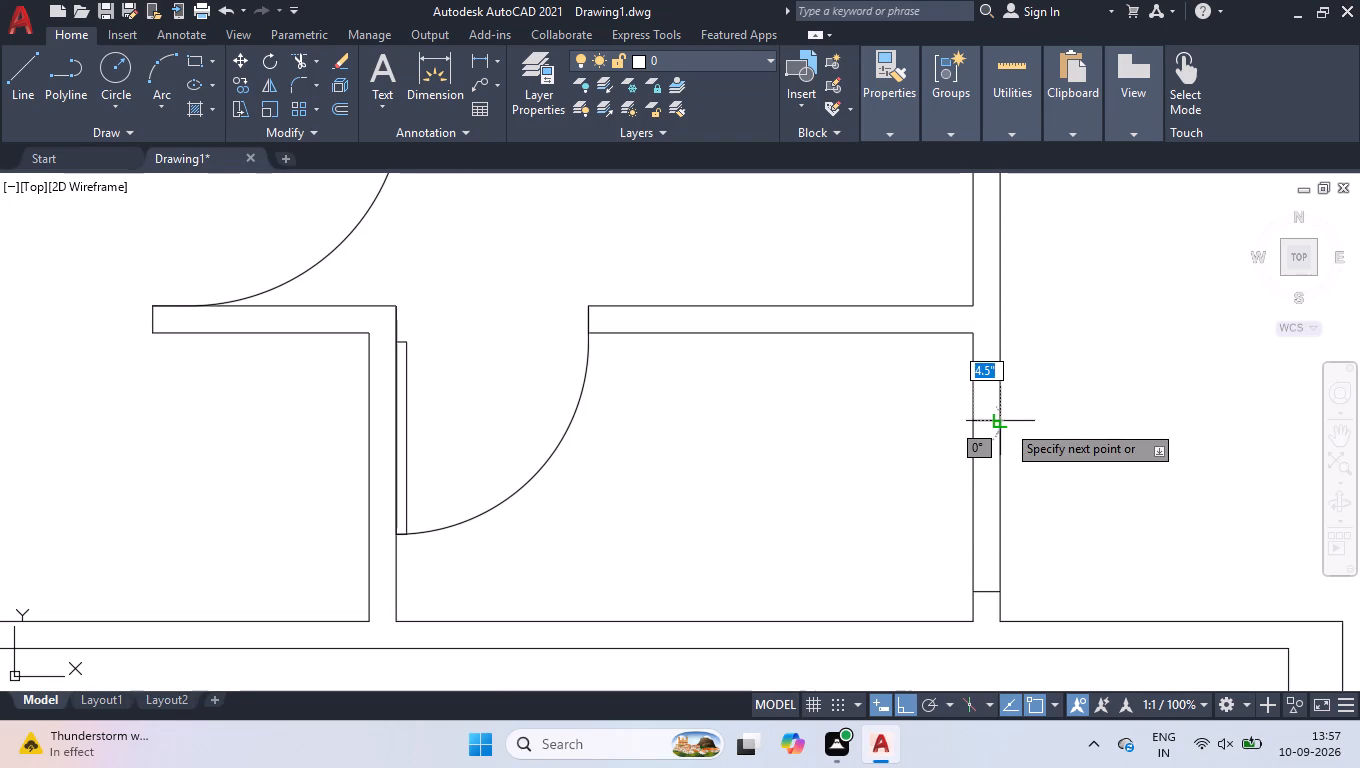
{"action": "left_click", "coordinate": [1006, 423]}
{"action": "key", "text": "space"}
{"action": "scroll", "coordinate": [1005, 585], "scroll_direction": "up", "scroll_amount": 1}
{"action": "key", "text": "space"}
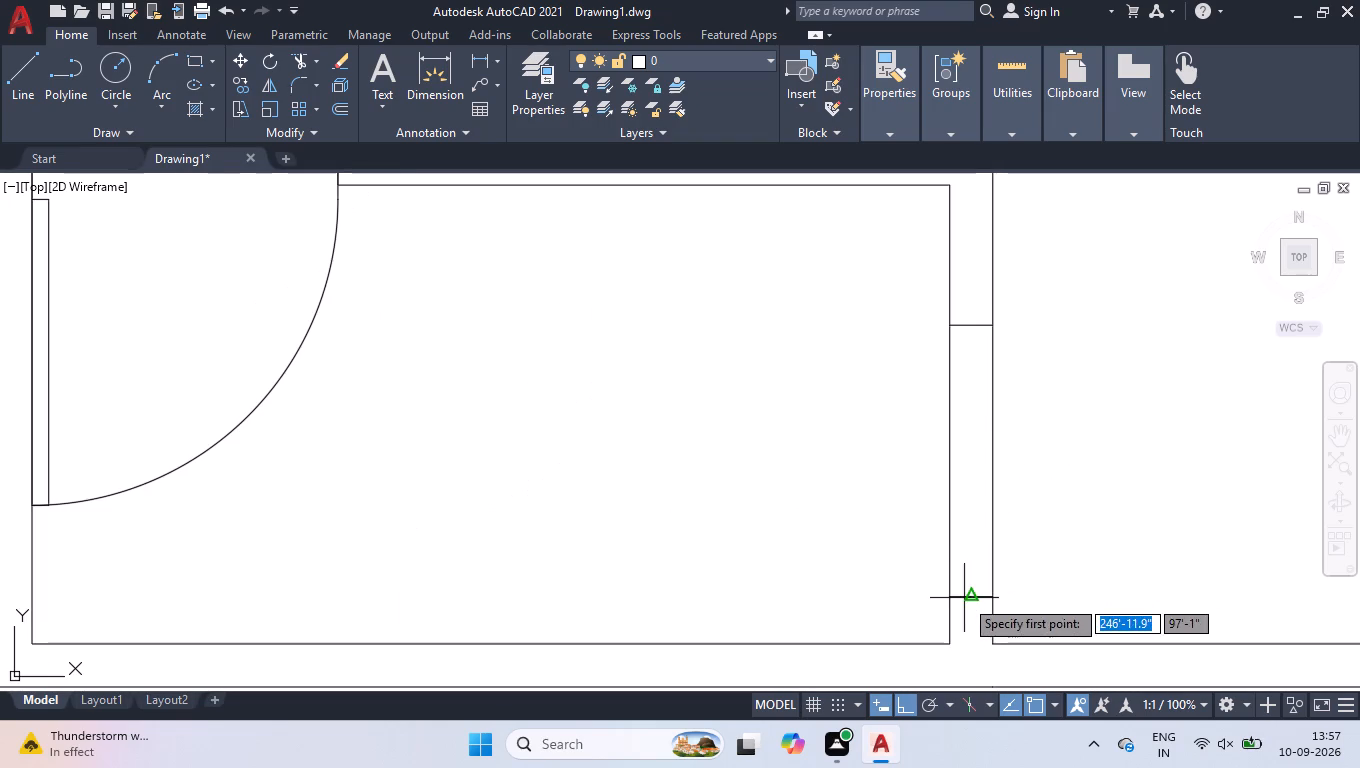
{"action": "left_click", "coordinate": [974, 600]}
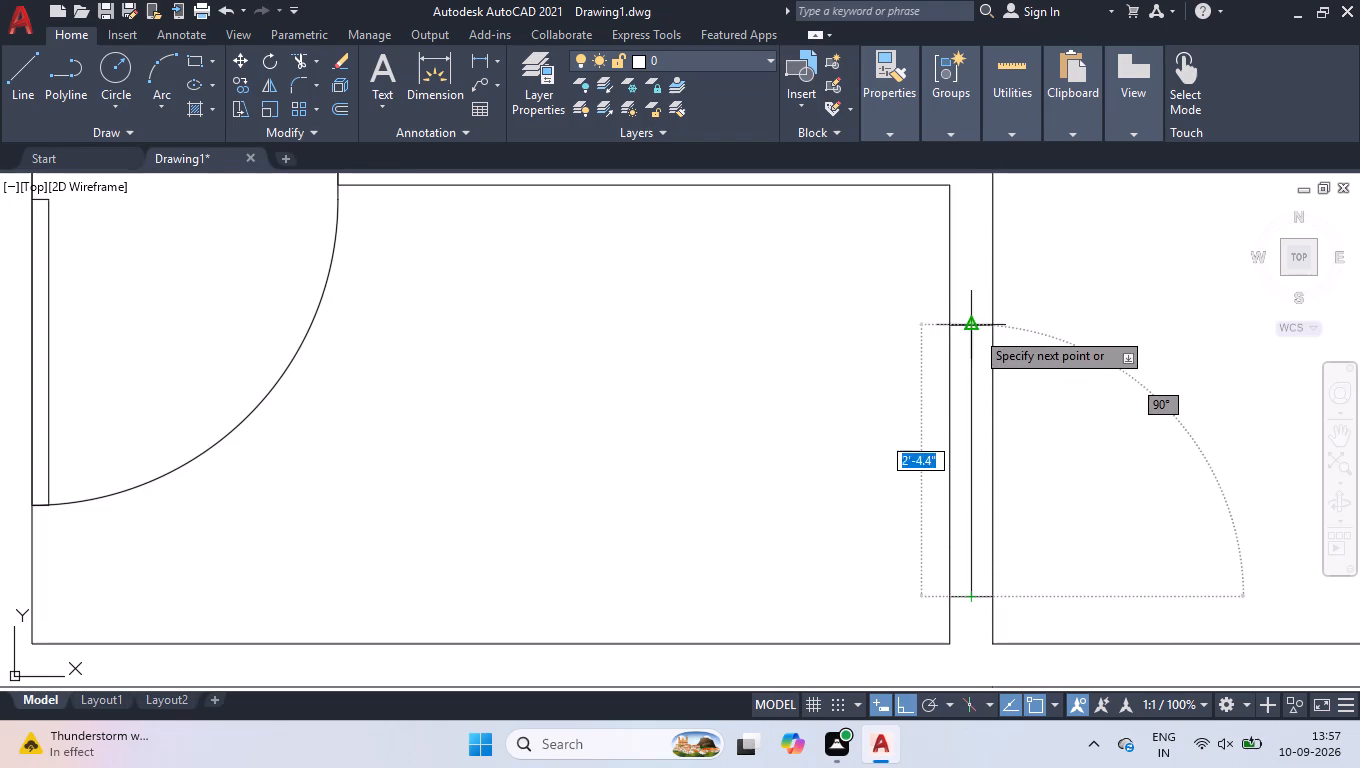
{"action": "left_click", "coordinate": [975, 330]}
{"action": "key", "text": "space"}
{"action": "scroll", "coordinate": [983, 425], "scroll_direction": "down", "scroll_amount": 2}
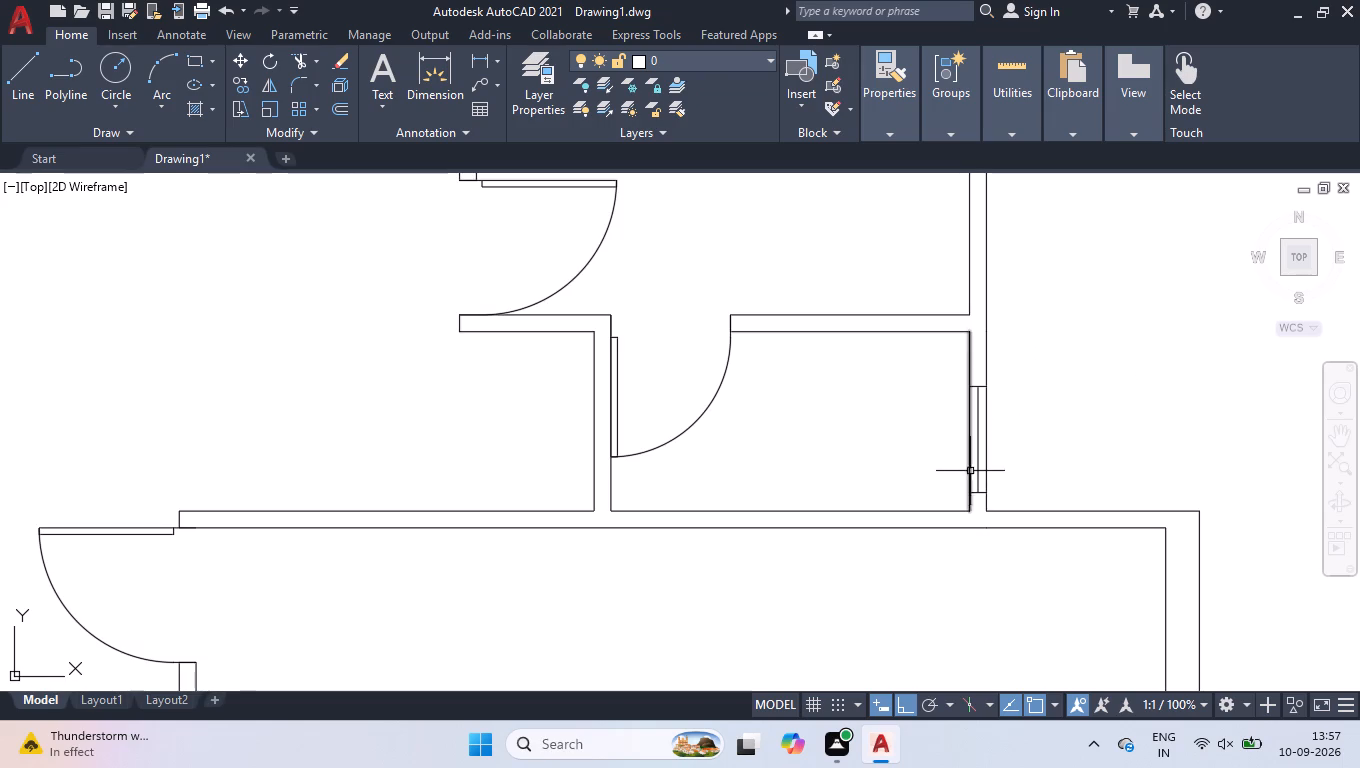
{"action": "scroll", "coordinate": [1036, 487], "scroll_direction": "down", "scroll_amount": 2}
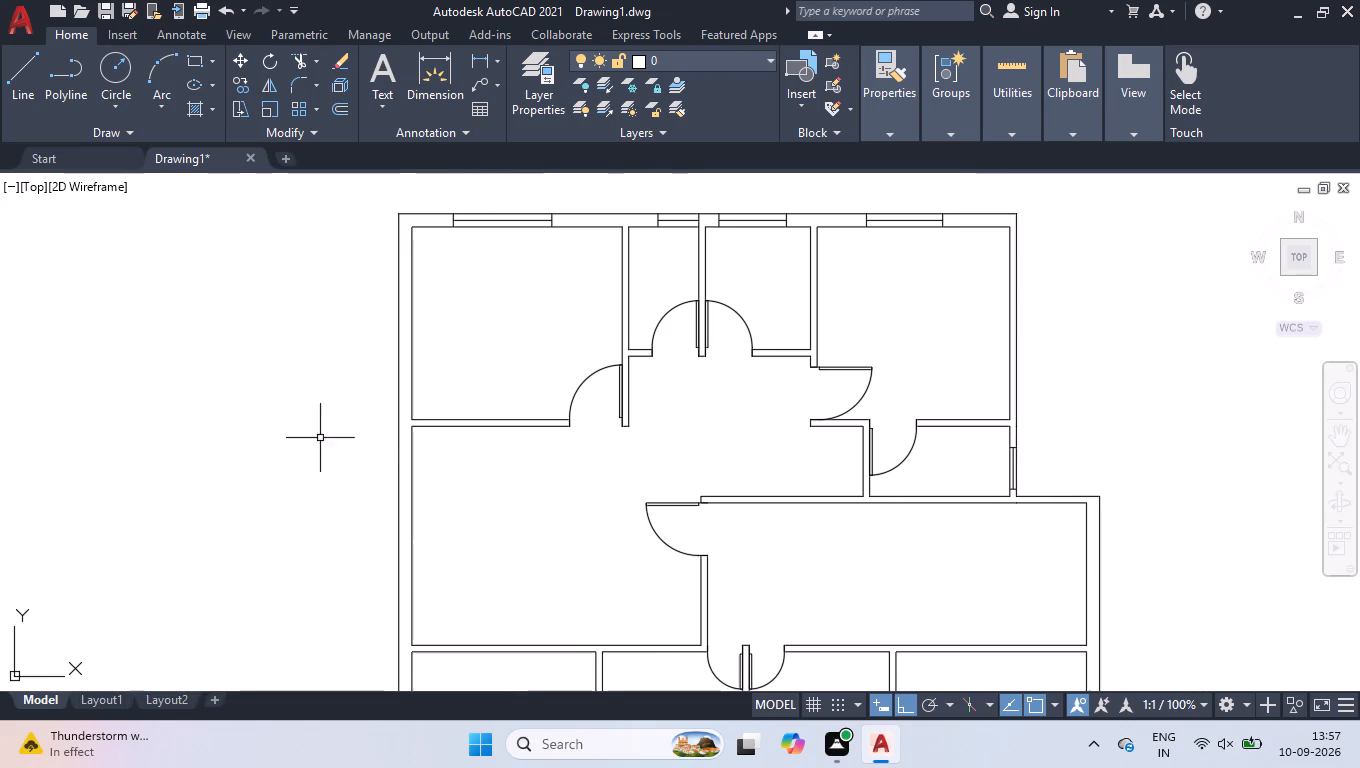
Draw a window in the left exterior wall of the upper block's left corner room, with two jambs and a centre line.
{"action": "key", "text": "space"}
{"action": "scroll", "coordinate": [385, 282], "scroll_direction": "up", "scroll_amount": 1}
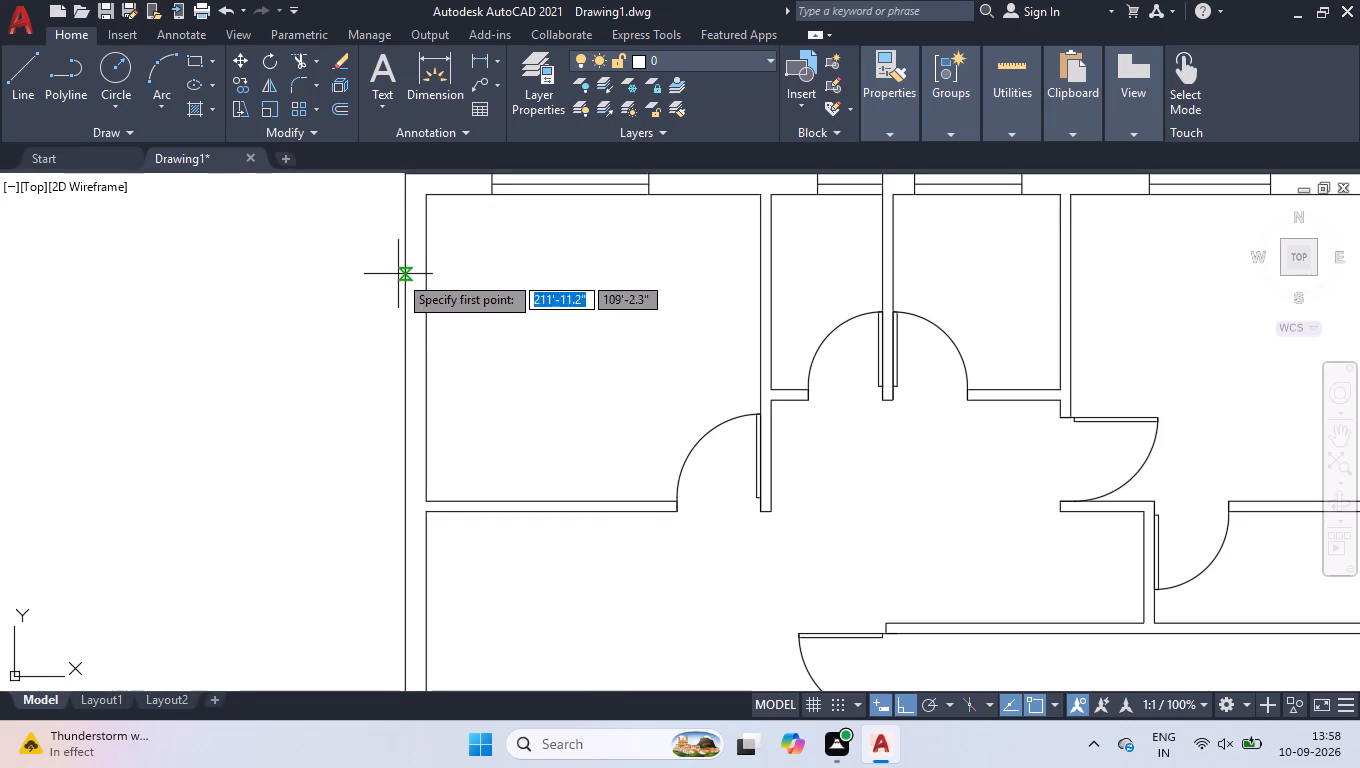
{"action": "left_click", "coordinate": [400, 271]}
{"action": "left_click", "coordinate": [422, 275]}
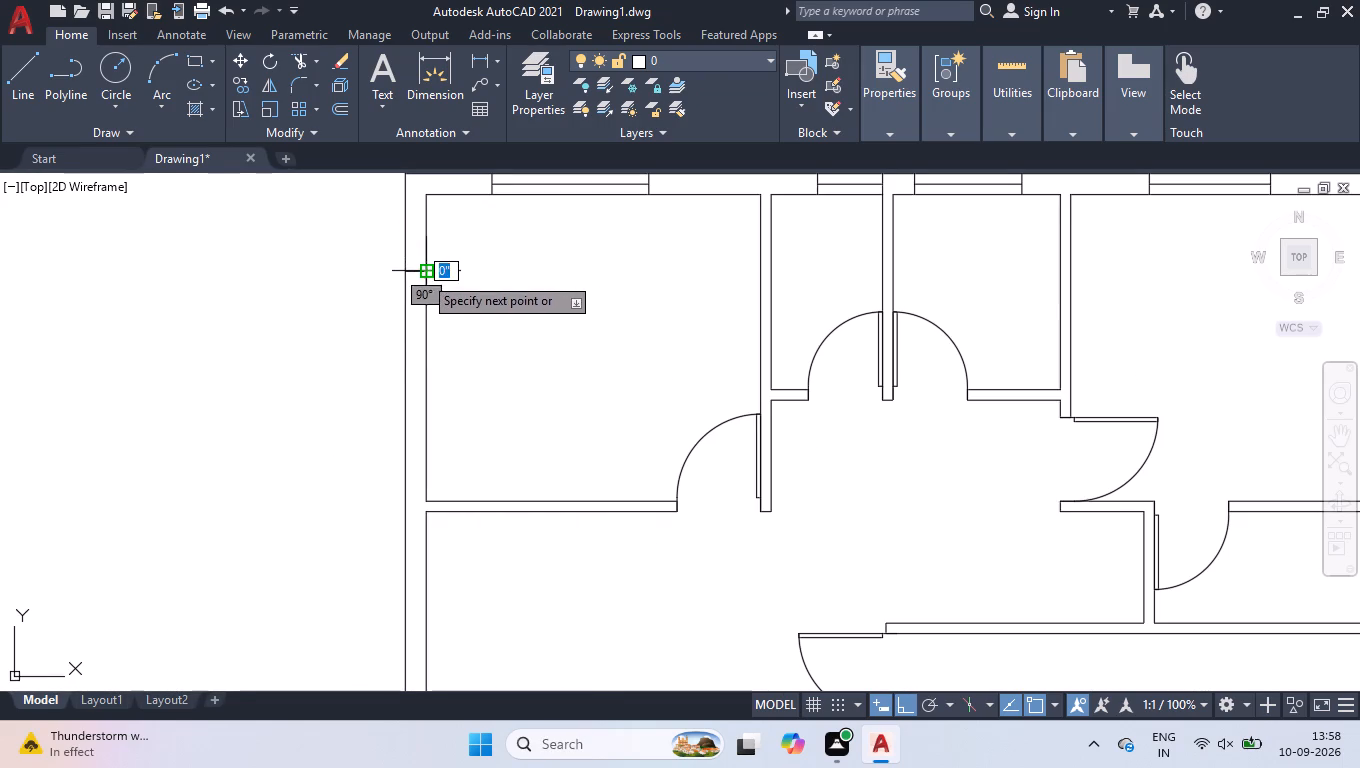
{"action": "key", "text": "space"}
{"action": "key", "text": "space"}
{"action": "left_click", "coordinate": [401, 403]}
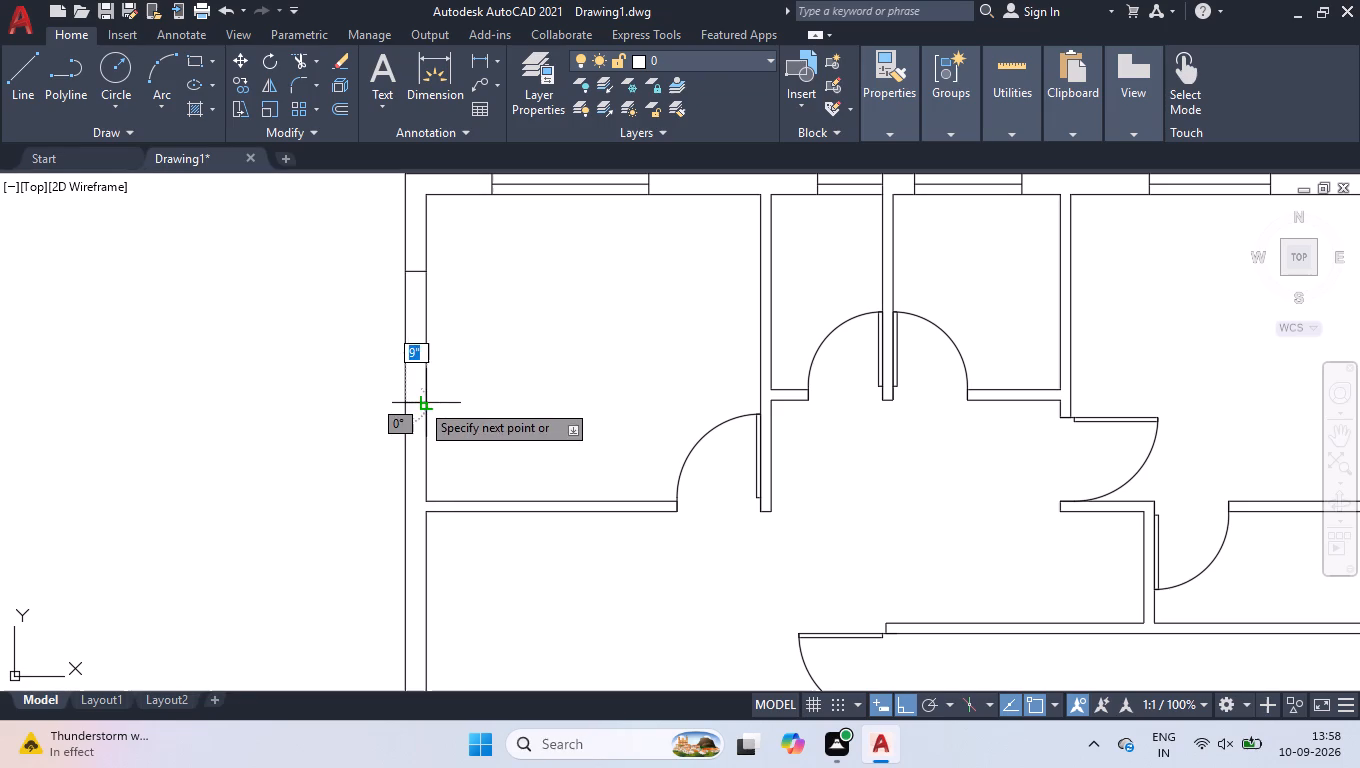
{"action": "left_click", "coordinate": [420, 402]}
{"action": "key", "text": "space"}
{"action": "key", "text": "space"}
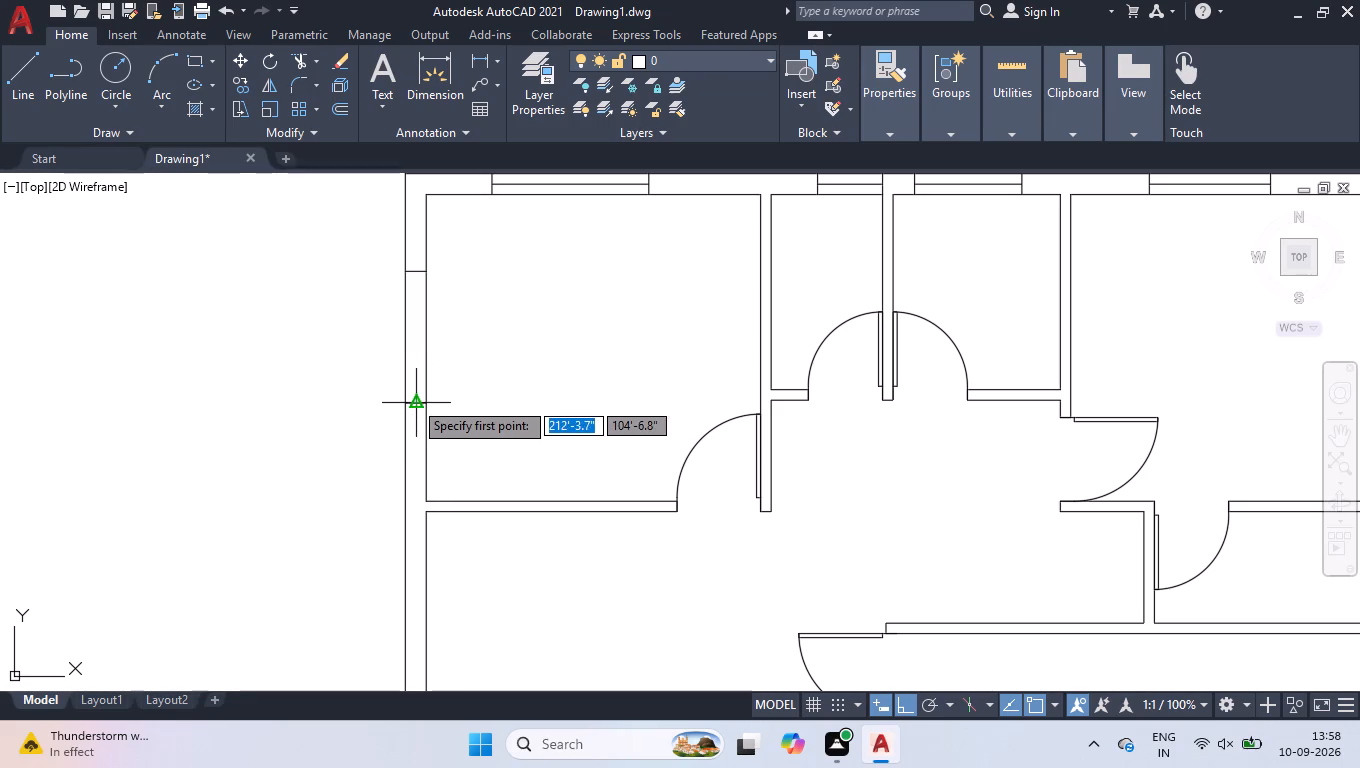
{"action": "left_click", "coordinate": [413, 400]}
{"action": "left_click", "coordinate": [417, 274]}
{"action": "key", "text": "space"}
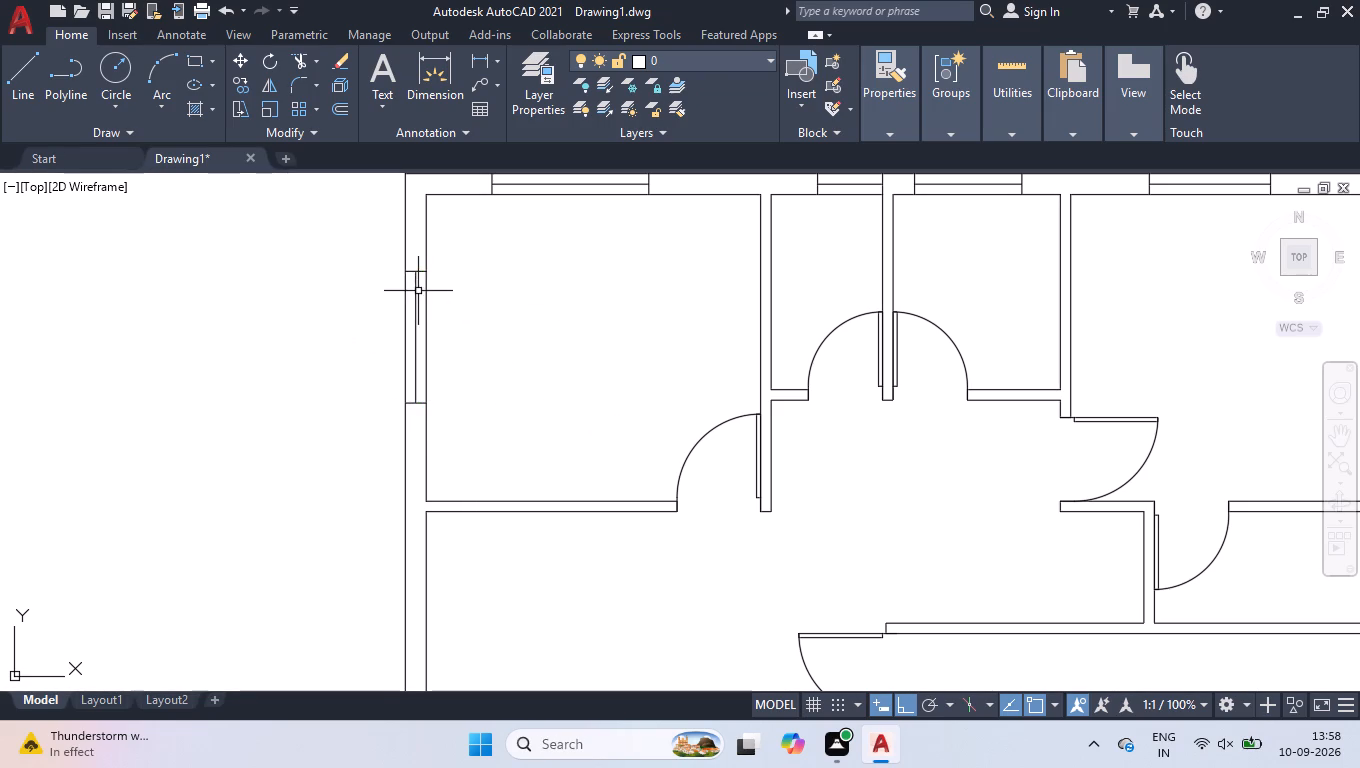
Draw a window in the left exterior wall of the large room below it, using two jamb lines joined by a centre line.
{"action": "scroll", "coordinate": [431, 304], "scroll_direction": "down", "scroll_amount": 2}
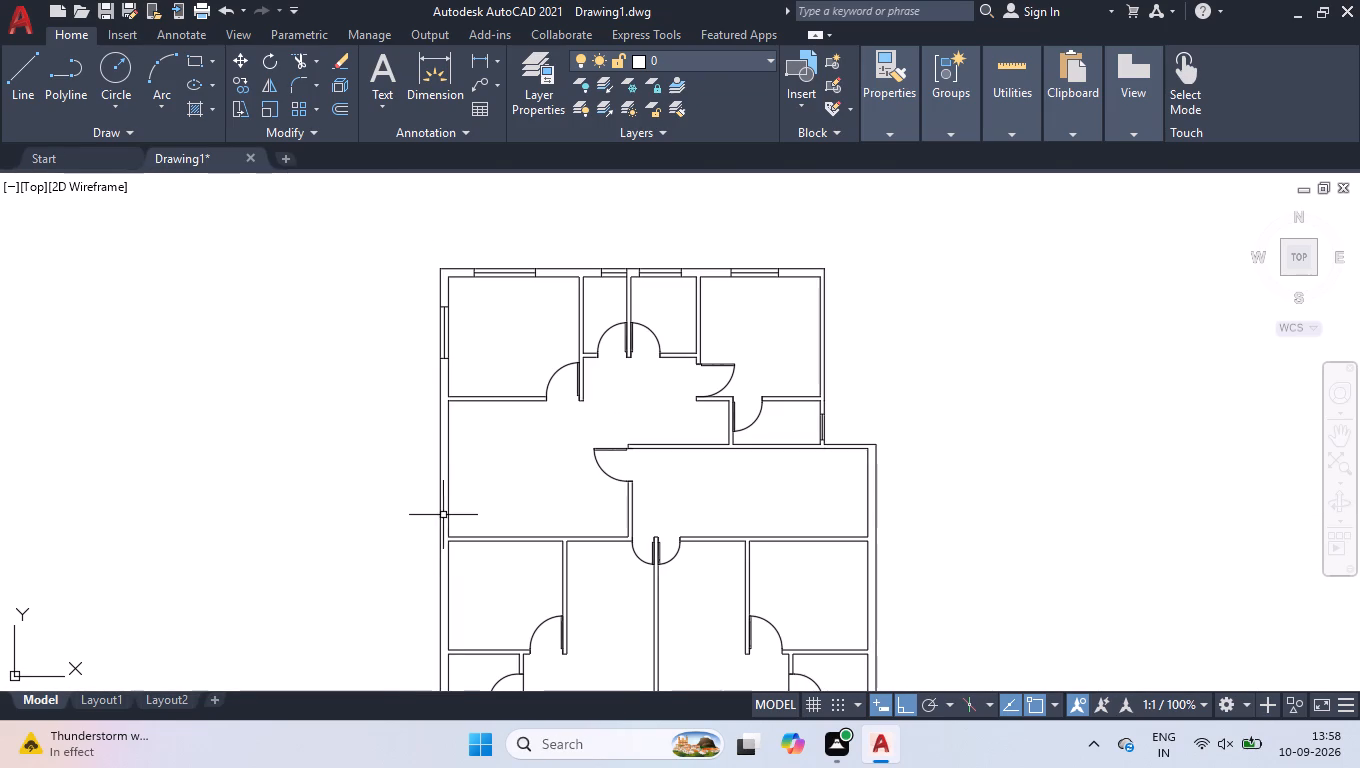
{"action": "scroll", "coordinate": [444, 512], "scroll_direction": "up", "scroll_amount": 2}
{"action": "key", "text": "space"}
{"action": "left_click", "coordinate": [435, 323]}
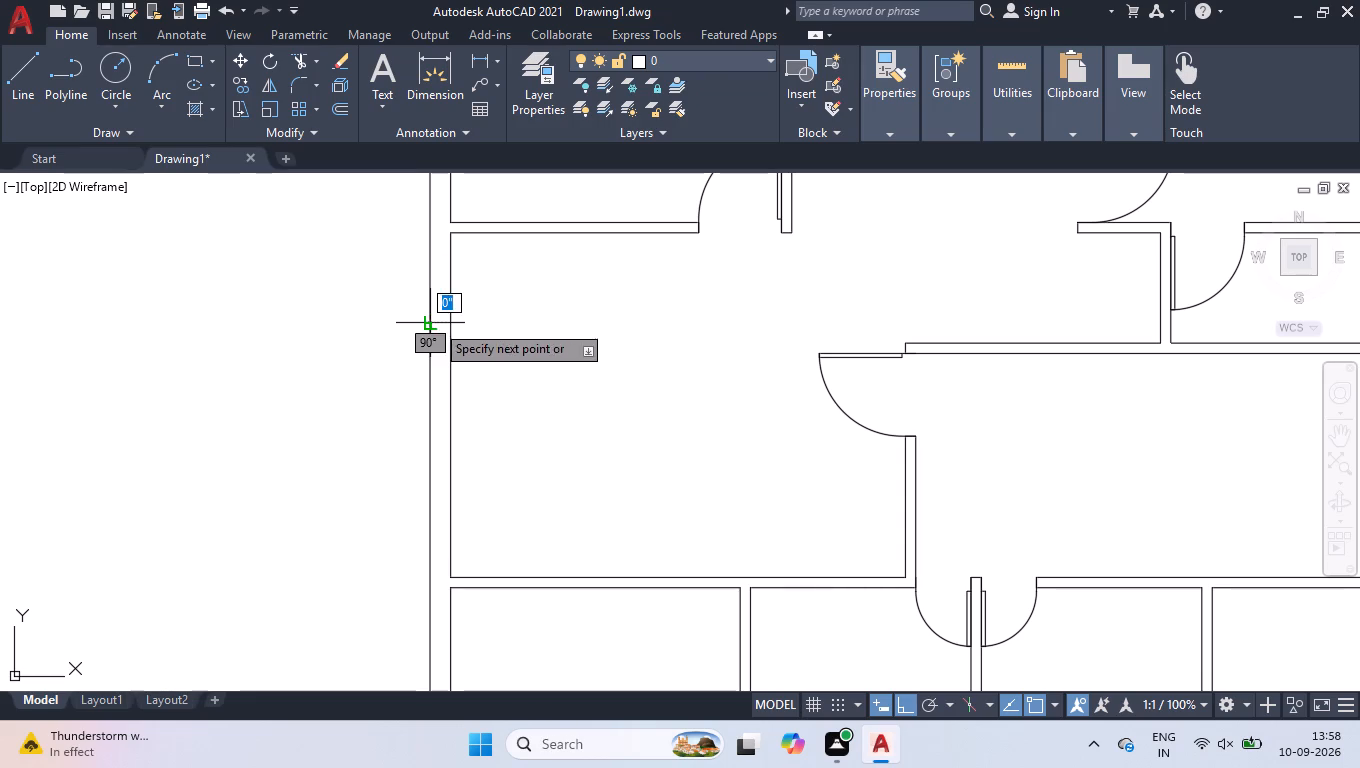
{"action": "left_click", "coordinate": [451, 326]}
{"action": "key", "text": "space"}
{"action": "key", "text": "space"}
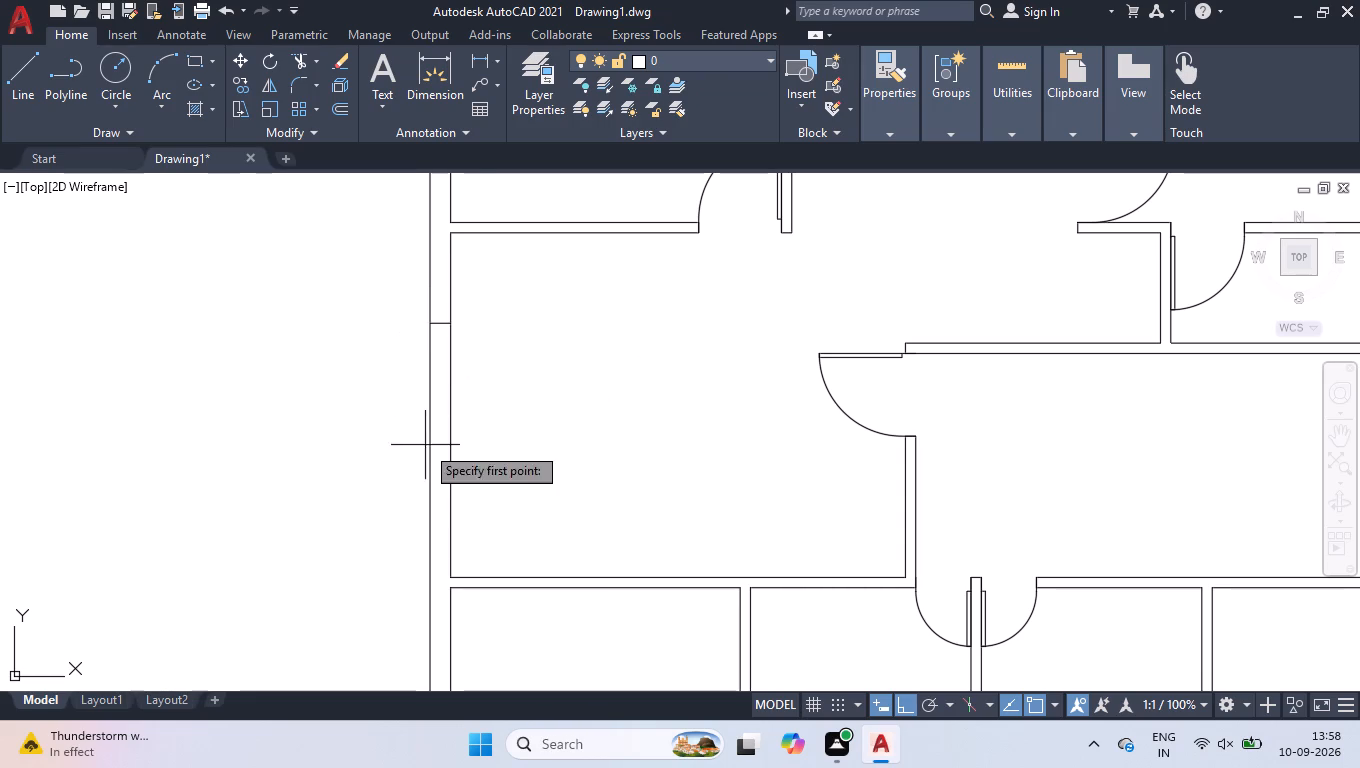
{"action": "left_click", "coordinate": [431, 472]}
{"action": "left_click", "coordinate": [448, 470]}
{"action": "key", "text": "space"}
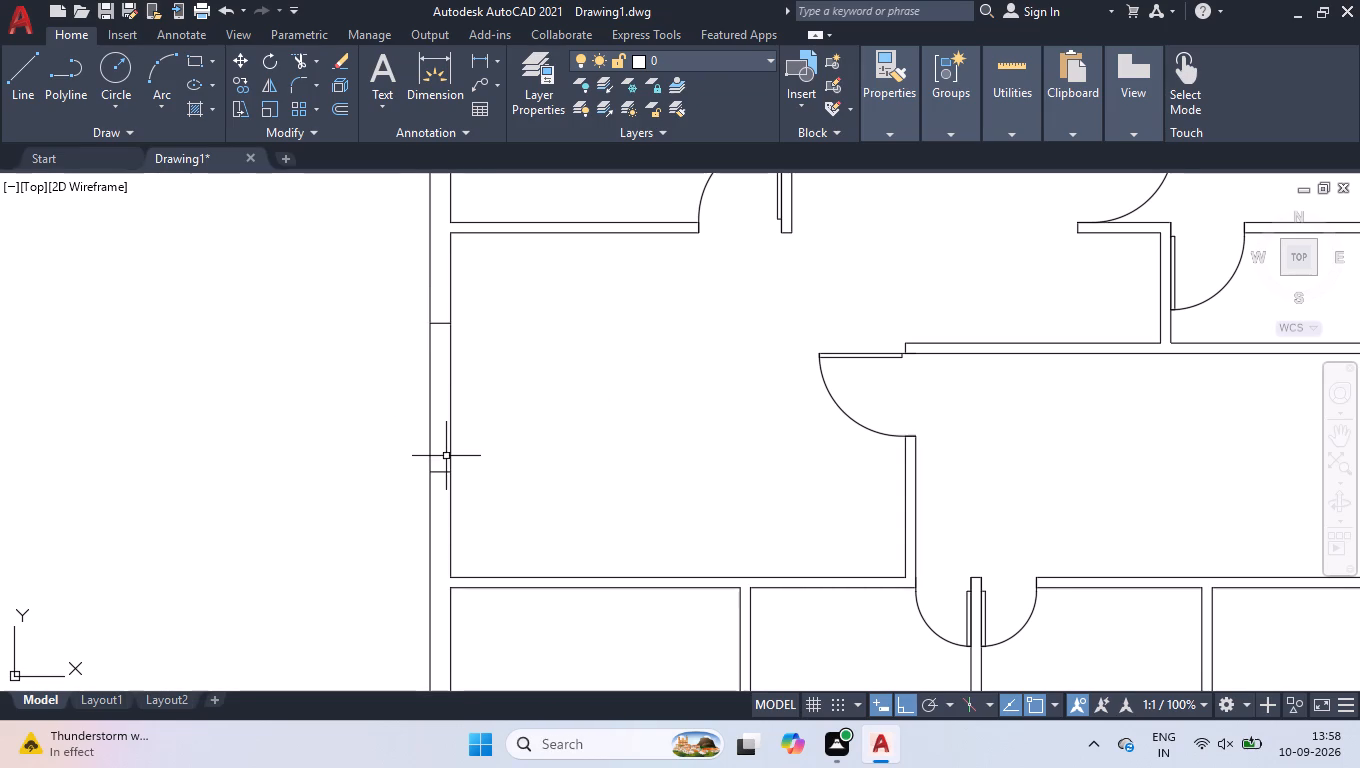
{"action": "scroll", "coordinate": [446, 447], "scroll_direction": "up", "scroll_amount": 1}
{"action": "key", "text": "space"}
{"action": "left_click", "coordinate": [435, 486]}
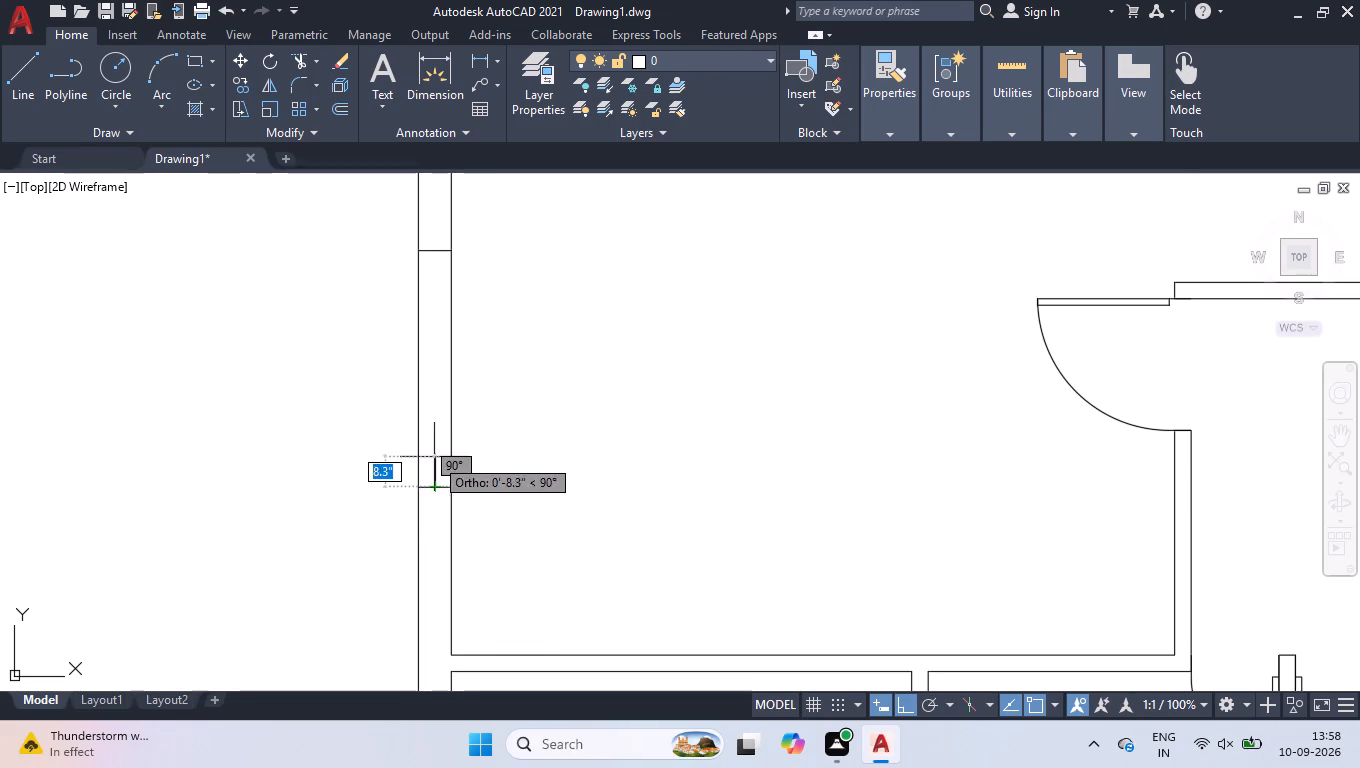
{"action": "left_click", "coordinate": [434, 250]}
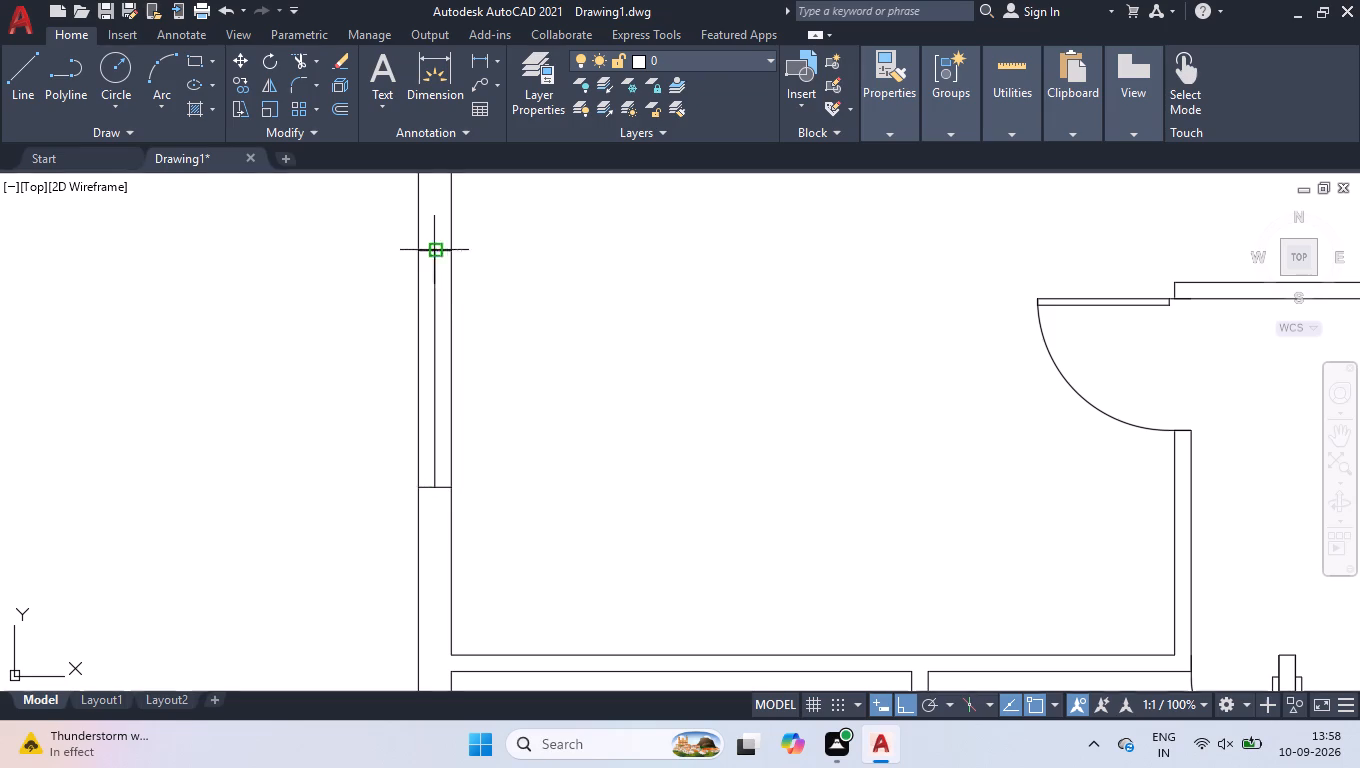
{"action": "key", "text": "space"}
Draw a window in the left exterior wall of the lower left unit's uppermost room, with two jambs and a centre line.
{"action": "scroll", "coordinate": [519, 435], "scroll_direction": "down", "scroll_amount": 3}
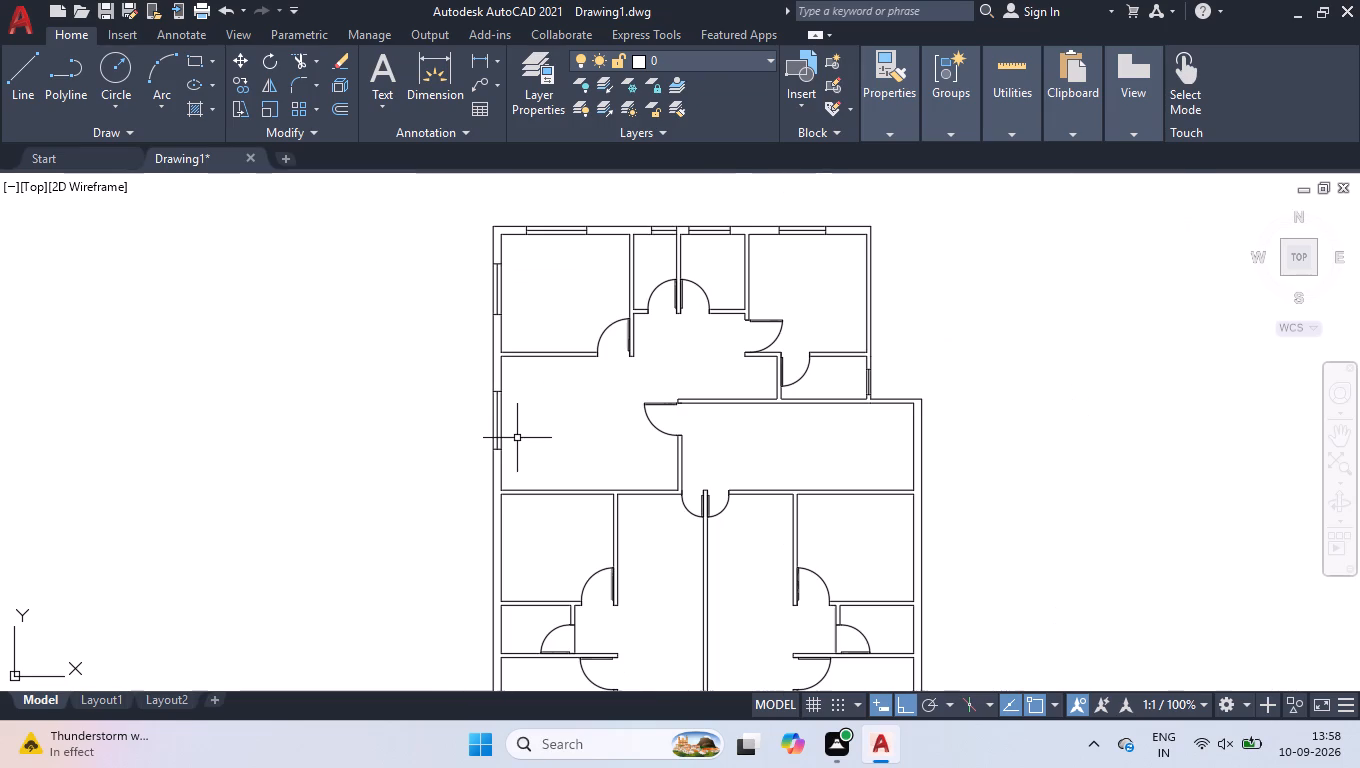
{"action": "scroll", "coordinate": [497, 611], "scroll_direction": "up", "scroll_amount": 2}
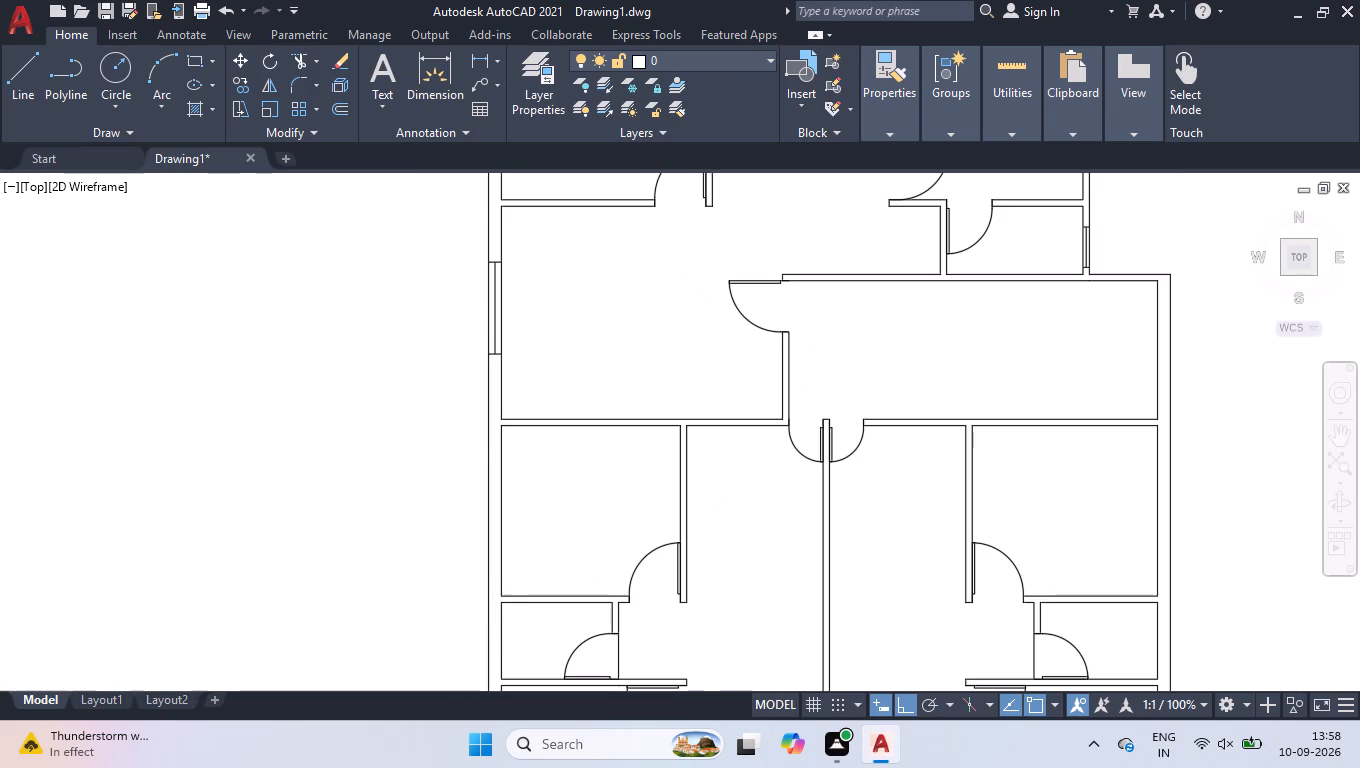
{"action": "scroll", "coordinate": [498, 593], "scroll_direction": "up", "scroll_amount": 1}
{"action": "scroll", "coordinate": [498, 593], "scroll_direction": "down", "scroll_amount": 1}
{"action": "key", "text": "space"}
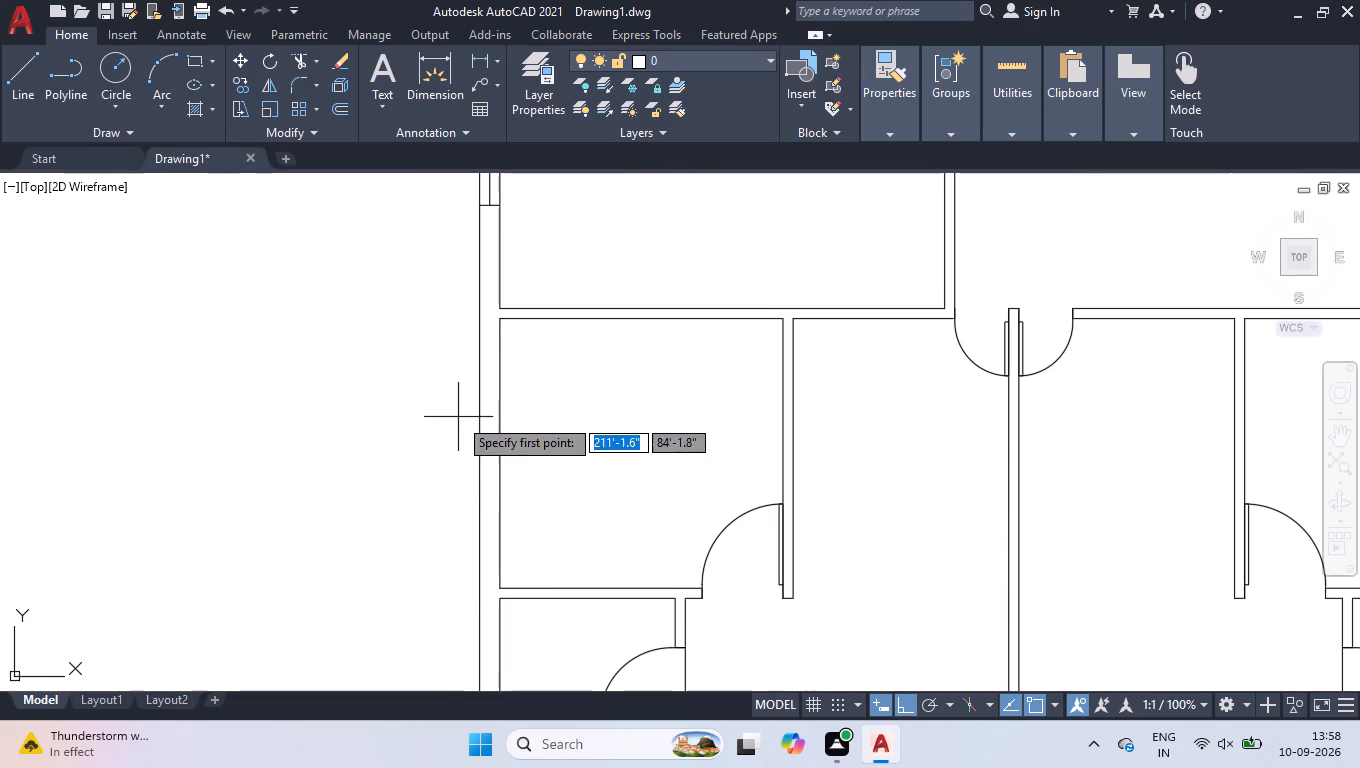
{"action": "left_click", "coordinate": [476, 400]}
{"action": "left_click", "coordinate": [494, 400]}
{"action": "key", "text": "space"}
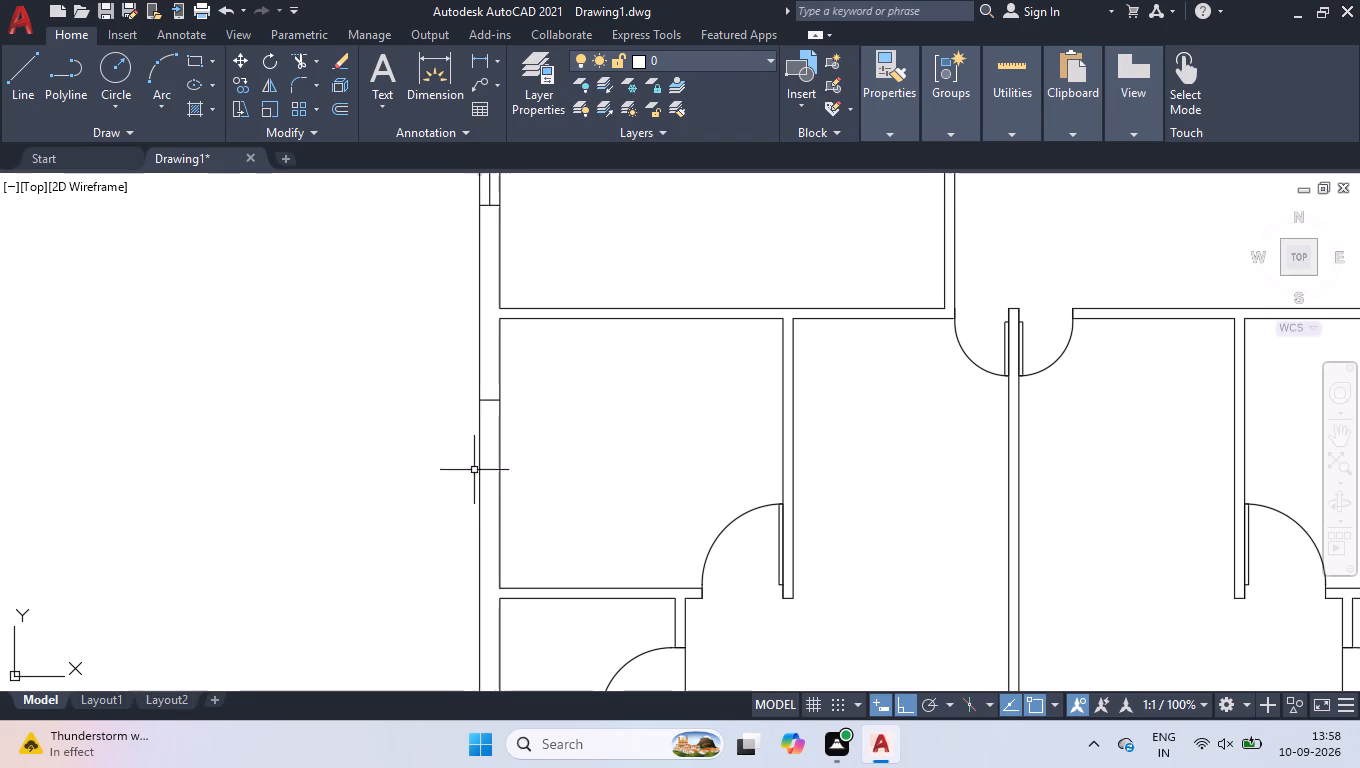
{"action": "key", "text": "space"}
{"action": "left_click", "coordinate": [478, 517]}
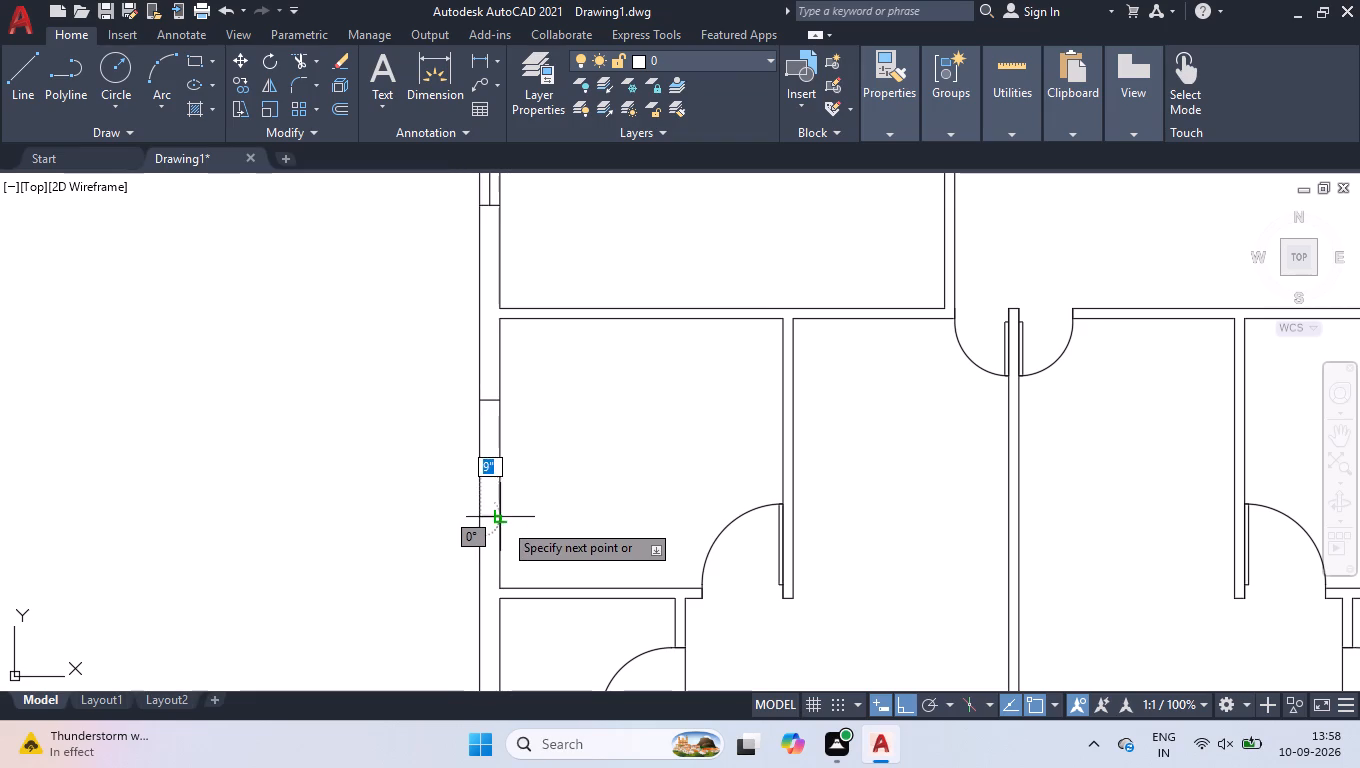
{"action": "left_click", "coordinate": [504, 519]}
{"action": "key", "text": "space"}
{"action": "scroll", "coordinate": [500, 501], "scroll_direction": "up", "scroll_amount": 2}
{"action": "key", "text": "space"}
{"action": "left_click", "coordinate": [472, 542]}
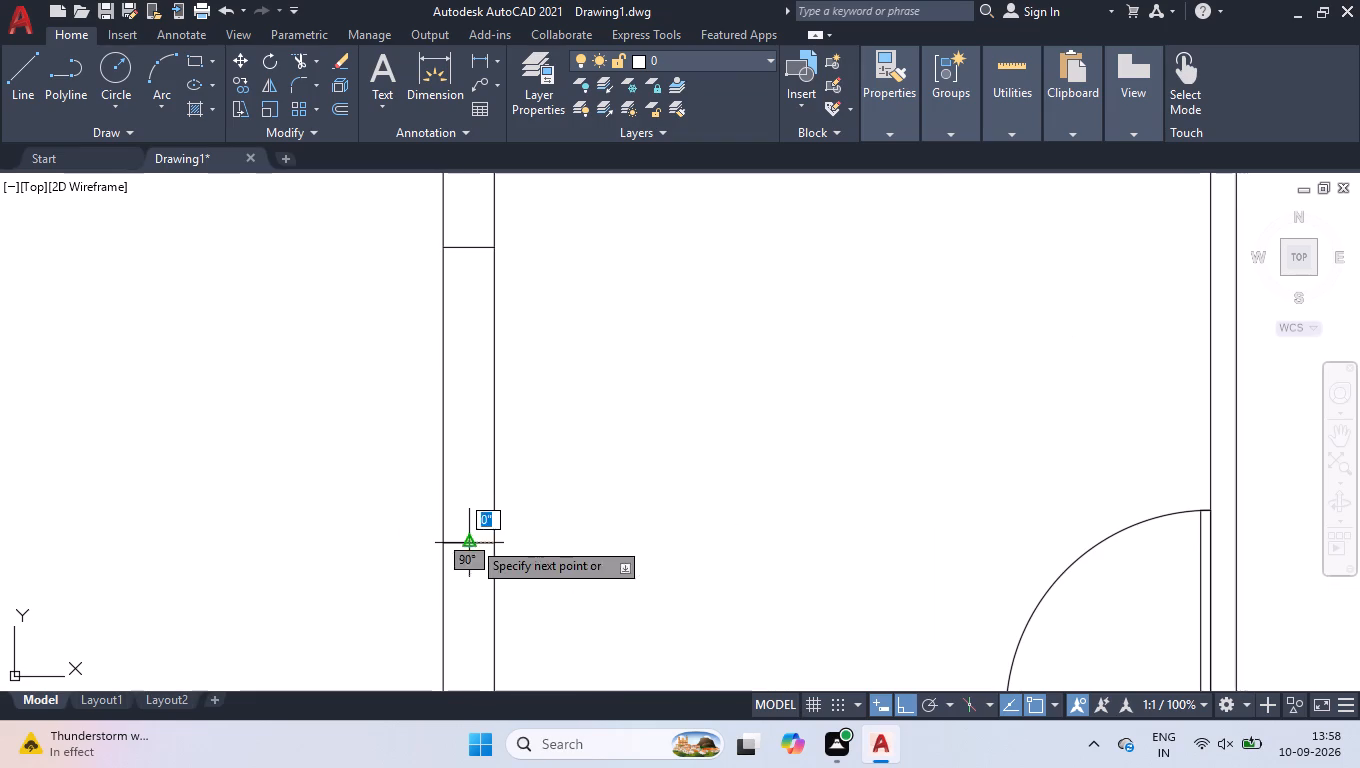
{"action": "left_click", "coordinate": [472, 250]}
{"action": "key", "text": "space"}
Draw a window in the small room's left exterior wall below, with its lower jamb in line with the lower partition's upper face.
{"action": "scroll", "coordinate": [550, 401], "scroll_direction": "down", "scroll_amount": 2}
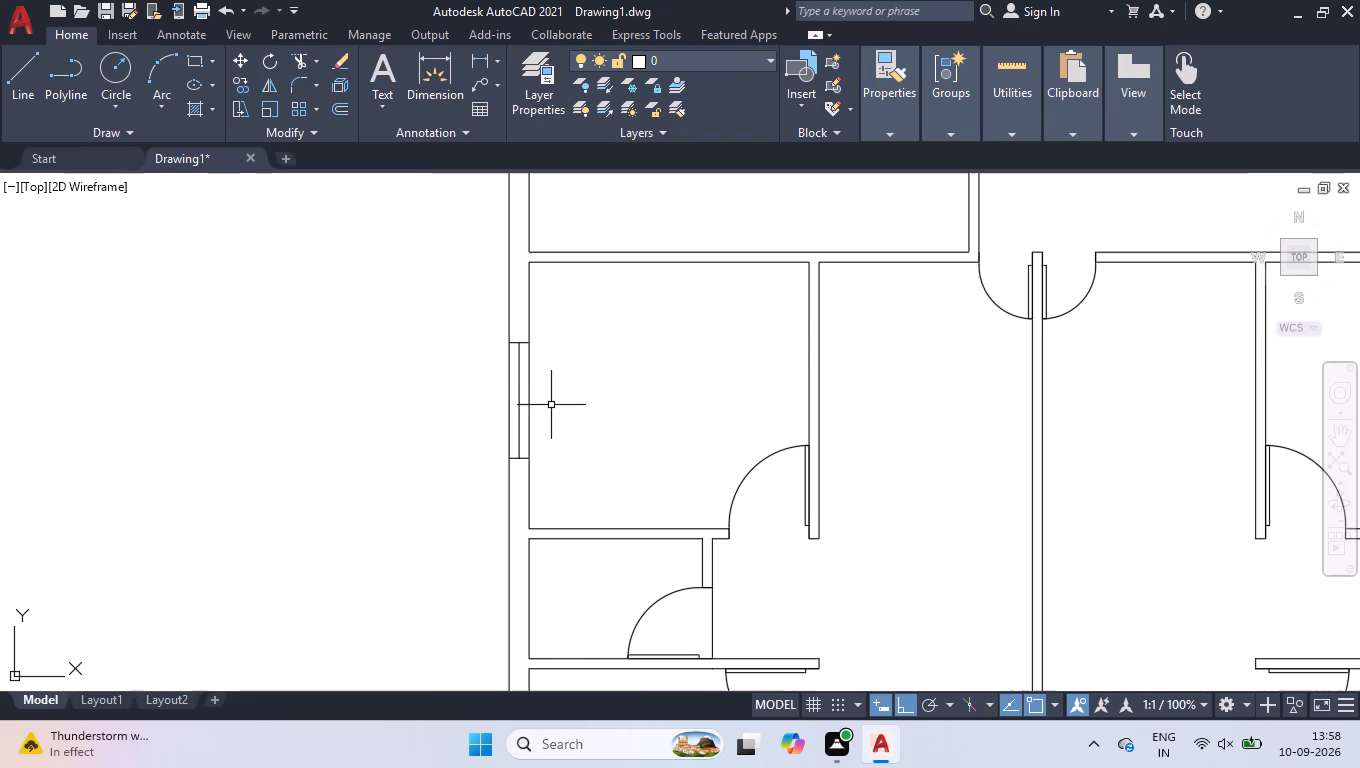
{"action": "scroll", "coordinate": [564, 404], "scroll_direction": "down", "scroll_amount": 2}
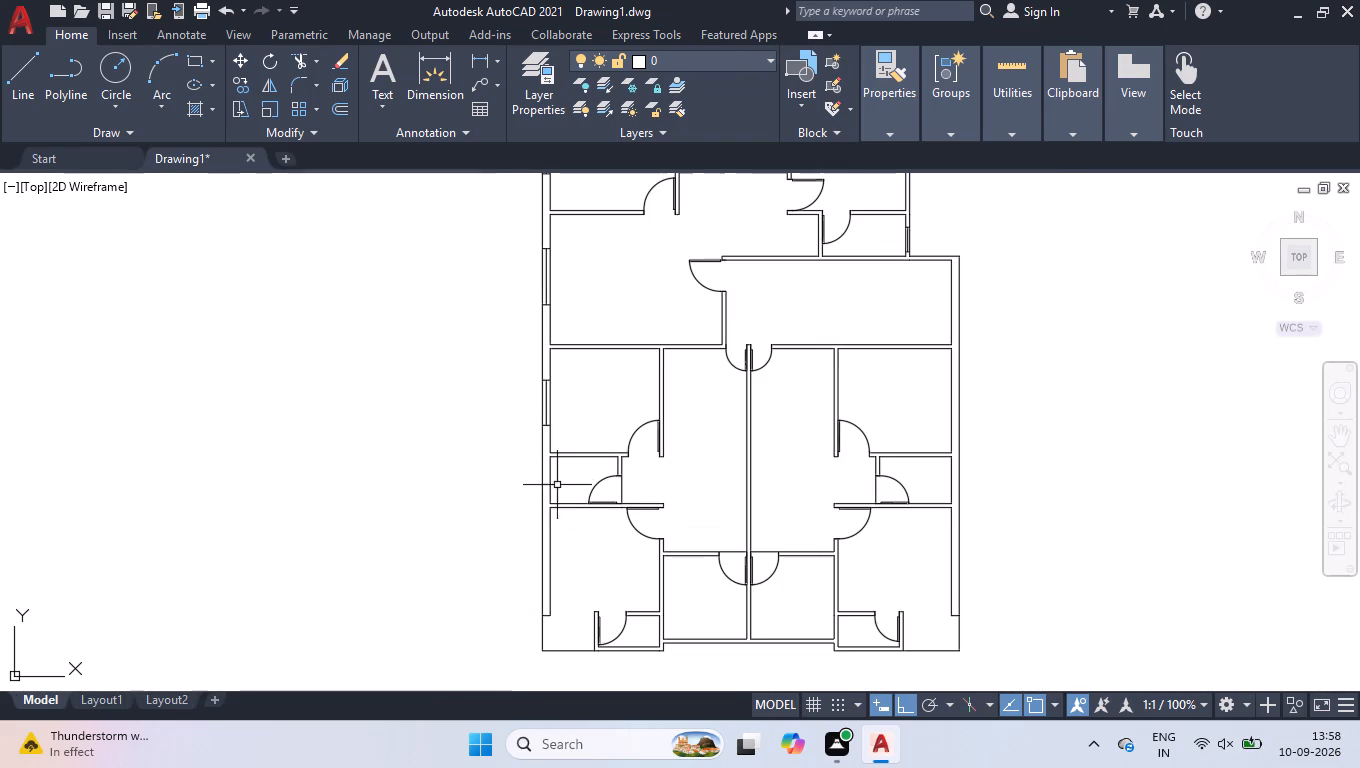
{"action": "scroll", "coordinate": [548, 499], "scroll_direction": "up", "scroll_amount": 3}
{"action": "key", "text": "space"}
{"action": "left_click", "coordinate": [540, 522]}
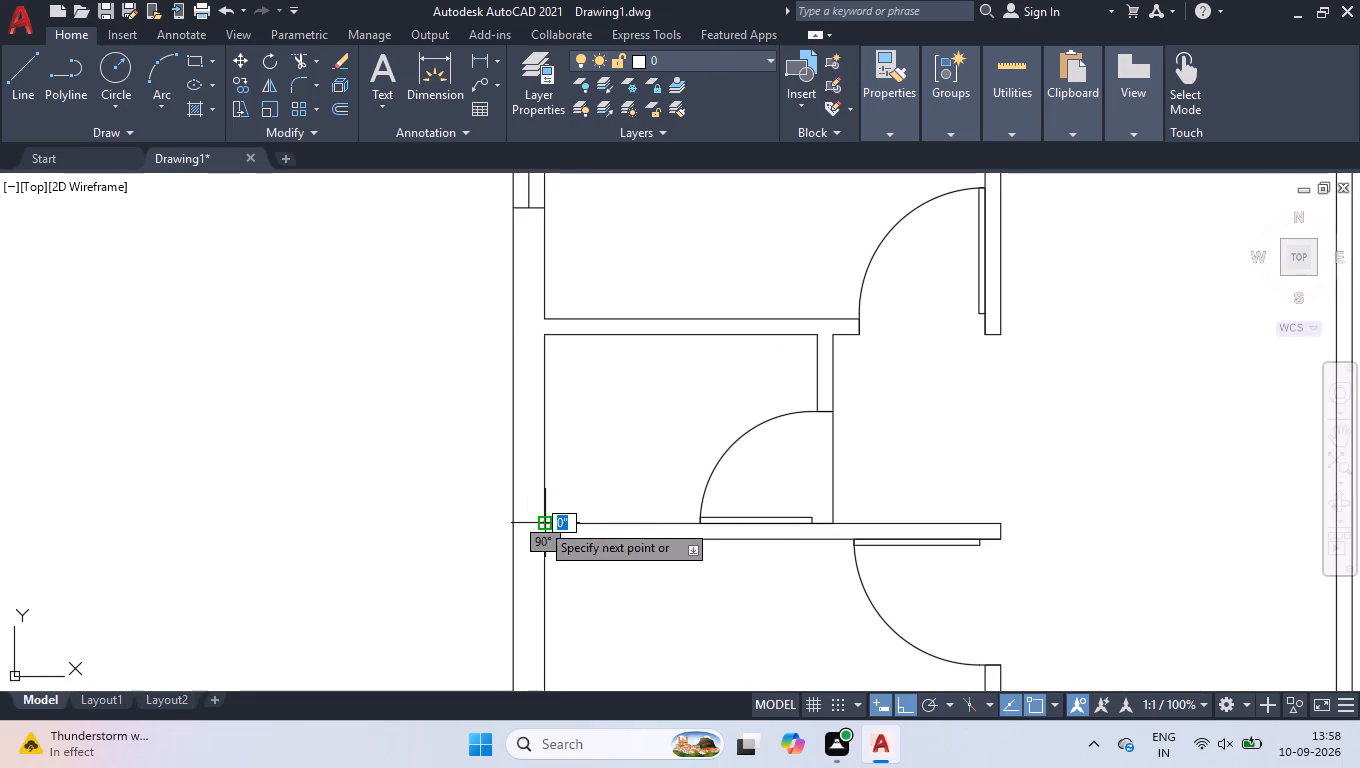
{"action": "left_click", "coordinate": [516, 520]}
{"action": "key", "text": "space"}
{"action": "key", "text": "space"}
{"action": "left_click", "coordinate": [510, 409]}
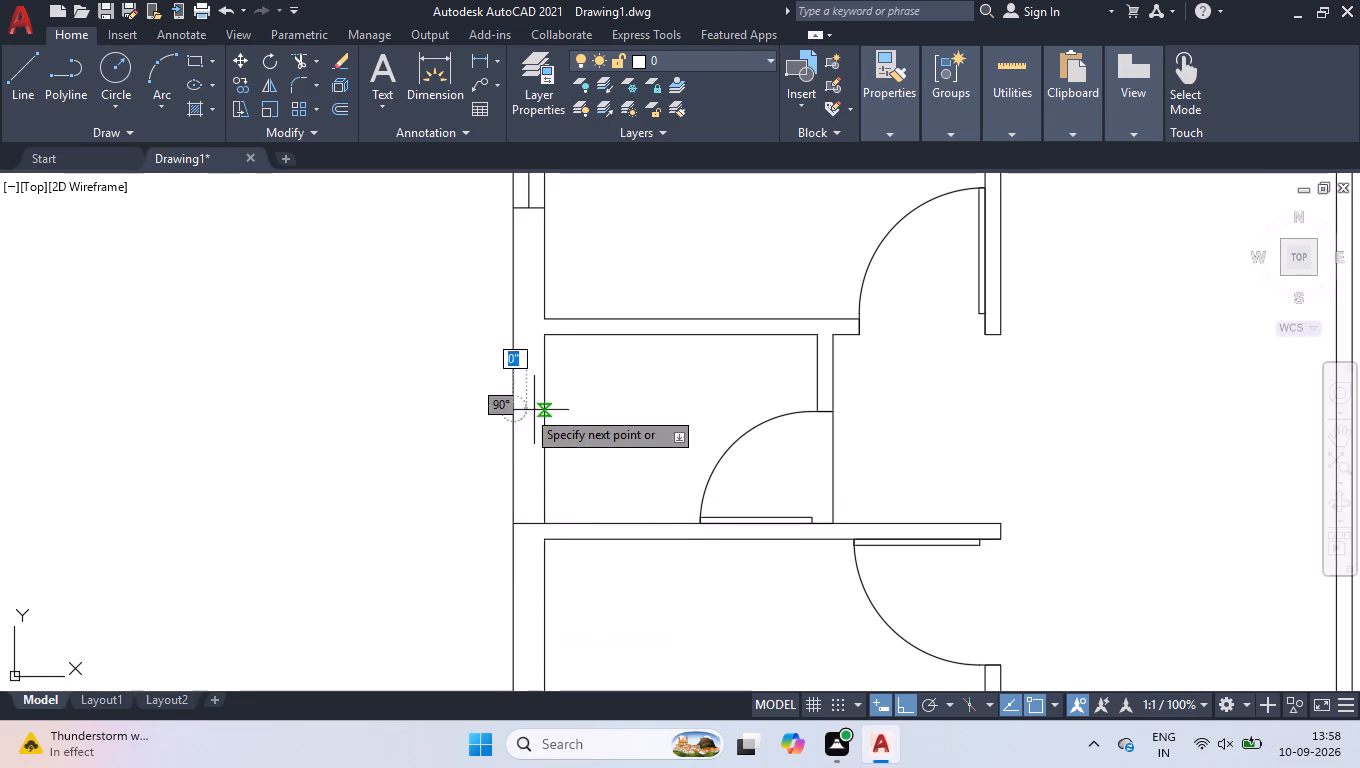
{"action": "left_click", "coordinate": [547, 413]}
{"action": "key", "text": "space"}
{"action": "key", "text": "space"}
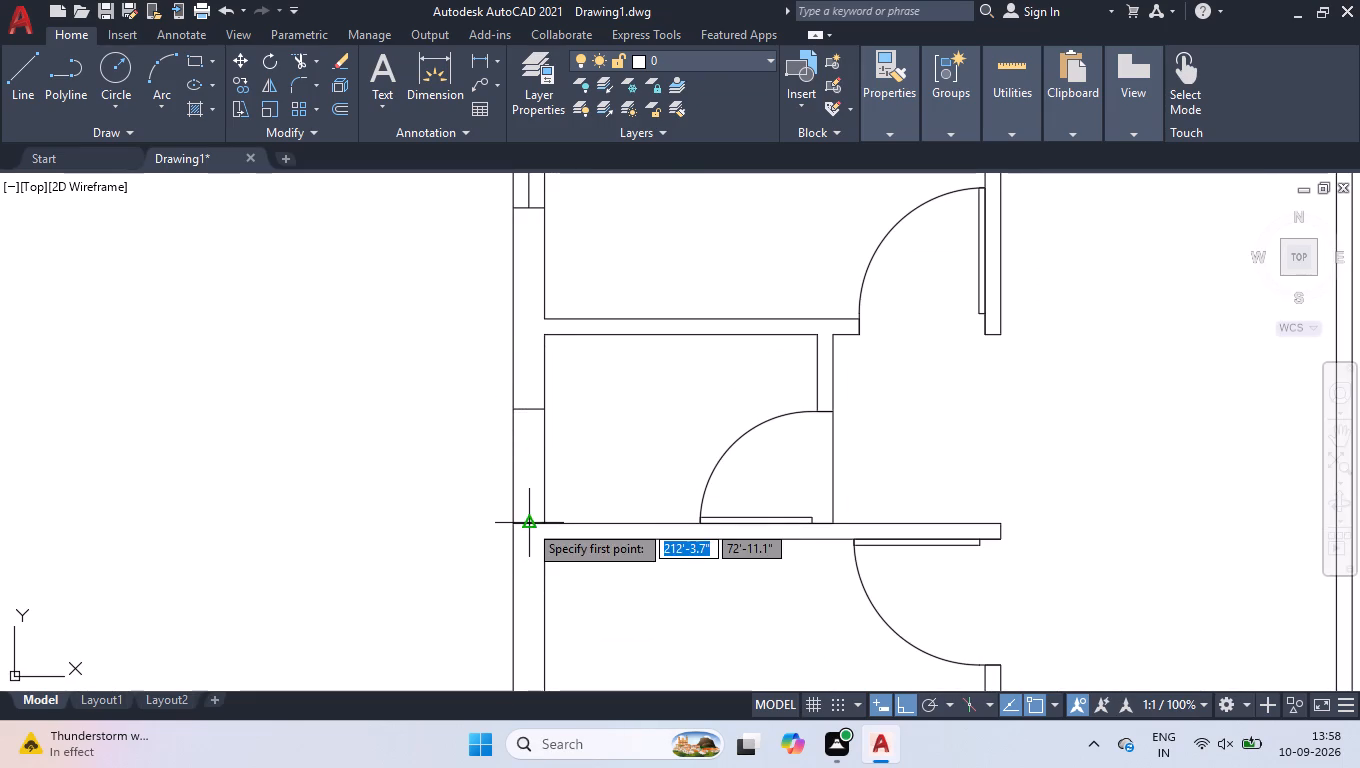
{"action": "left_click", "coordinate": [528, 523]}
{"action": "left_click", "coordinate": [530, 405]}
{"action": "key", "text": "space"}
Draw a window about 4'-7" long in the left exterior wall of the unit's lowest large room, with two jambs and a centre line.
{"action": "scroll", "coordinate": [530, 405], "scroll_direction": "down", "scroll_amount": 2}
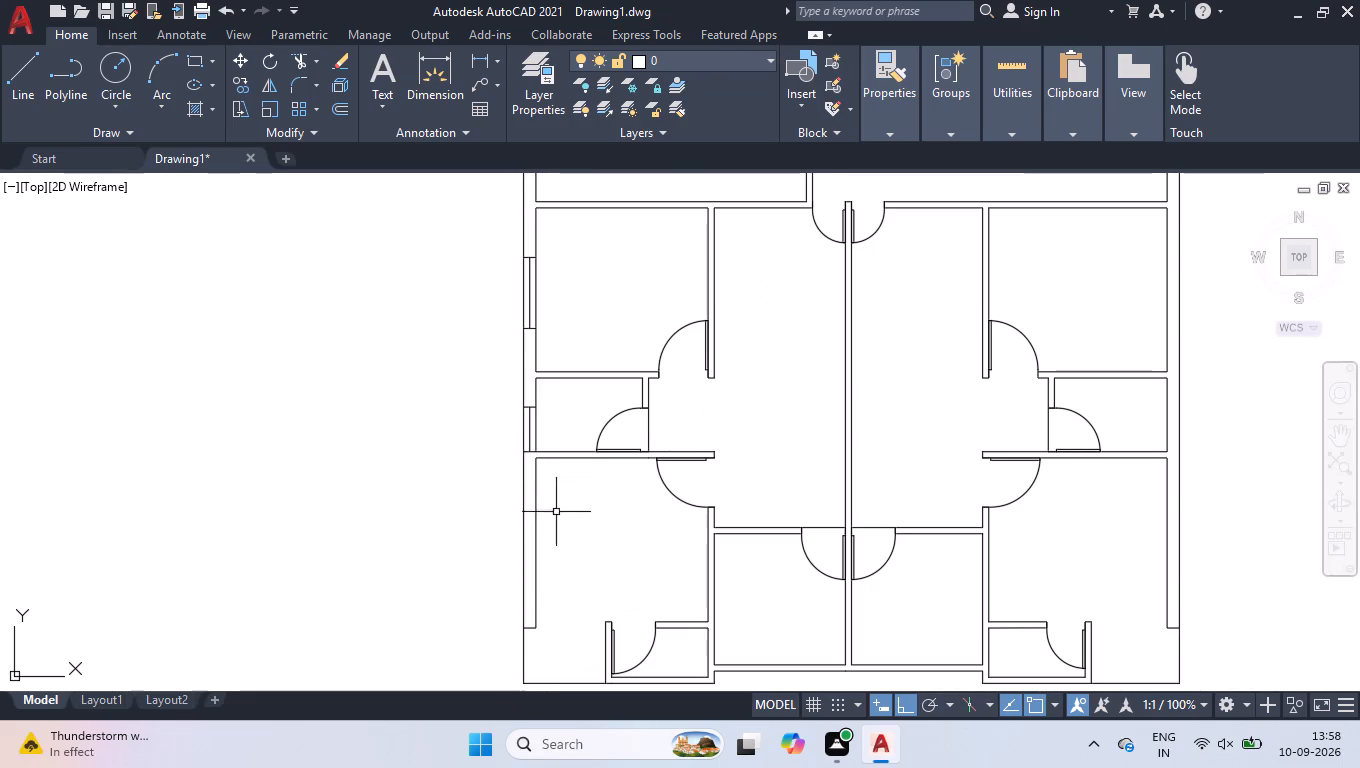
{"action": "key", "text": "space"}
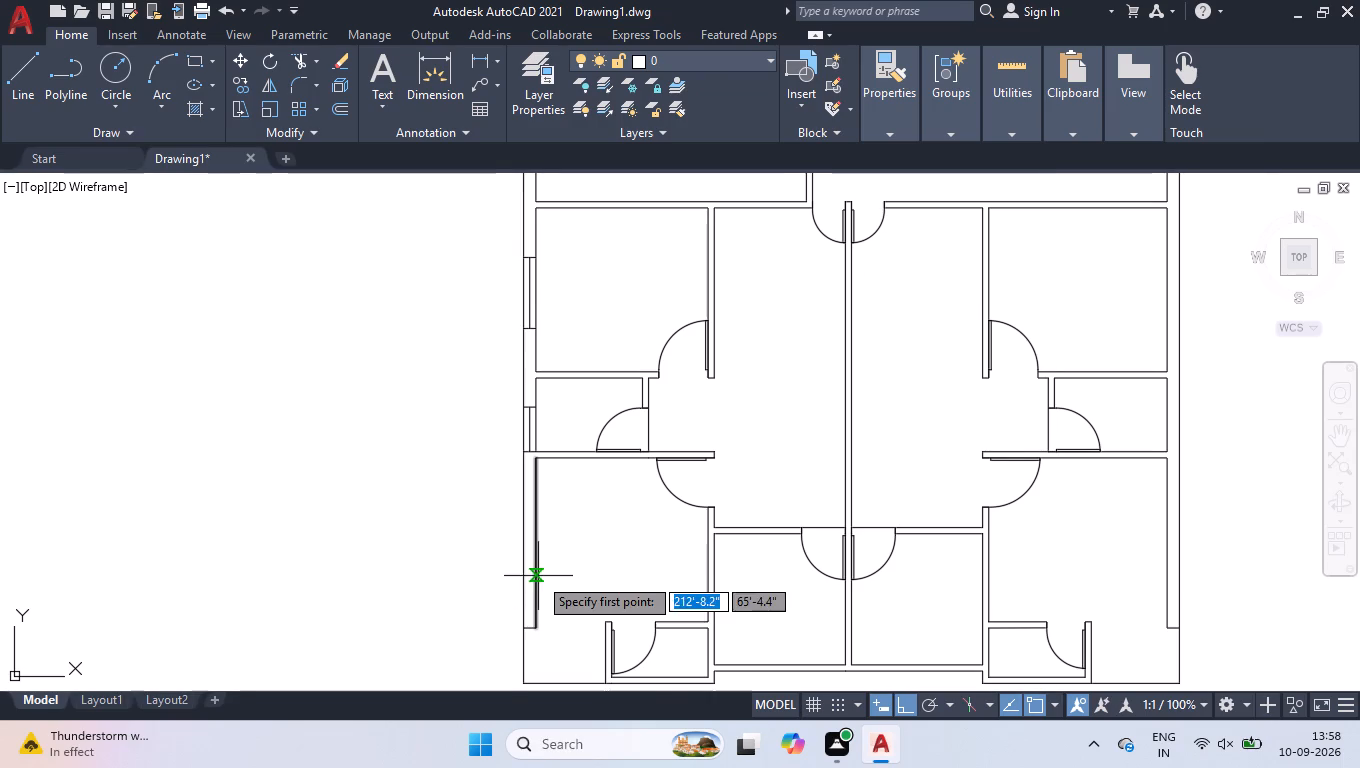
{"action": "scroll", "coordinate": [538, 585], "scroll_direction": "up", "scroll_amount": 1}
{"action": "left_click", "coordinate": [539, 586]}
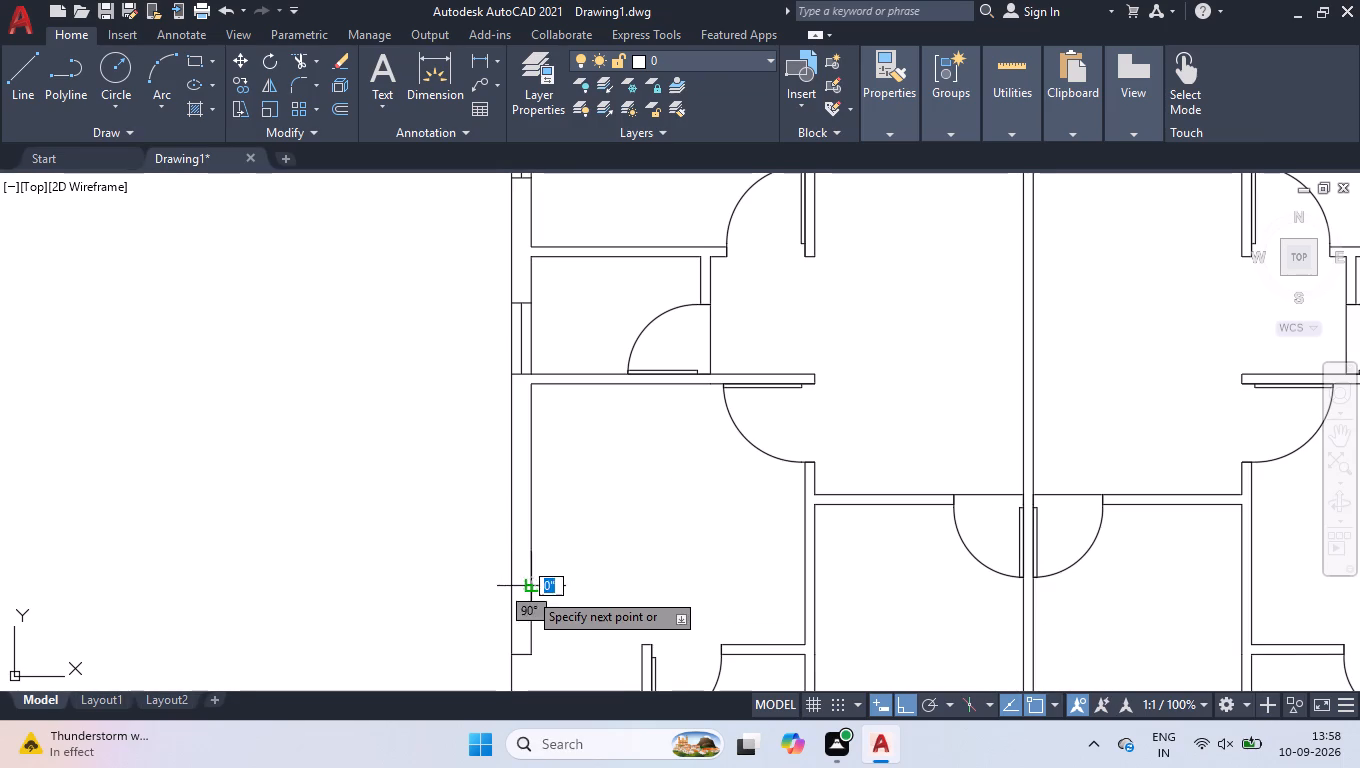
{"action": "left_click", "coordinate": [517, 592]}
{"action": "key", "text": "space"}
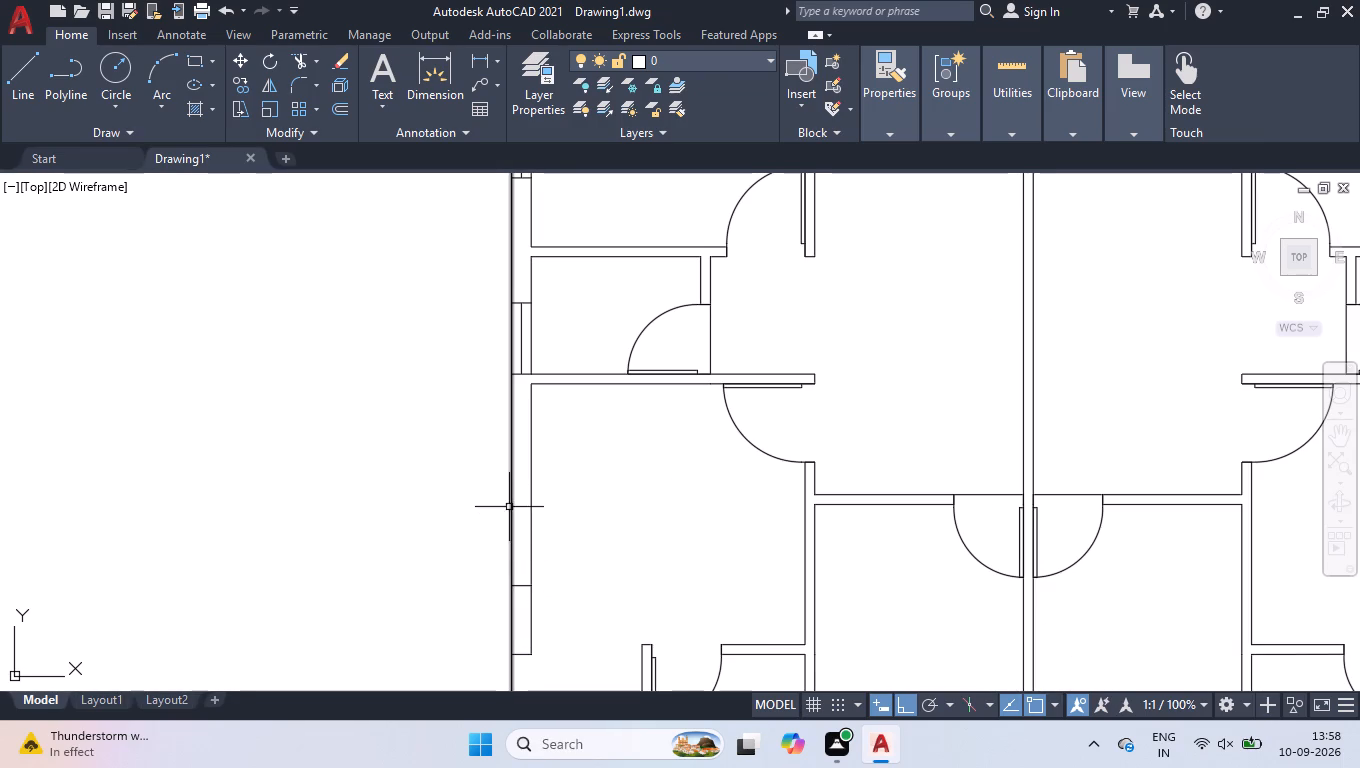
{"action": "key", "text": "space"}
{"action": "left_click", "coordinate": [514, 467]}
{"action": "left_click", "coordinate": [529, 465]}
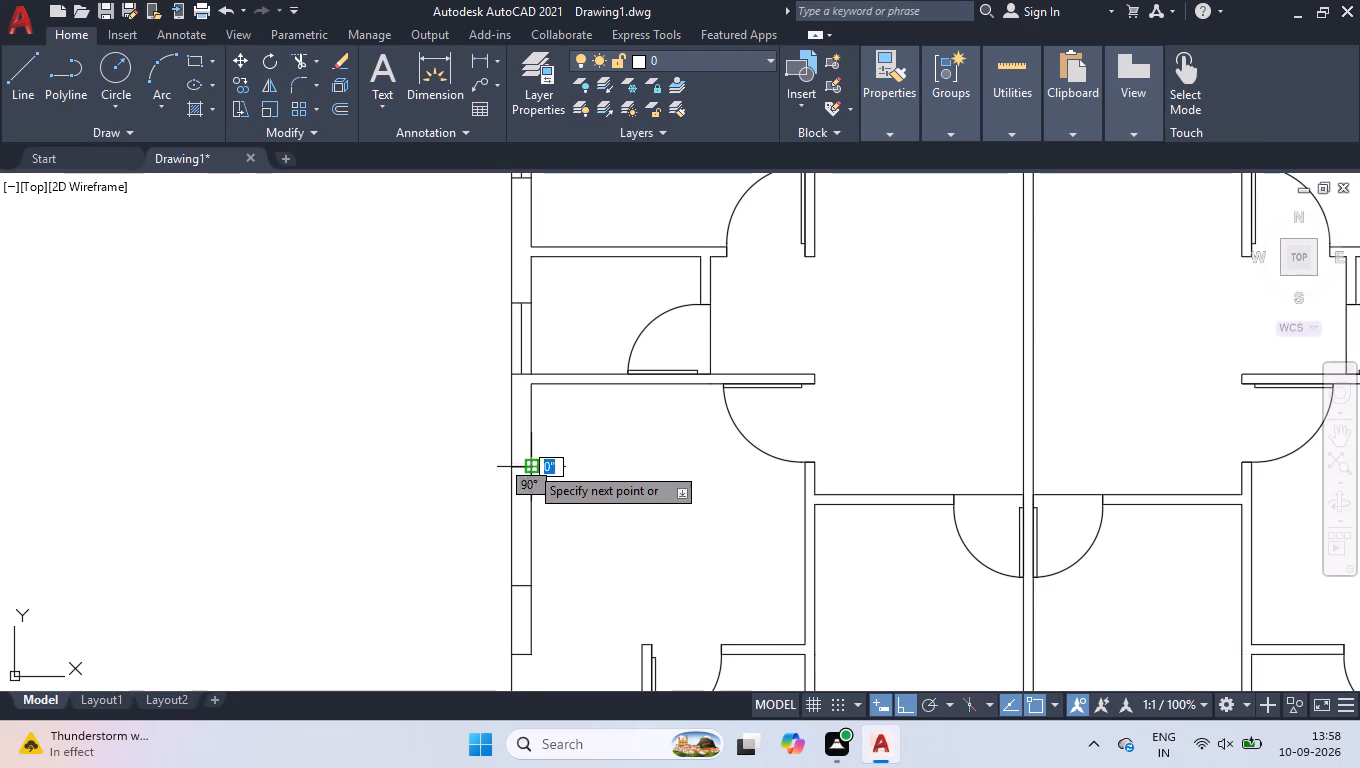
{"action": "key", "text": "space"}
{"action": "scroll", "coordinate": [525, 580], "scroll_direction": "up", "scroll_amount": 2}
{"action": "key", "text": "space"}
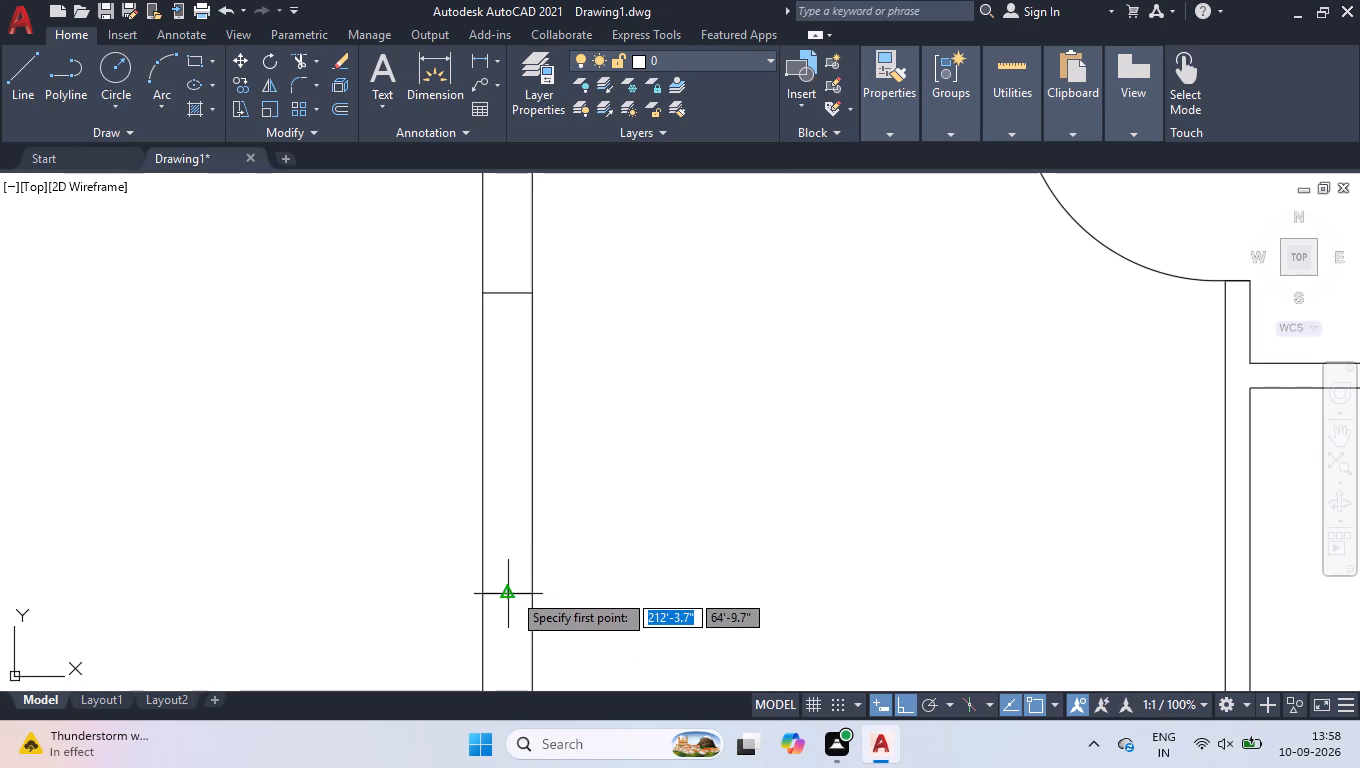
{"action": "left_click", "coordinate": [510, 592]}
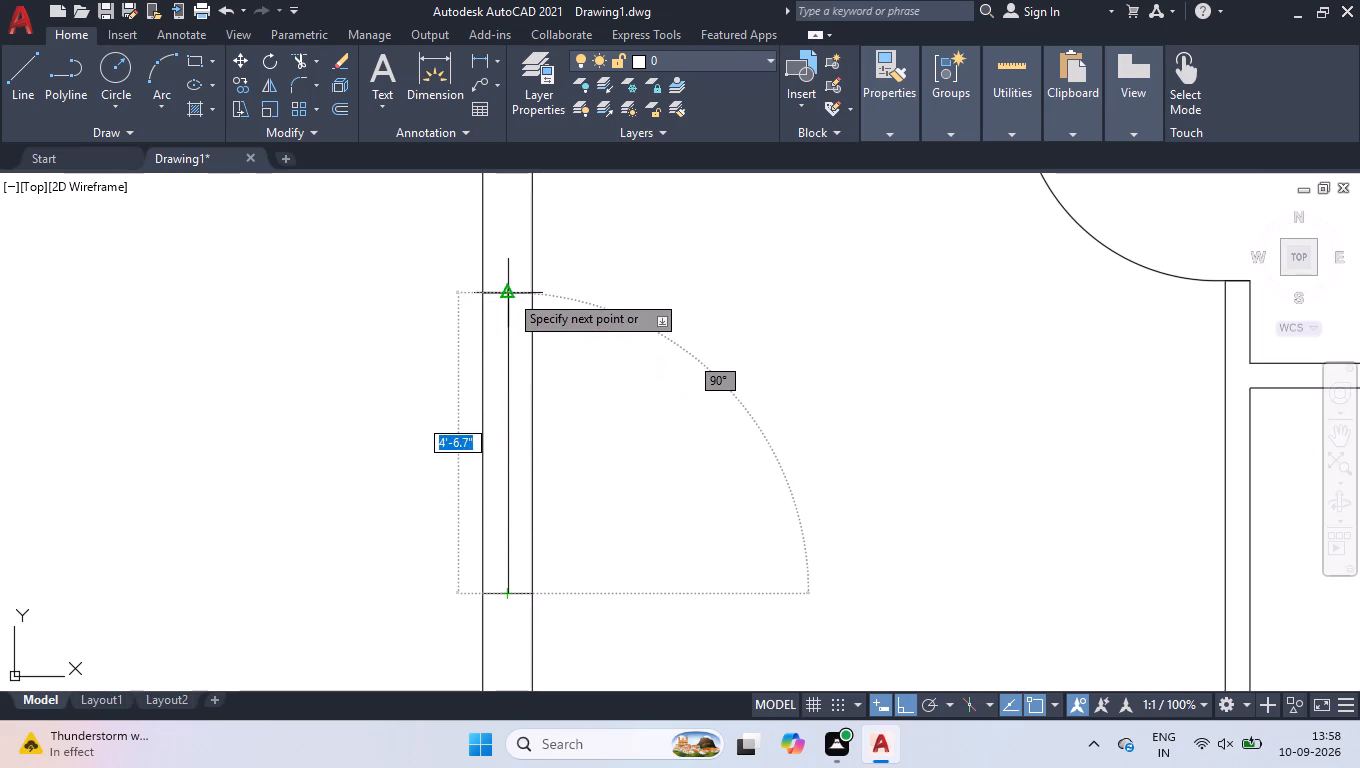
{"action": "left_click", "coordinate": [509, 293]}
{"action": "key", "text": "space"}
Draw a window in the bottom exterior wall of the left unit's small bottom room, ending flush with the room's right wall, with two jambs and a centre line.
{"action": "scroll", "coordinate": [563, 409], "scroll_direction": "down", "scroll_amount": 3}
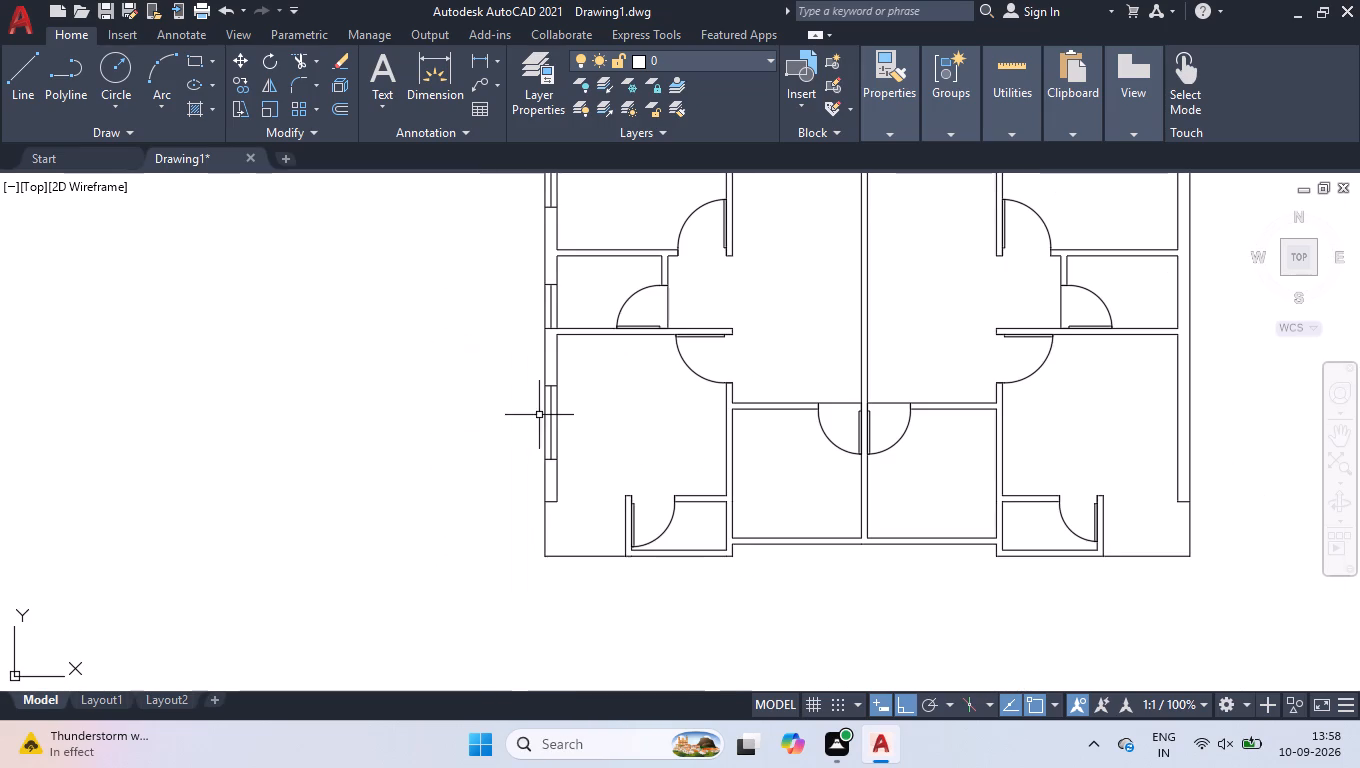
{"action": "scroll", "coordinate": [726, 548], "scroll_direction": "up", "scroll_amount": 3}
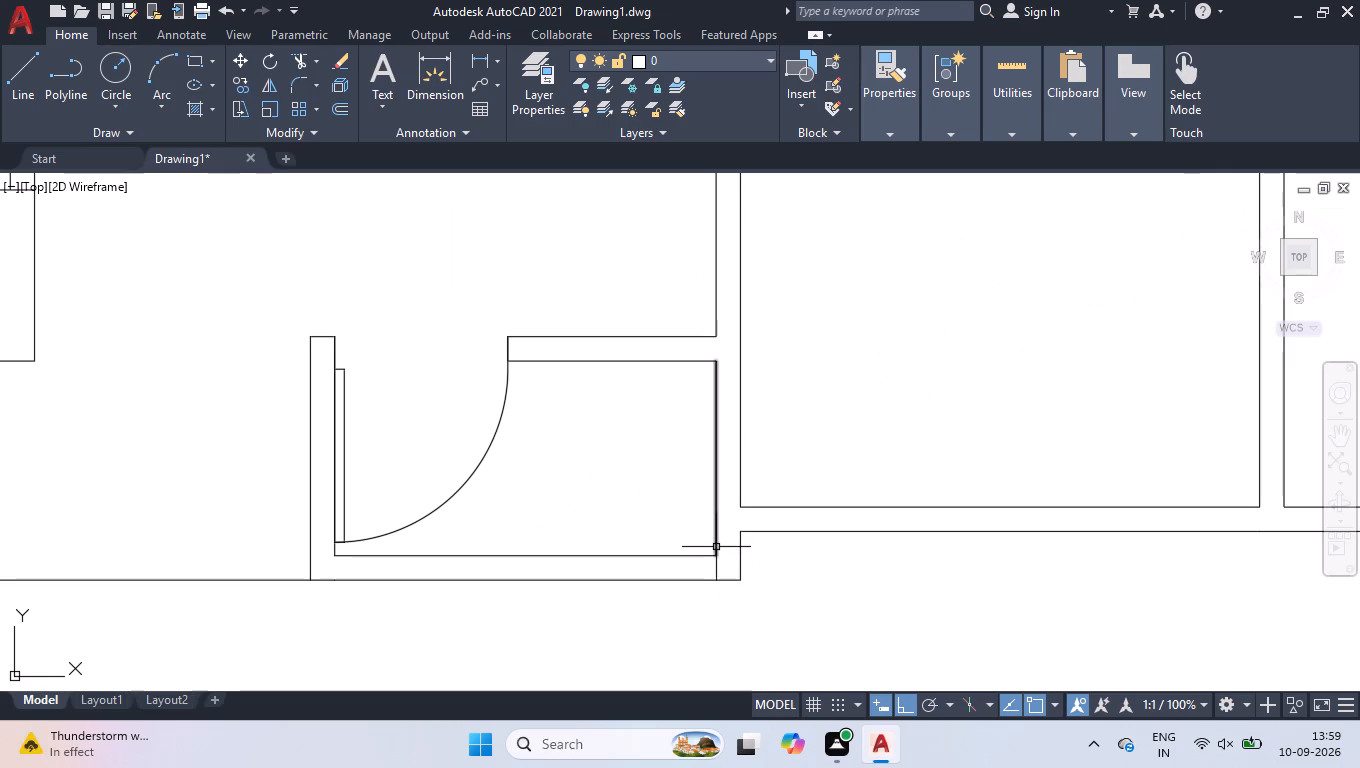
{"action": "key", "text": "space"}
{"action": "left_click", "coordinate": [717, 558]}
{"action": "left_click", "coordinate": [718, 581]}
{"action": "key", "text": "space"}
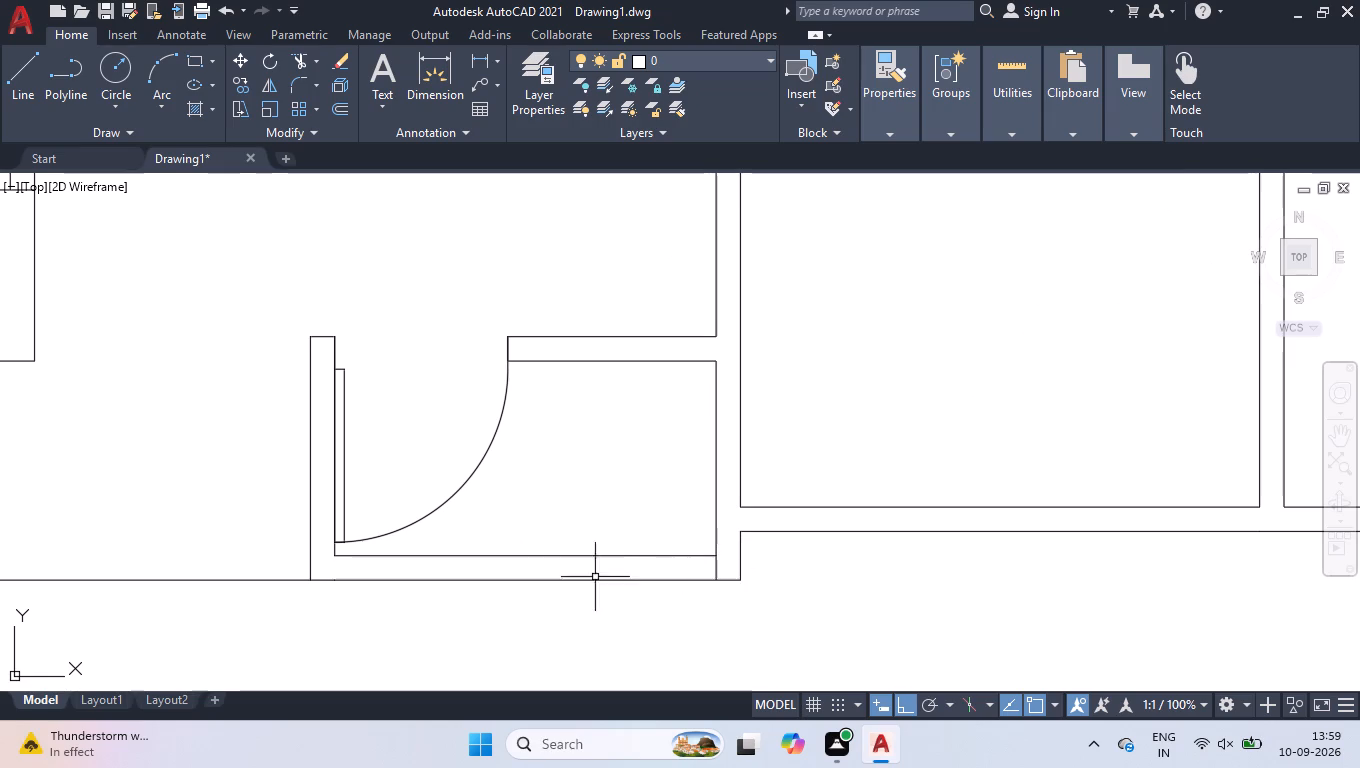
{"action": "key", "text": "space"}
{"action": "left_click", "coordinate": [565, 561]}
{"action": "left_click", "coordinate": [567, 582]}
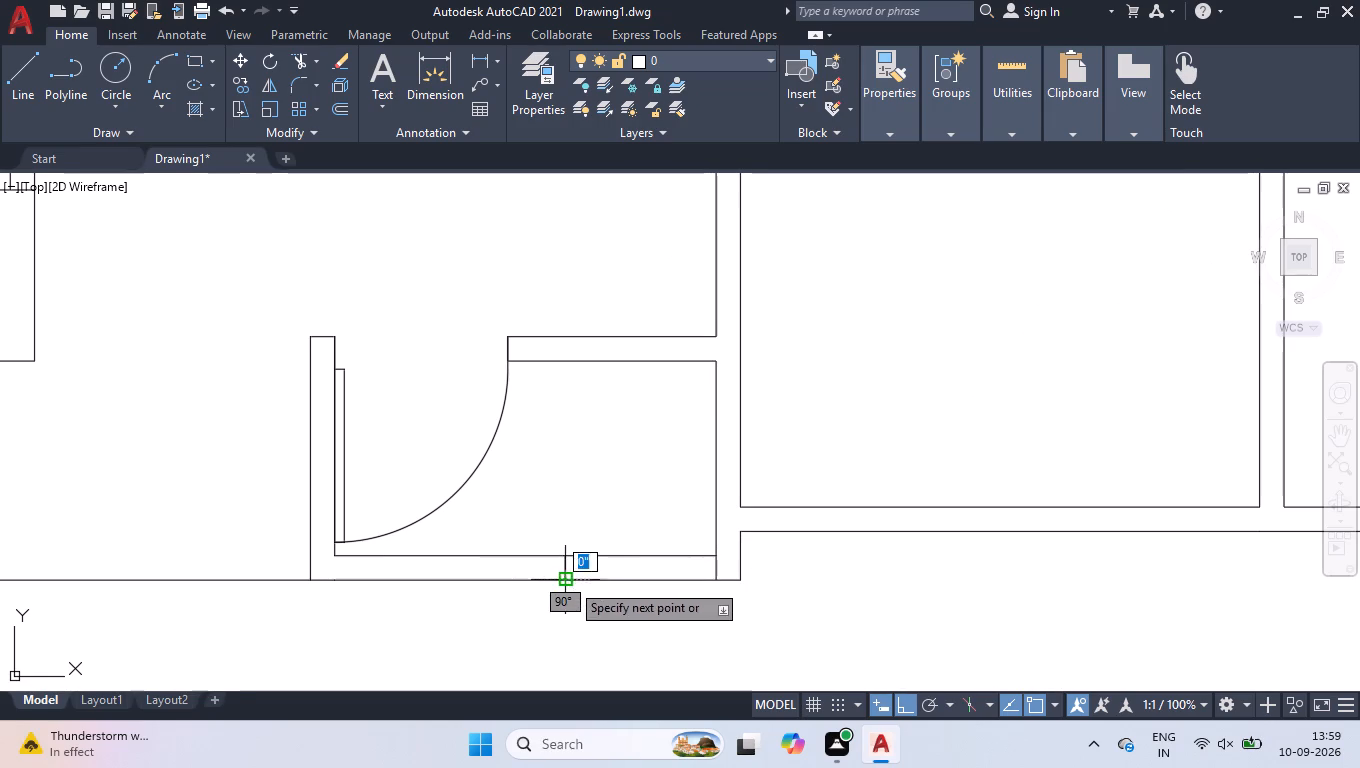
{"action": "key", "text": "space"}
{"action": "scroll", "coordinate": [631, 570], "scroll_direction": "up", "scroll_amount": 2}
{"action": "key", "text": "space"}
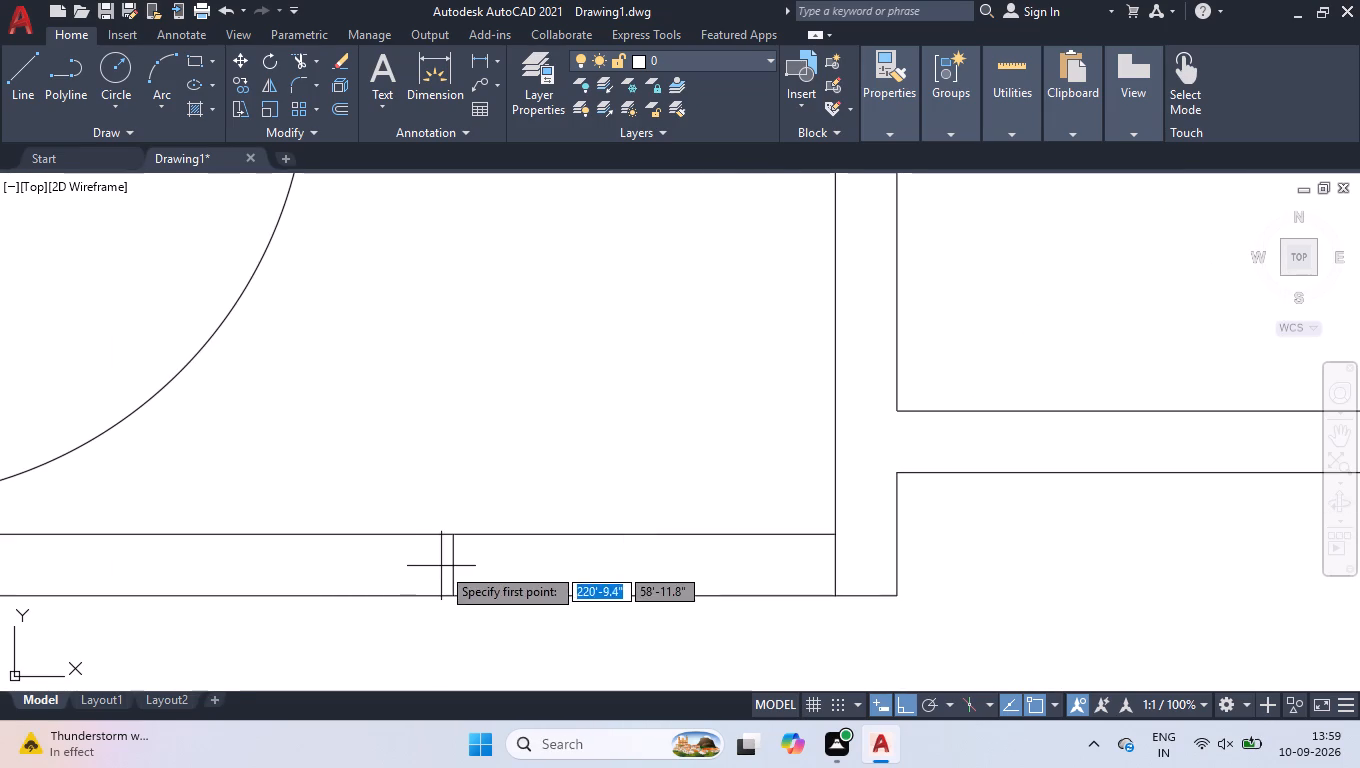
{"action": "left_click", "coordinate": [458, 566]}
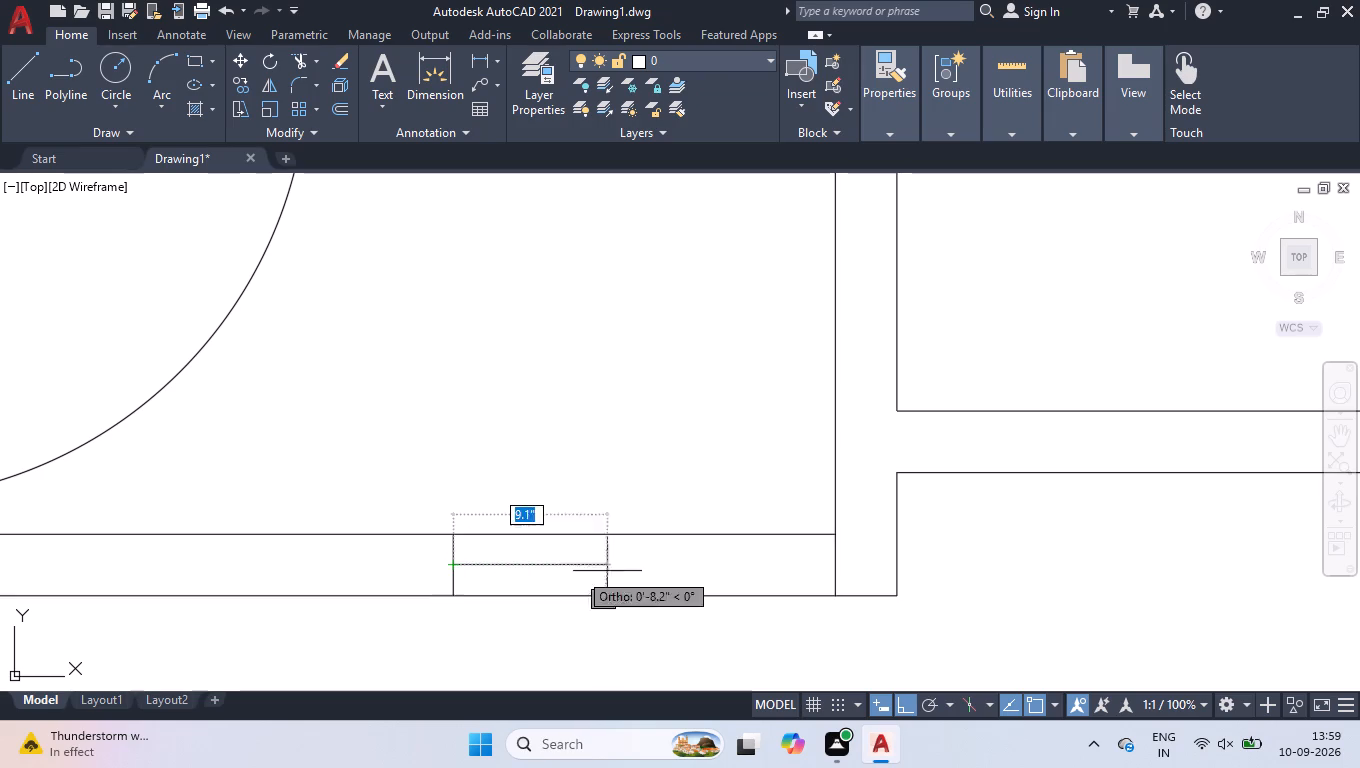
{"action": "left_click", "coordinate": [837, 563]}
{"action": "key", "text": "space"}
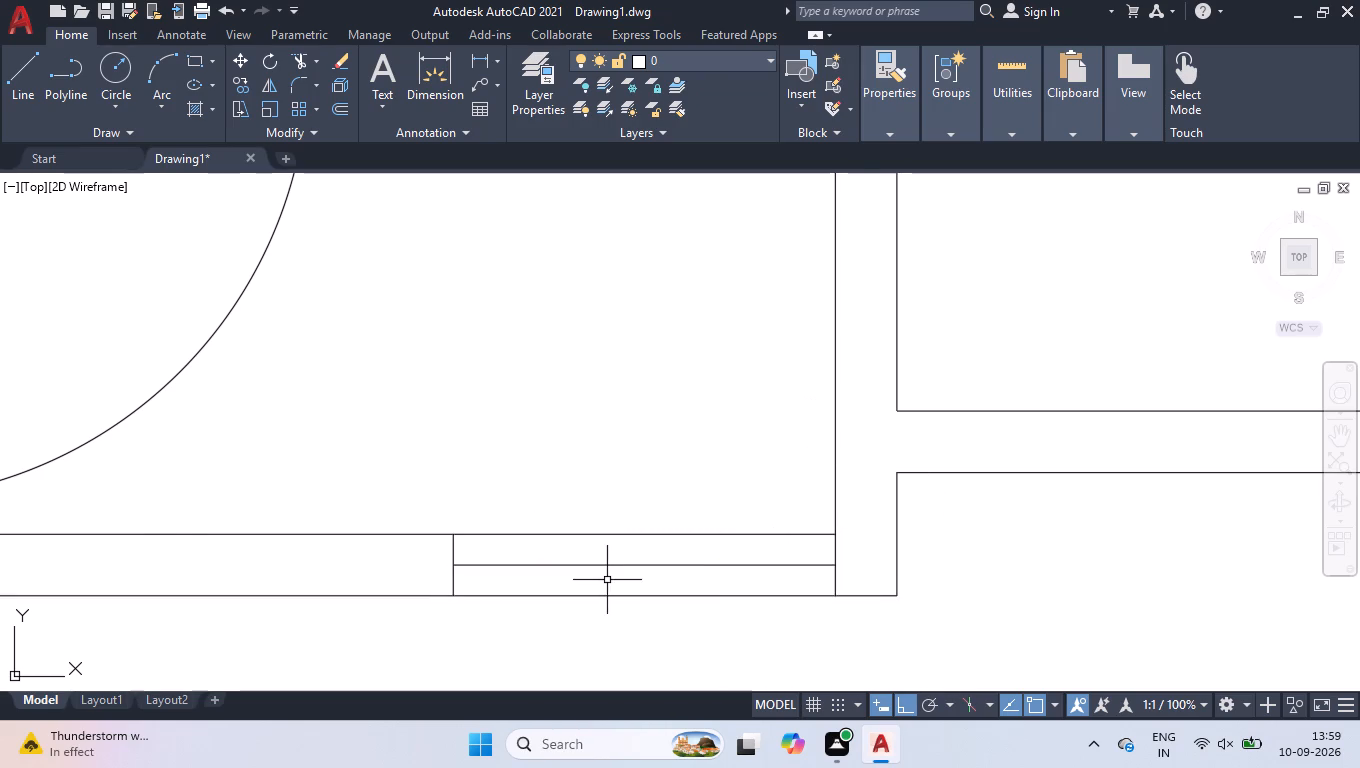
Draw a window in the bottom exterior wall of the left unit's room beside the central dividing wall, with two jambs and a centre line.
{"action": "scroll", "coordinate": [603, 583], "scroll_direction": "down", "scroll_amount": 2}
{"action": "scroll", "coordinate": [773, 579], "scroll_direction": "down", "scroll_amount": 1}
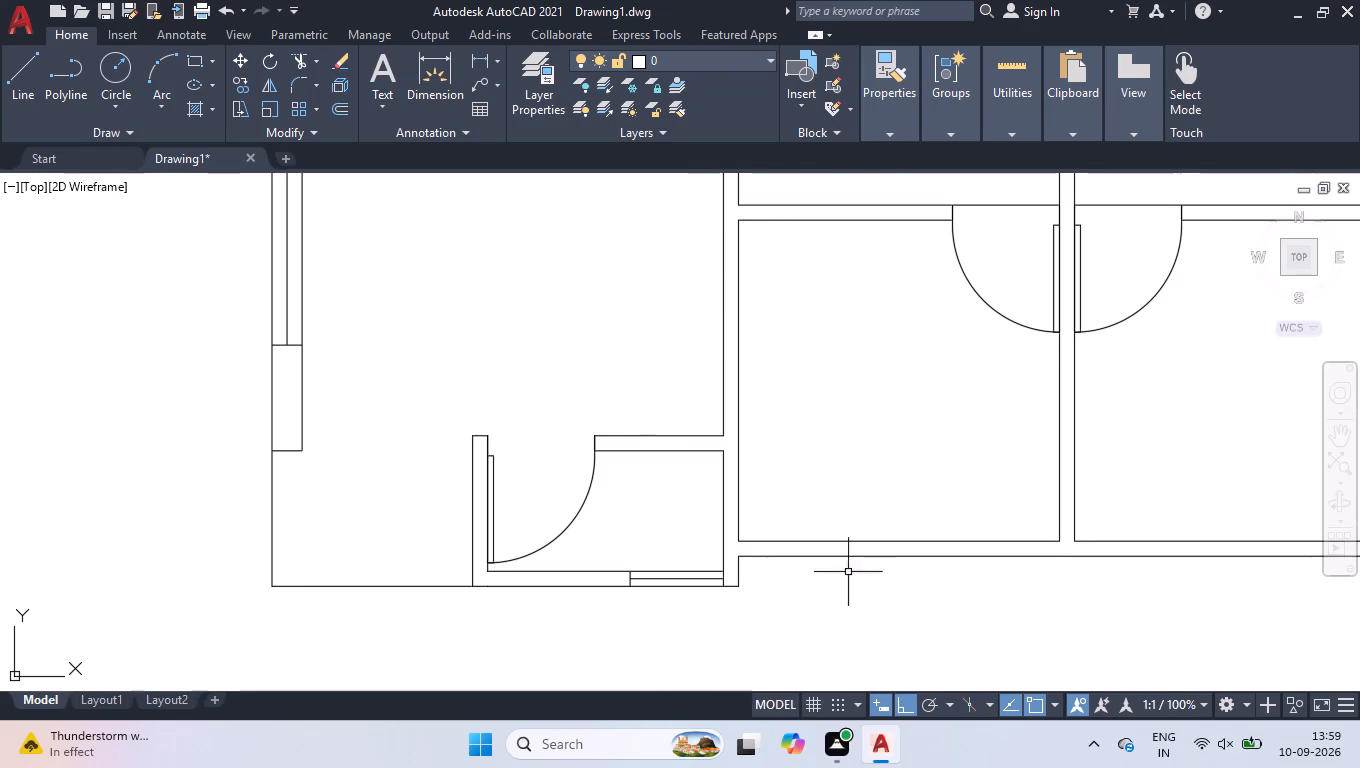
{"action": "scroll", "coordinate": [1101, 552], "scroll_direction": "up", "scroll_amount": 1}
{"action": "key", "text": "space"}
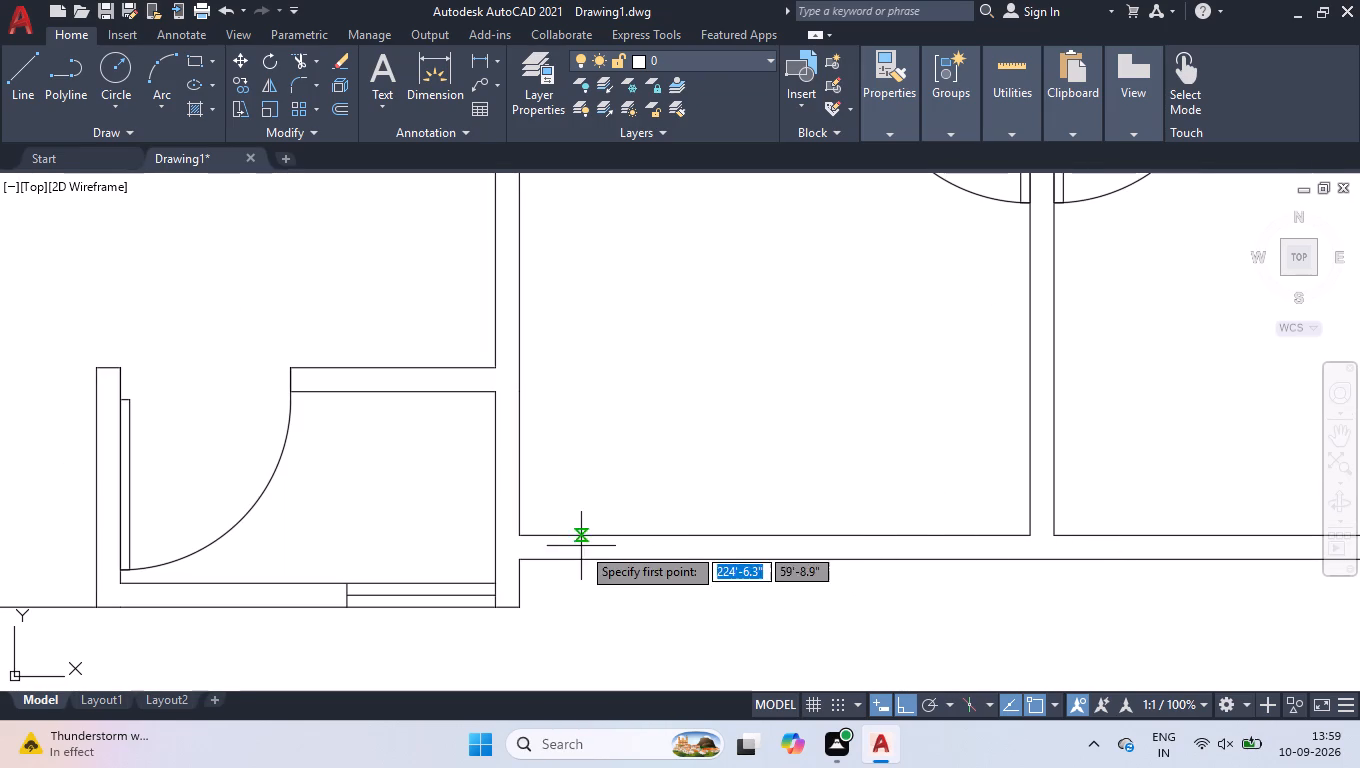
{"action": "left_click", "coordinate": [610, 540]}
{"action": "left_click", "coordinate": [611, 560]}
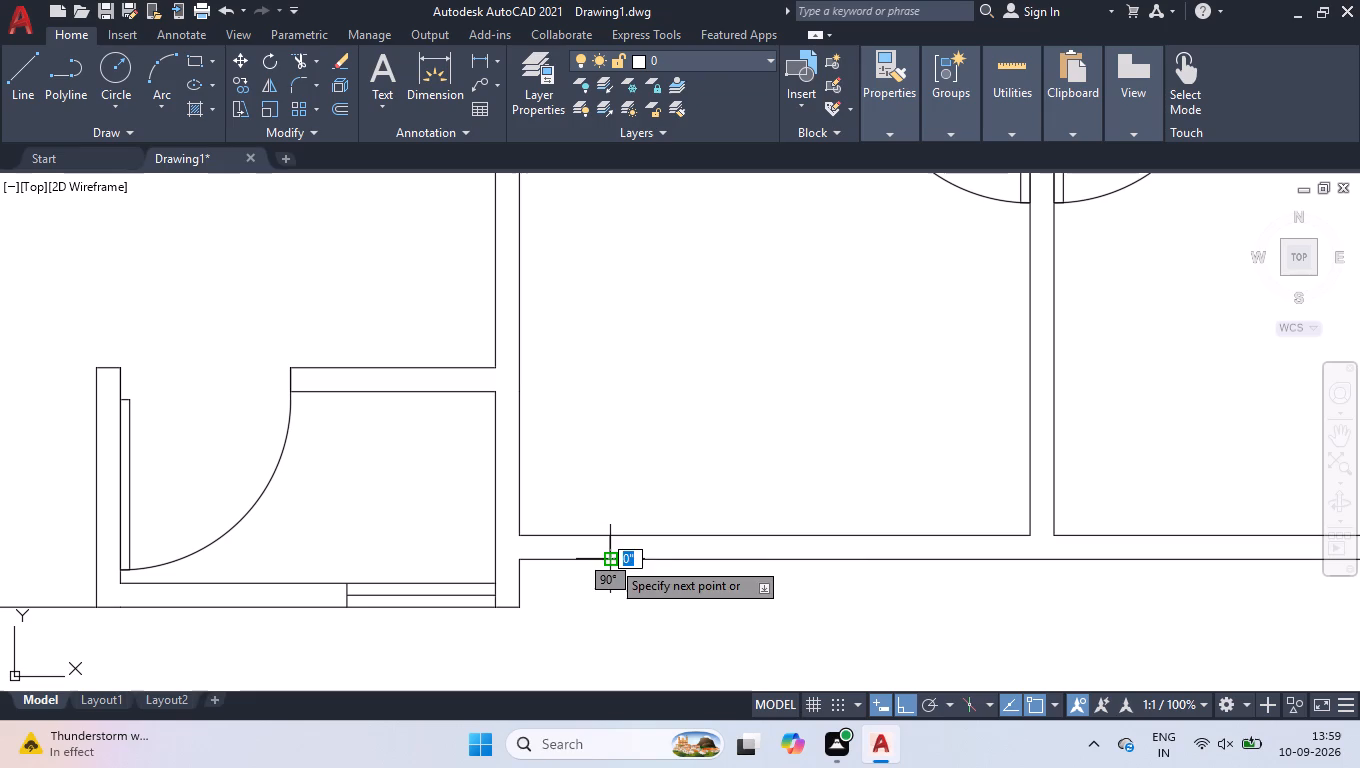
{"action": "key", "text": "space"}
{"action": "key", "text": "space"}
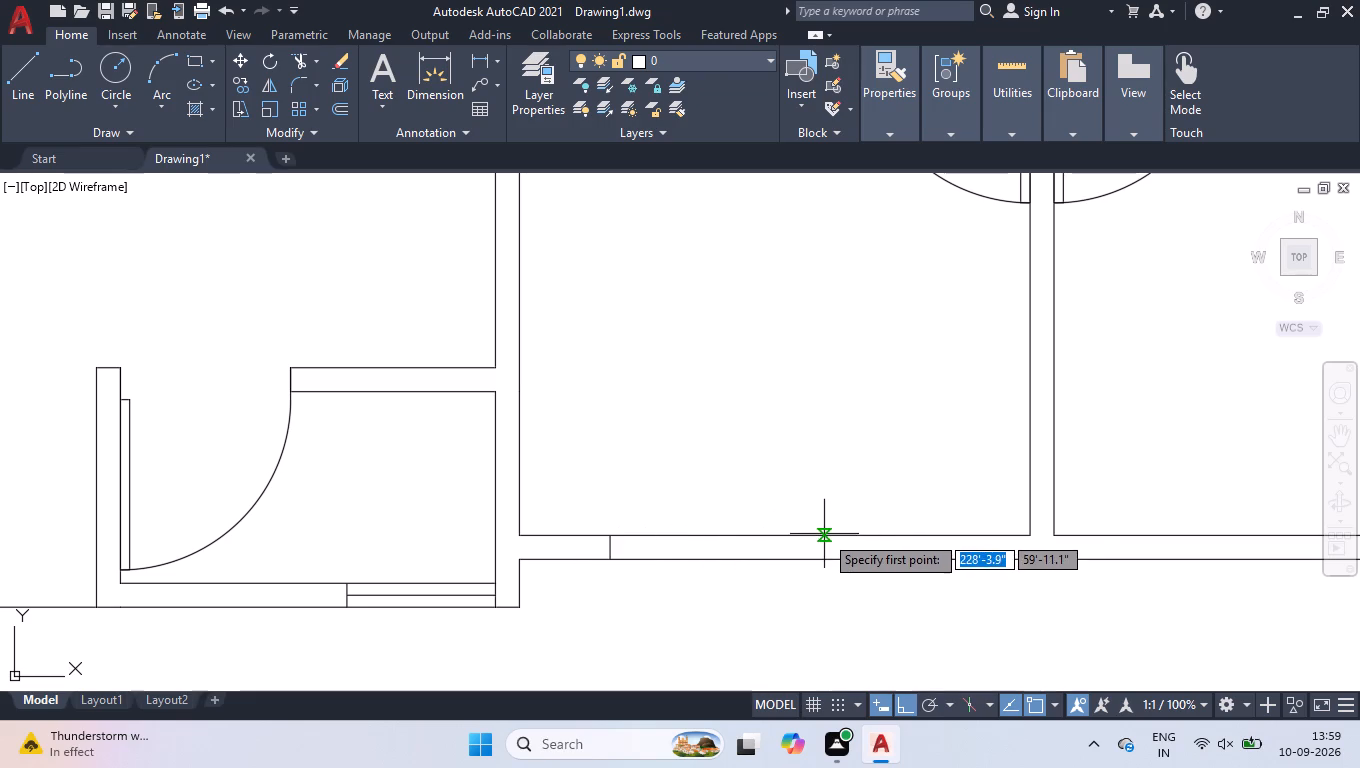
{"action": "left_click", "coordinate": [845, 537]}
{"action": "left_click", "coordinate": [845, 559]}
{"action": "key", "text": "space"}
{"action": "scroll", "coordinate": [841, 560], "scroll_direction": "up", "scroll_amount": 2}
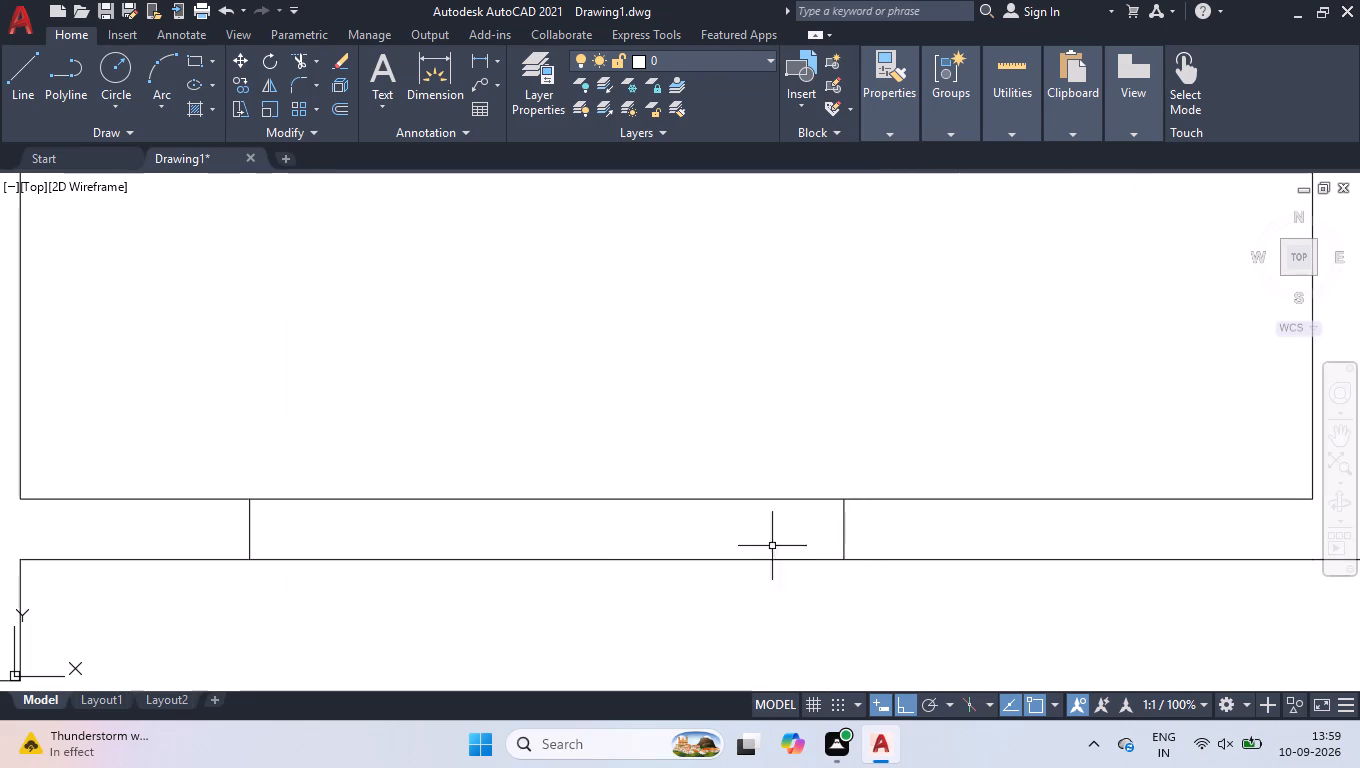
{"action": "key", "text": "space"}
{"action": "left_click", "coordinate": [248, 535]}
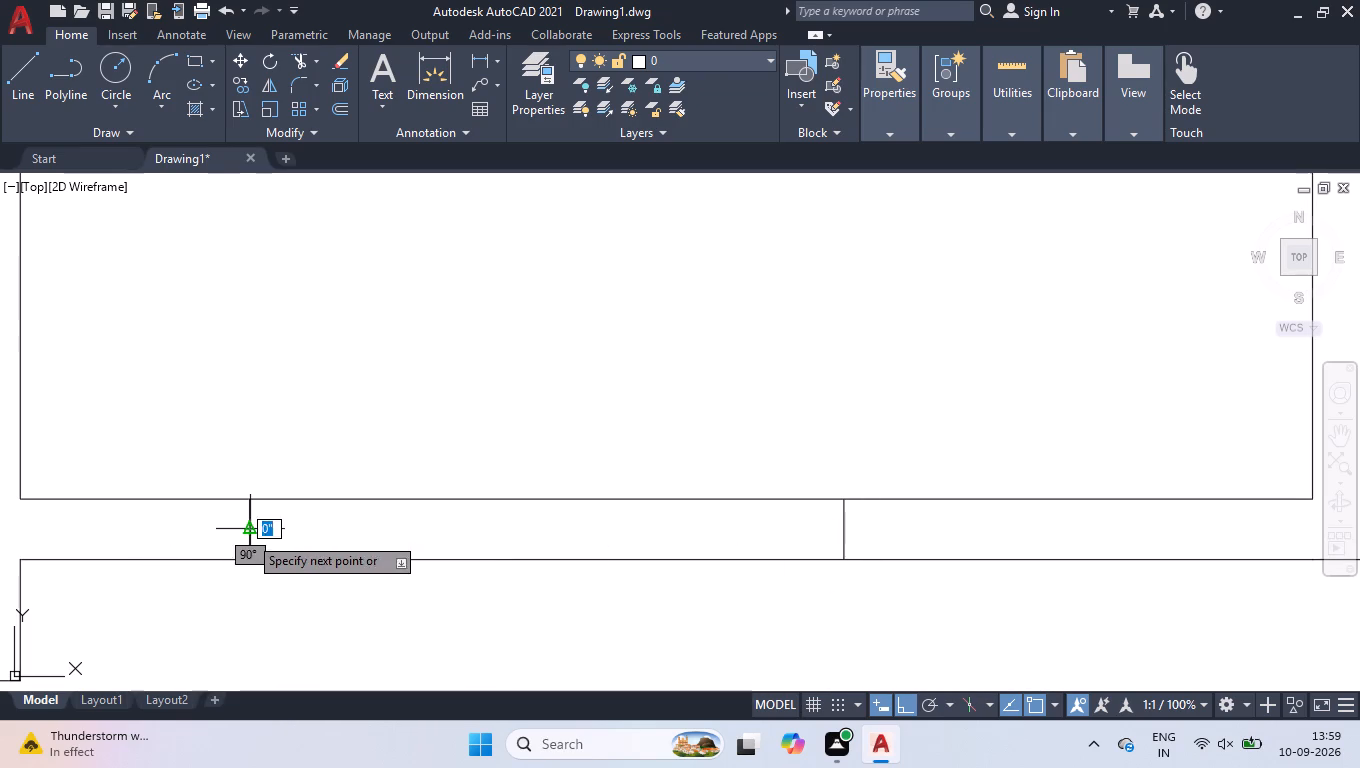
{"action": "left_click", "coordinate": [841, 529]}
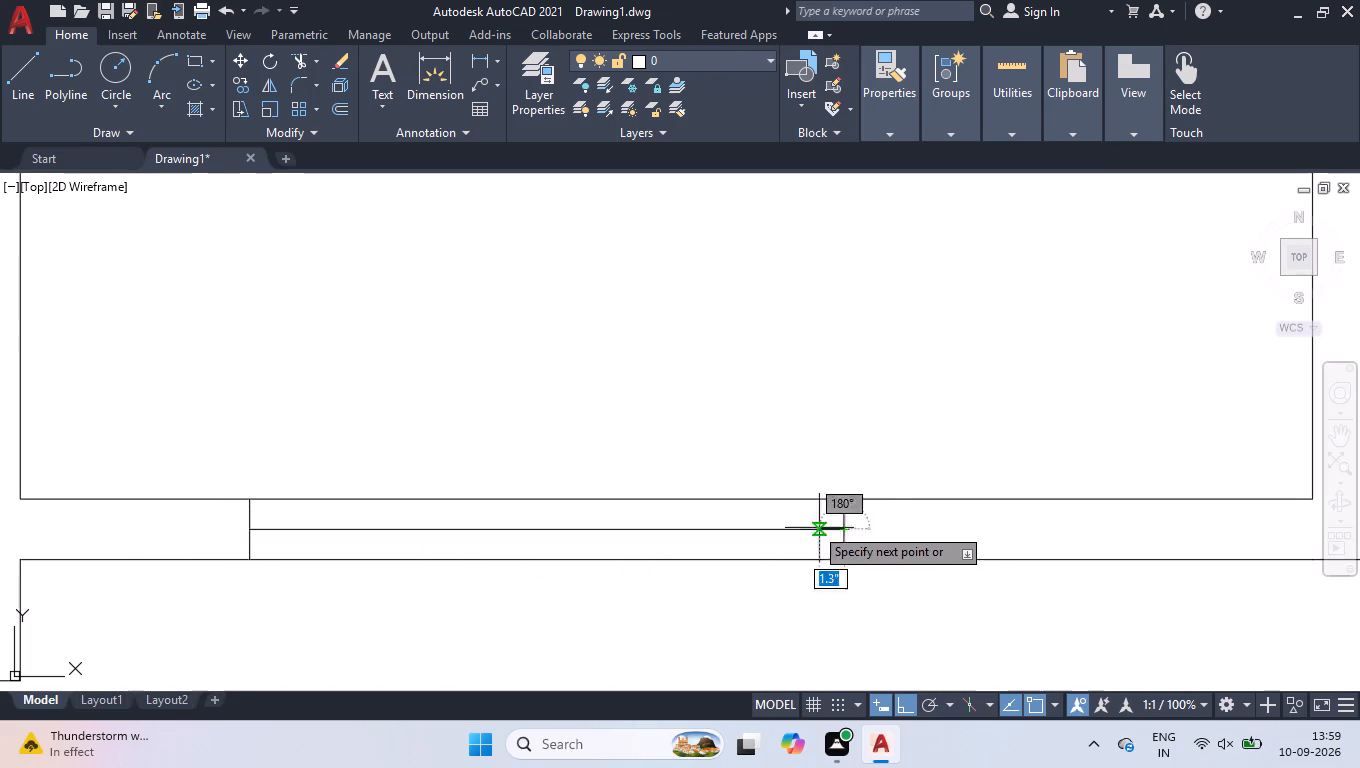
{"action": "key", "text": "space"}
Draw a window in the bottom exterior wall of the right unit's room beside the central dividing wall, with two jambs and a centre line.
{"action": "scroll", "coordinate": [732, 504], "scroll_direction": "down", "scroll_amount": 4}
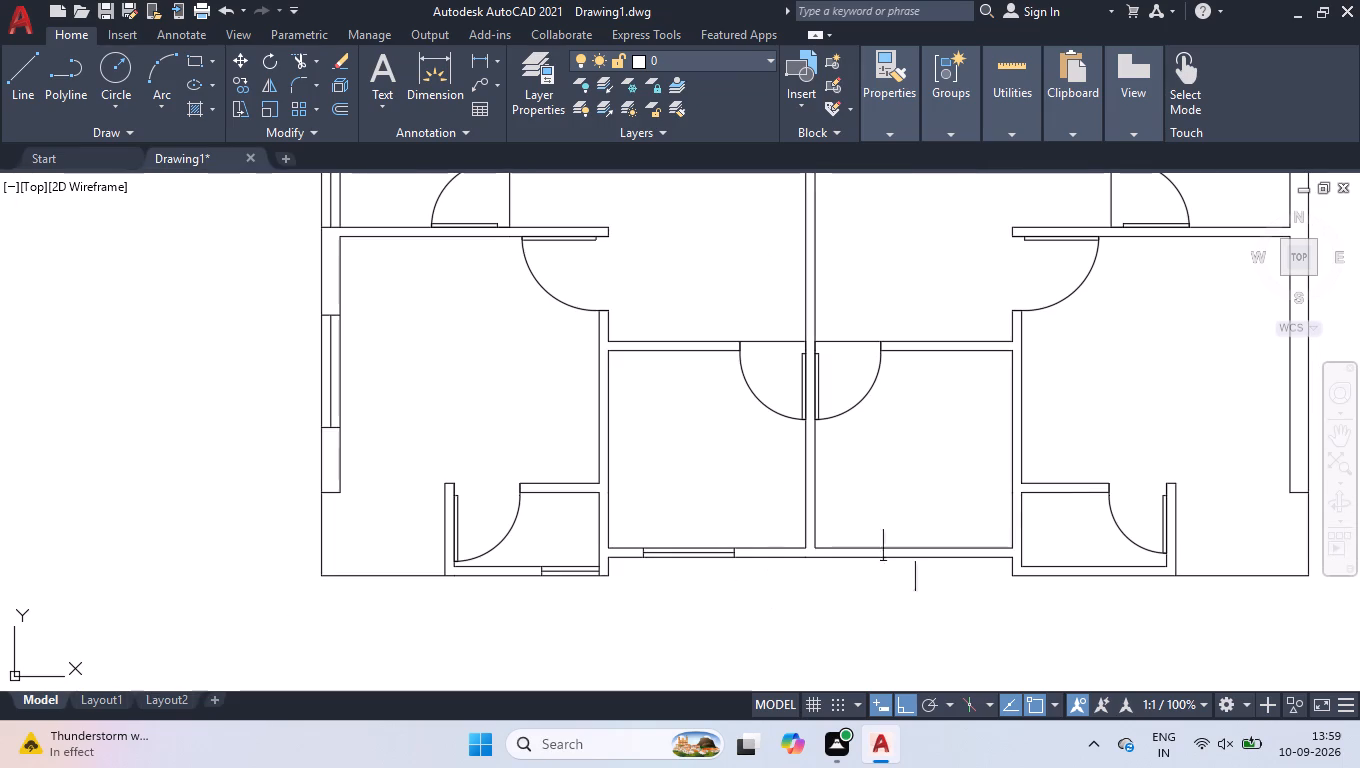
{"action": "scroll", "coordinate": [1005, 549], "scroll_direction": "up", "scroll_amount": 3}
{"action": "key", "text": "space"}
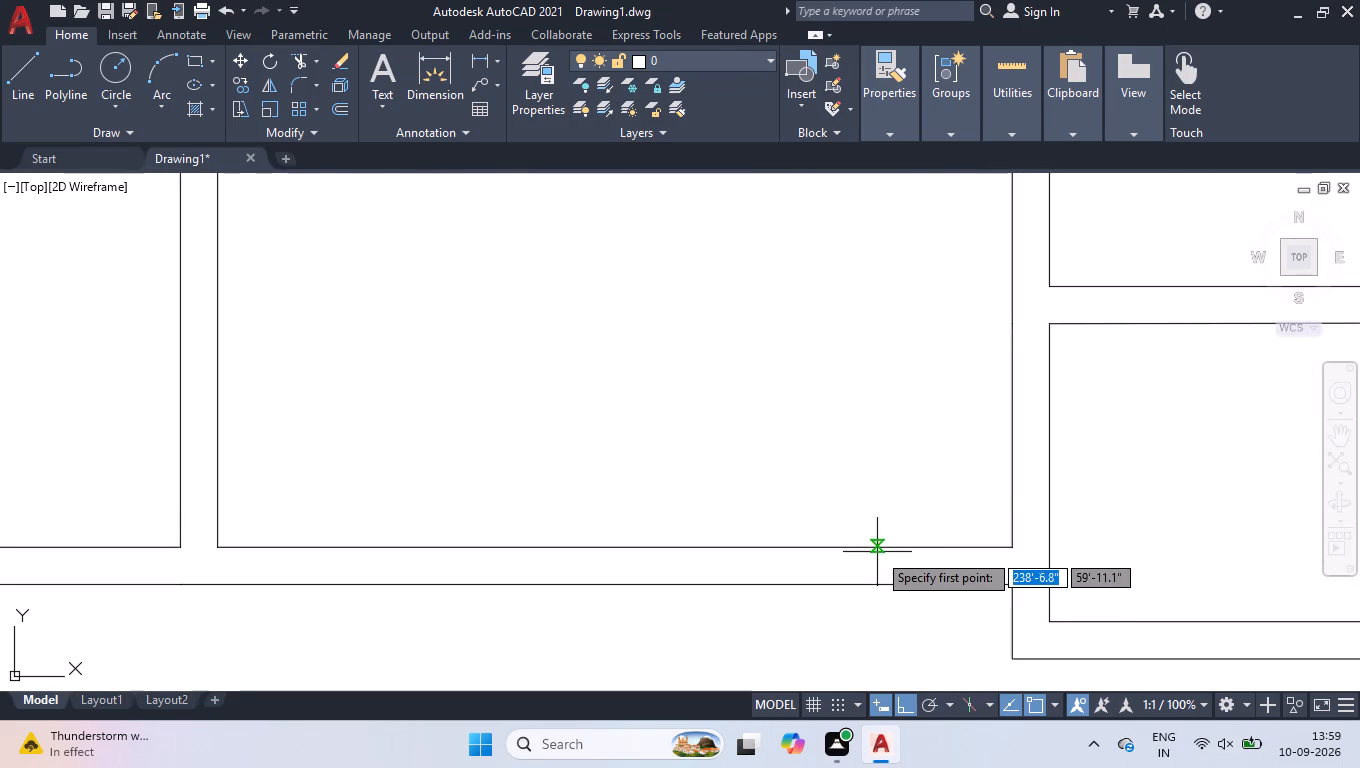
{"action": "left_click", "coordinate": [877, 552]}
{"action": "left_click", "coordinate": [873, 589]}
{"action": "key", "text": "space"}
{"action": "key", "text": "space"}
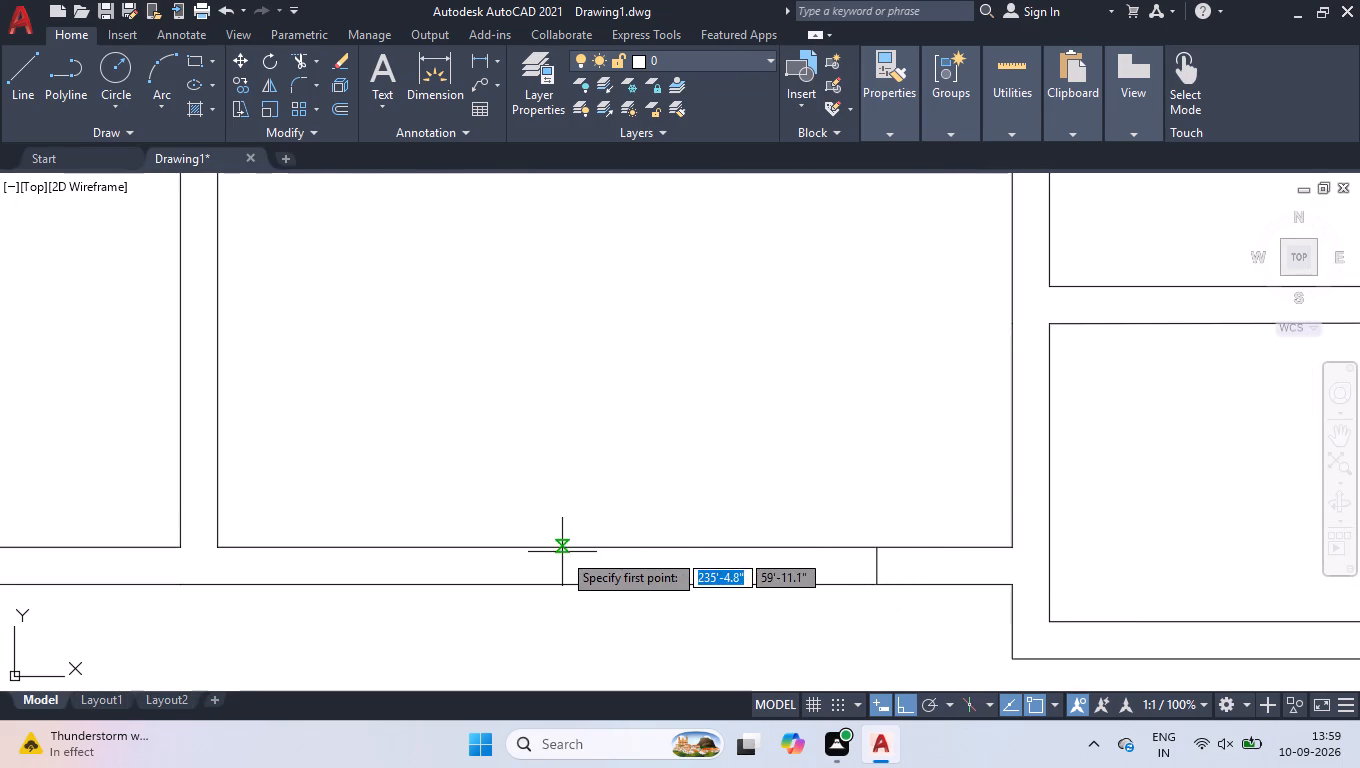
{"action": "left_click", "coordinate": [591, 554]}
{"action": "left_click", "coordinate": [590, 586]}
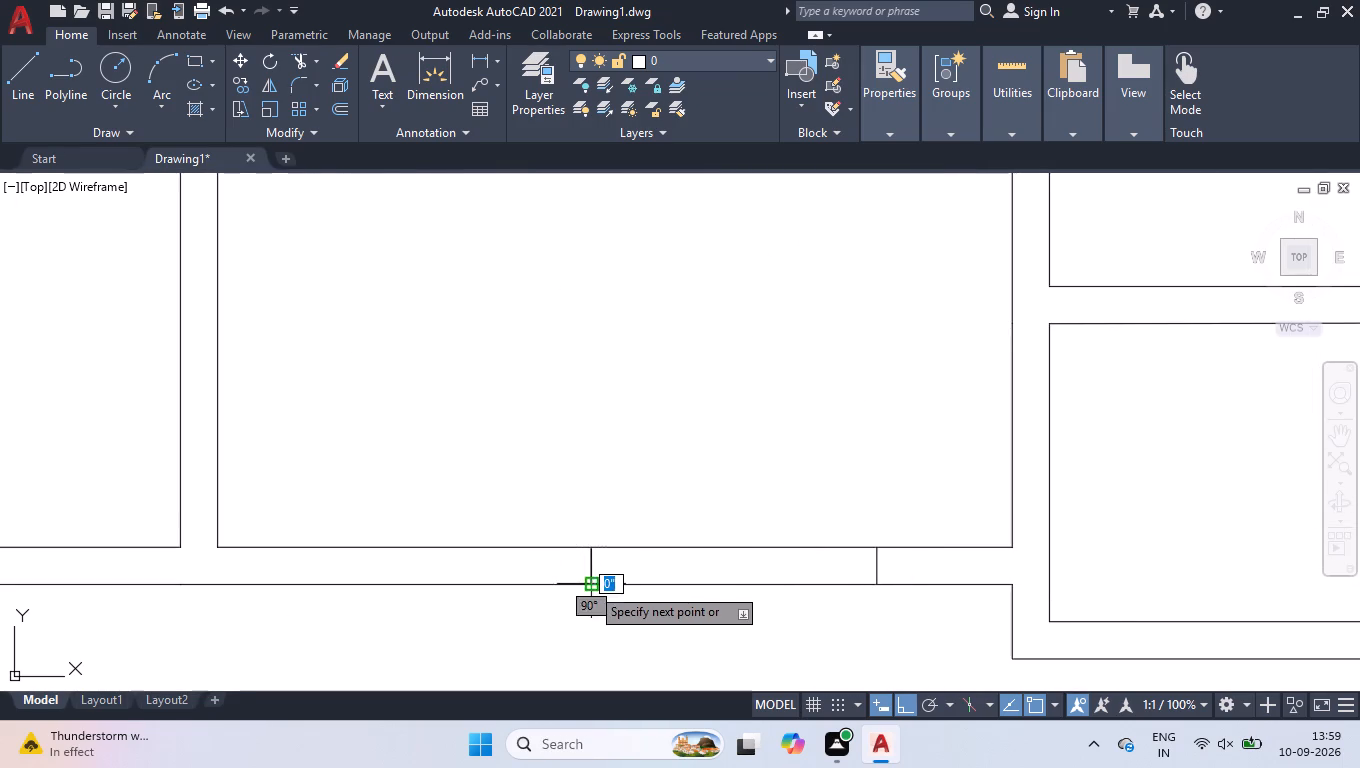
{"action": "key", "text": "space"}
{"action": "scroll", "coordinate": [745, 556], "scroll_direction": "up", "scroll_amount": 1}
{"action": "key", "text": "space"}
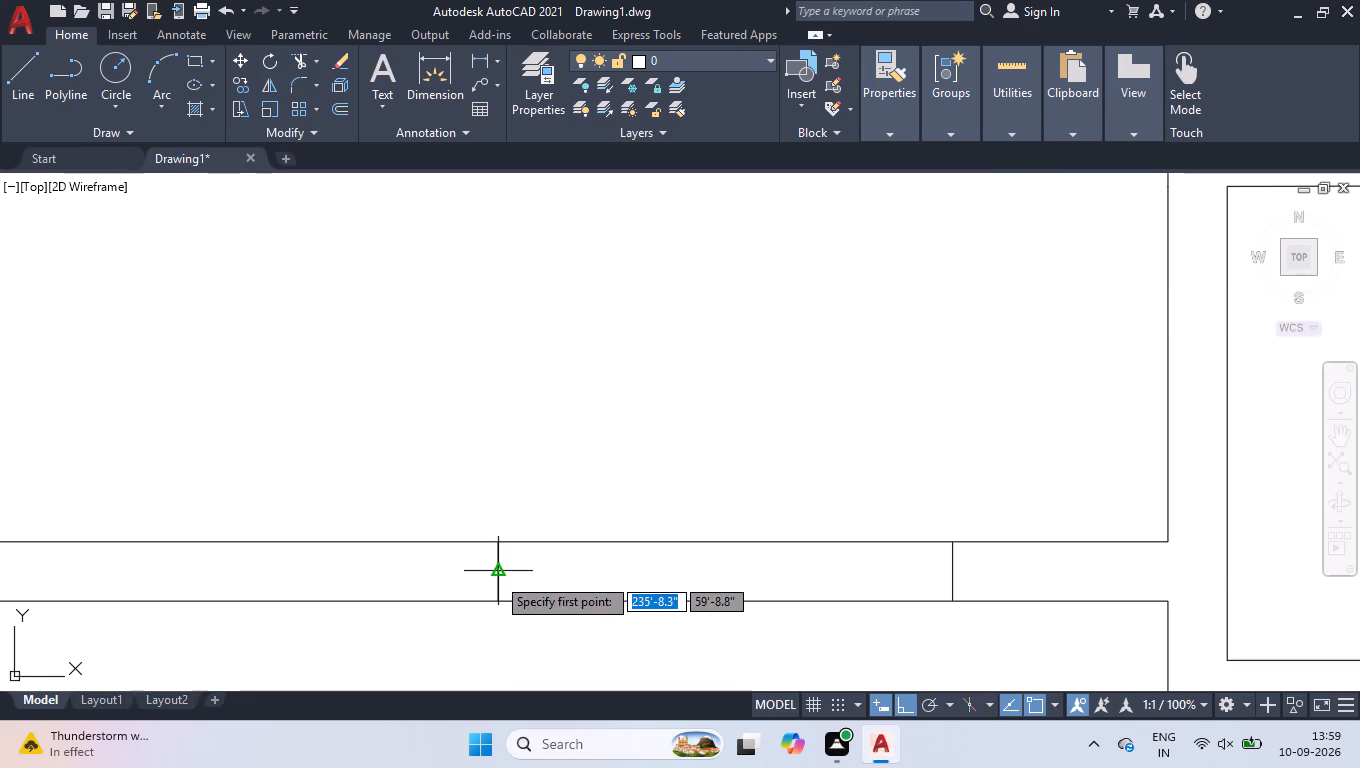
{"action": "left_click", "coordinate": [496, 576]}
{"action": "left_click", "coordinate": [954, 575]}
{"action": "key", "text": "space"}
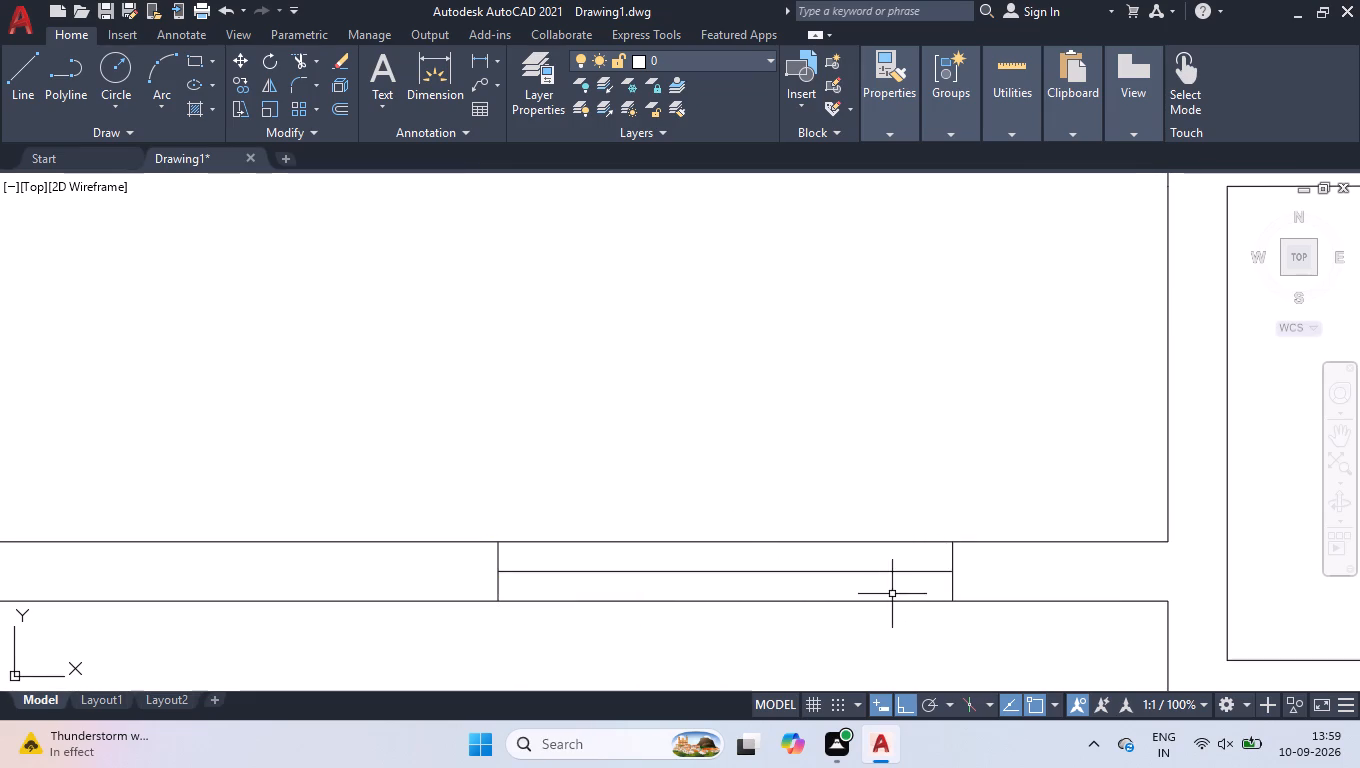
Draw a window about 2'-3" long in the right unit's small bottom room's lower exterior wall, starting flush with the room's left wall, with jambs and centre line.
{"action": "scroll", "coordinate": [882, 606], "scroll_direction": "down", "scroll_amount": 3}
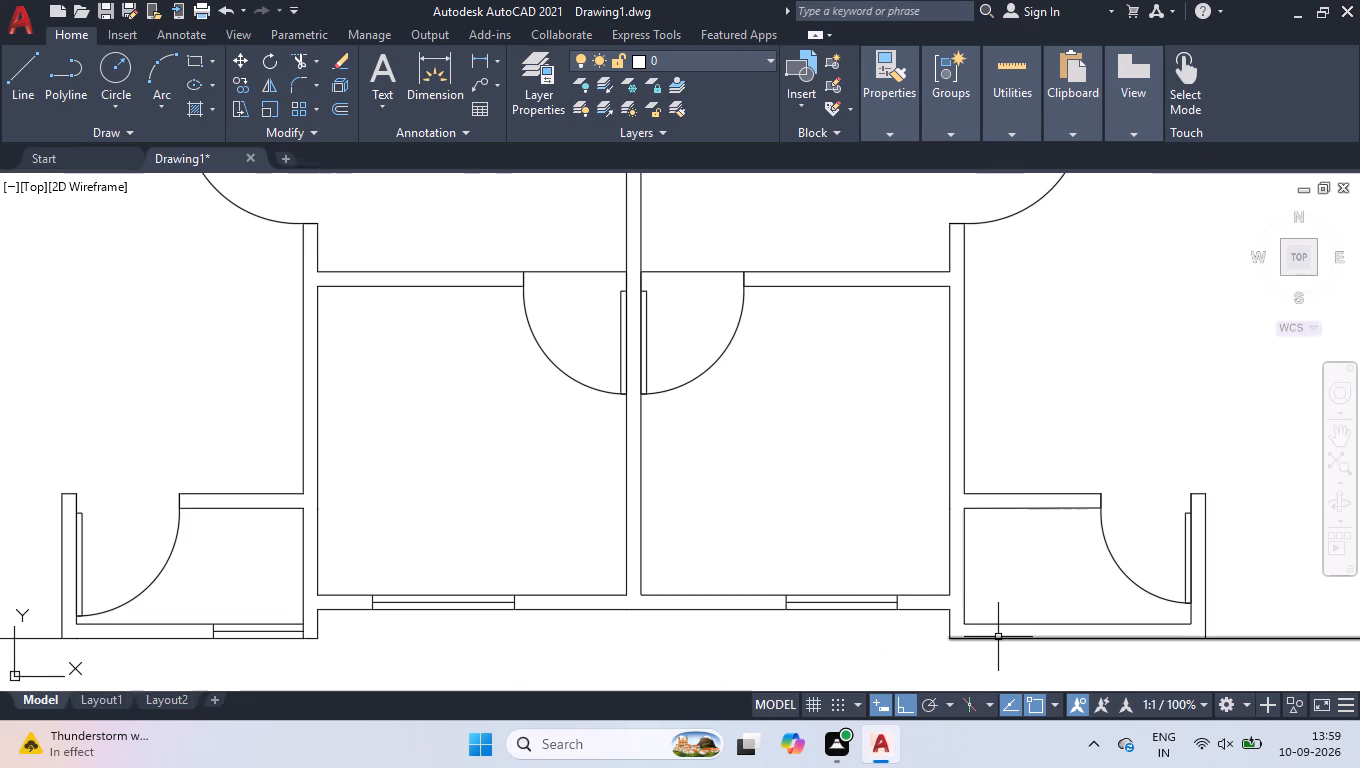
{"action": "scroll", "coordinate": [1103, 648], "scroll_direction": "up", "scroll_amount": 2}
{"action": "key", "text": "space"}
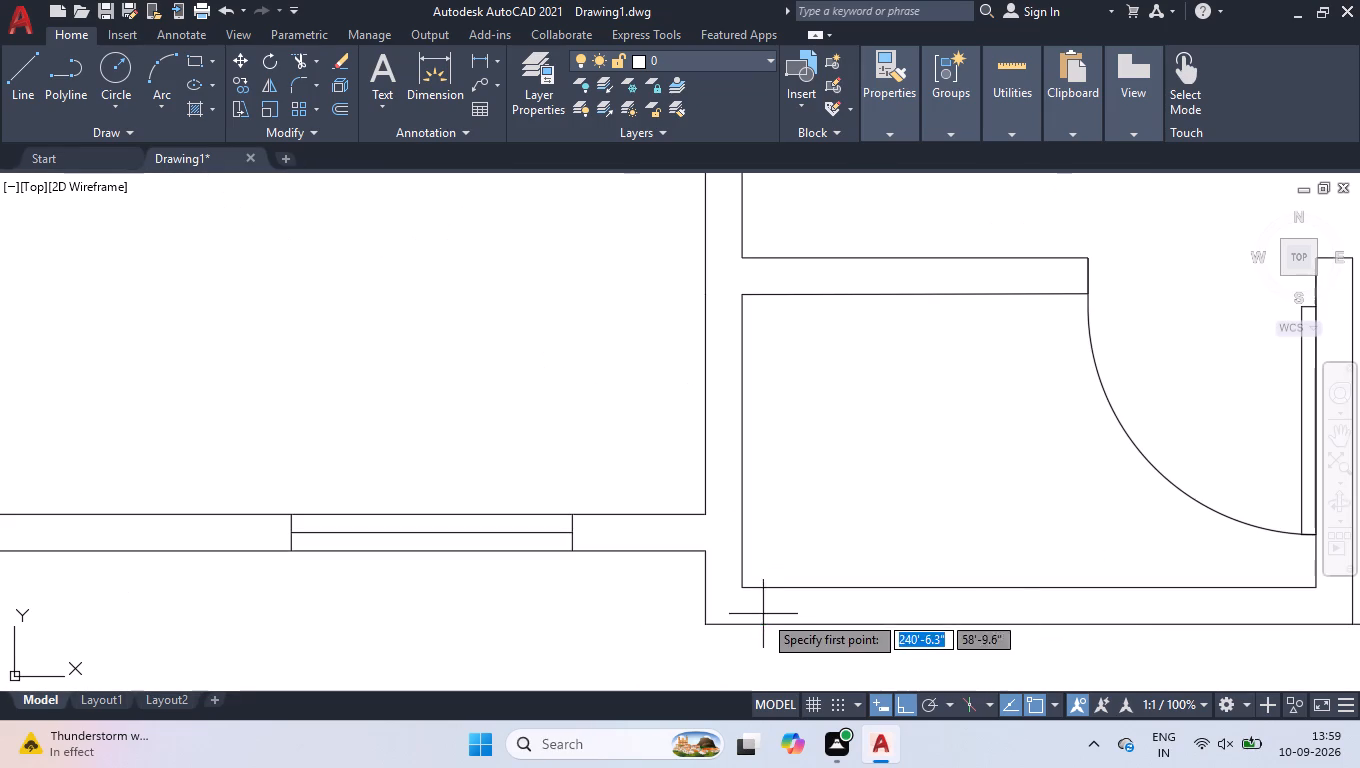
{"action": "left_click", "coordinate": [745, 593]}
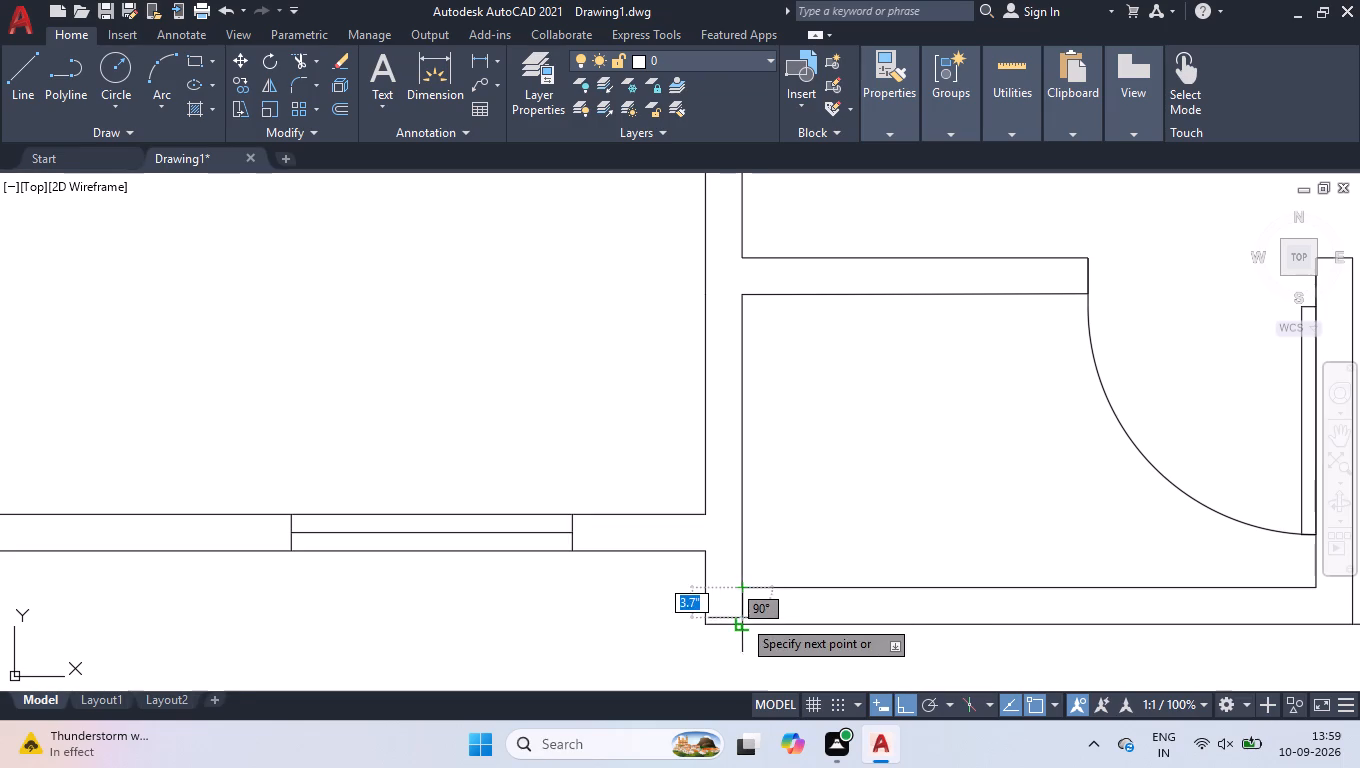
{"action": "left_click", "coordinate": [743, 624]}
{"action": "key", "text": "space"}
{"action": "key", "text": "space"}
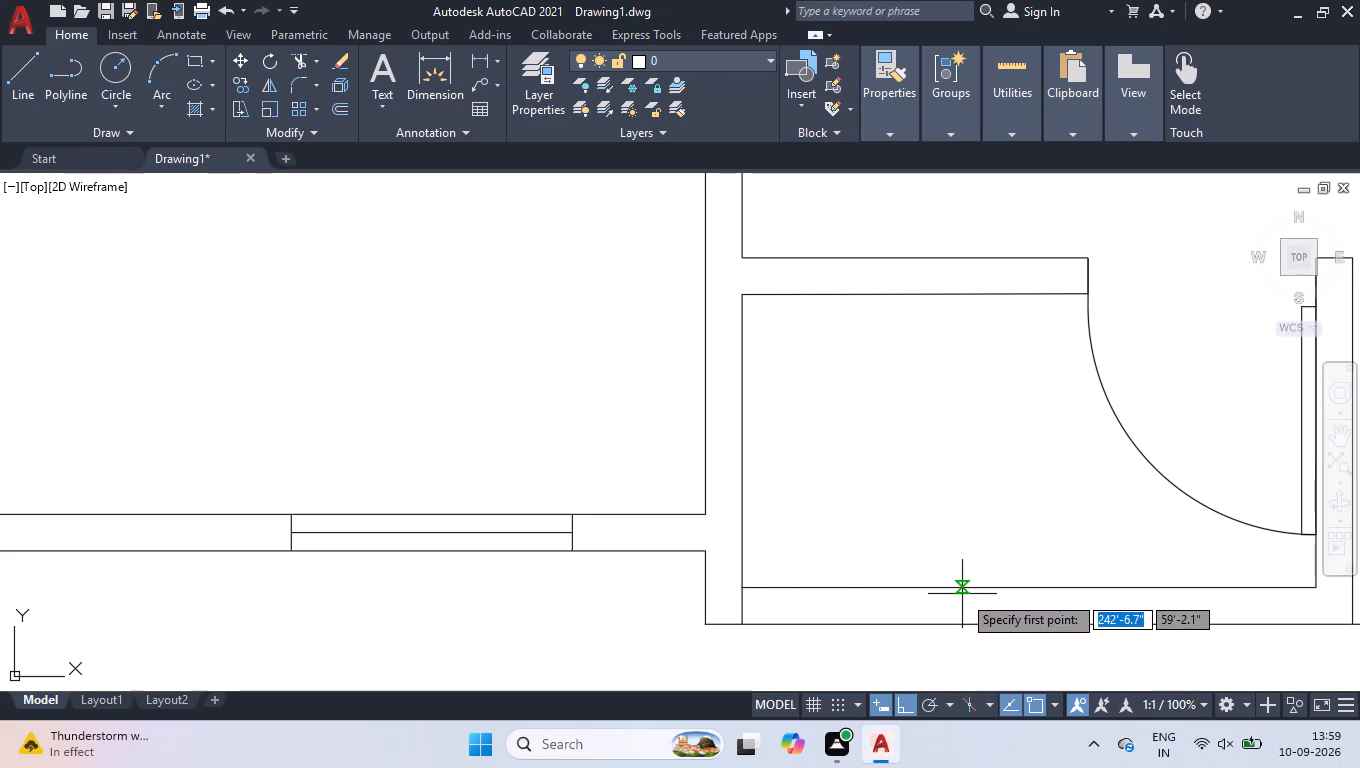
{"action": "left_click", "coordinate": [962, 594]}
{"action": "left_click", "coordinate": [963, 621]}
{"action": "key", "text": "space"}
{"action": "scroll", "coordinate": [956, 619], "scroll_direction": "up", "scroll_amount": 1}
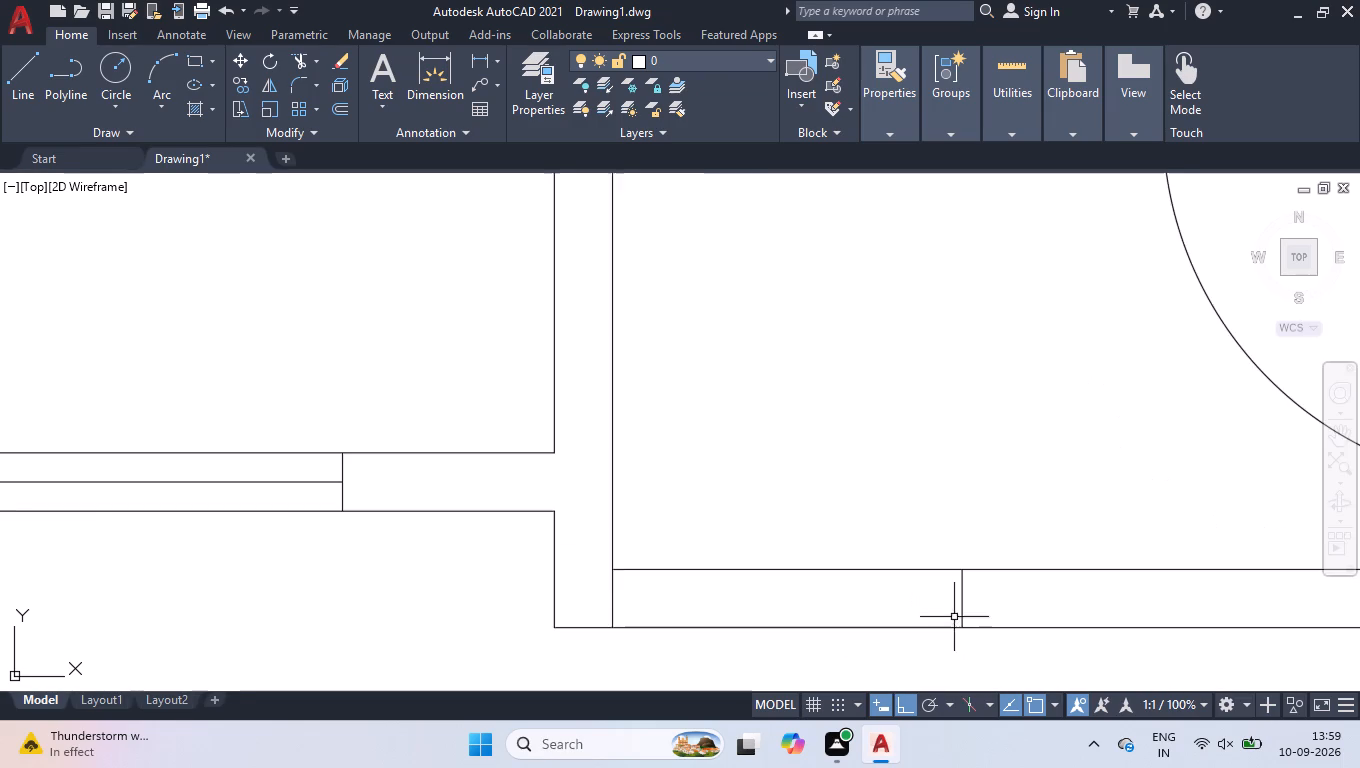
{"action": "scroll", "coordinate": [954, 617], "scroll_direction": "up", "scroll_amount": 1}
{"action": "key", "text": "space"}
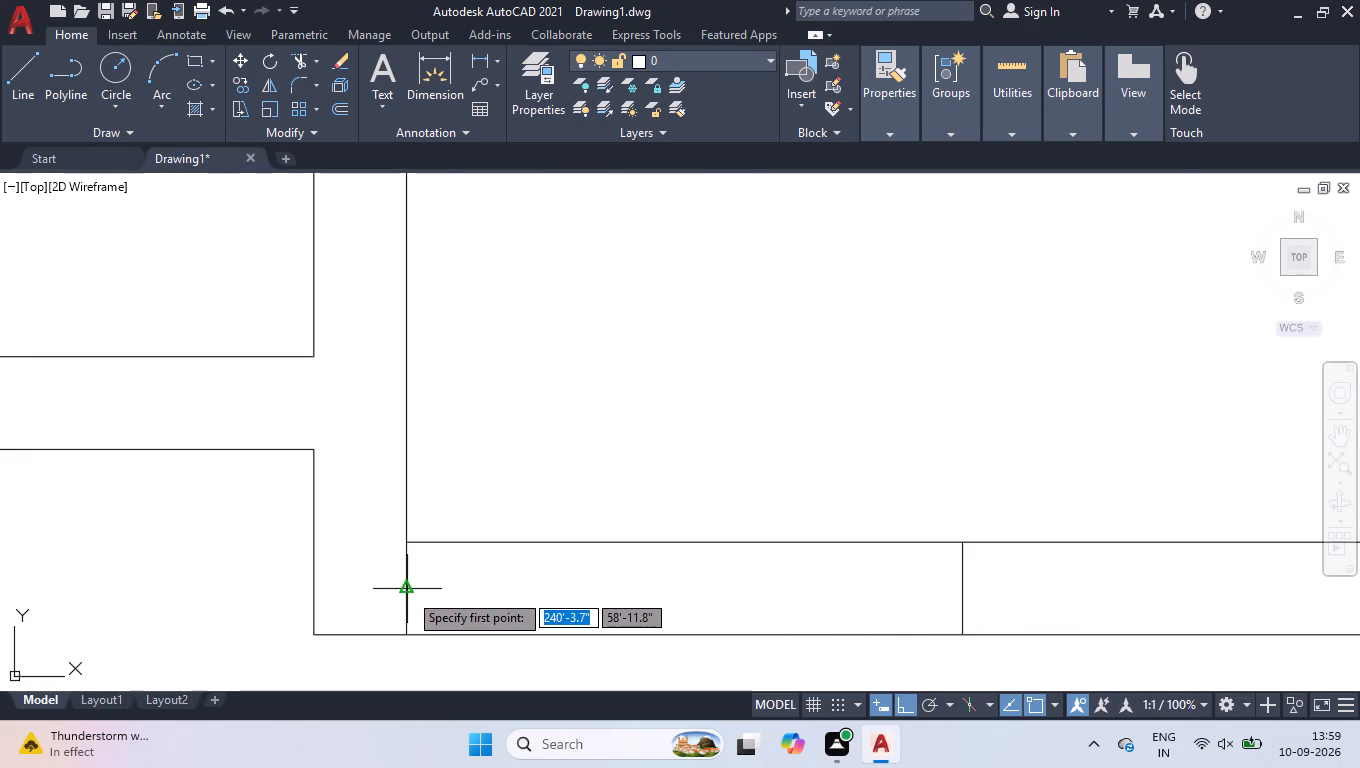
{"action": "left_click", "coordinate": [408, 592]}
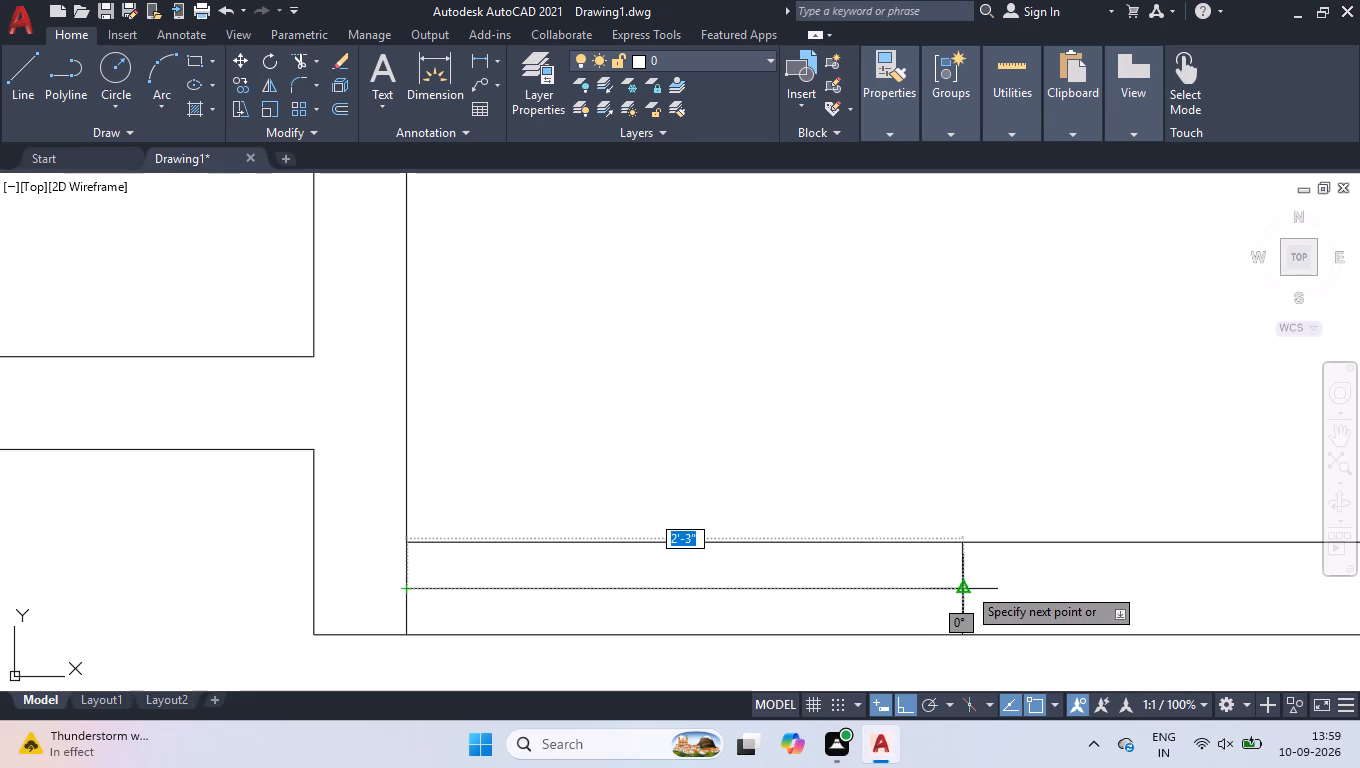
{"action": "left_click", "coordinate": [967, 586]}
{"action": "key", "text": "space"}
Draw a window about 5' long in the right unit's large lower room's right exterior wall, with two jambs and a centre line.
{"action": "scroll", "coordinate": [943, 600], "scroll_direction": "down", "scroll_amount": 4}
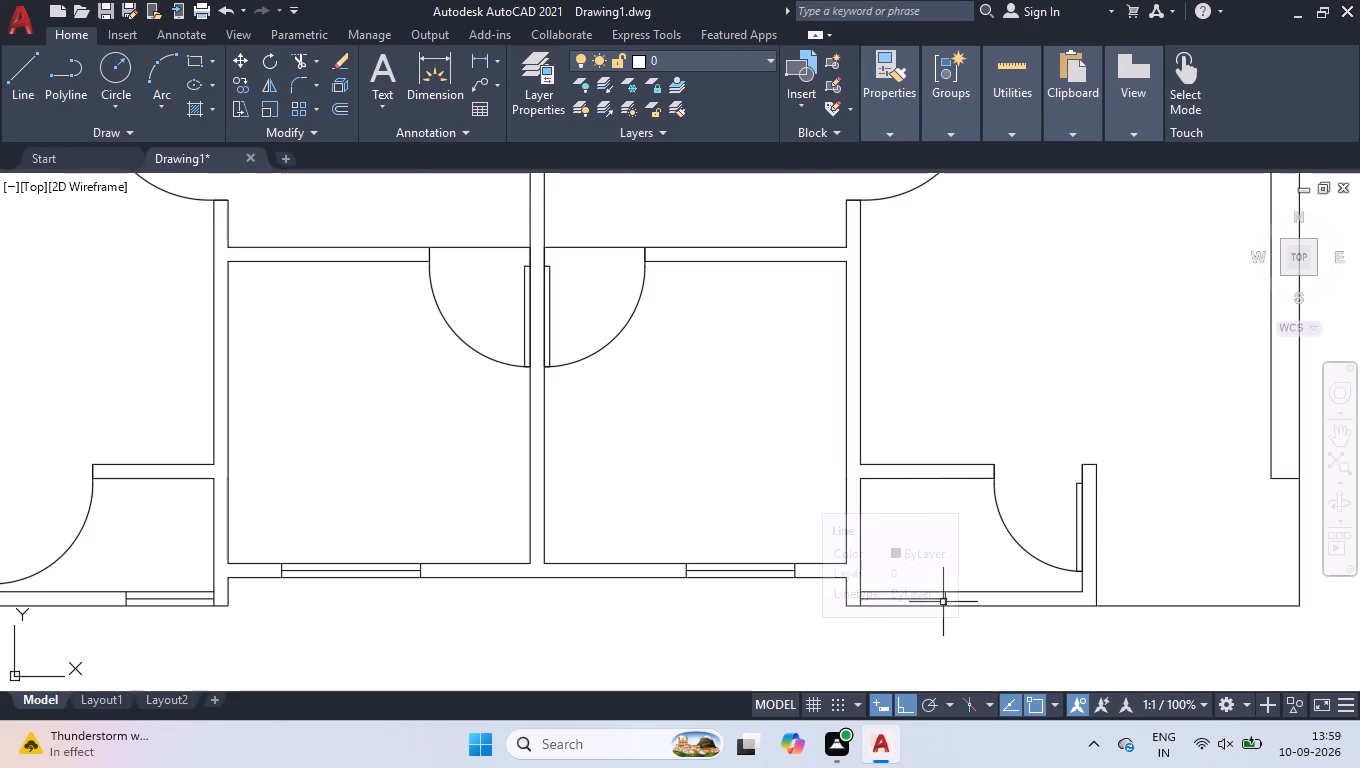
{"action": "scroll", "coordinate": [943, 602], "scroll_direction": "down", "scroll_amount": 1}
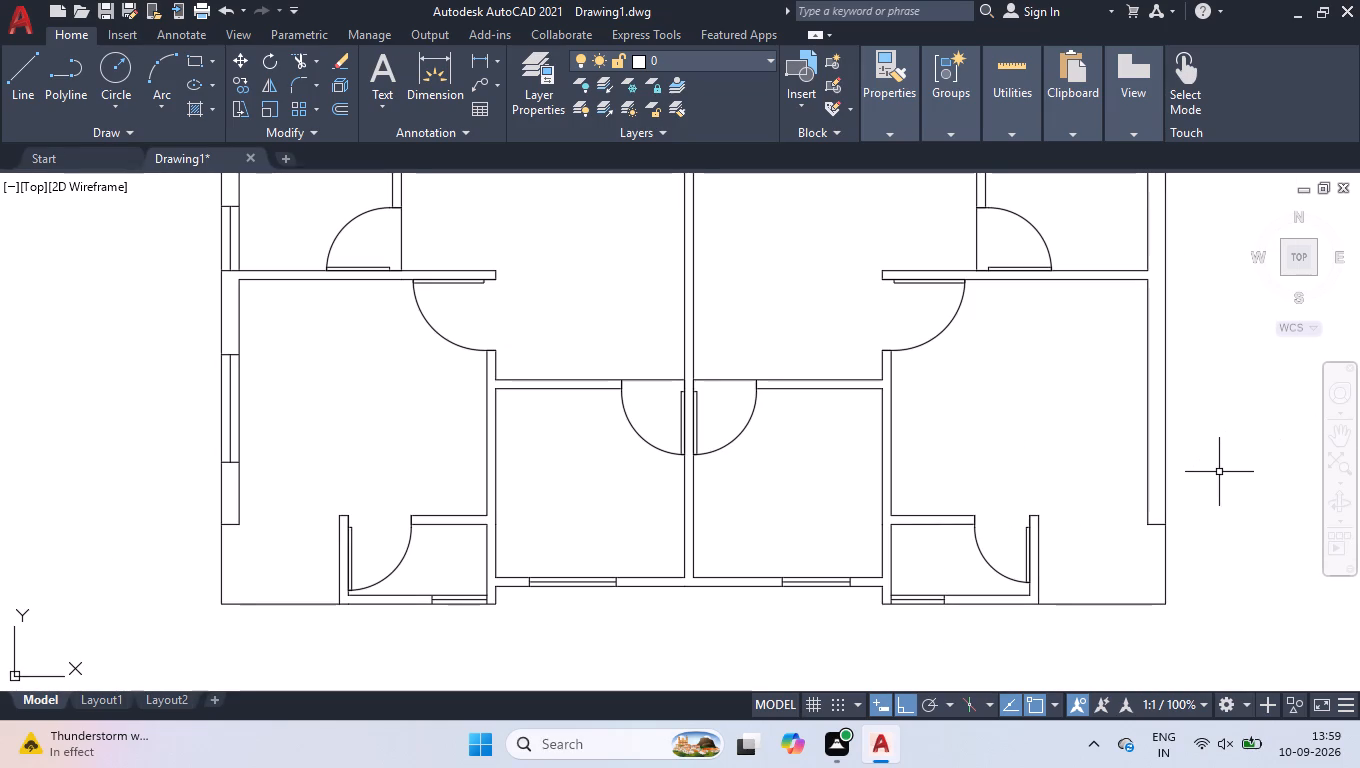
{"action": "scroll", "coordinate": [1219, 472], "scroll_direction": "up", "scroll_amount": 2}
{"action": "scroll", "coordinate": [1210, 489], "scroll_direction": "down", "scroll_amount": 3}
{"action": "scroll", "coordinate": [1206, 476], "scroll_direction": "up", "scroll_amount": 1}
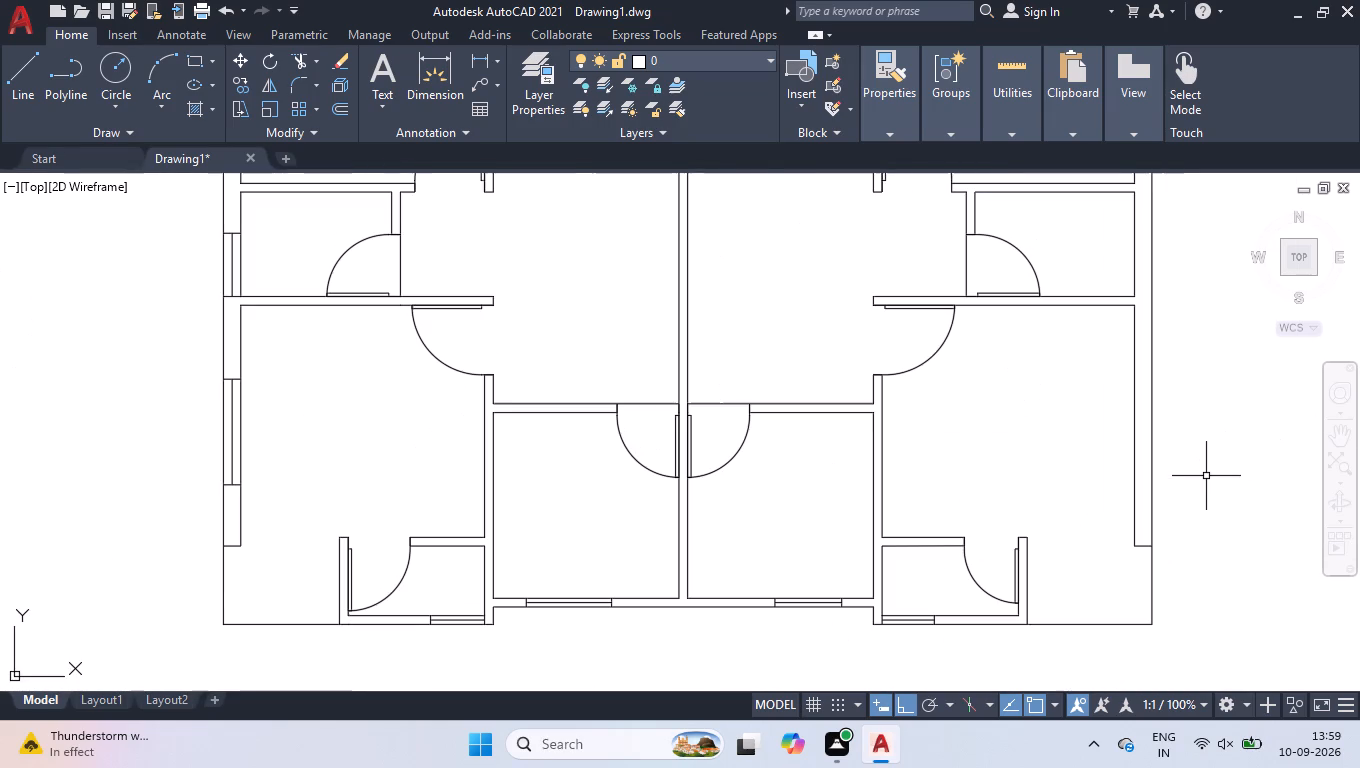
{"action": "key", "text": "space"}
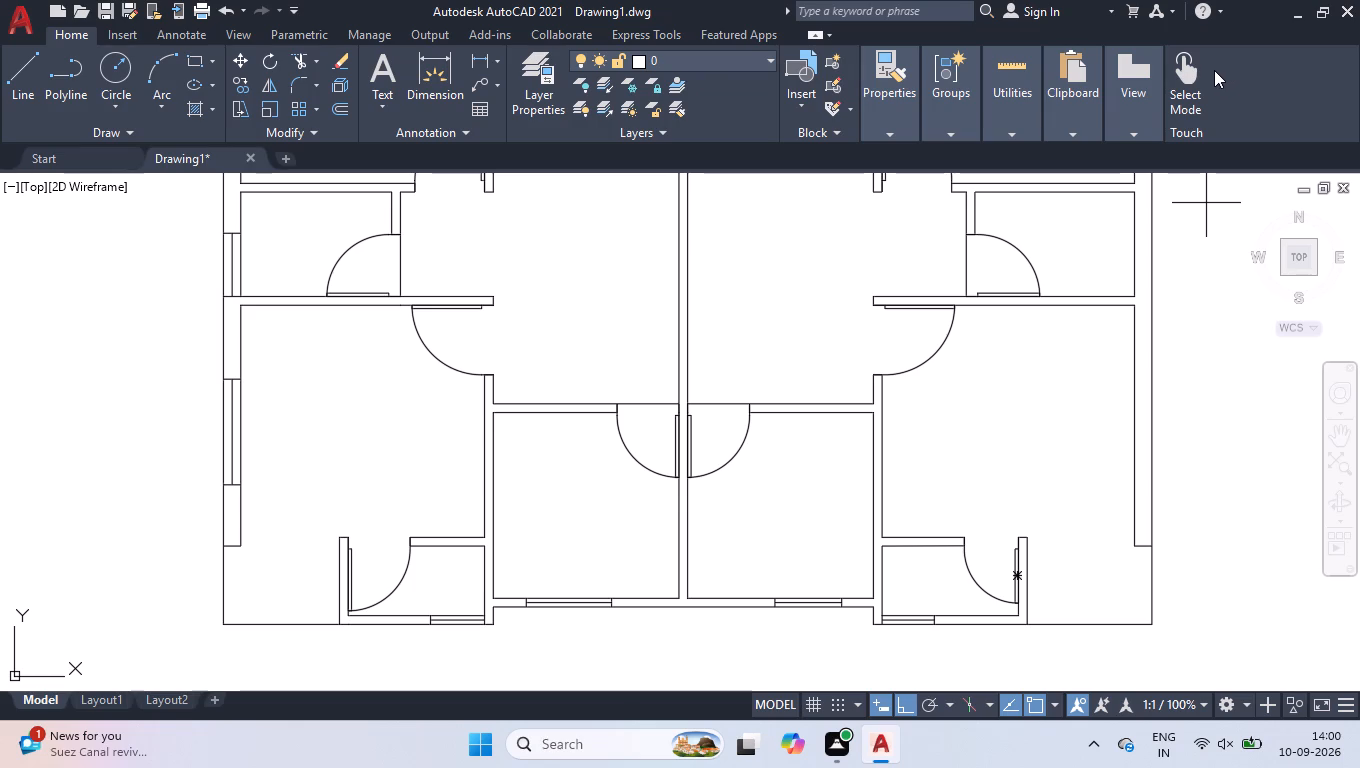
{"action": "left_click", "coordinate": [1154, 489]}
{"action": "left_click", "coordinate": [1134, 489]}
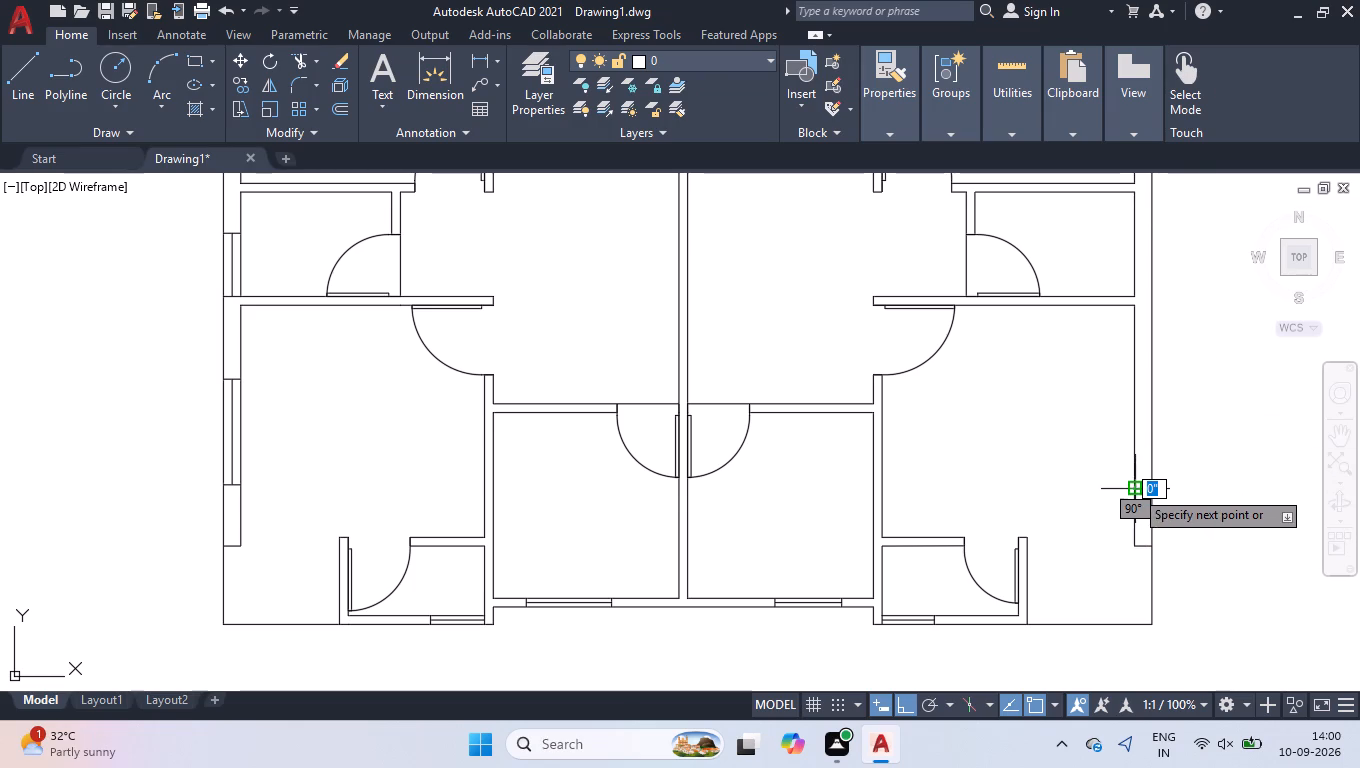
{"action": "right_click", "coordinate": [1133, 489]}
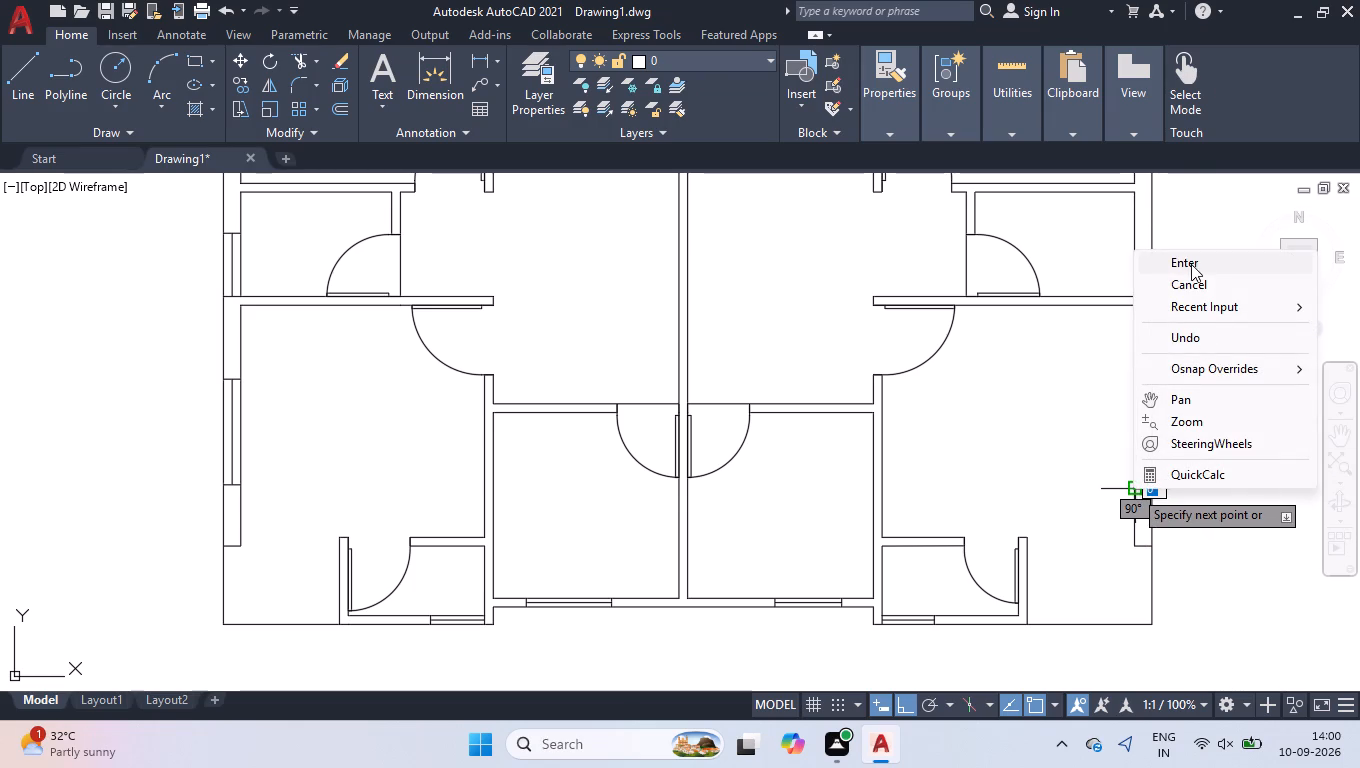
{"action": "left_click", "coordinate": [1194, 276]}
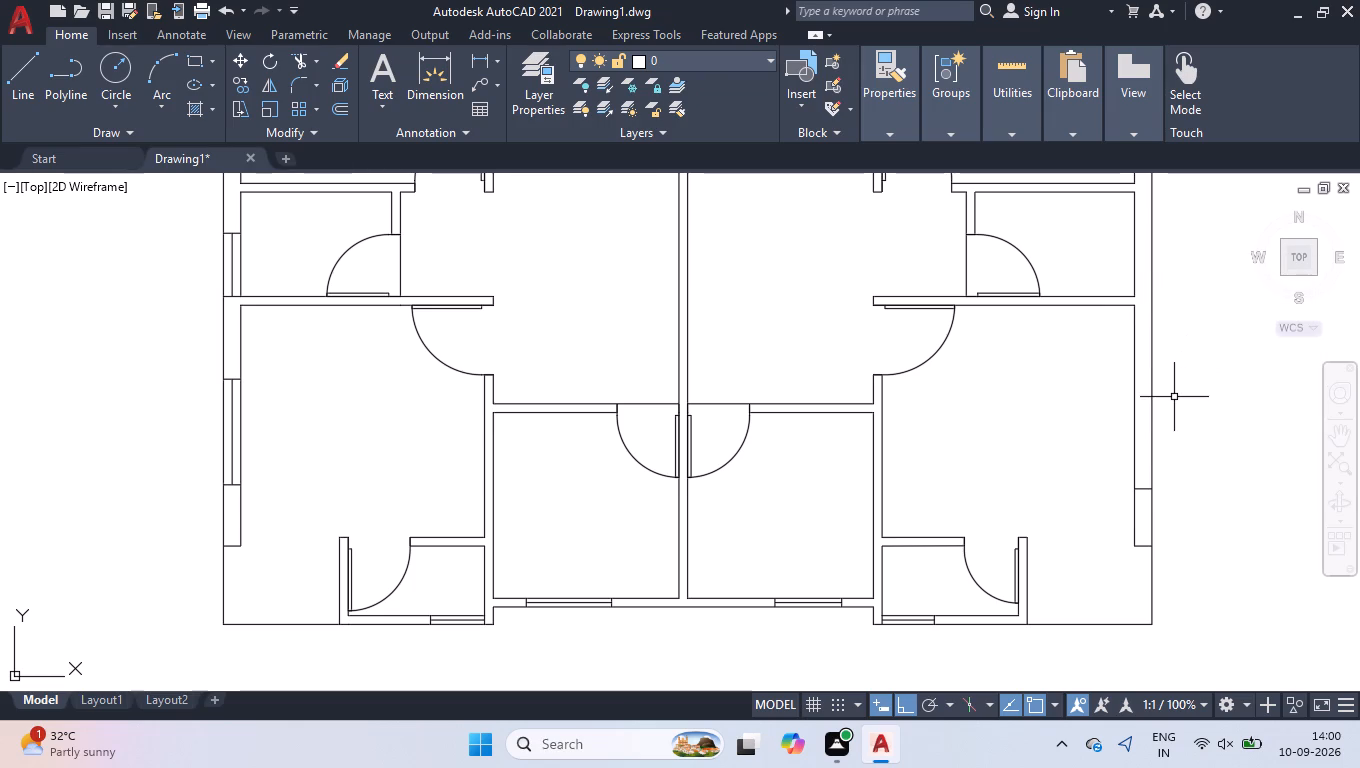
{"action": "key", "text": "space"}
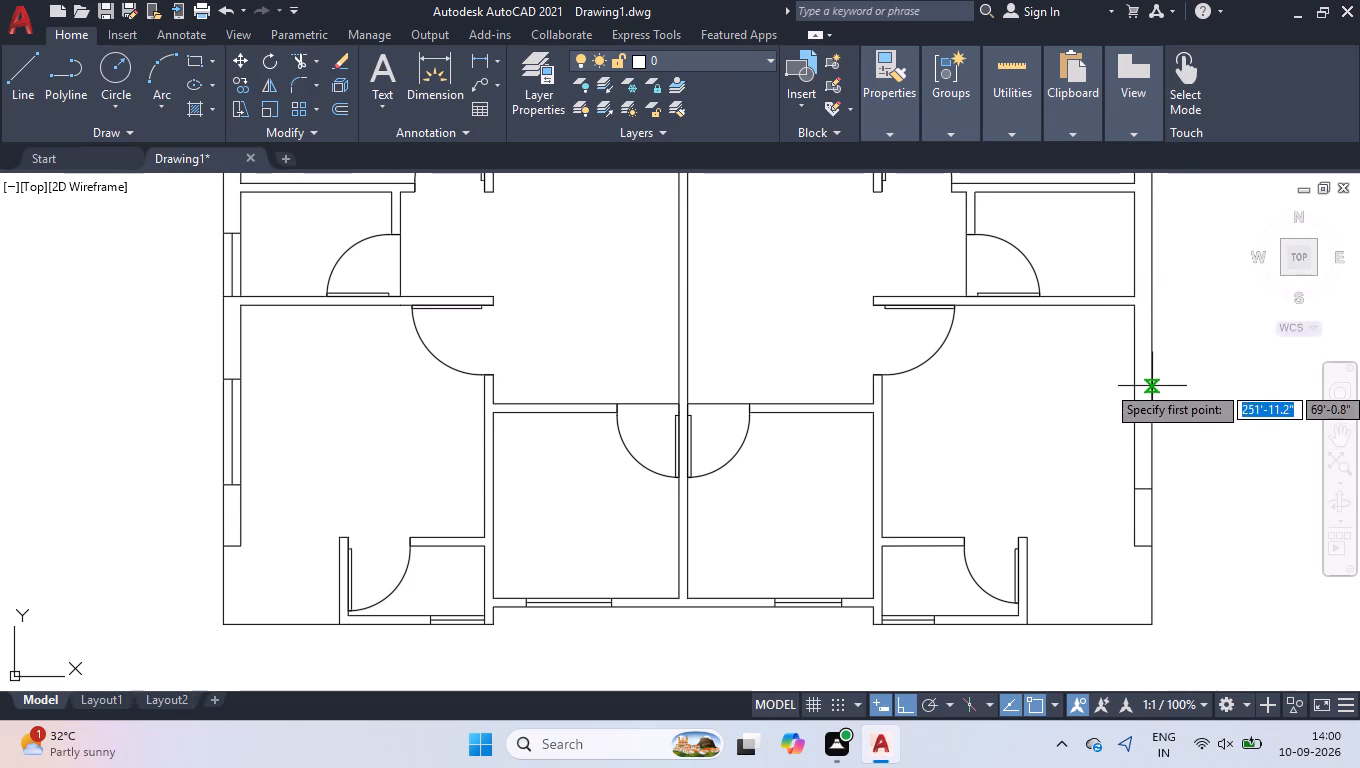
{"action": "left_click", "coordinate": [1151, 373]}
{"action": "left_click", "coordinate": [1134, 373]}
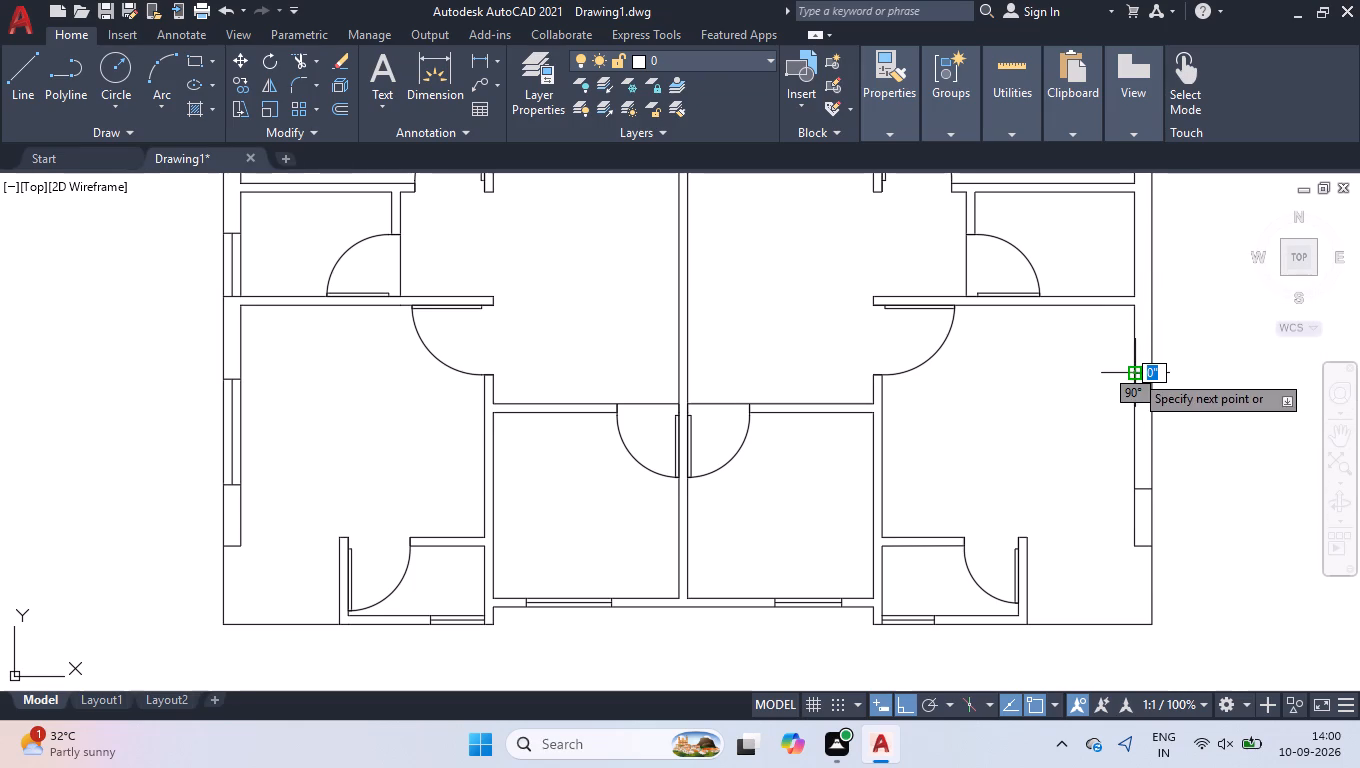
{"action": "key", "text": "space"}
{"action": "key", "text": "space"}
{"action": "scroll", "coordinate": [1149, 476], "scroll_direction": "up", "scroll_amount": 1}
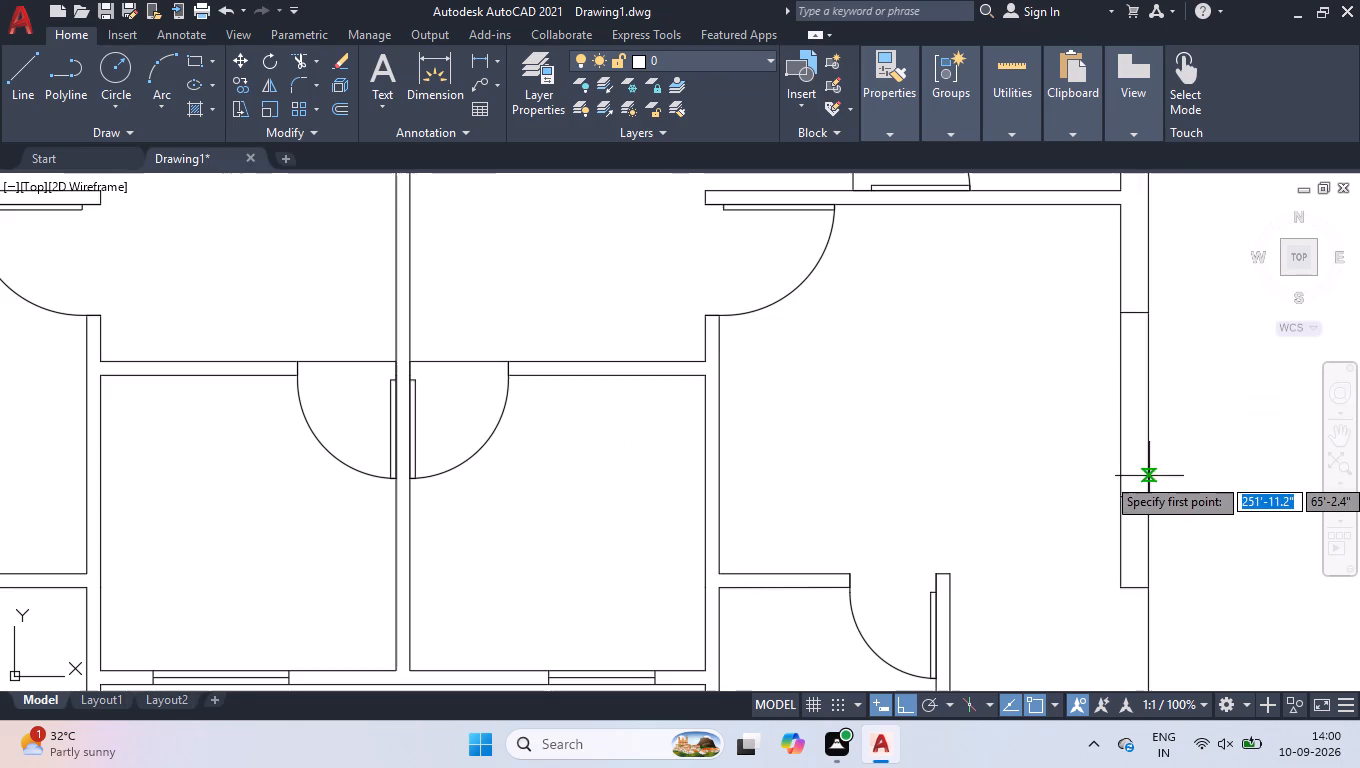
{"action": "left_click", "coordinate": [1131, 312]}
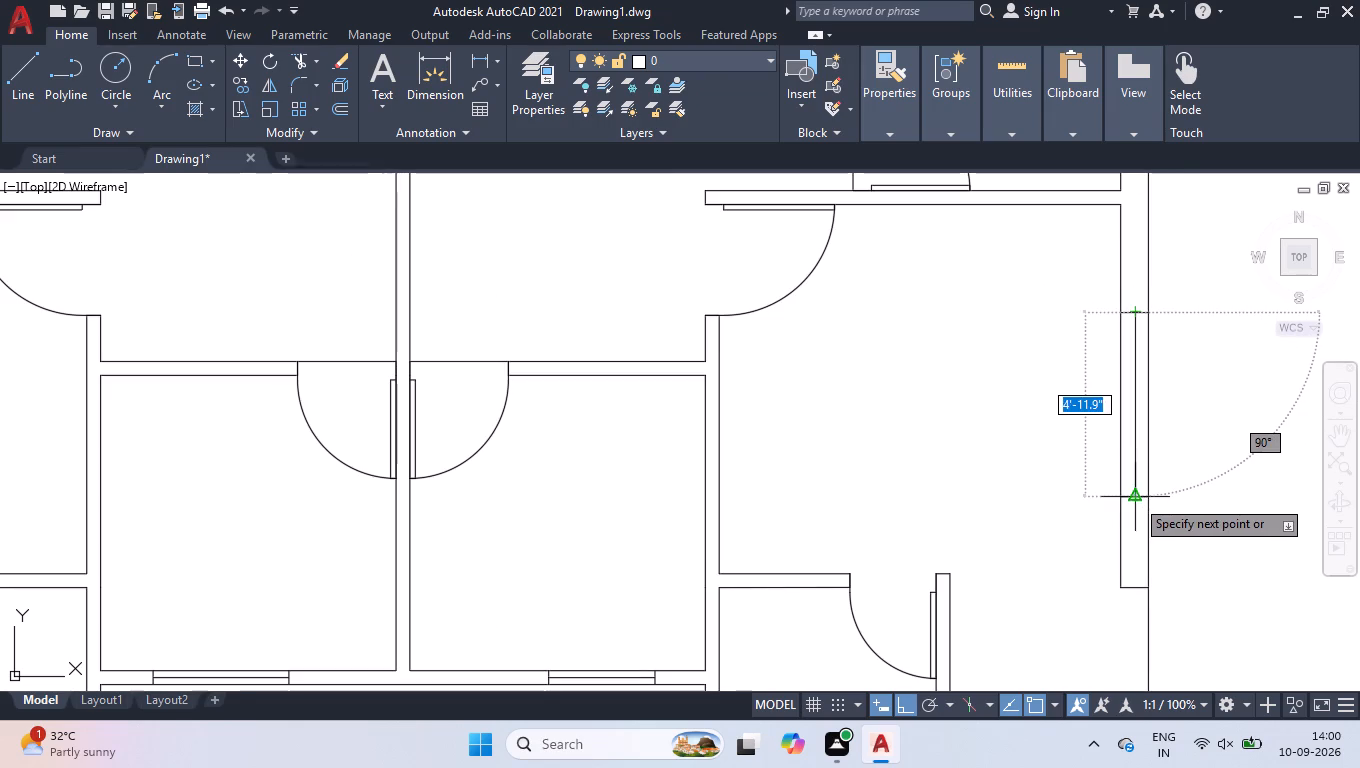
{"action": "left_click", "coordinate": [1135, 498]}
{"action": "key", "text": "Return"}
Draw a window in the right exterior wall of the right unit's small middle room, with two jambs and a centre line.
{"action": "scroll", "coordinate": [1130, 524], "scroll_direction": "down", "scroll_amount": 3}
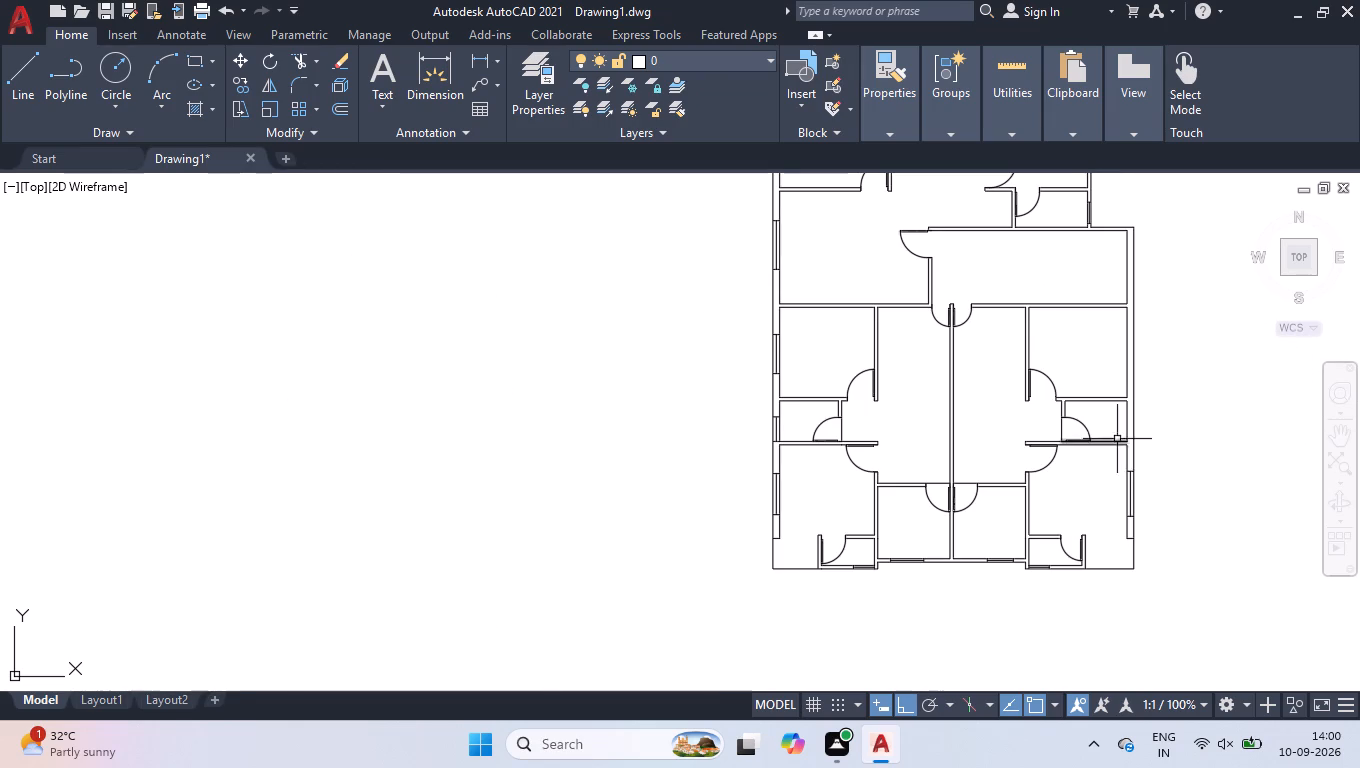
{"action": "scroll", "coordinate": [1146, 415], "scroll_direction": "up", "scroll_amount": 2}
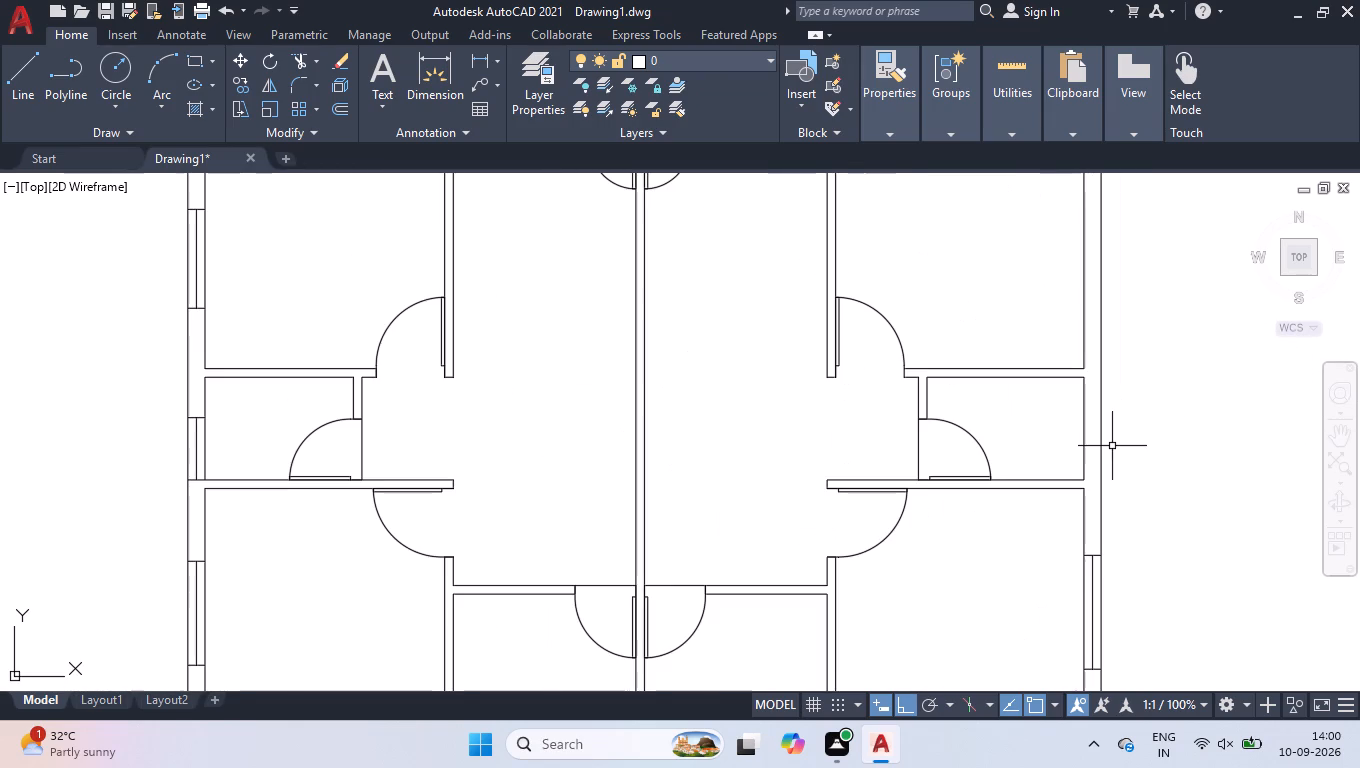
{"action": "scroll", "coordinate": [1112, 446], "scroll_direction": "up", "scroll_amount": 1}
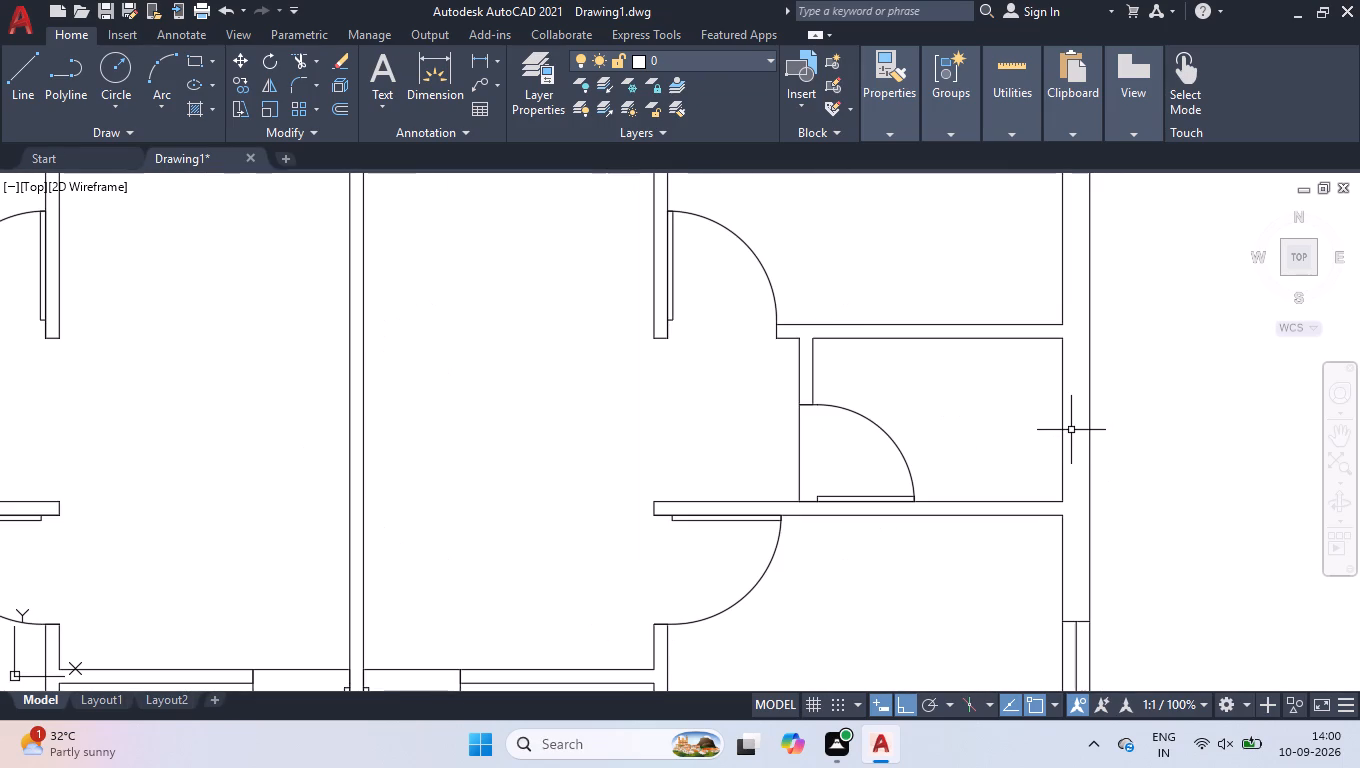
{"action": "key", "text": "space"}
{"action": "left_click", "coordinate": [1064, 370]}
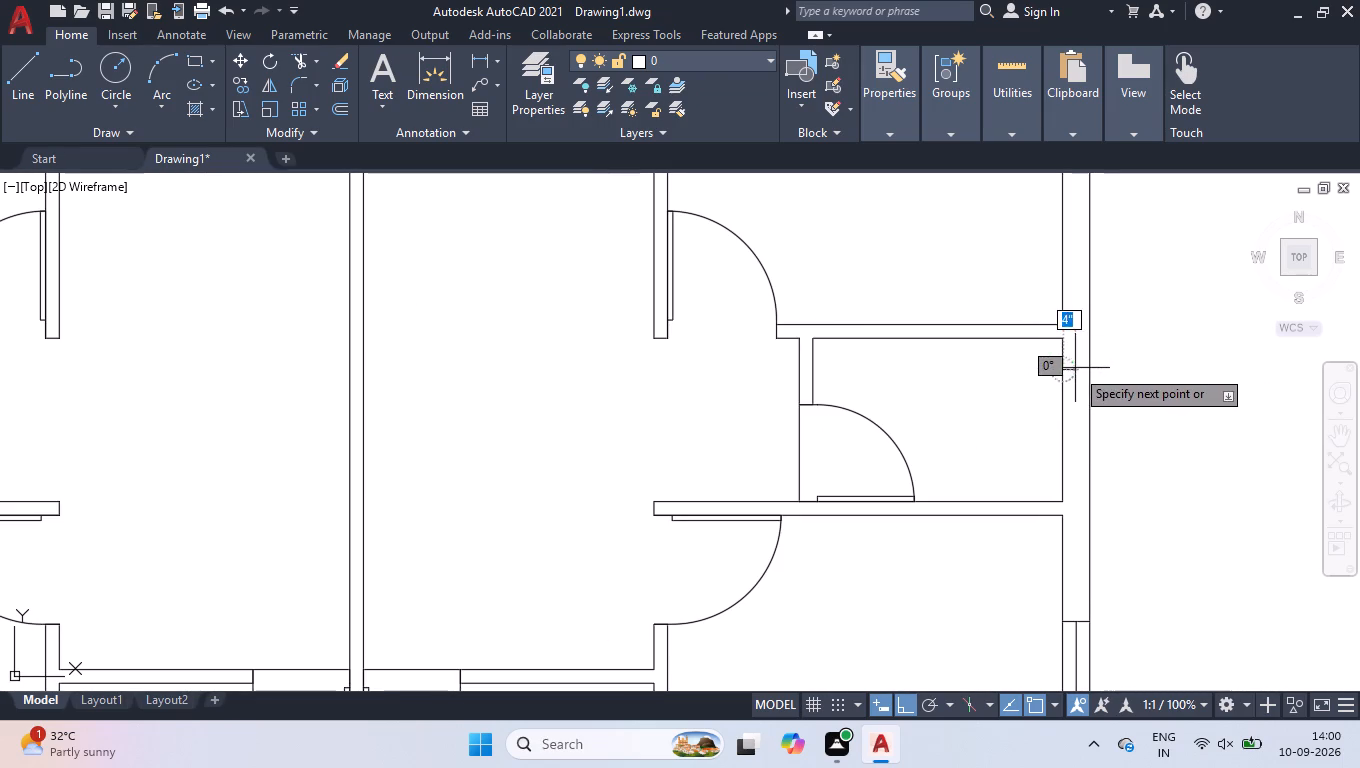
{"action": "left_click", "coordinate": [1086, 372]}
{"action": "key", "text": "space"}
{"action": "key", "text": "space"}
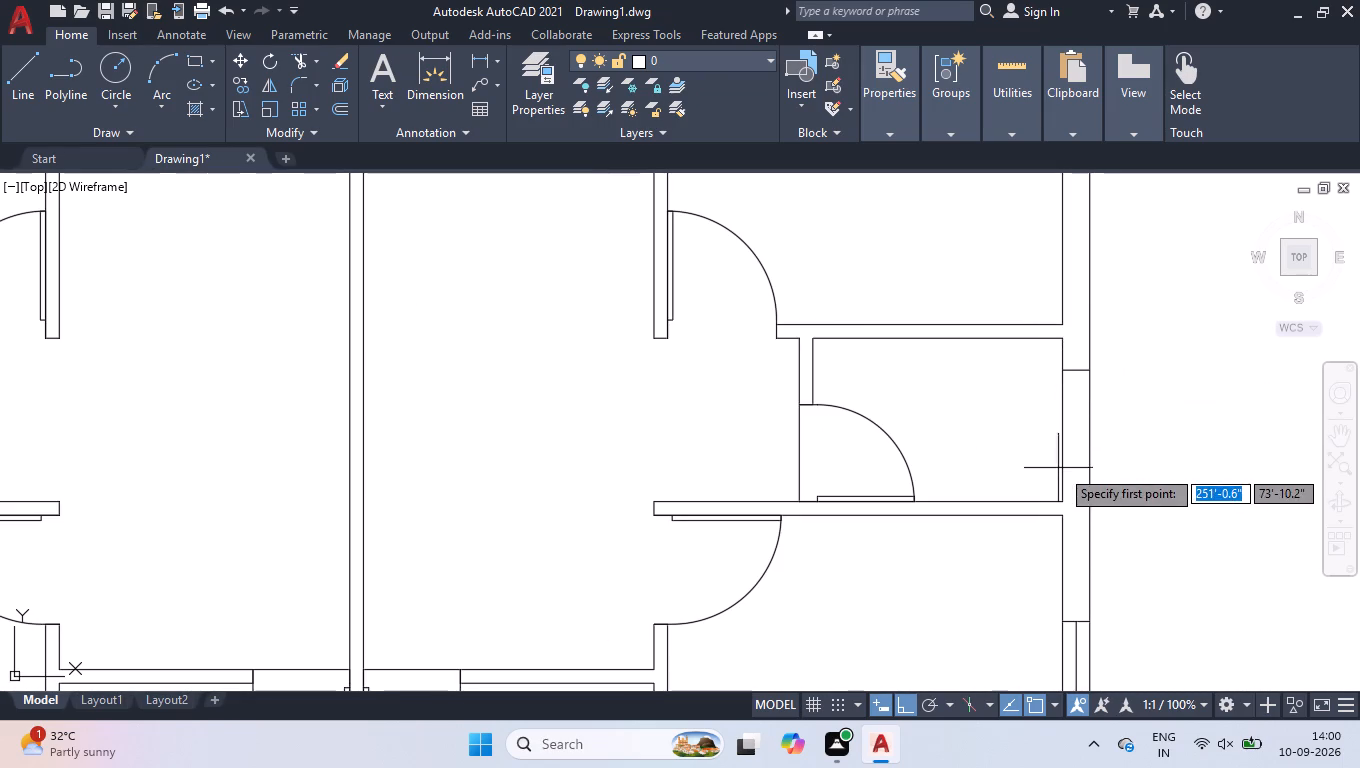
{"action": "left_click", "coordinate": [1065, 468]}
{"action": "left_click", "coordinate": [1096, 468]}
{"action": "key", "text": "space"}
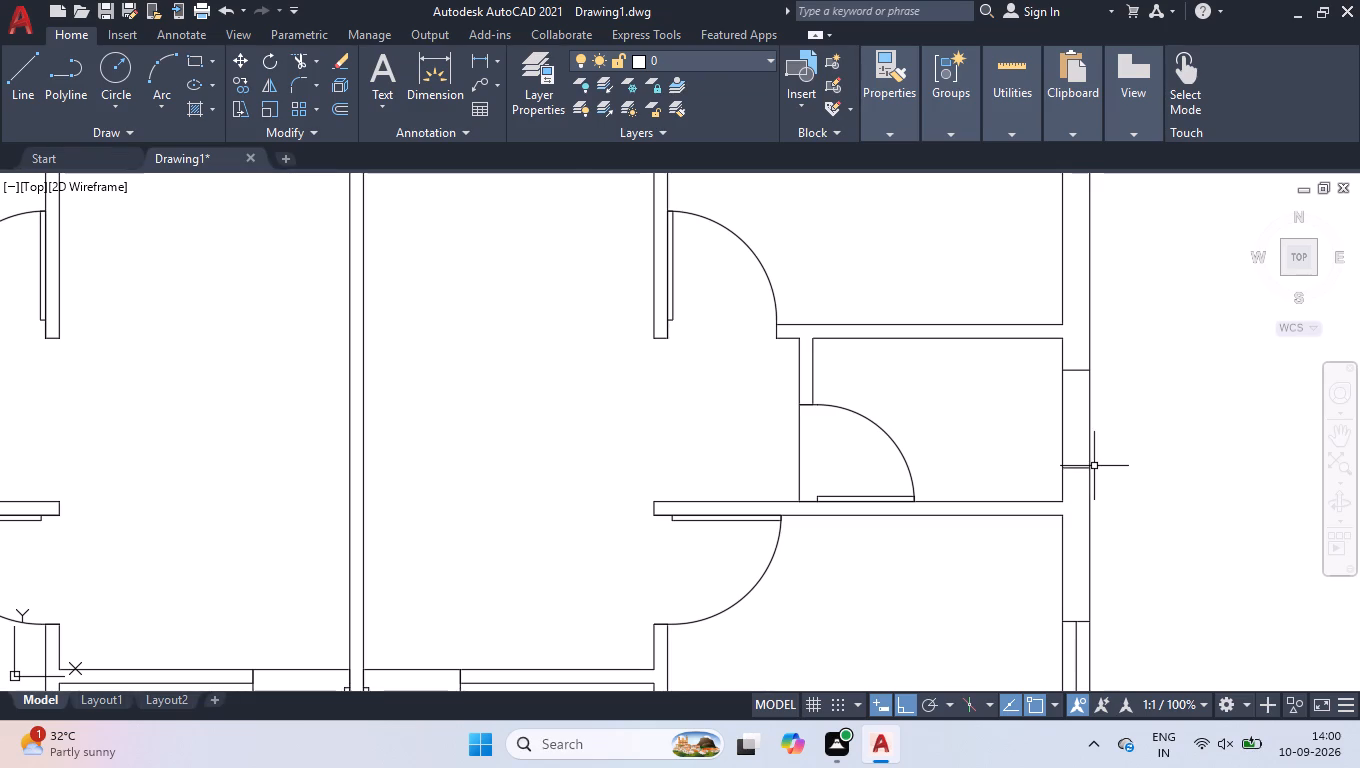
{"action": "scroll", "coordinate": [1094, 466], "scroll_direction": "up", "scroll_amount": 2}
{"action": "key", "text": "space"}
{"action": "left_click", "coordinate": [1038, 477]}
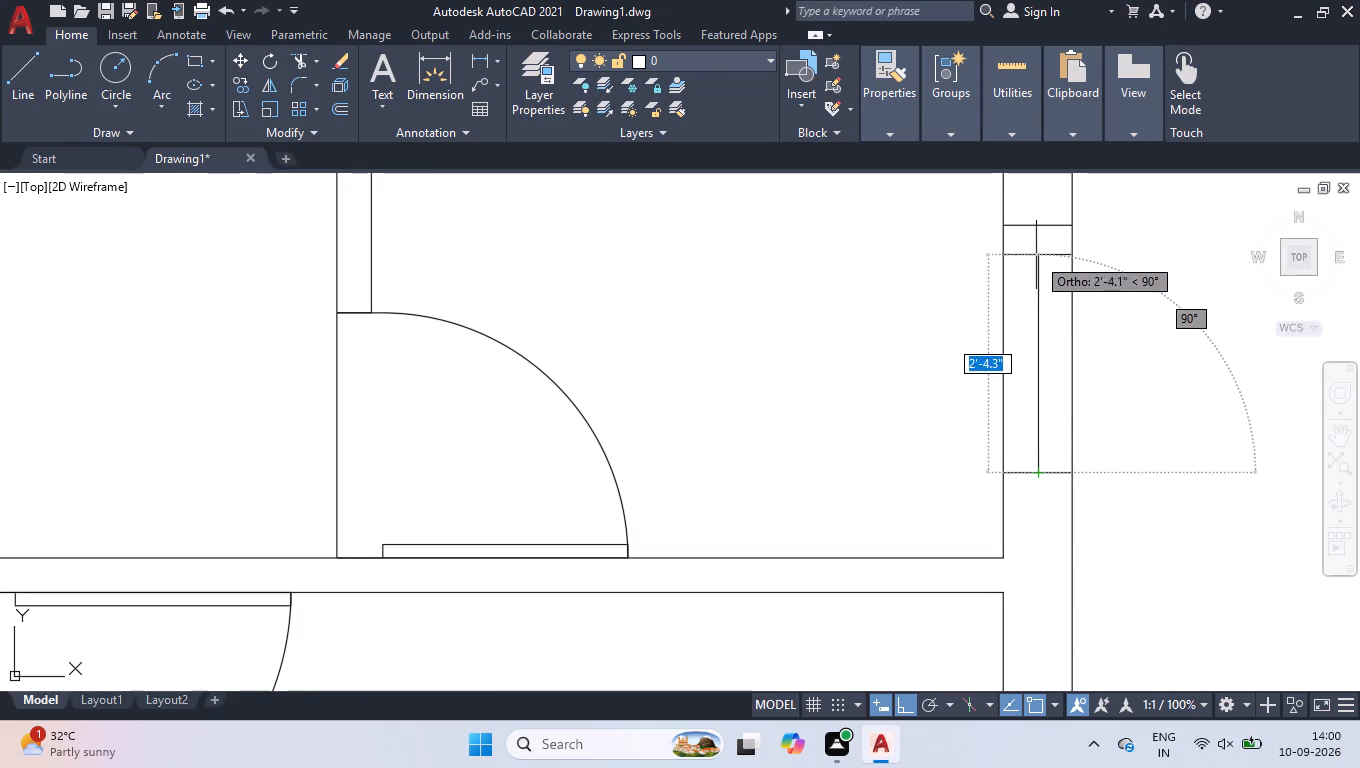
{"action": "left_click", "coordinate": [1039, 225]}
{"action": "key", "text": "space"}
Draw a window in the right exterior wall of the right unit's upper room, above the small room, with two jambs and a centre line.
{"action": "scroll", "coordinate": [1080, 489], "scroll_direction": "down", "scroll_amount": 3}
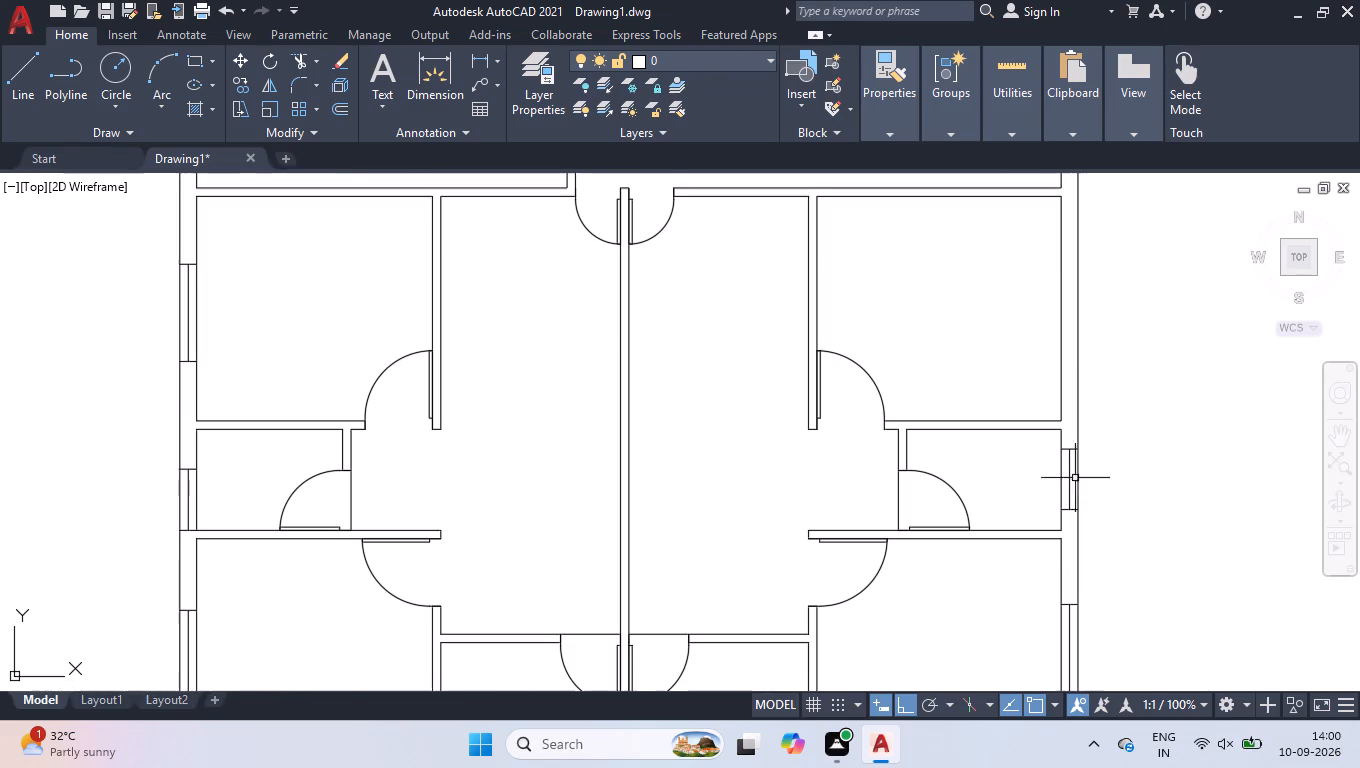
{"action": "scroll", "coordinate": [1071, 187], "scroll_direction": "up", "scroll_amount": 1}
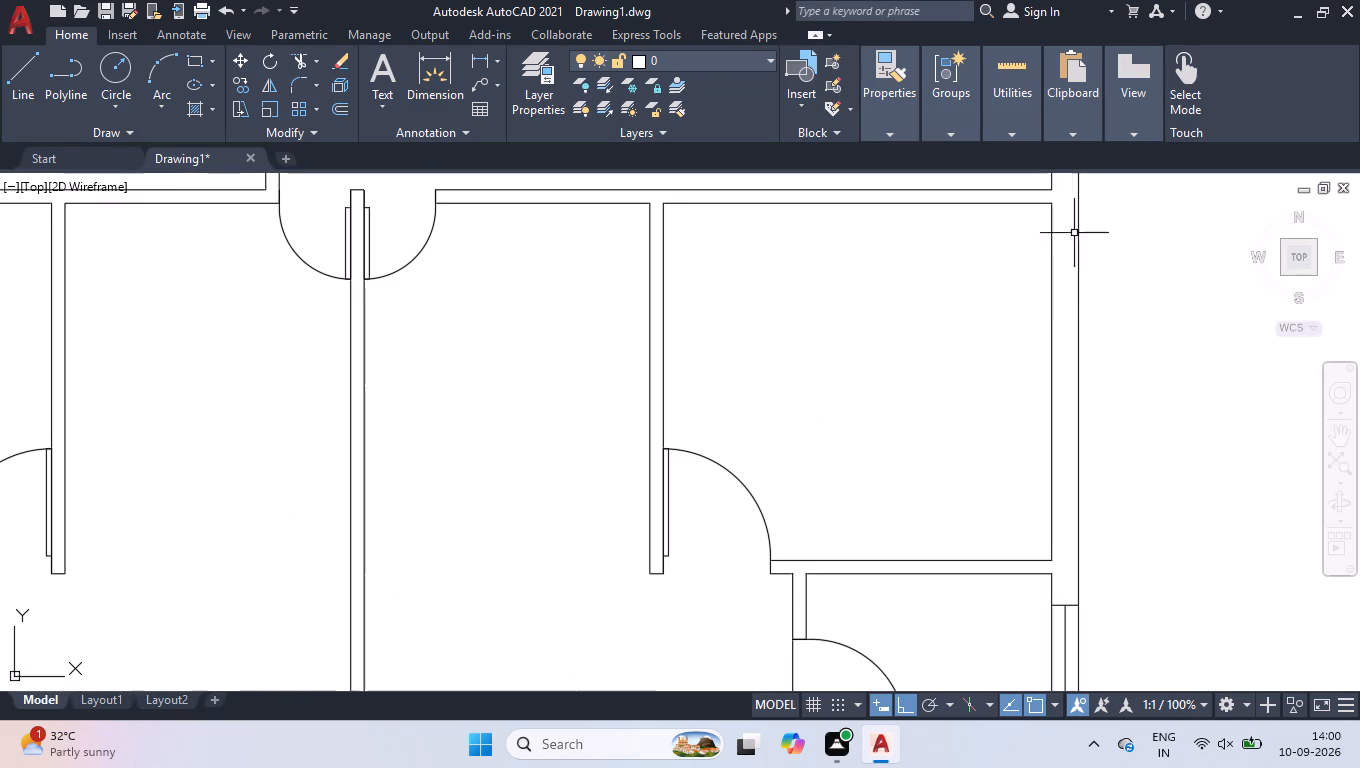
{"action": "key", "text": "space"}
{"action": "left_click", "coordinate": [1059, 279]}
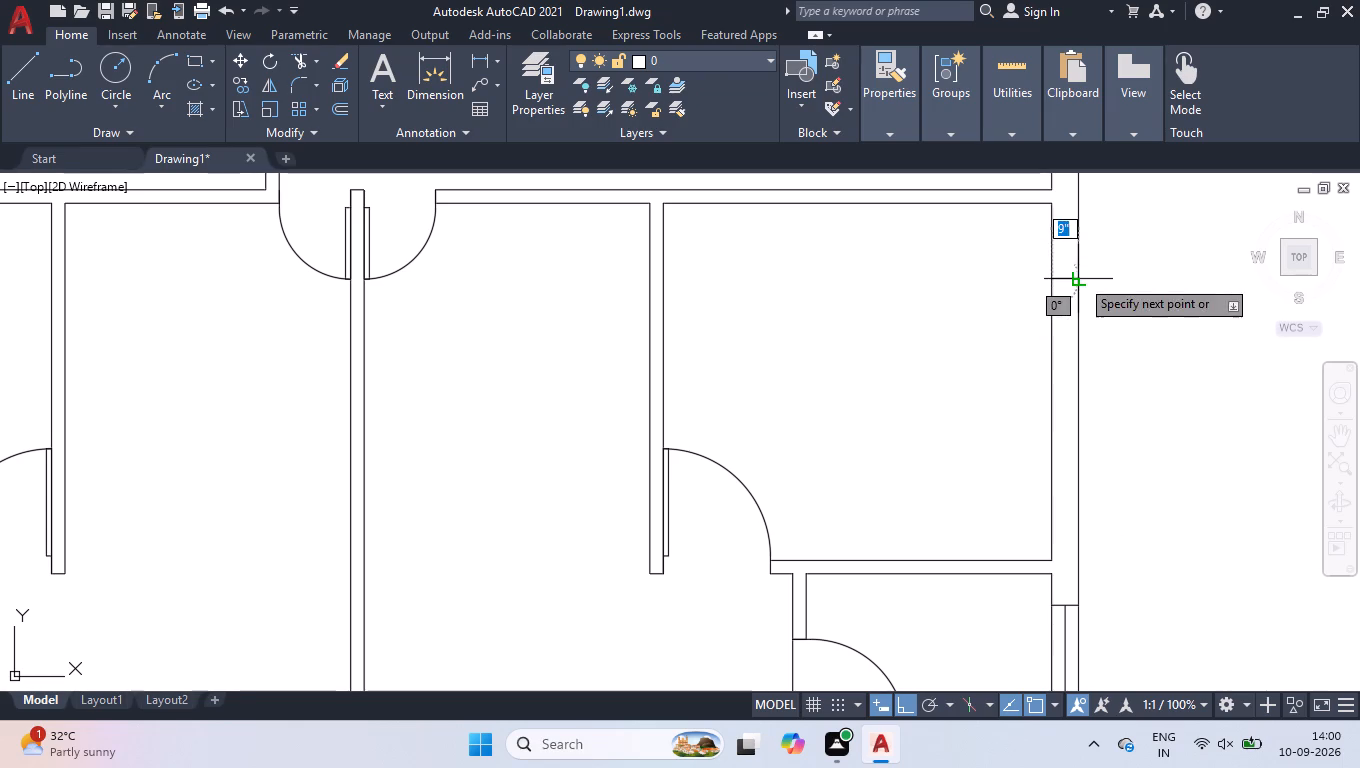
{"action": "left_click", "coordinate": [1082, 278]}
{"action": "key", "text": "space"}
{"action": "key", "text": "space"}
{"action": "left_click", "coordinate": [1054, 450]}
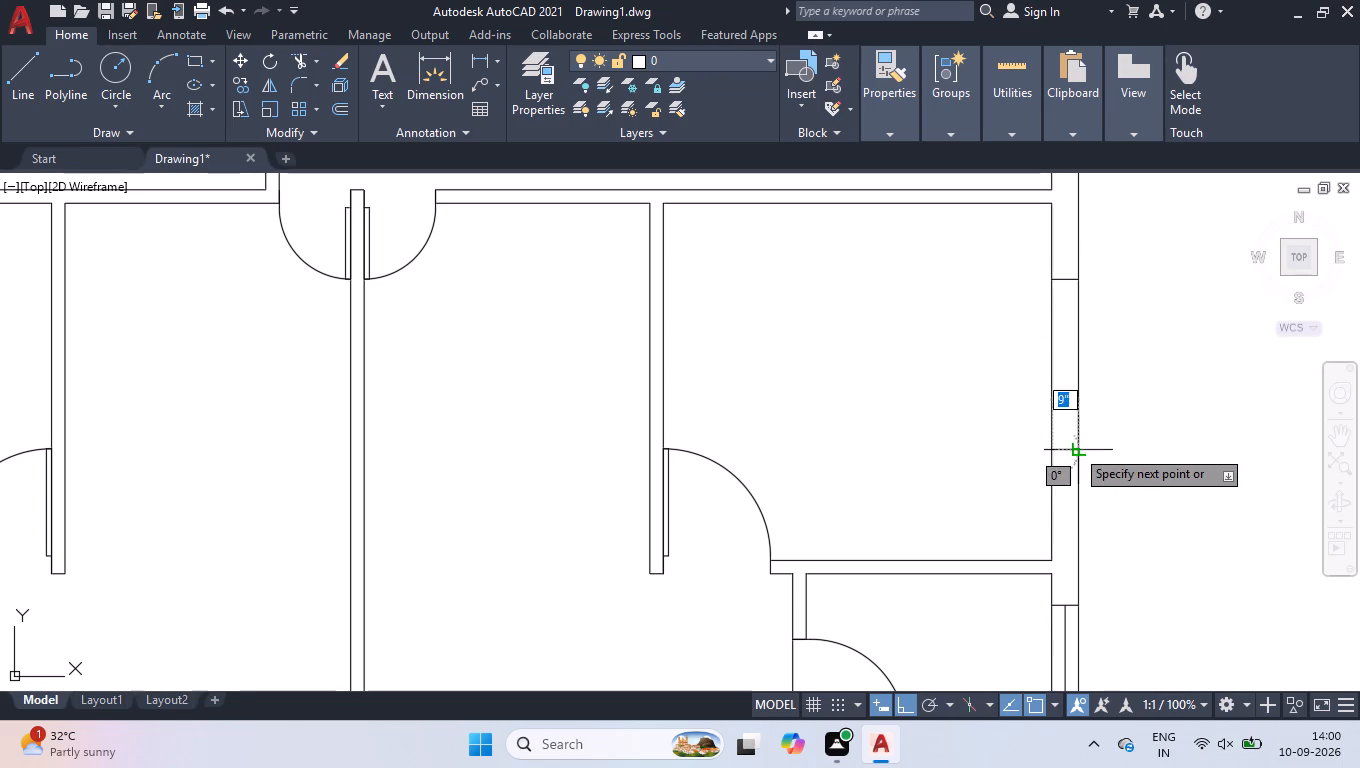
{"action": "left_click", "coordinate": [1075, 448]}
{"action": "key", "text": "space"}
{"action": "scroll", "coordinate": [1076, 433], "scroll_direction": "up", "scroll_amount": 1}
{"action": "key", "text": "space"}
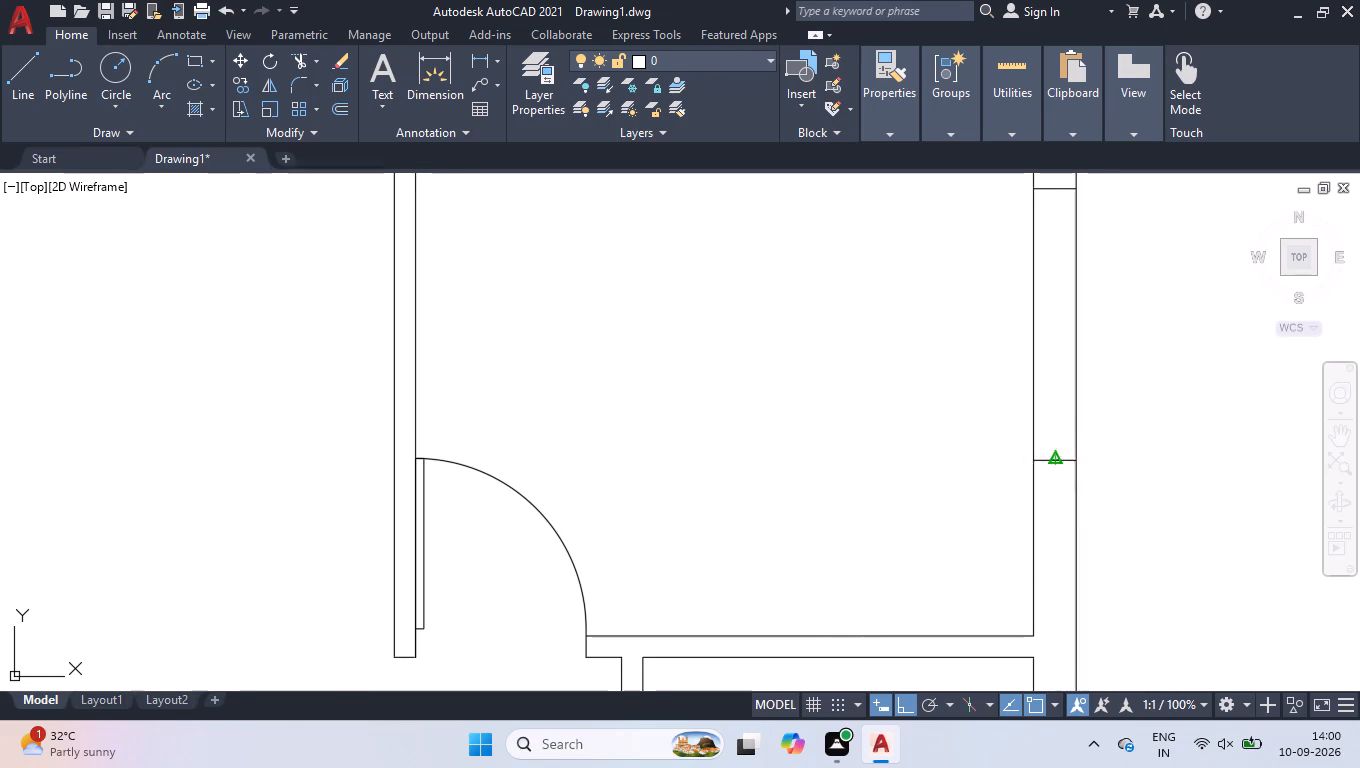
{"action": "left_click", "coordinate": [1053, 459]}
{"action": "left_click", "coordinate": [1056, 191]}
{"action": "key", "text": "space"}
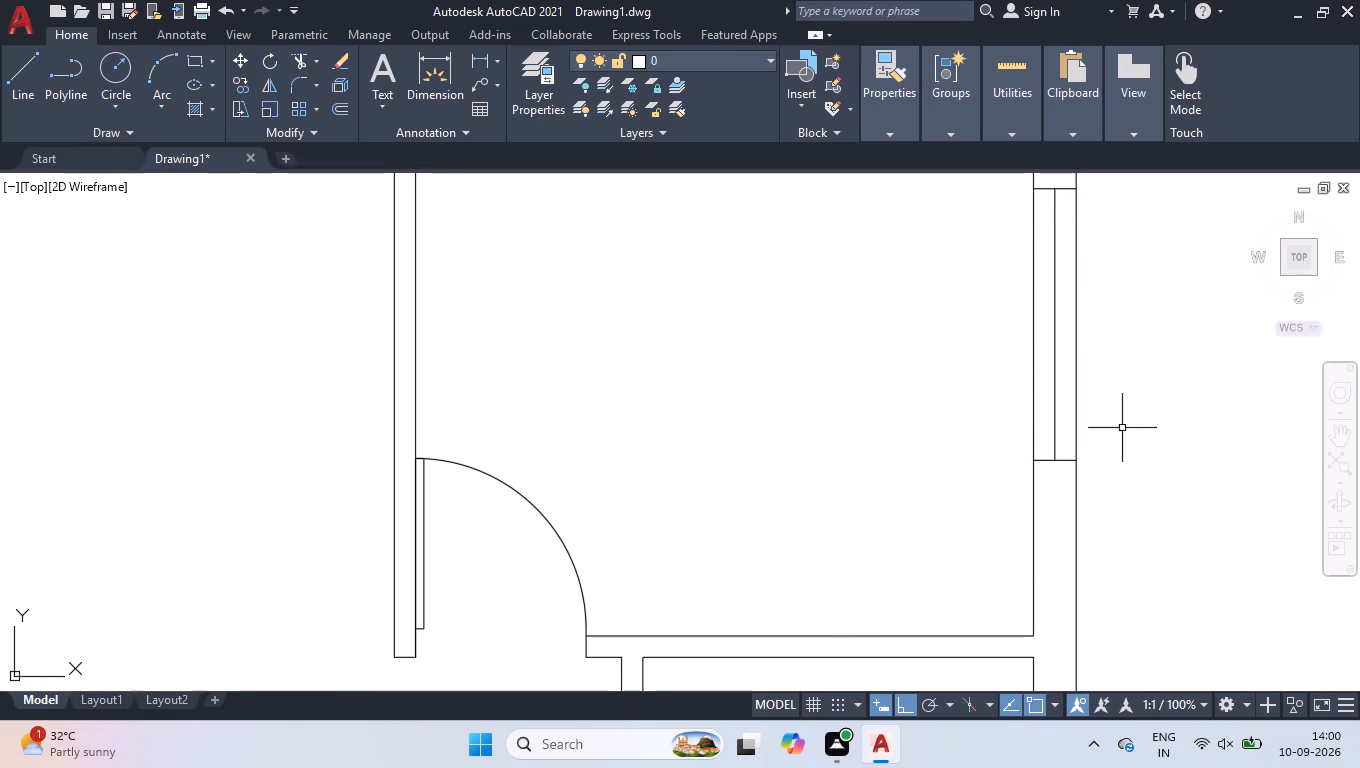
Draw a window about 3'-10" long in the right exterior wall of the wide room above the mirrored units, with jambs and centre line.
{"action": "scroll", "coordinate": [1095, 601], "scroll_direction": "down", "scroll_amount": 4}
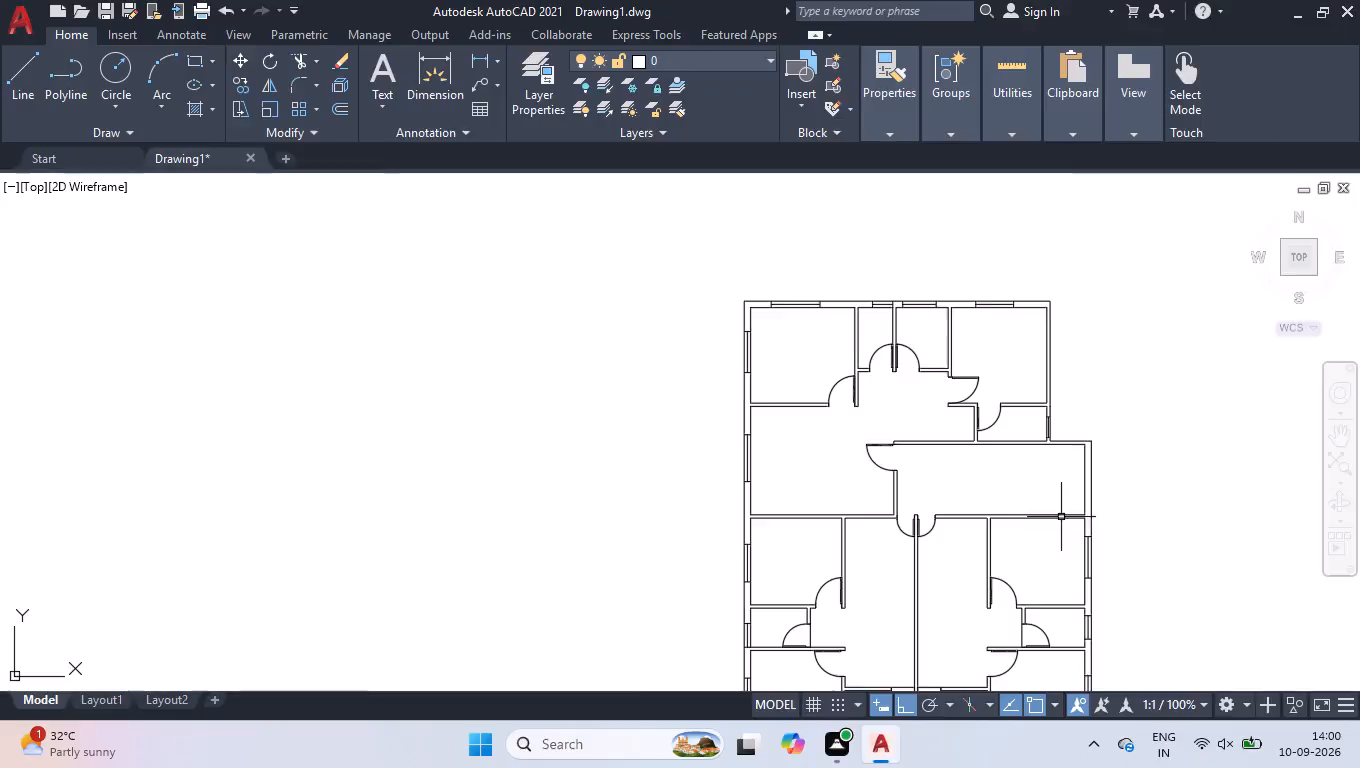
{"action": "scroll", "coordinate": [1094, 466], "scroll_direction": "up", "scroll_amount": 3}
{"action": "key", "text": "space"}
{"action": "left_click", "coordinate": [1034, 571]}
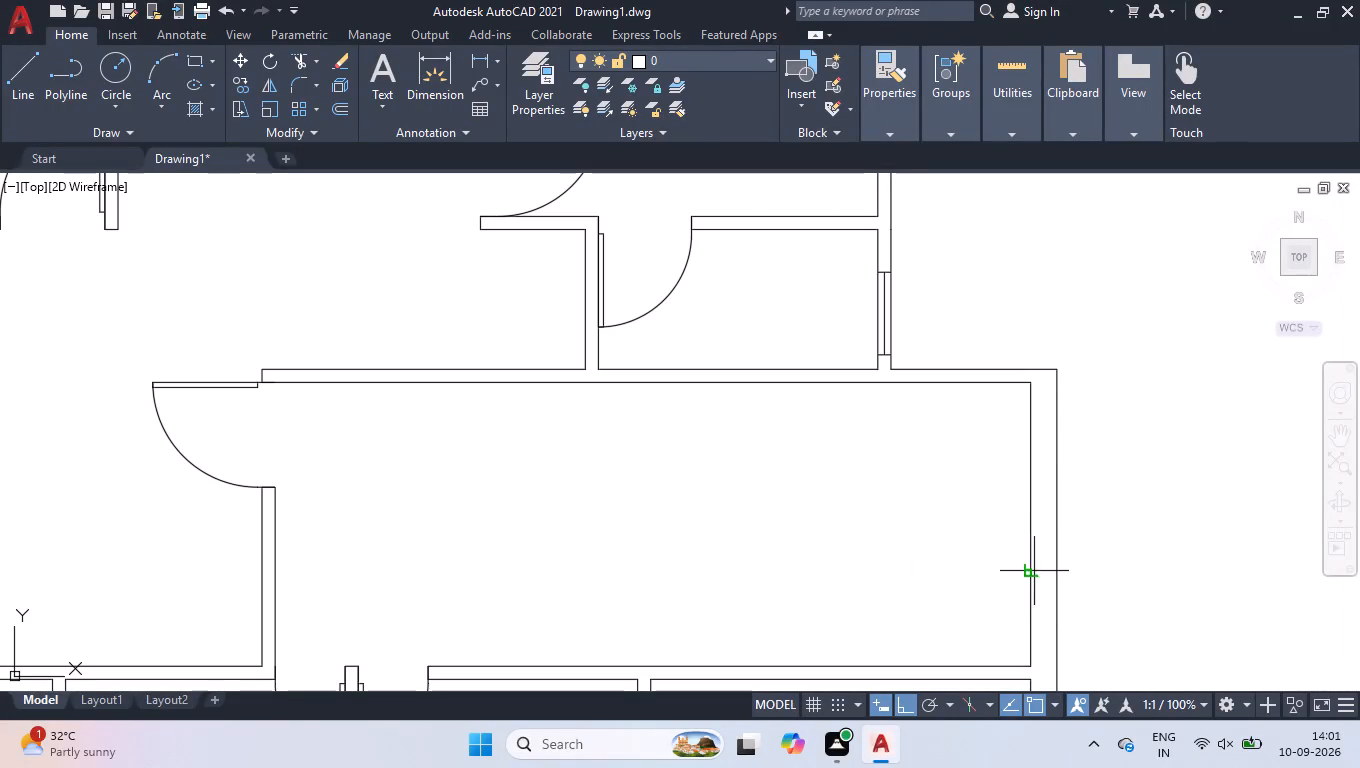
{"action": "left_click", "coordinate": [1057, 575]}
{"action": "key", "text": "space"}
{"action": "key", "text": "space"}
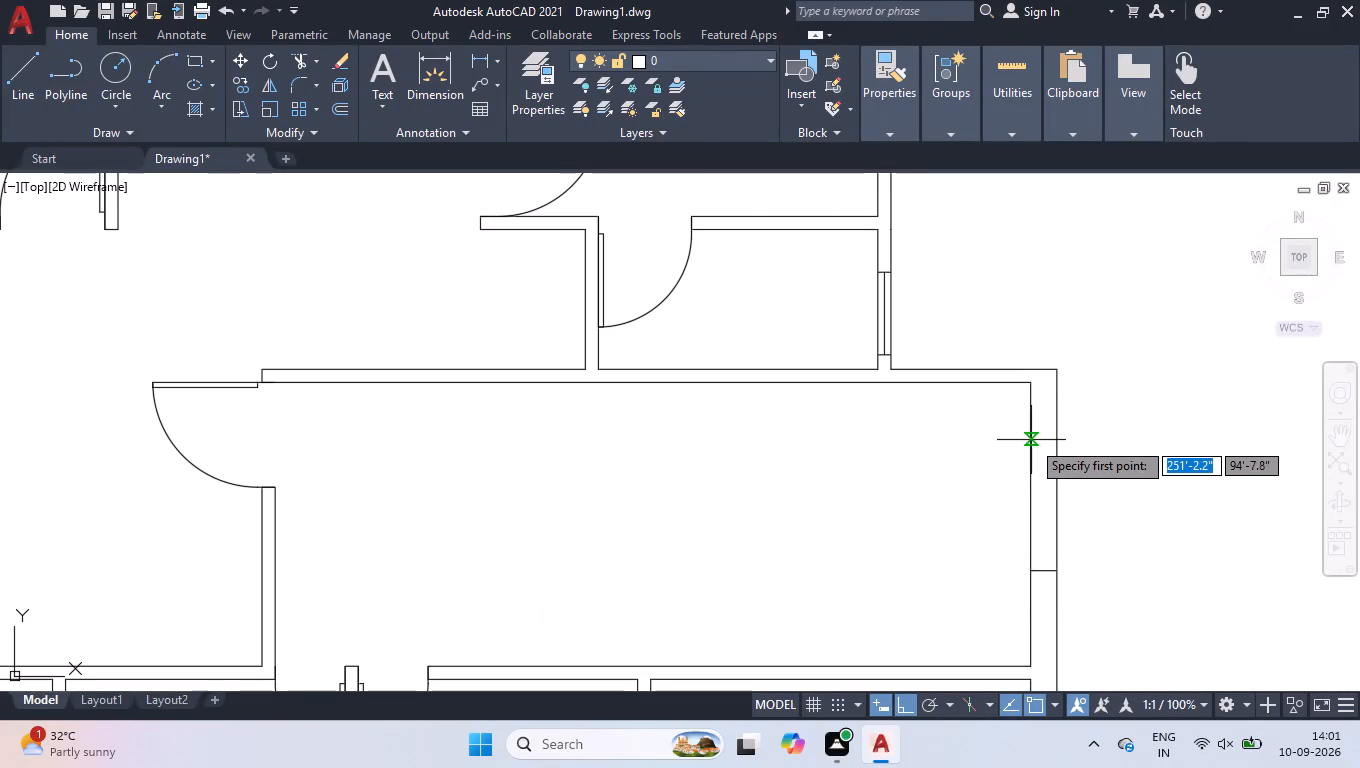
{"action": "left_click", "coordinate": [1032, 438]}
{"action": "left_click", "coordinate": [1057, 435]}
{"action": "key", "text": "space"}
{"action": "key", "text": "space"}
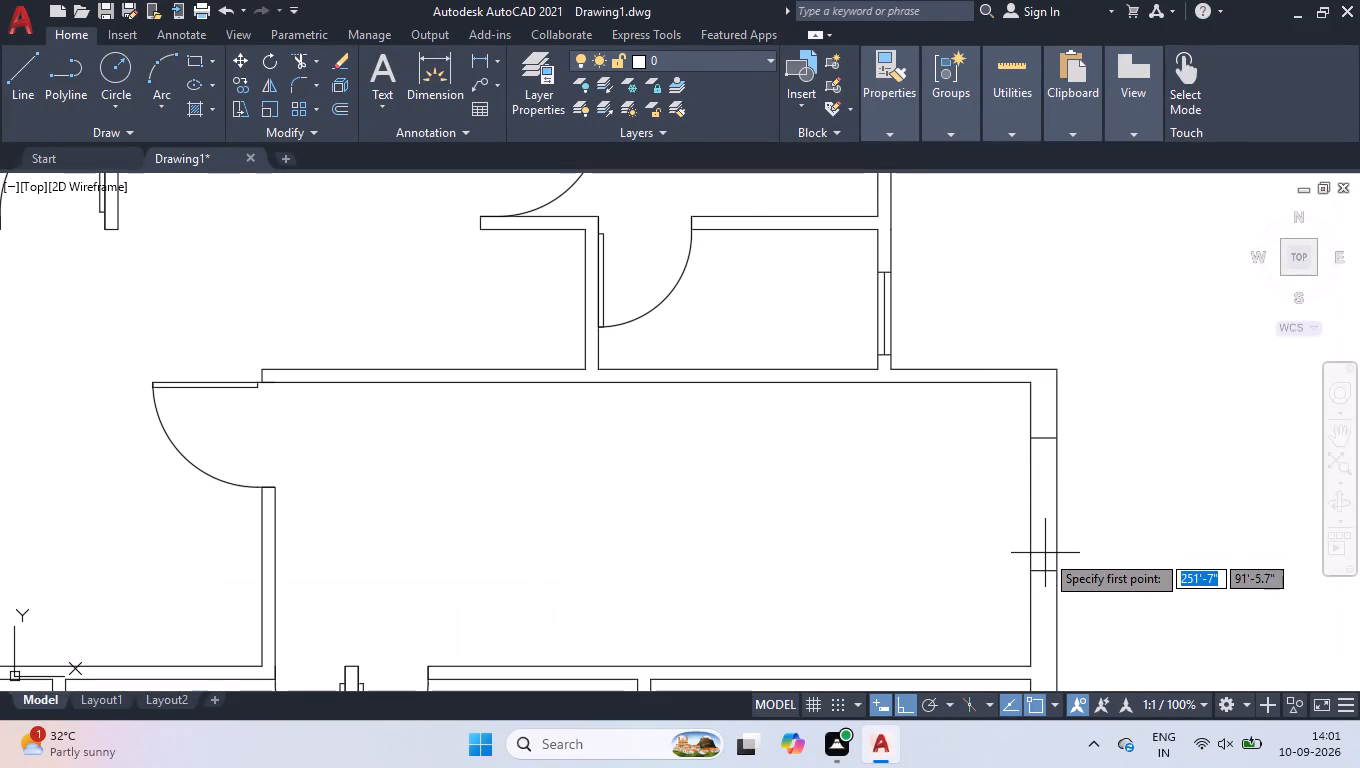
{"action": "left_click", "coordinate": [1044, 572]}
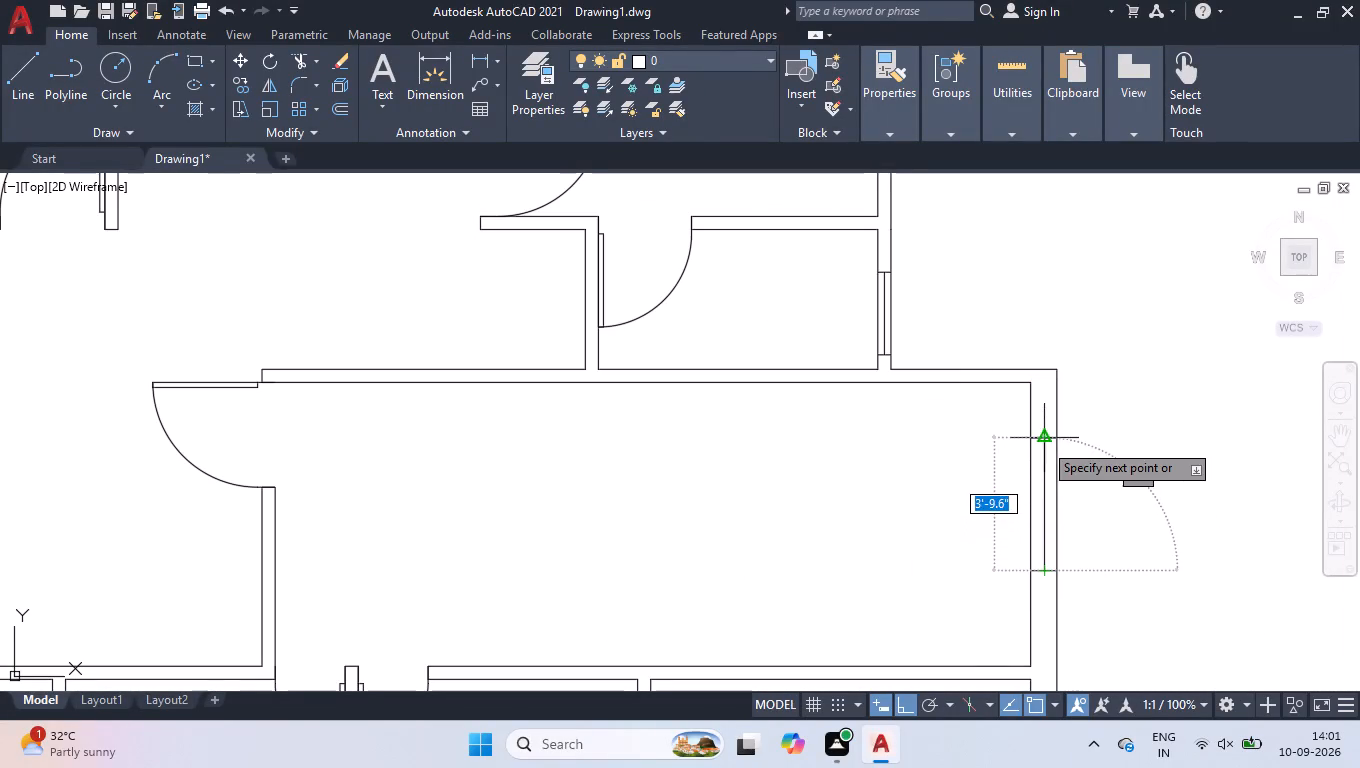
{"action": "left_click", "coordinate": [1043, 442]}
{"action": "key", "text": "space"}
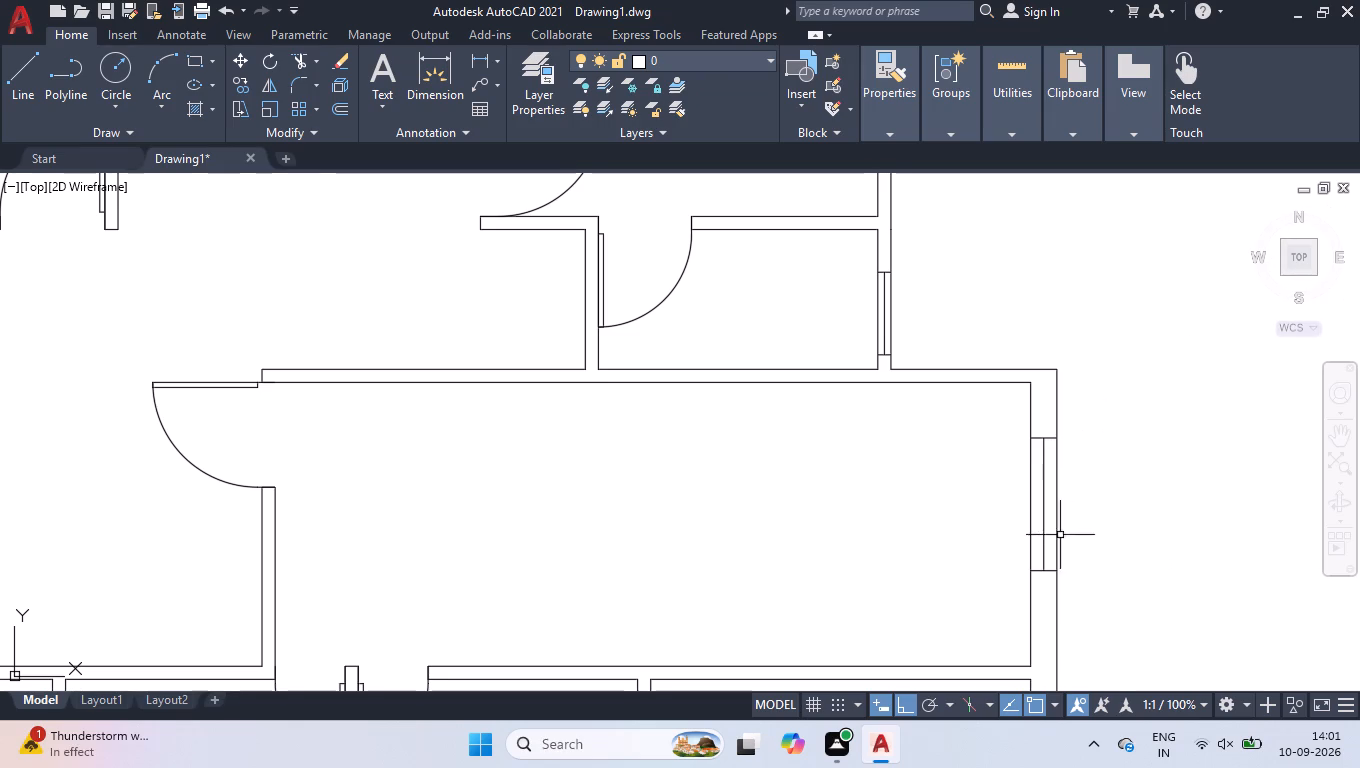
Select the window linework in the right exterior walls of the wide room and the small room above it.
{"action": "left_click", "coordinate": [997, 417]}
{"action": "left_click", "coordinate": [1085, 607]}
{"action": "left_click_drag", "start_coordinate": [850, 258], "coordinate": [857, 268]}
{"action": "left_click", "coordinate": [941, 419]}
Add the linework of all four windows in the upper block's top exterior wall to the selection.
{"action": "scroll", "coordinate": [941, 419], "scroll_direction": "down", "scroll_amount": 3}
{"action": "scroll", "coordinate": [840, 324], "scroll_direction": "up", "scroll_amount": 2}
{"action": "scroll", "coordinate": [868, 327], "scroll_direction": "down", "scroll_amount": 2}
{"action": "scroll", "coordinate": [849, 224], "scroll_direction": "up", "scroll_amount": 2}
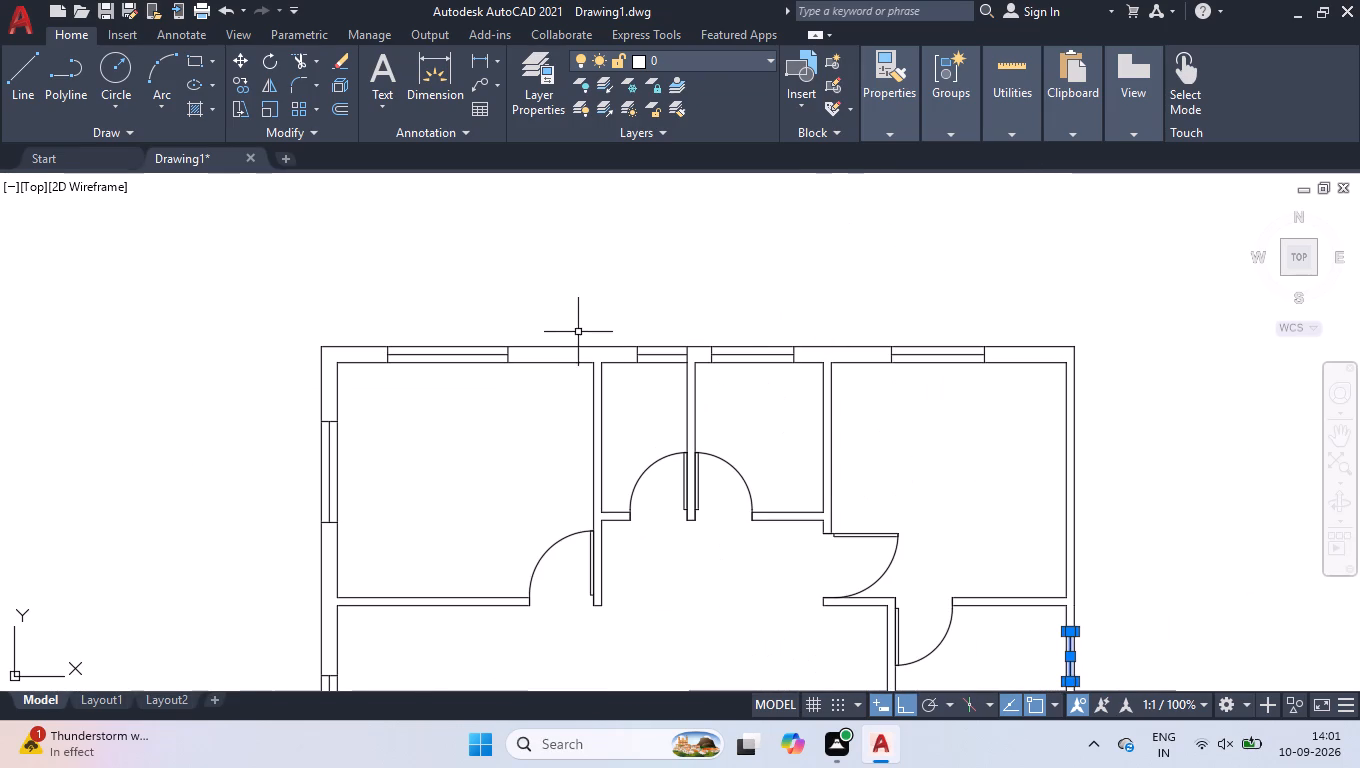
{"action": "left_click", "coordinate": [888, 335]}
{"action": "left_click", "coordinate": [1012, 419]}
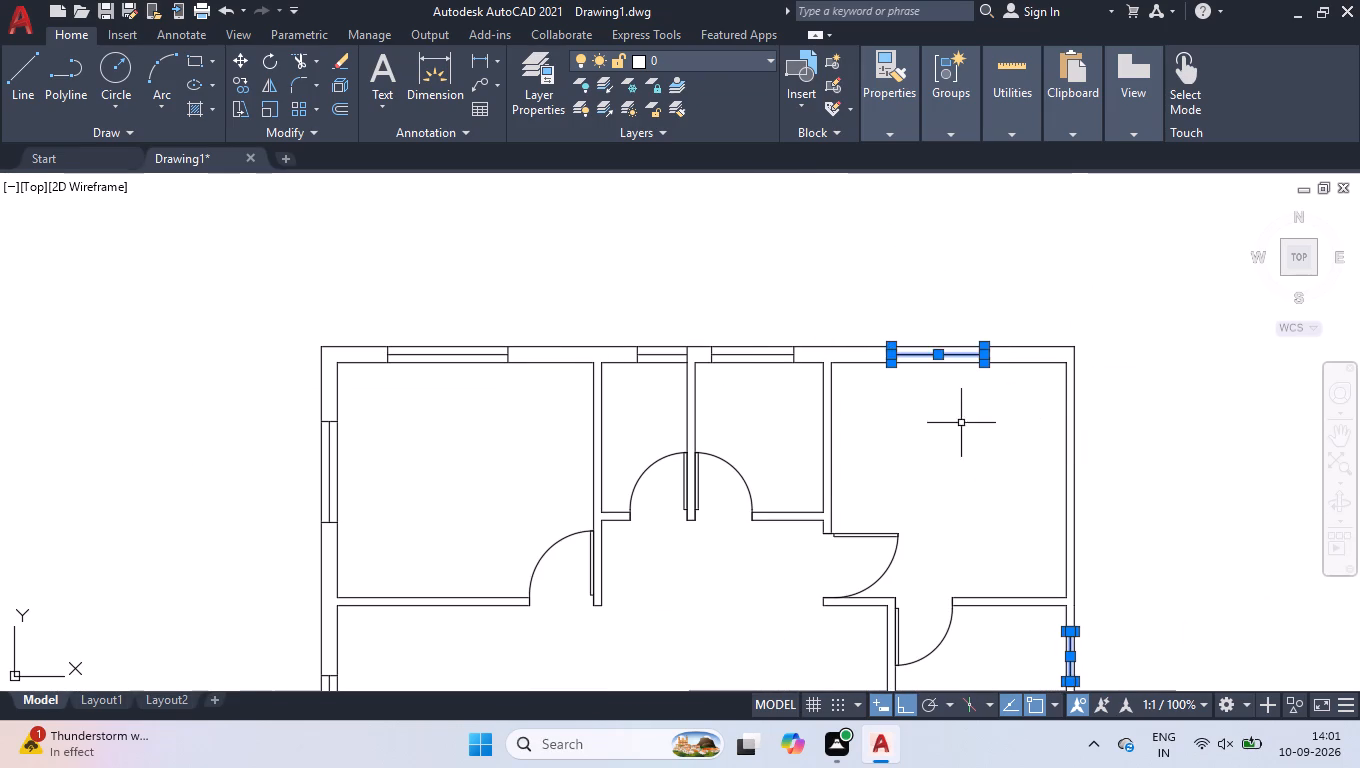
{"action": "scroll", "coordinate": [747, 376], "scroll_direction": "up", "scroll_amount": 2}
{"action": "left_click", "coordinate": [655, 290]}
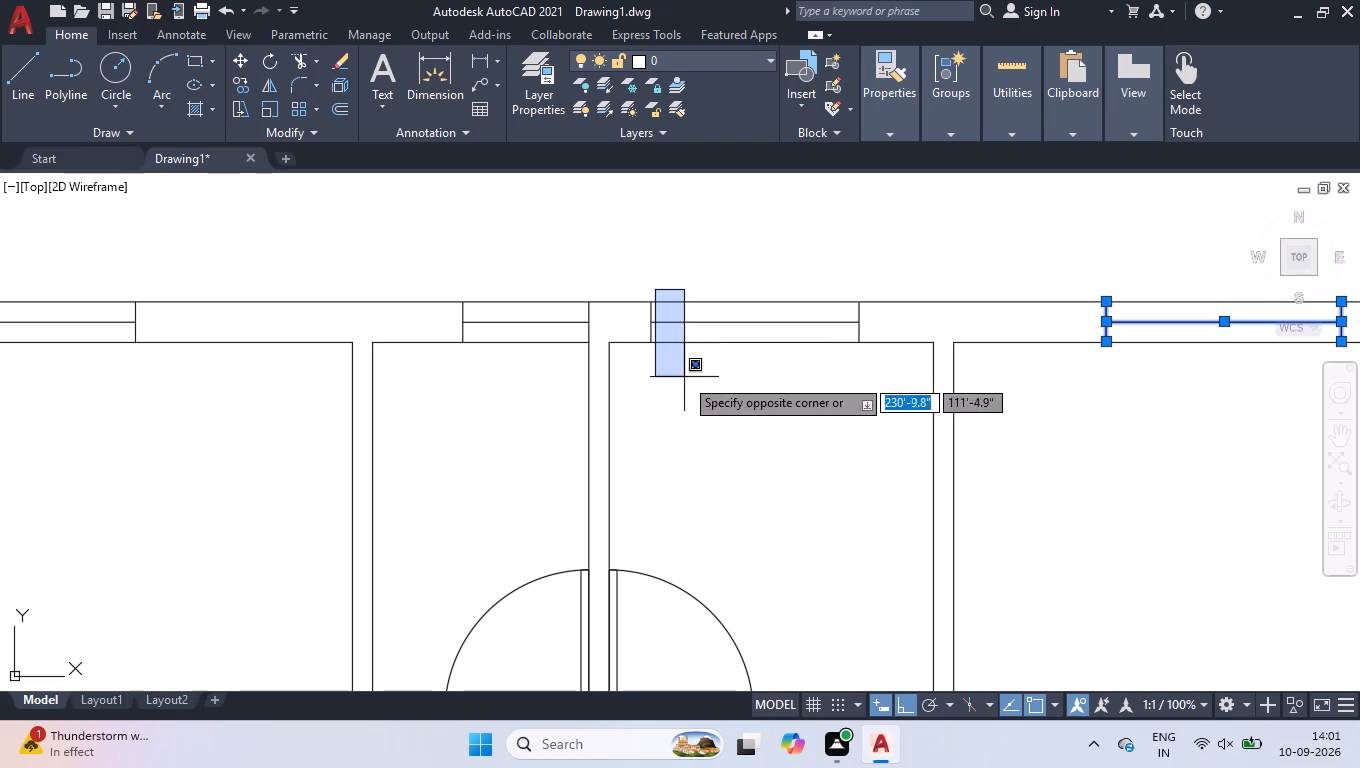
{"action": "left_click", "coordinate": [676, 269]}
{"action": "left_click", "coordinate": [632, 288]}
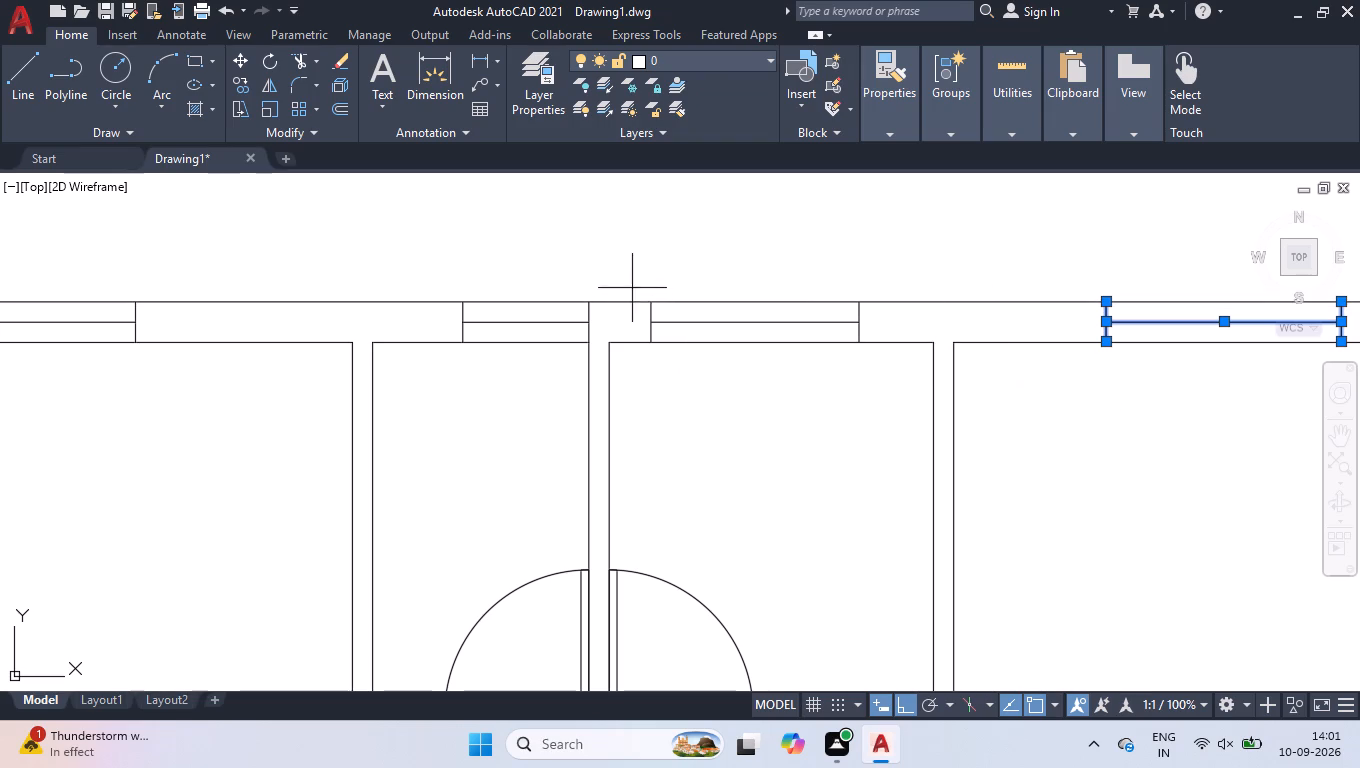
{"action": "left_click", "coordinate": [883, 395]}
{"action": "left_click_drag", "start_coordinate": [417, 284], "coordinate": [424, 295]}
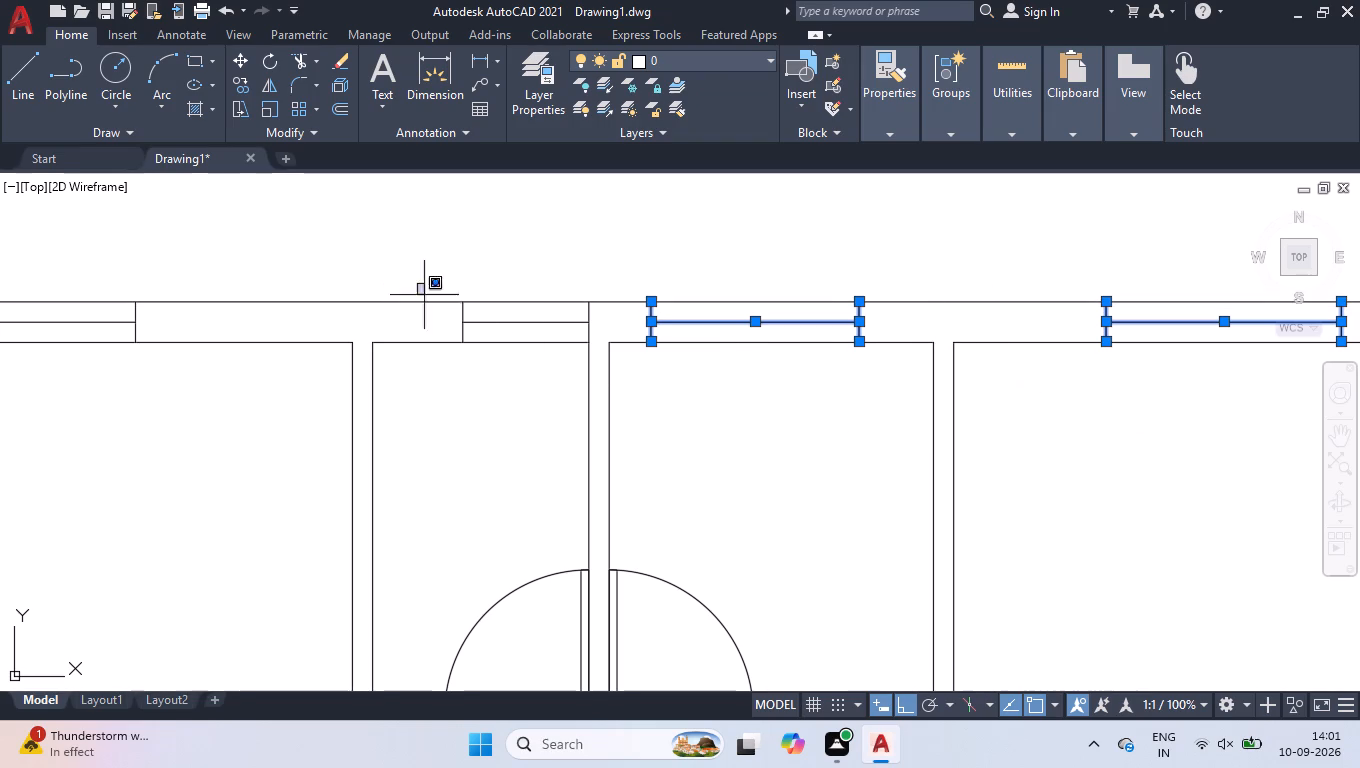
{"action": "left_click", "coordinate": [616, 368]}
{"action": "scroll", "coordinate": [431, 371], "scroll_direction": "down", "scroll_amount": 1}
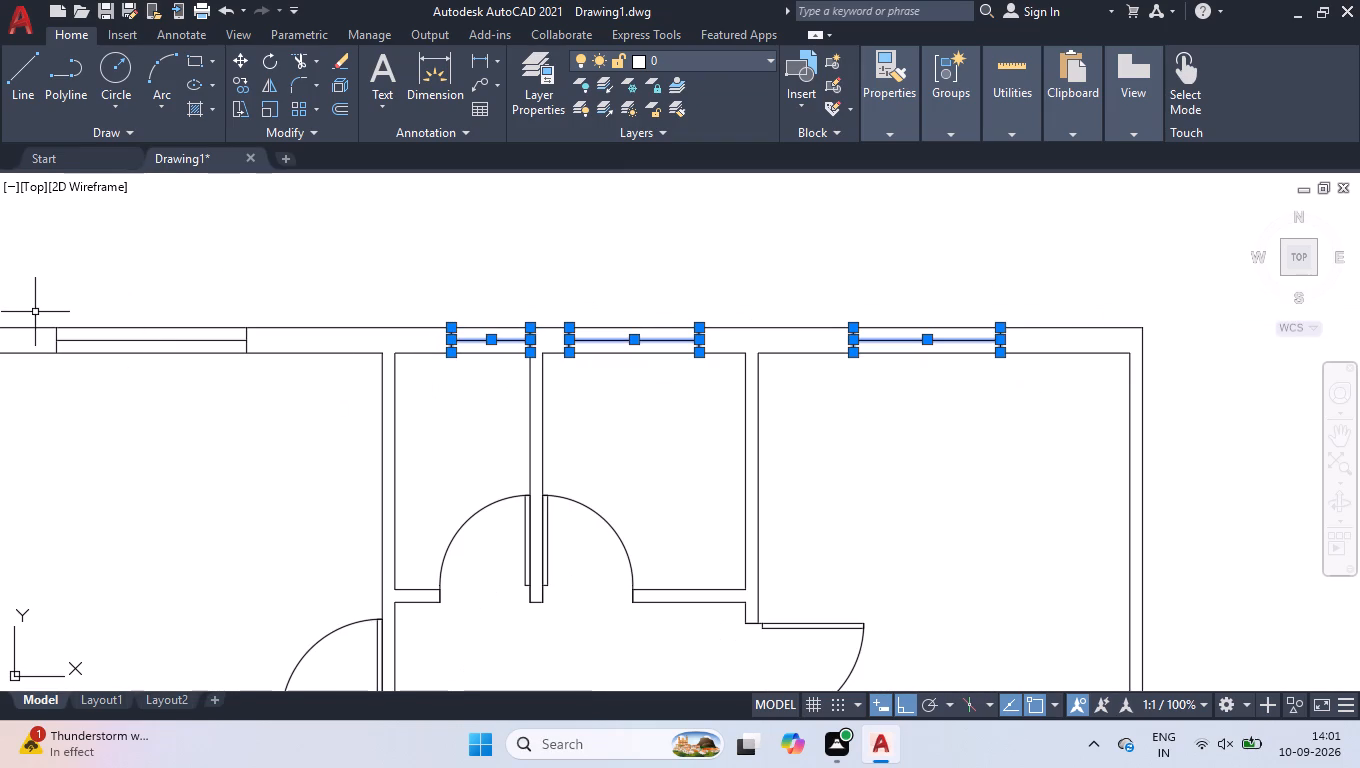
{"action": "left_click", "coordinate": [29, 311]}
{"action": "left_click", "coordinate": [351, 386]}
Add the linework of the two windows in the upper block's left exterior wall to the selection.
{"action": "scroll", "coordinate": [1143, 272], "scroll_direction": "down", "scroll_amount": 3}
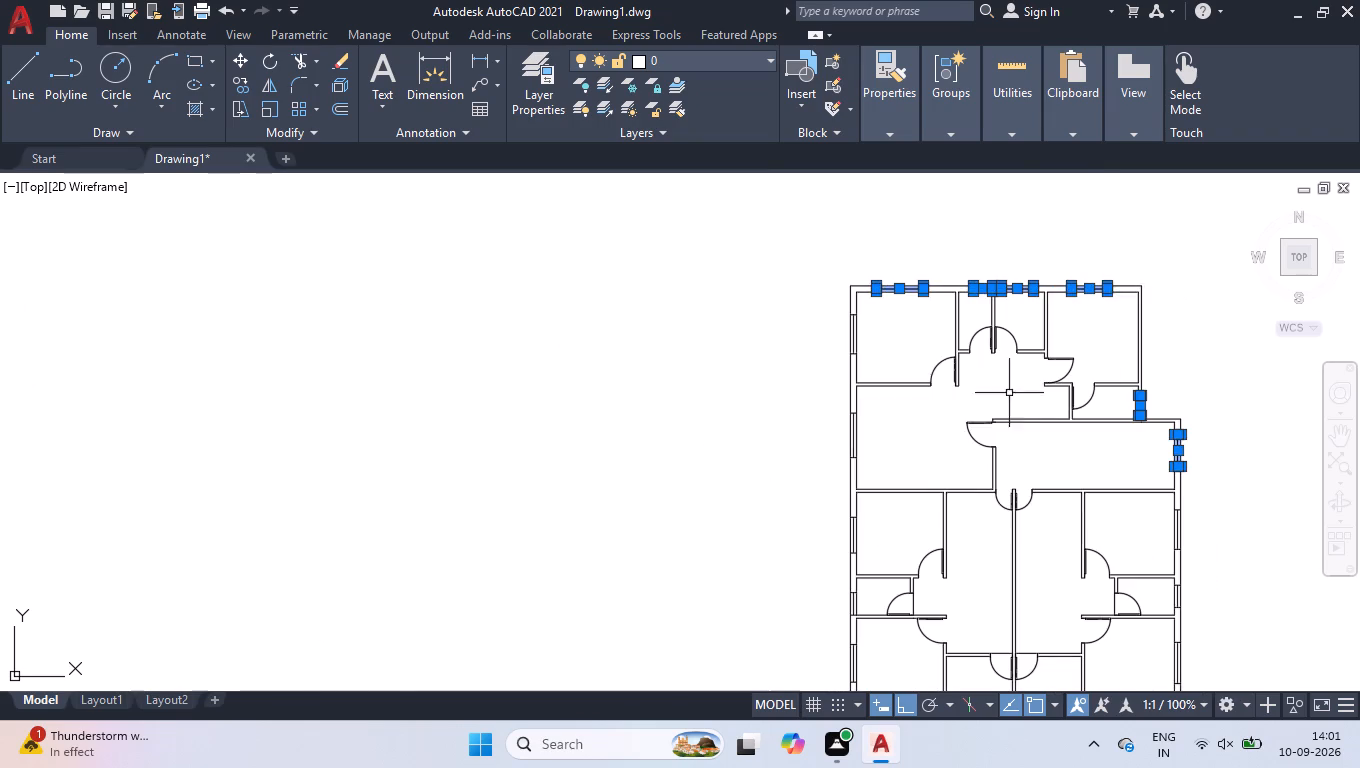
{"action": "scroll", "coordinate": [918, 378], "scroll_direction": "up", "scroll_amount": 2}
{"action": "left_click", "coordinate": [703, 196]}
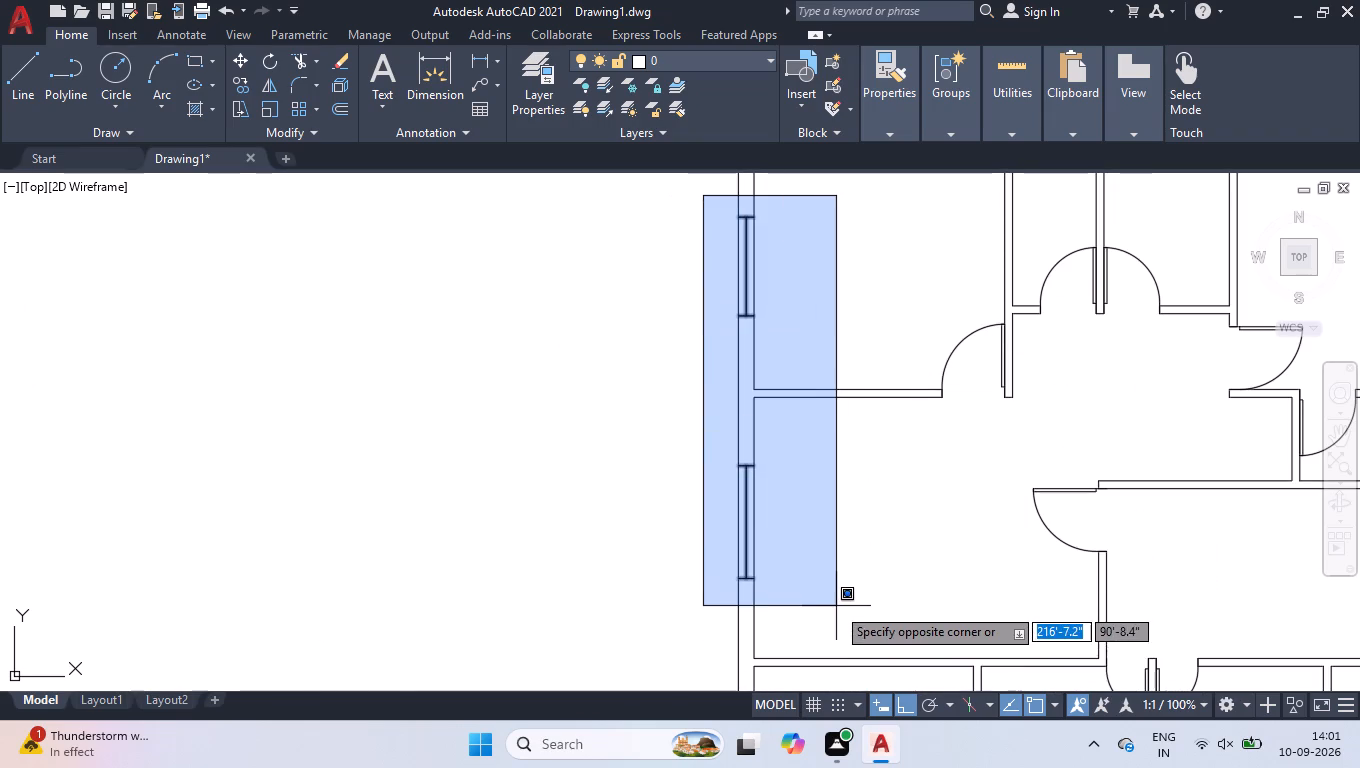
{"action": "scroll", "coordinate": [836, 606], "scroll_direction": "down", "scroll_amount": 3}
{"action": "scroll", "coordinate": [835, 663], "scroll_direction": "up", "scroll_amount": 3}
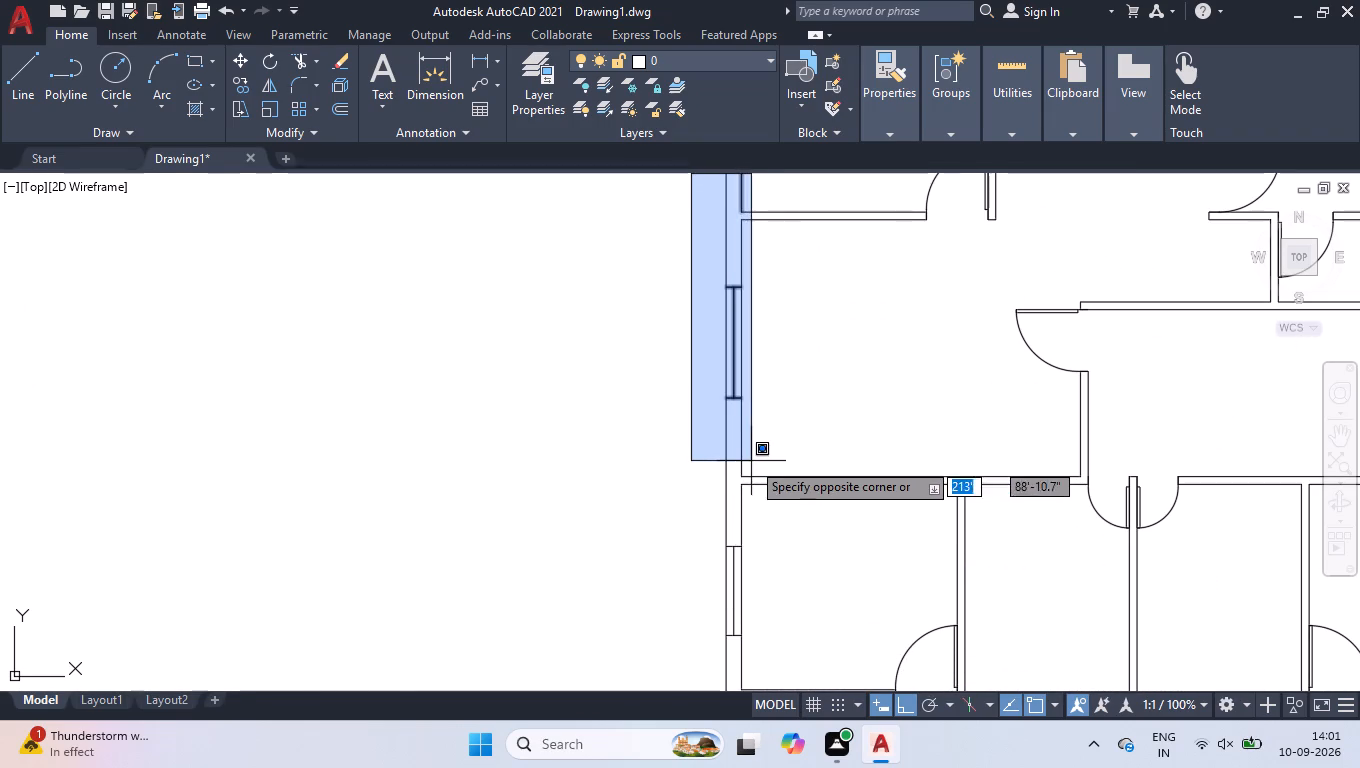
{"action": "scroll", "coordinate": [761, 456], "scroll_direction": "down", "scroll_amount": 3}
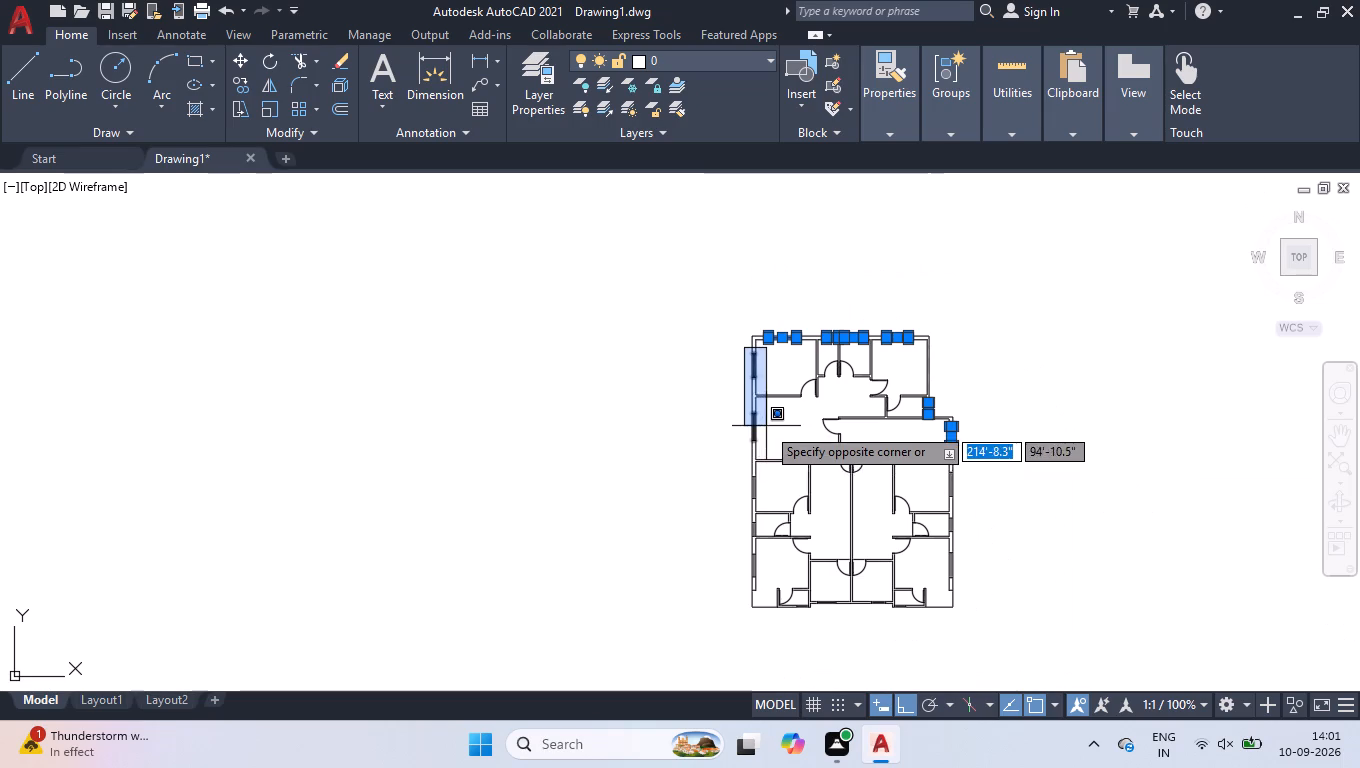
{"action": "scroll", "coordinate": [776, 479], "scroll_direction": "up", "scroll_amount": 2}
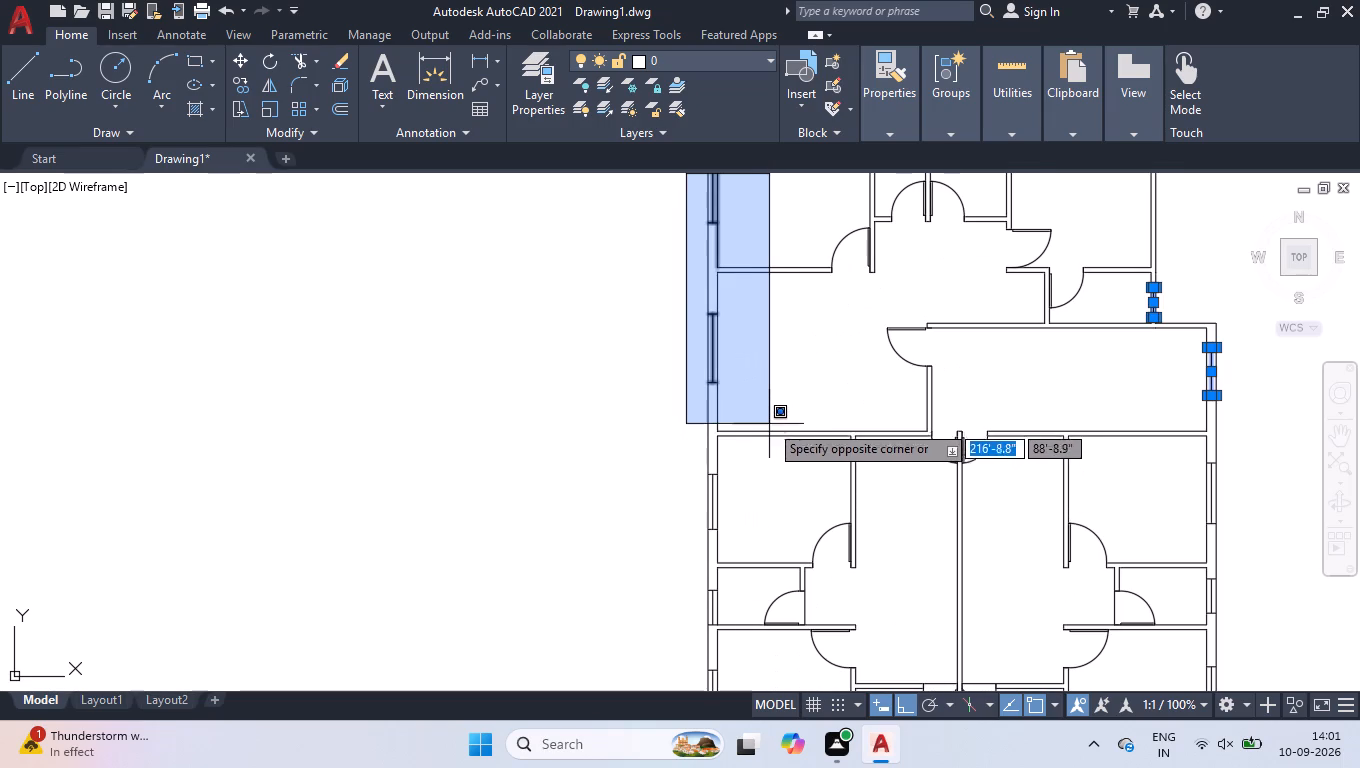
{"action": "left_click", "coordinate": [753, 255]}
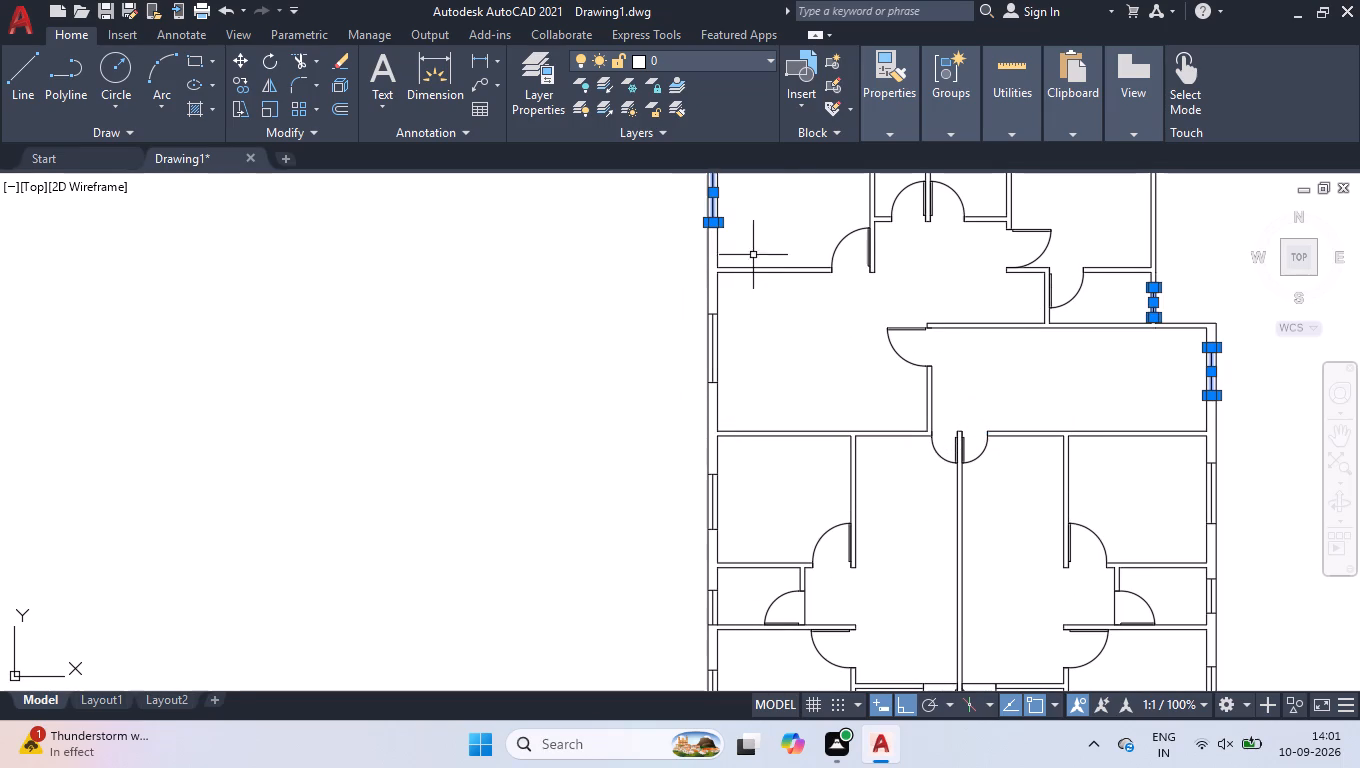
{"action": "left_click", "coordinate": [692, 305]}
{"action": "left_click", "coordinate": [742, 405]}
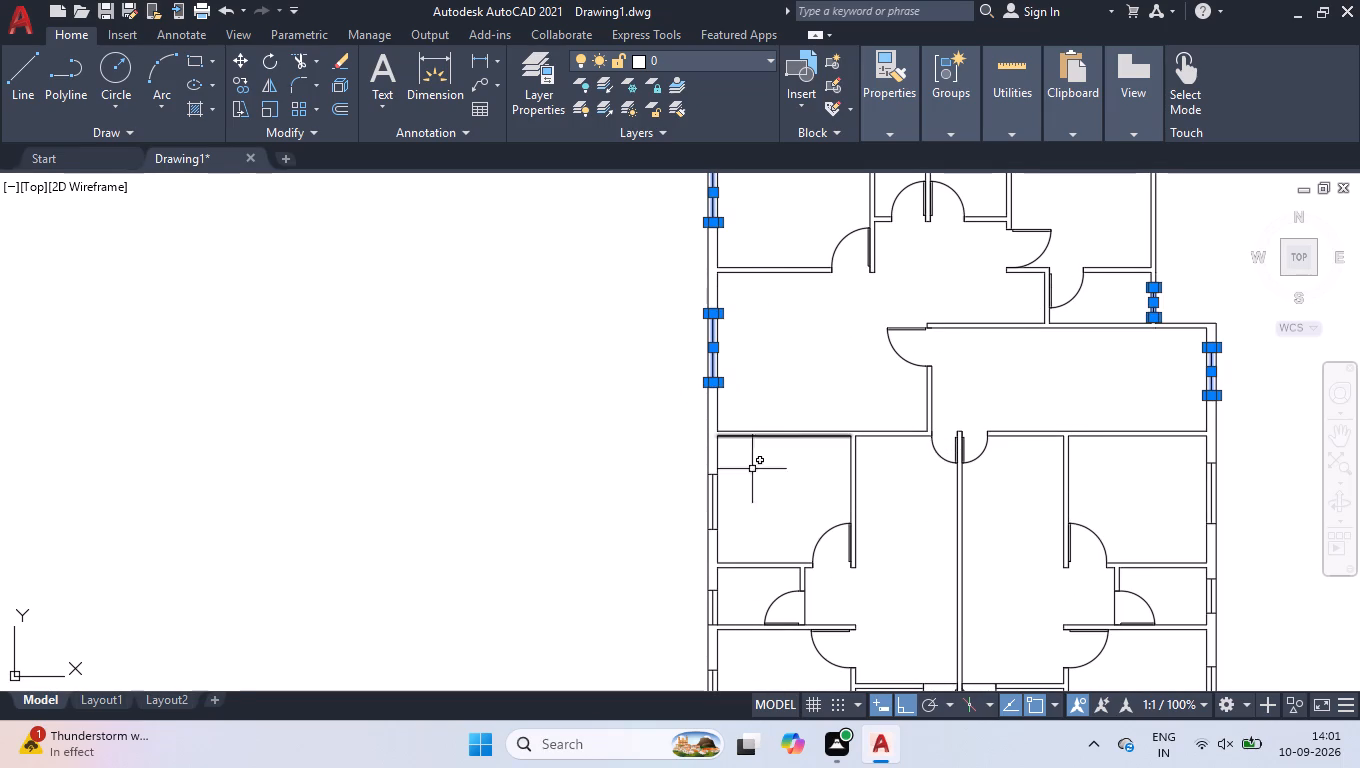
Add the linework of the three windows in the left unit's left exterior wall to the selection.
{"action": "left_click", "coordinate": [699, 470]}
{"action": "left_click", "coordinate": [735, 544]}
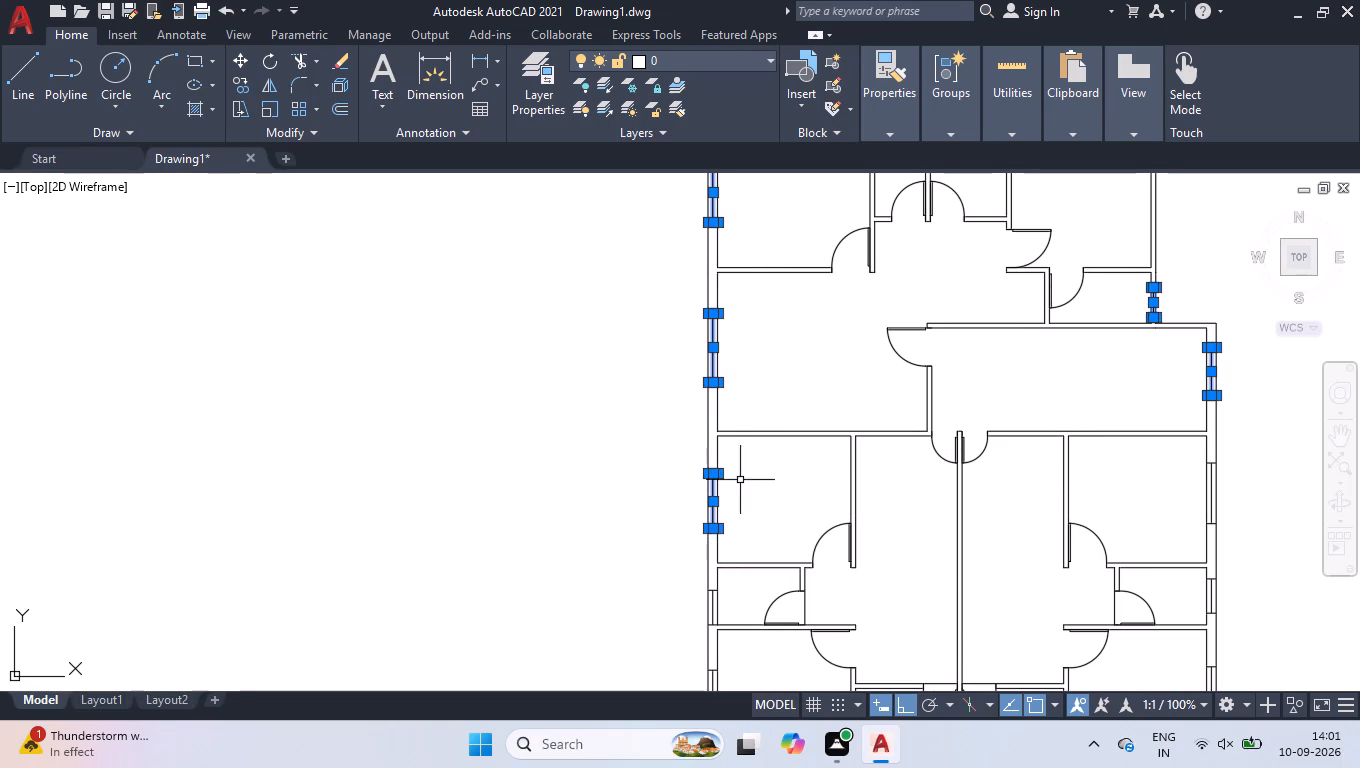
{"action": "scroll", "coordinate": [740, 480], "scroll_direction": "down", "scroll_amount": 1}
{"action": "scroll", "coordinate": [740, 648], "scroll_direction": "up", "scroll_amount": 2}
{"action": "left_click", "coordinate": [676, 383]}
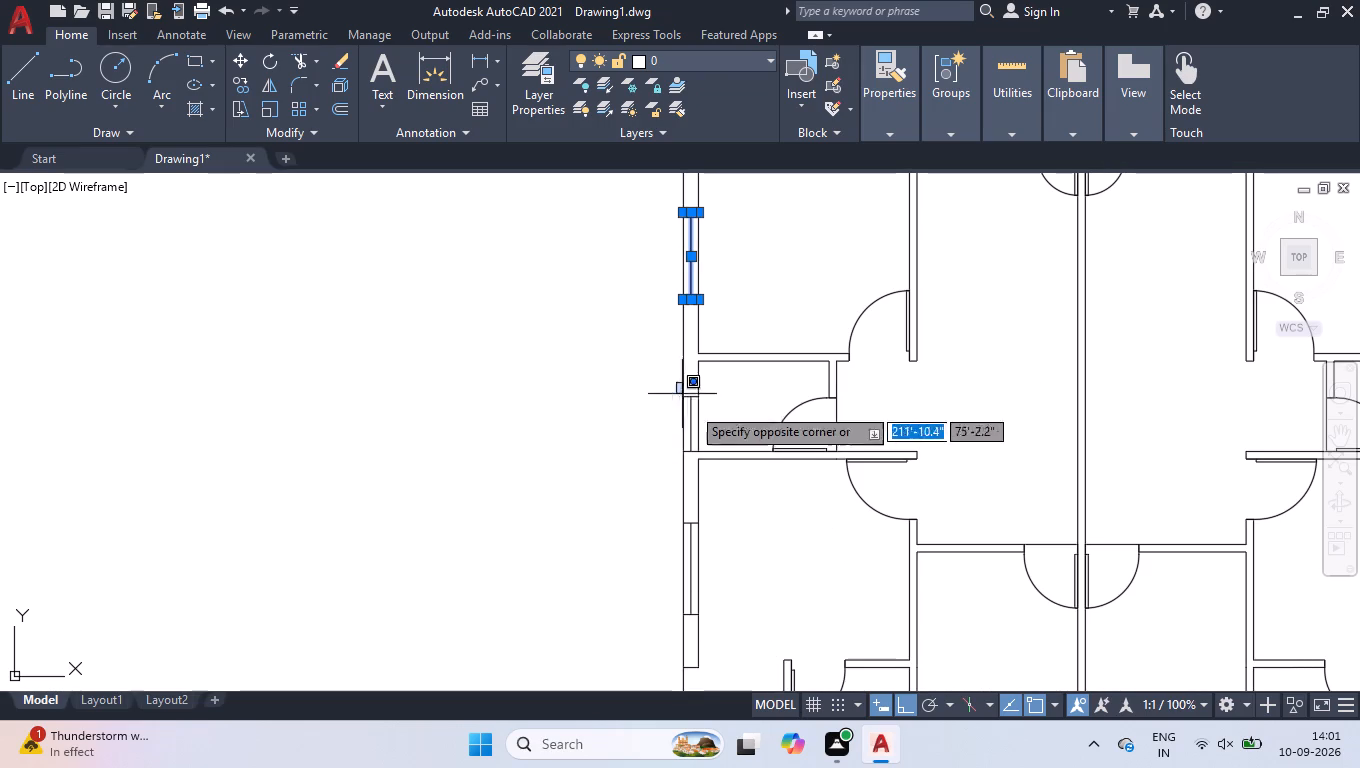
{"action": "left_click", "coordinate": [730, 471]}
{"action": "left_click", "coordinate": [676, 511]}
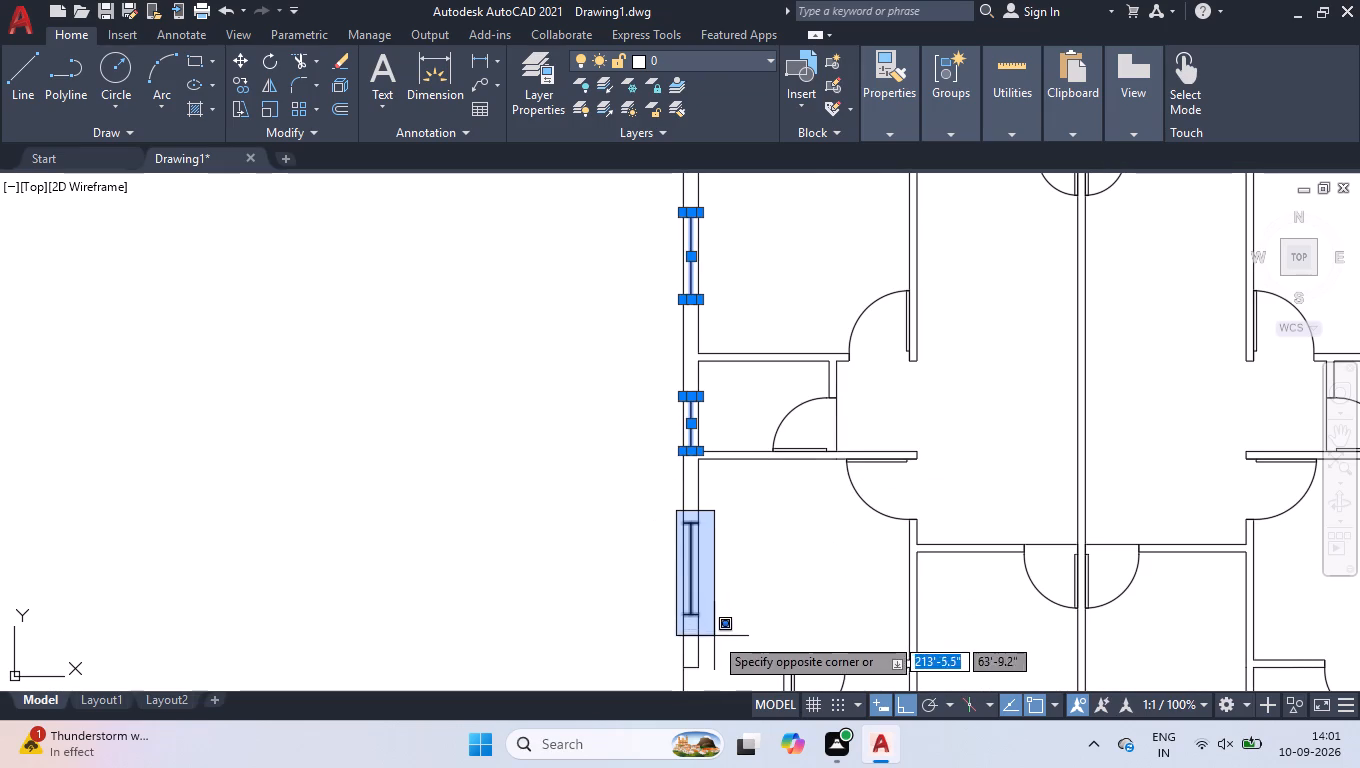
{"action": "left_click", "coordinate": [712, 641]}
Add the four bottom exterior wall windows to the selection, leaving out the short wall line at the right-hand wall offset.
{"action": "scroll", "coordinate": [678, 410], "scroll_direction": "down", "scroll_amount": 2}
{"action": "scroll", "coordinate": [851, 549], "scroll_direction": "up", "scroll_amount": 2}
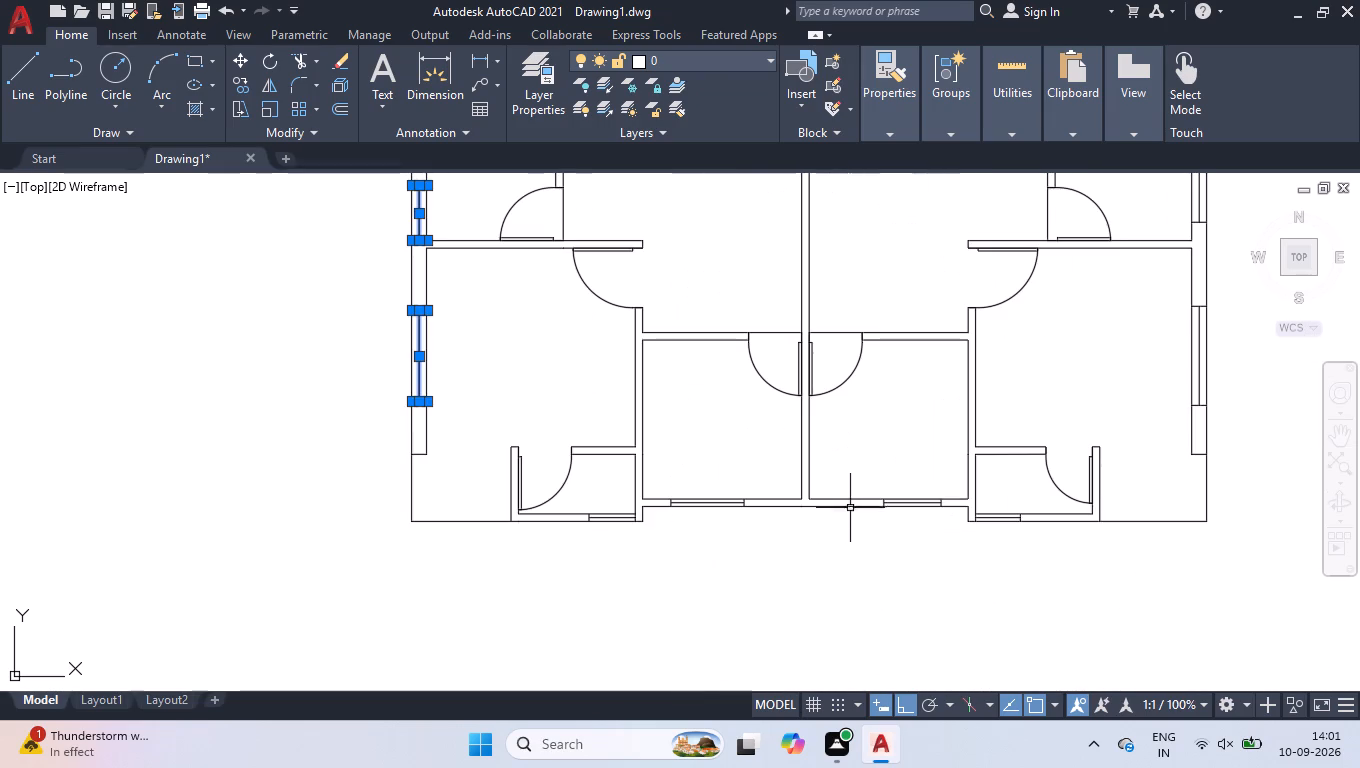
{"action": "scroll", "coordinate": [923, 498], "scroll_direction": "up", "scroll_amount": 2}
{"action": "left_click", "coordinate": [794, 464]}
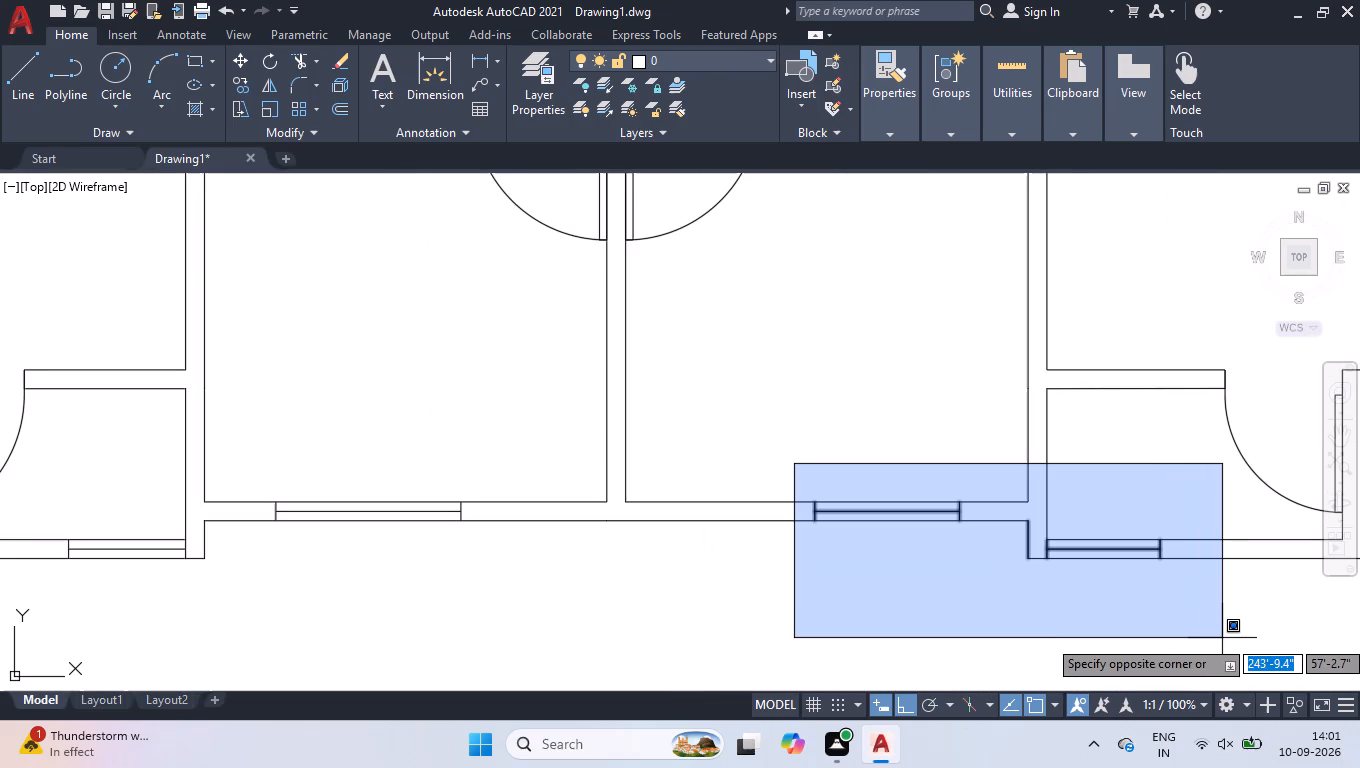
{"action": "left_click", "coordinate": [1222, 638]}
{"action": "left_click_drag", "start_coordinate": [245, 485], "coordinate": [246, 484]}
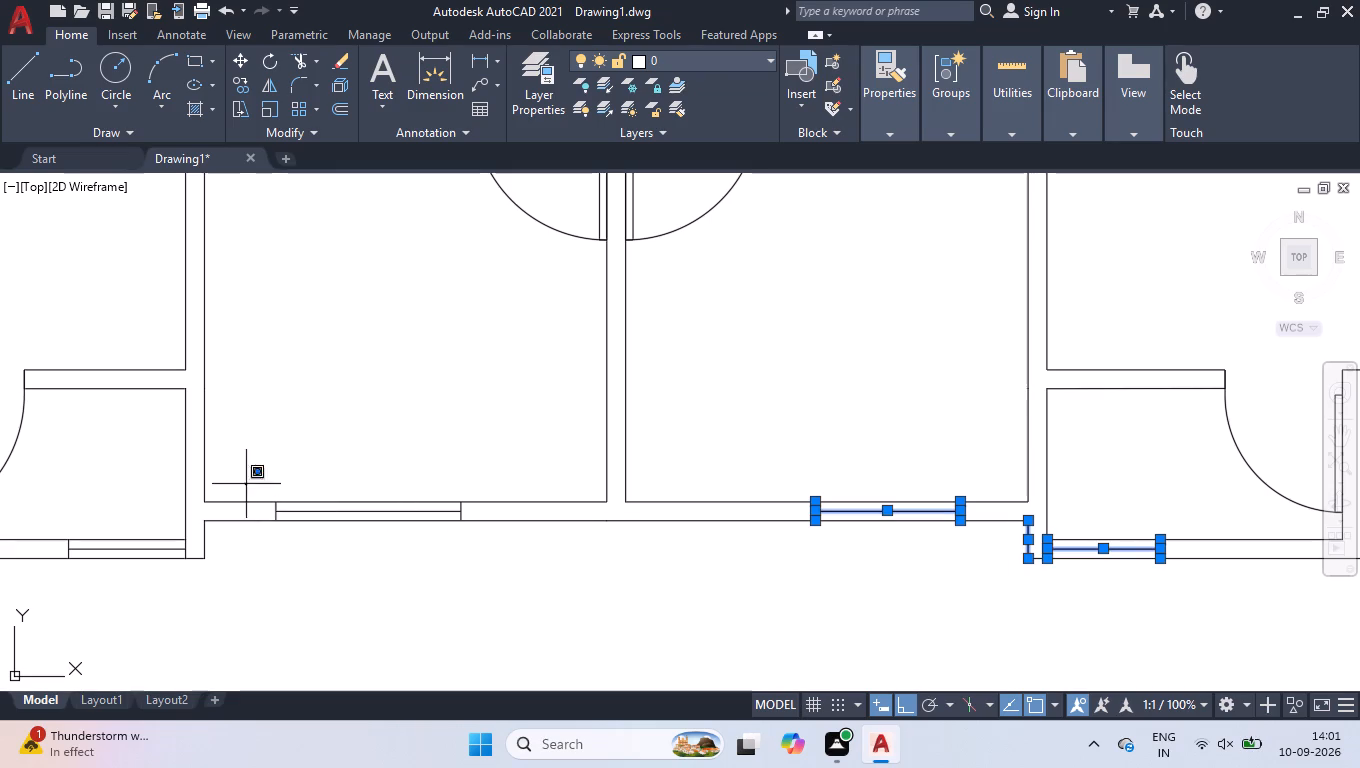
{"action": "left_click_drag", "start_coordinate": [246, 484], "coordinate": [254, 489]}
{"action": "left_click", "coordinate": [475, 572]}
{"action": "left_click", "coordinate": [41, 530]}
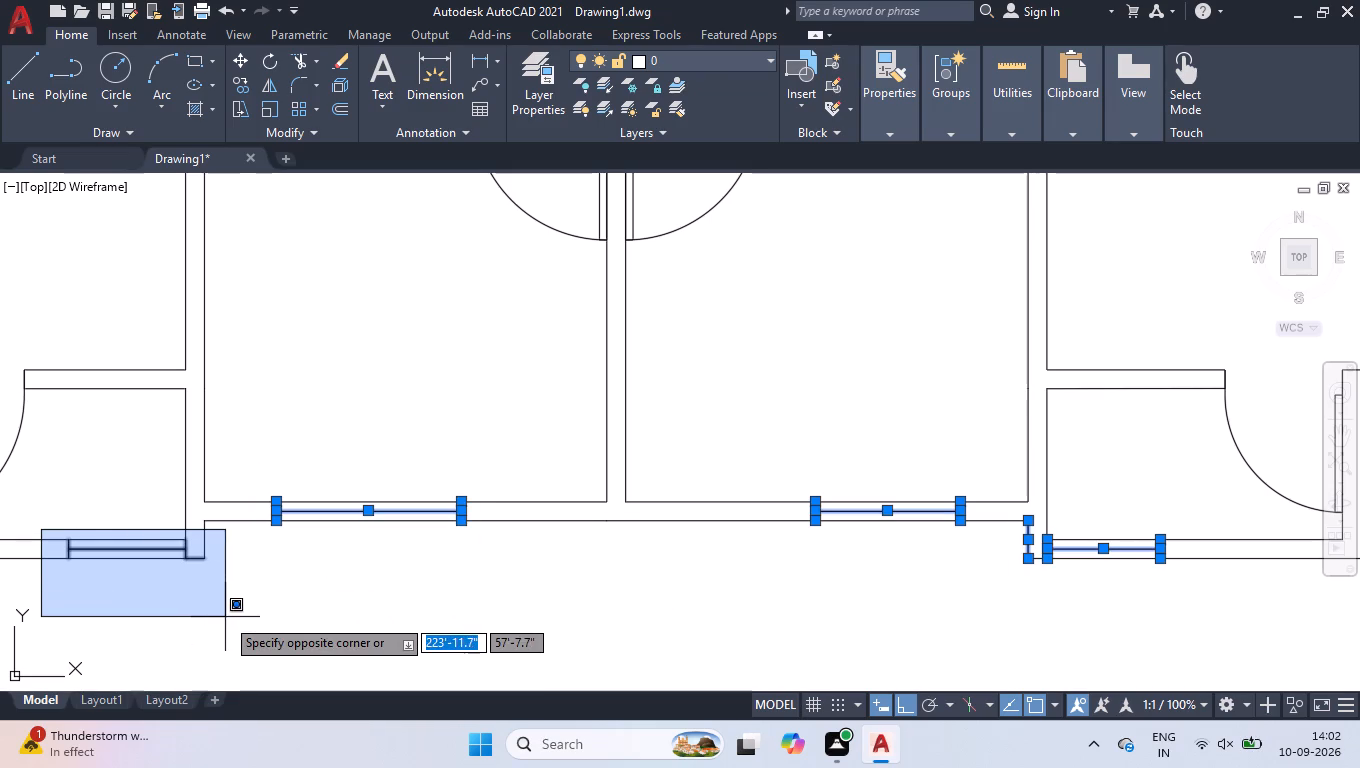
{"action": "left_click", "coordinate": [198, 615]}
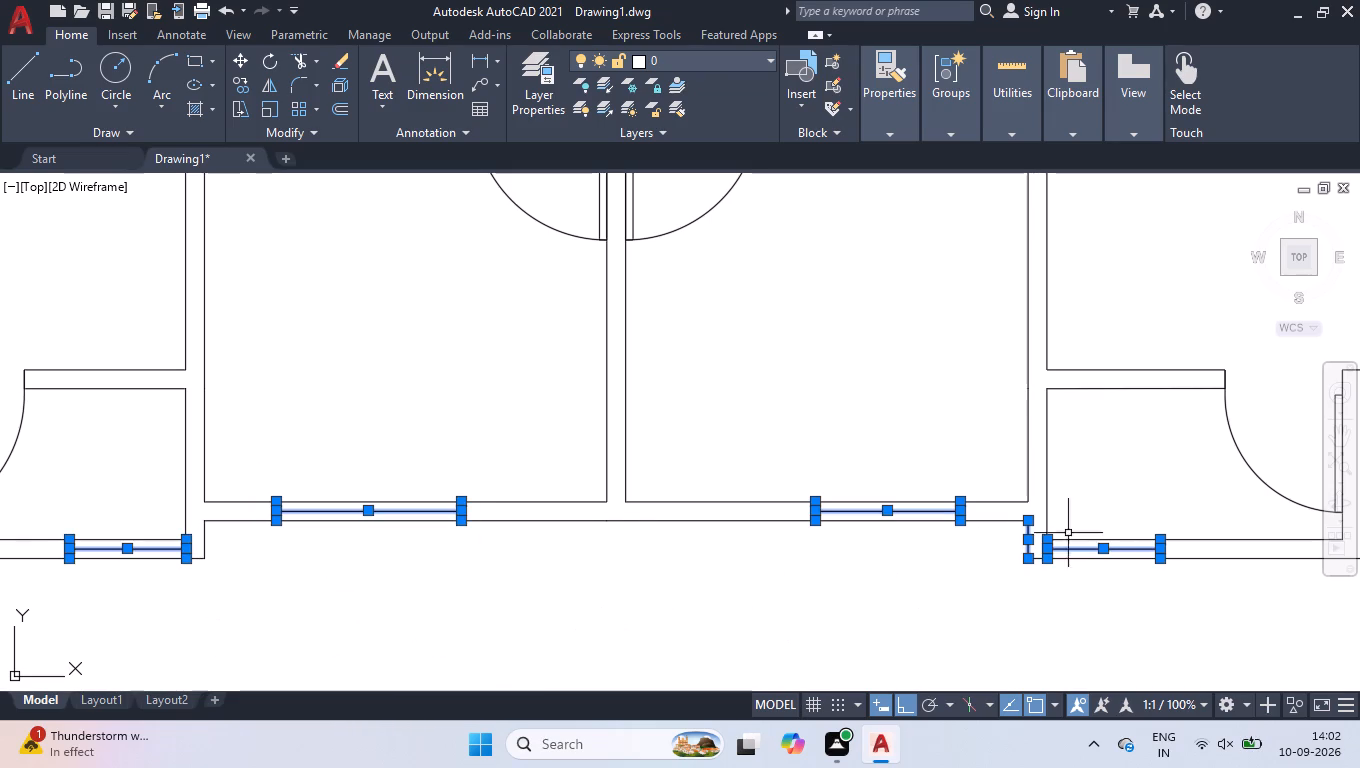
{"action": "scroll", "coordinate": [1061, 518], "scroll_direction": "up", "scroll_amount": 4}
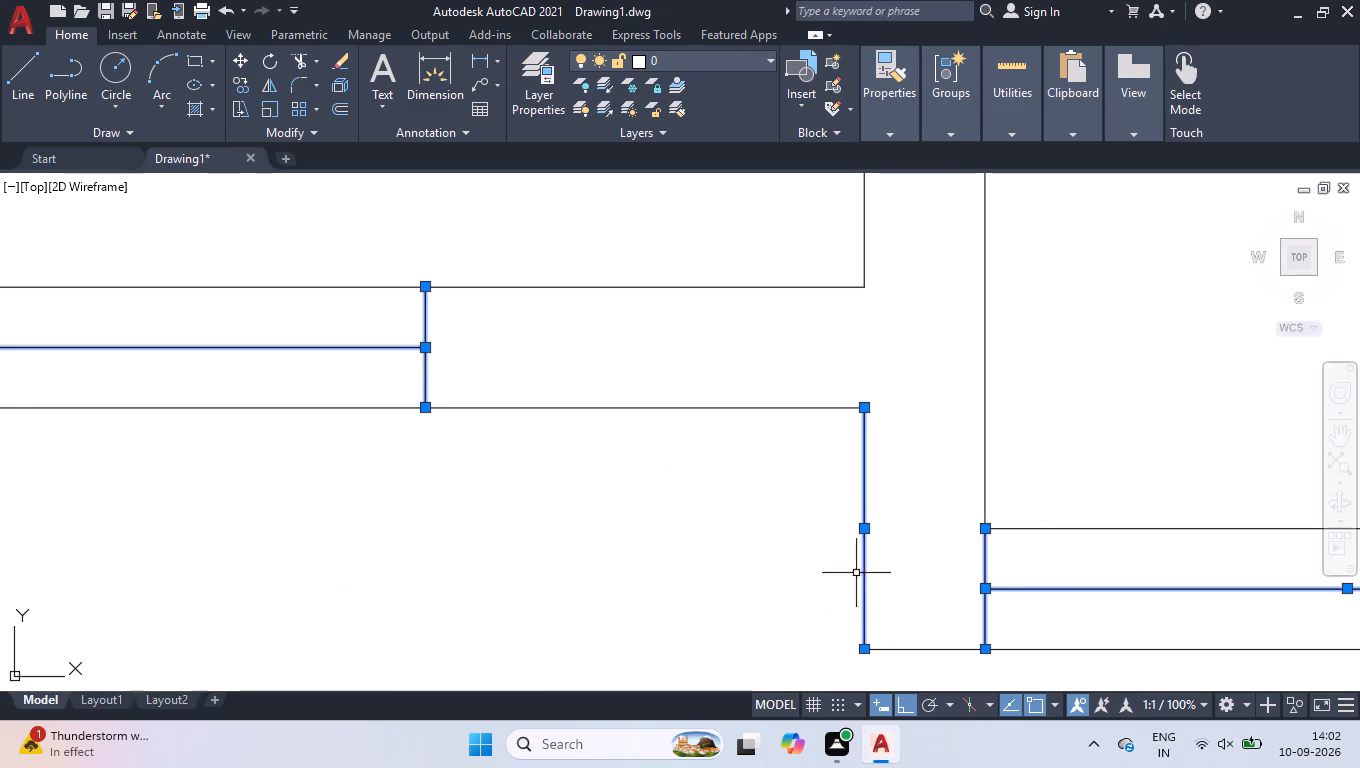
{"action": "left_click", "coordinate": [865, 576], "text": "shift"}
{"action": "scroll", "coordinate": [858, 579], "scroll_direction": "down", "scroll_amount": 1}
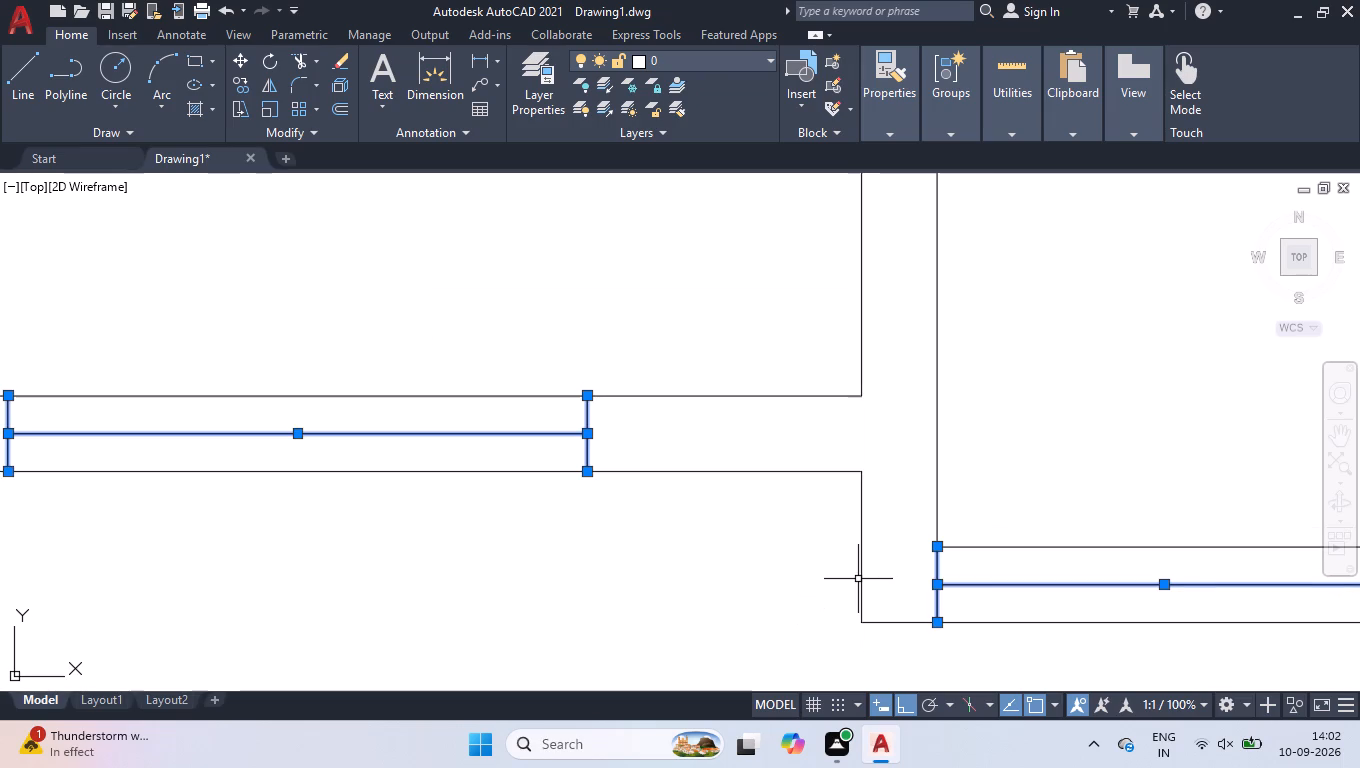
Set the colour of the selected window lines to Cyan and clear the selection.
{"action": "key", "text": "ctrl+1"}
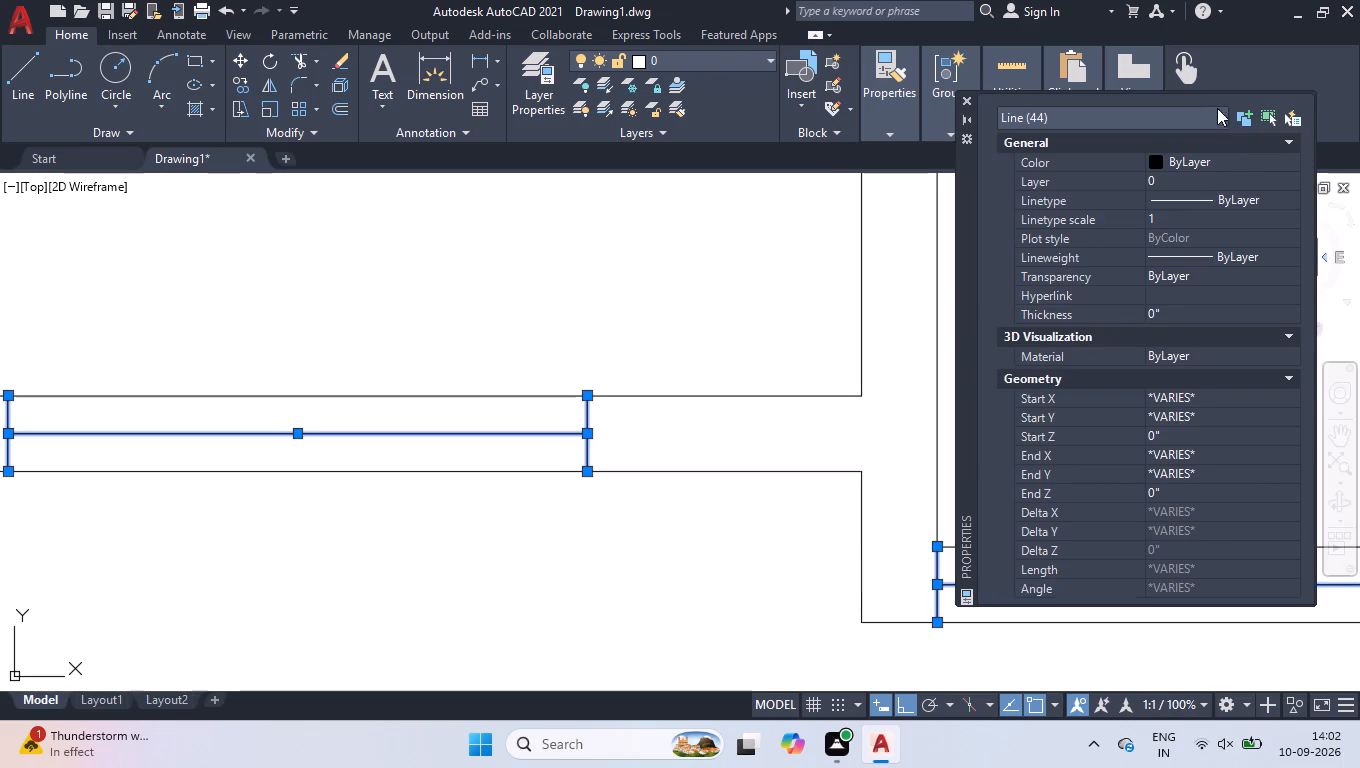
{"action": "double_click", "coordinate": [1219, 156]}
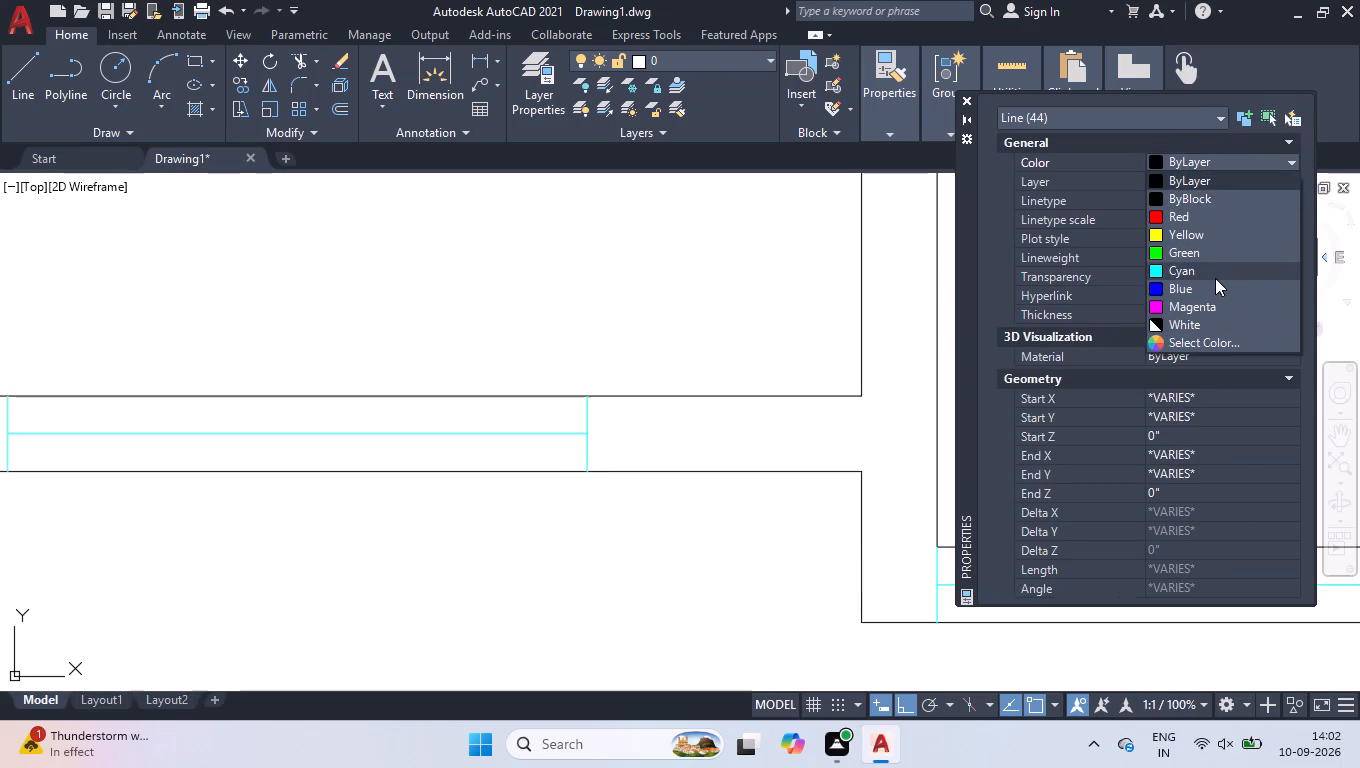
{"action": "left_click", "coordinate": [1210, 268]}
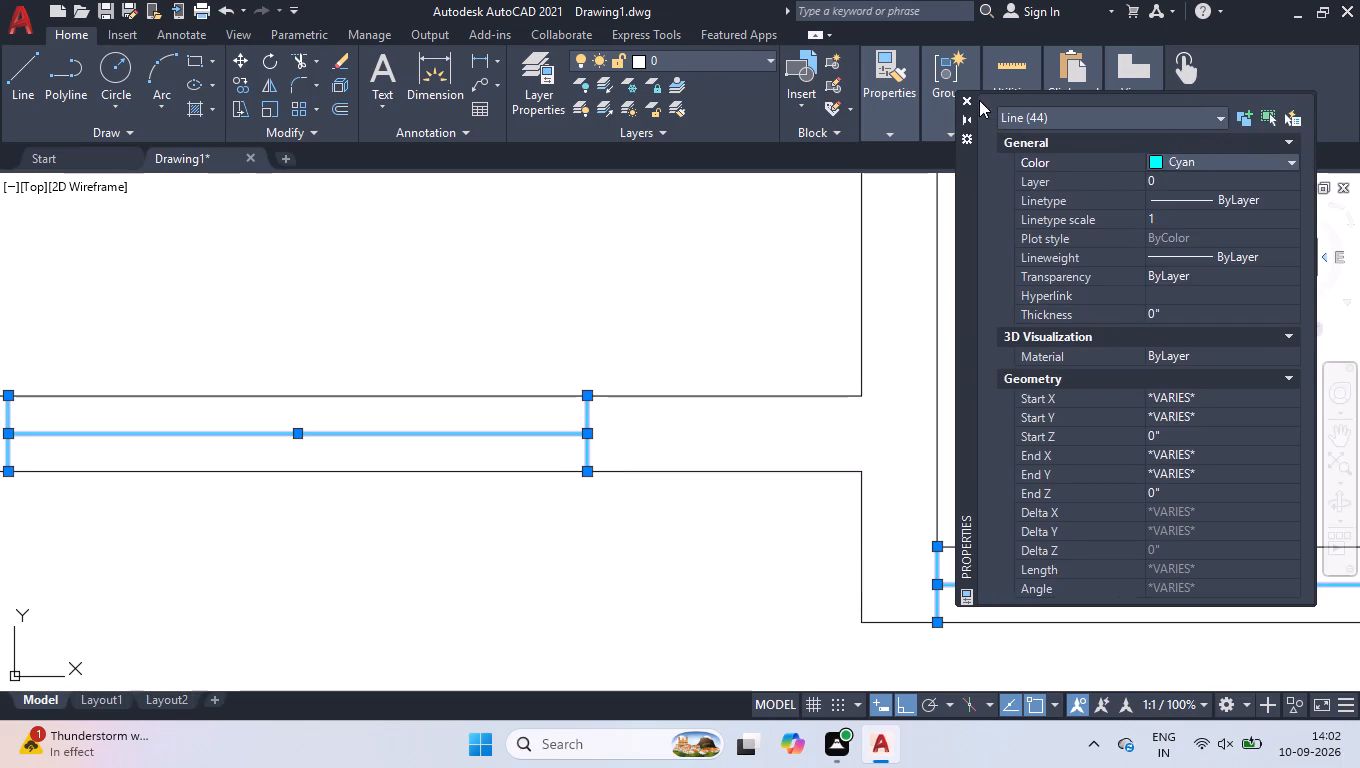
{"action": "left_click", "coordinate": [973, 101]}
{"action": "right_click", "coordinate": [782, 265]}
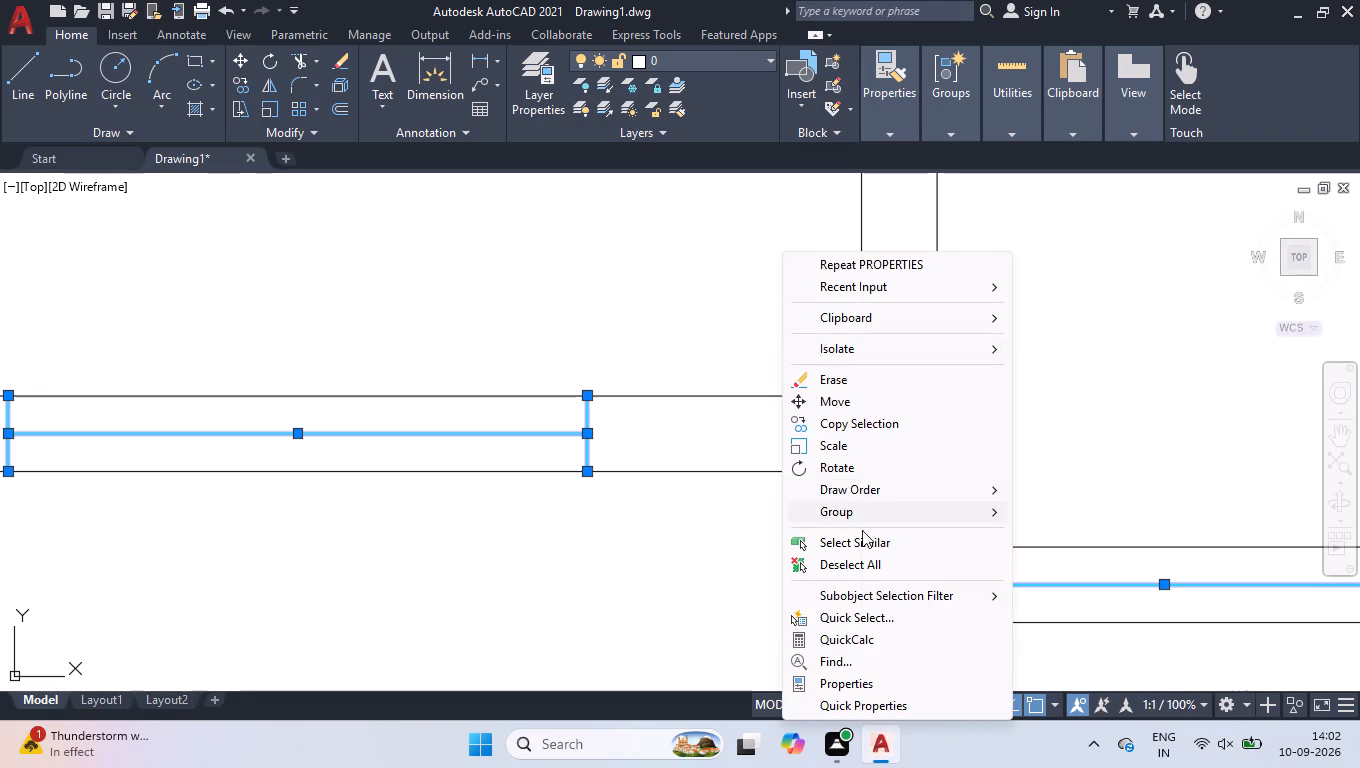
{"action": "left_click", "coordinate": [862, 564]}
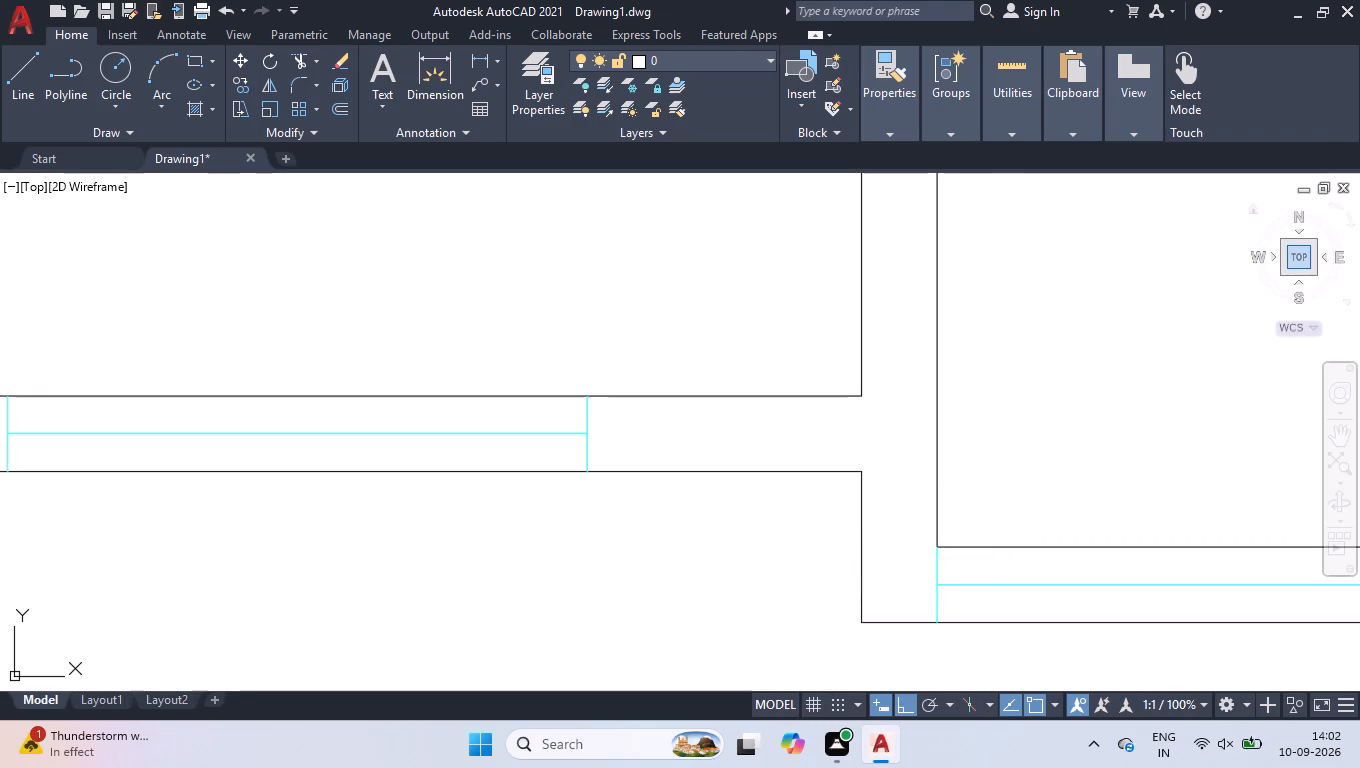
Start a multiline text box in the upper block's top-left room, with 6" text height and centred alignment.
{"action": "left_click", "coordinate": [1300, 258]}
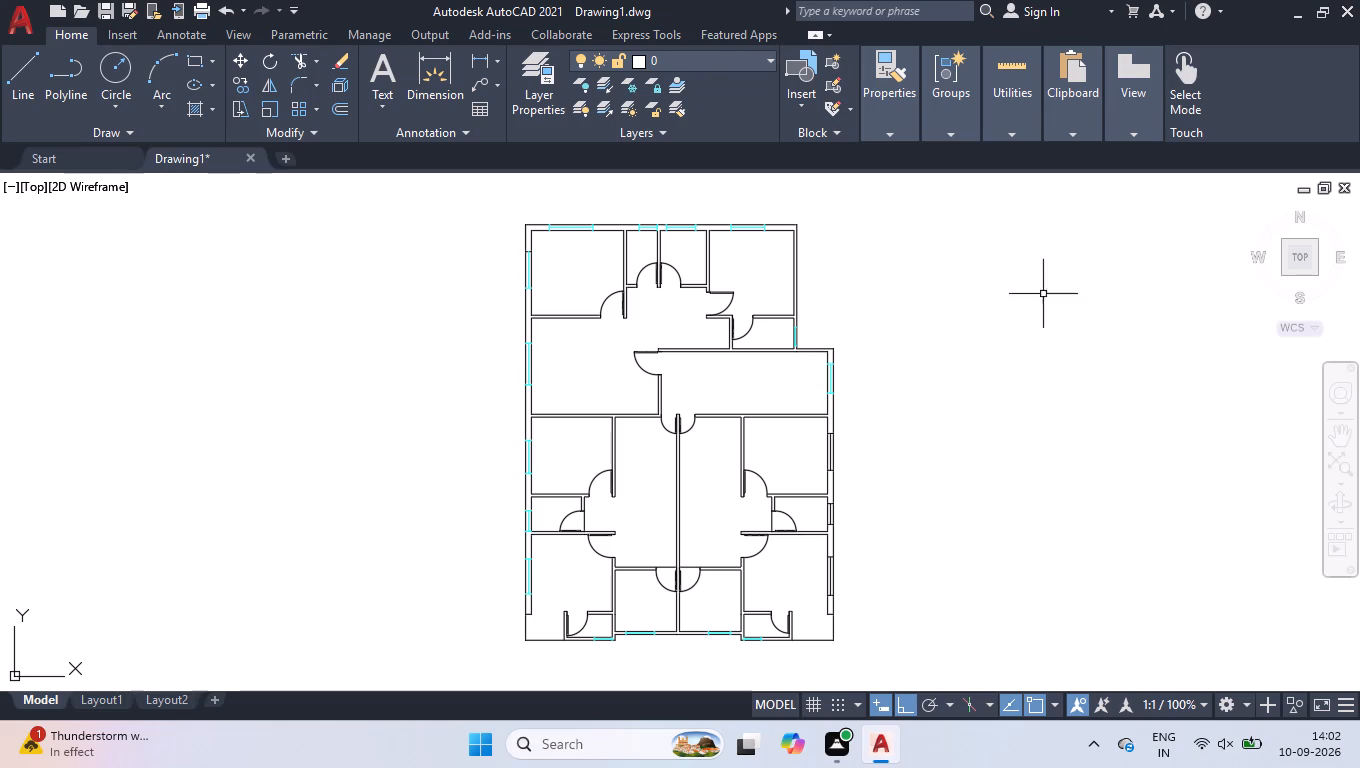
{"action": "scroll", "coordinate": [770, 231], "scroll_direction": "up", "scroll_amount": 1}
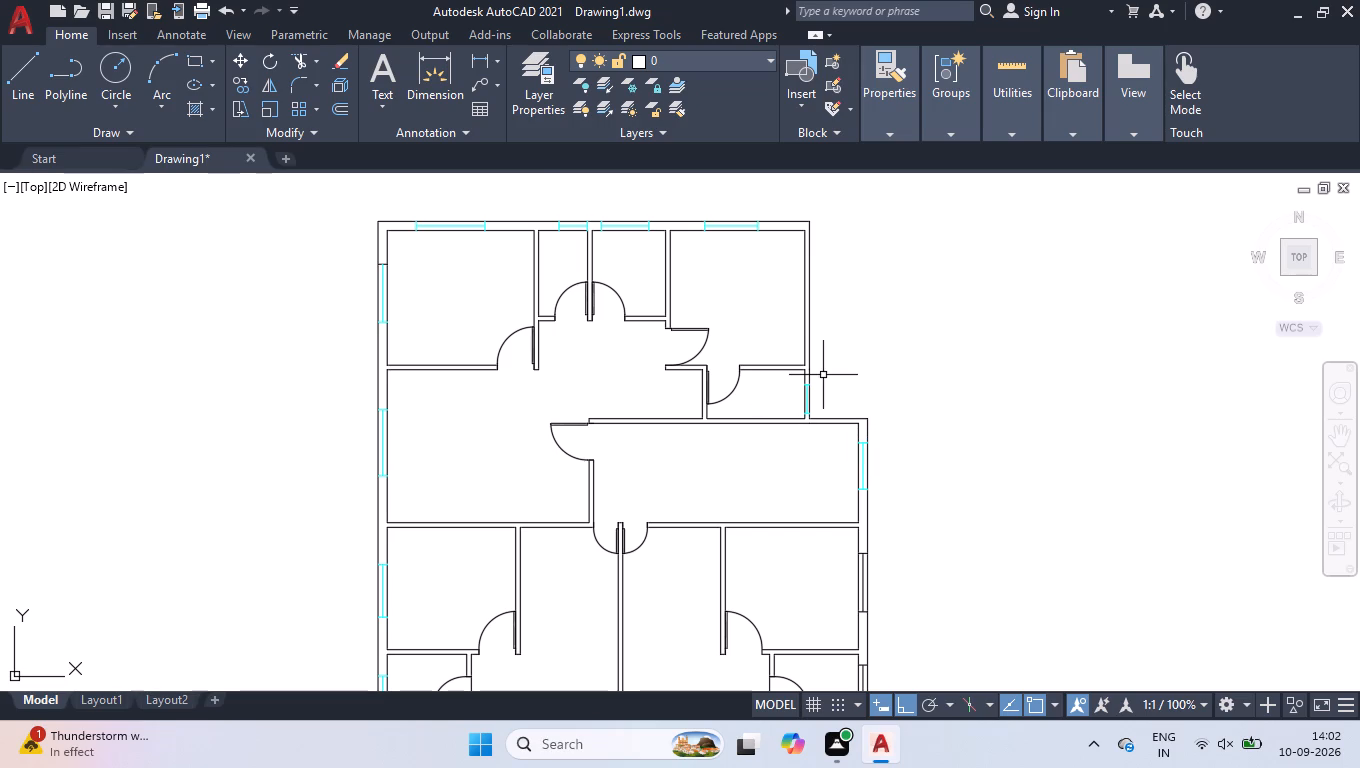
{"action": "scroll", "coordinate": [447, 226], "scroll_direction": "up", "scroll_amount": 3}
{"action": "scroll", "coordinate": [451, 232], "scroll_direction": "down", "scroll_amount": 1}
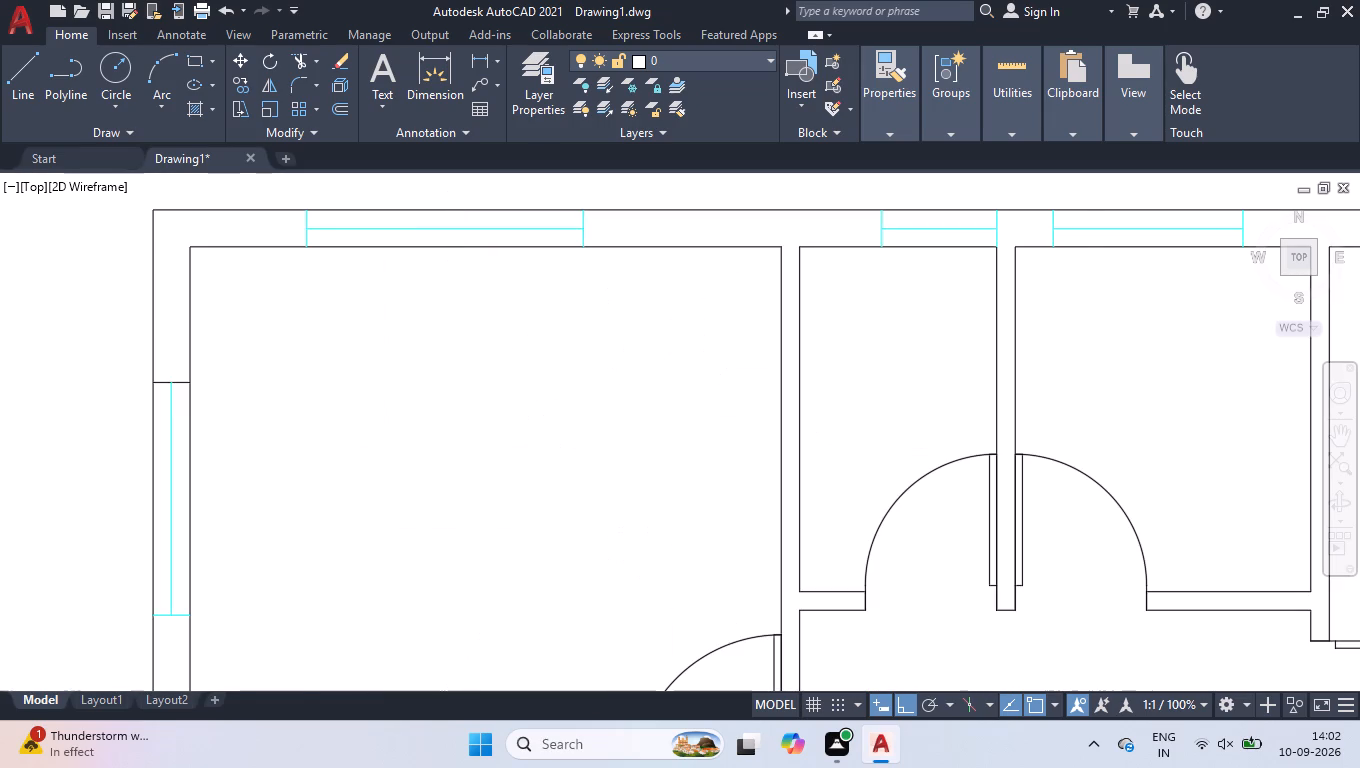
{"action": "left_click", "coordinate": [382, 72]}
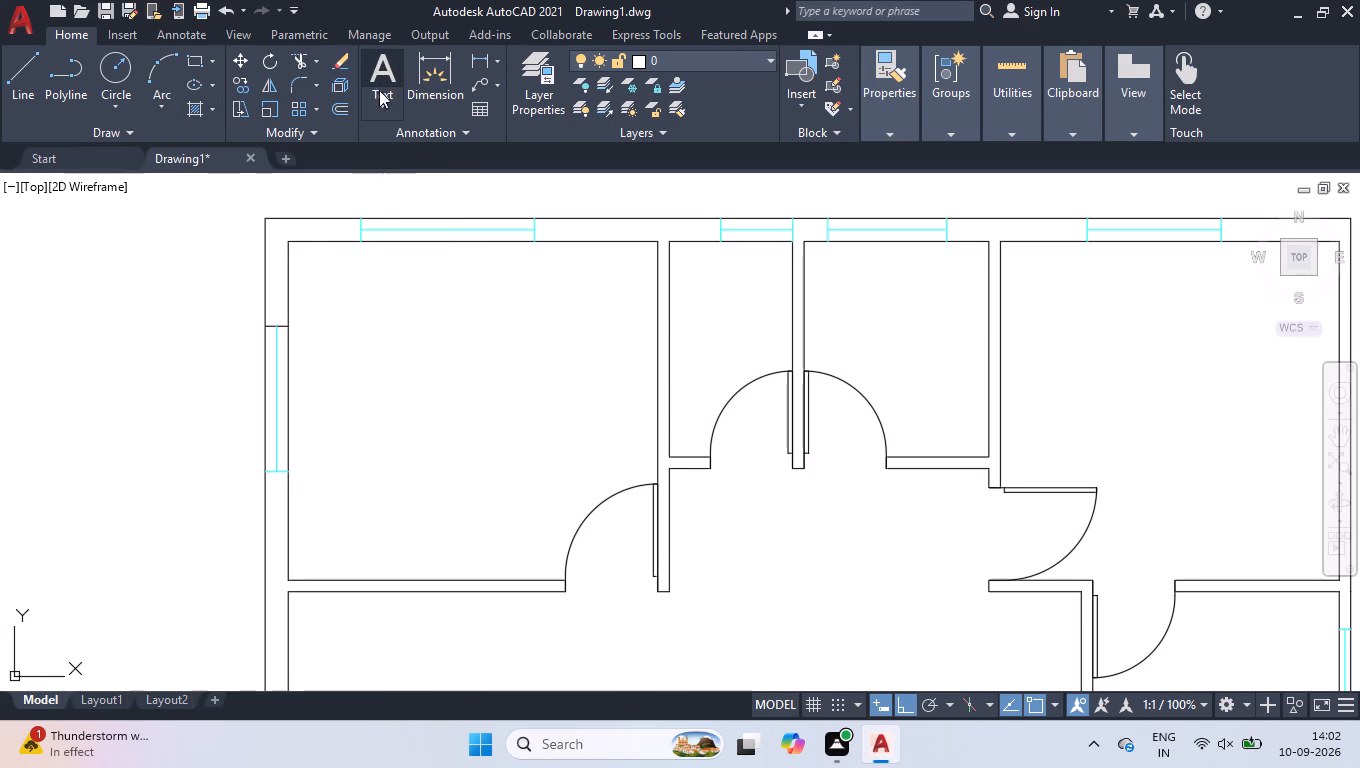
{"action": "left_click", "coordinate": [339, 362]}
{"action": "left_click", "coordinate": [492, 405]}
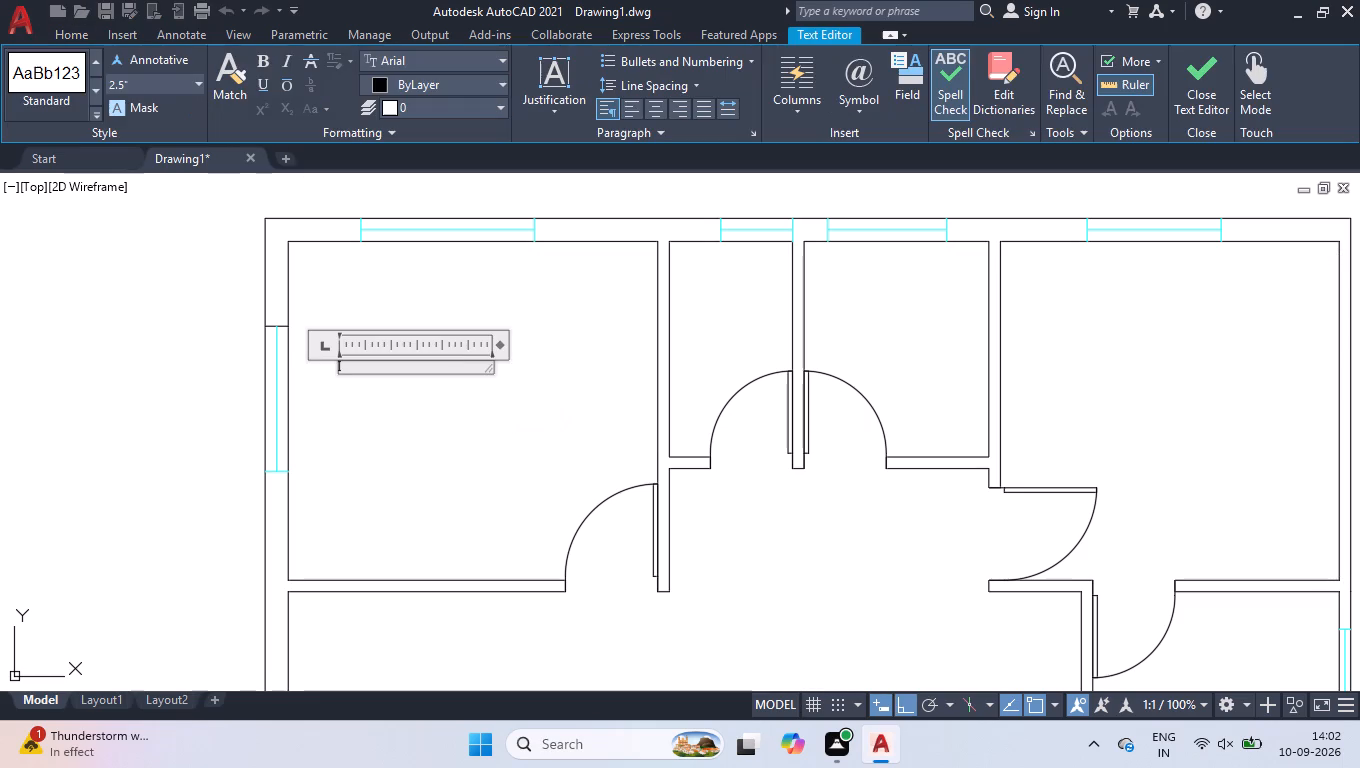
{"action": "left_click", "coordinate": [180, 92]}
{"action": "key", "text": "6"}
{"action": "key", "text": "Return"}
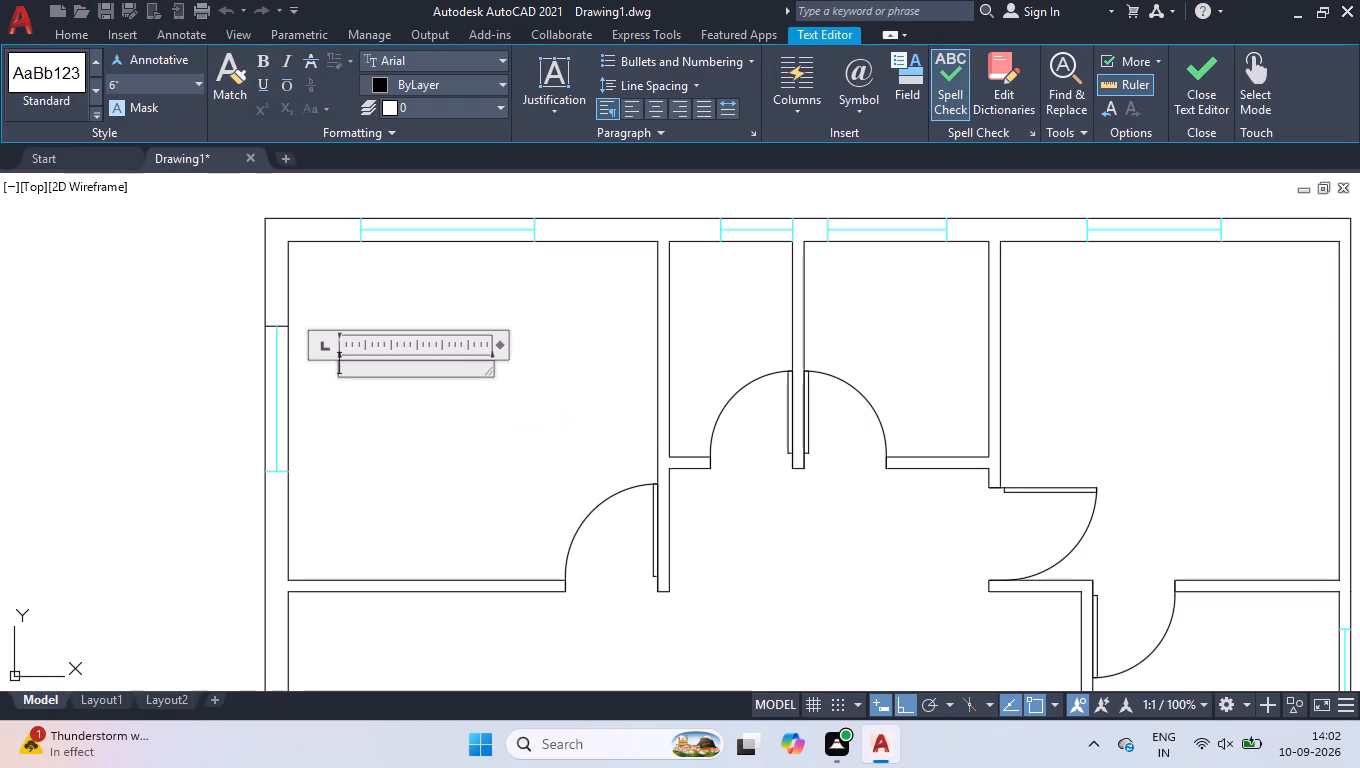
{"action": "left_click", "coordinate": [662, 111]}
{"action": "left_click", "coordinate": [452, 367]}
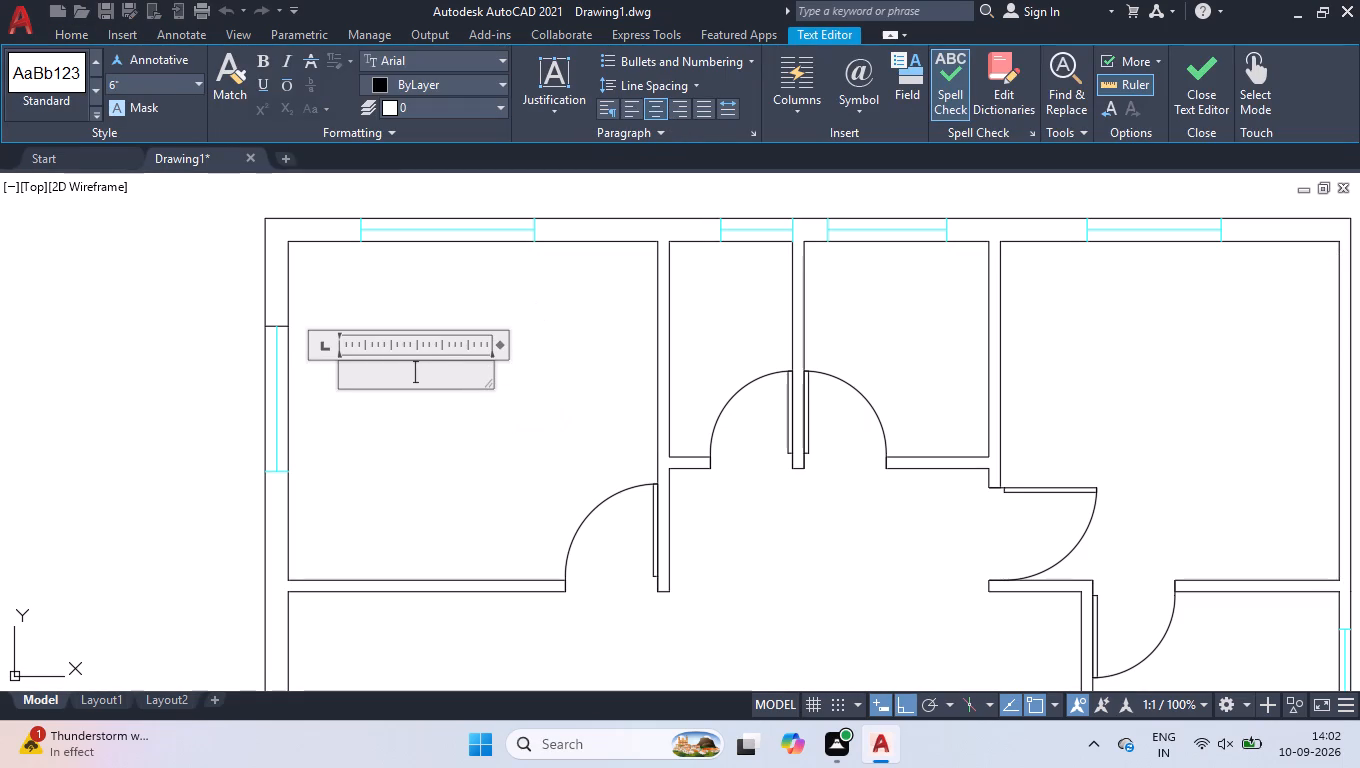
Write the room label BED ROOM 01 with 12'0" X 11'0" on a second line and finish the text.
{"action": "type", "text": "BED ROOM"}
{"action": "key", "text": "space"}
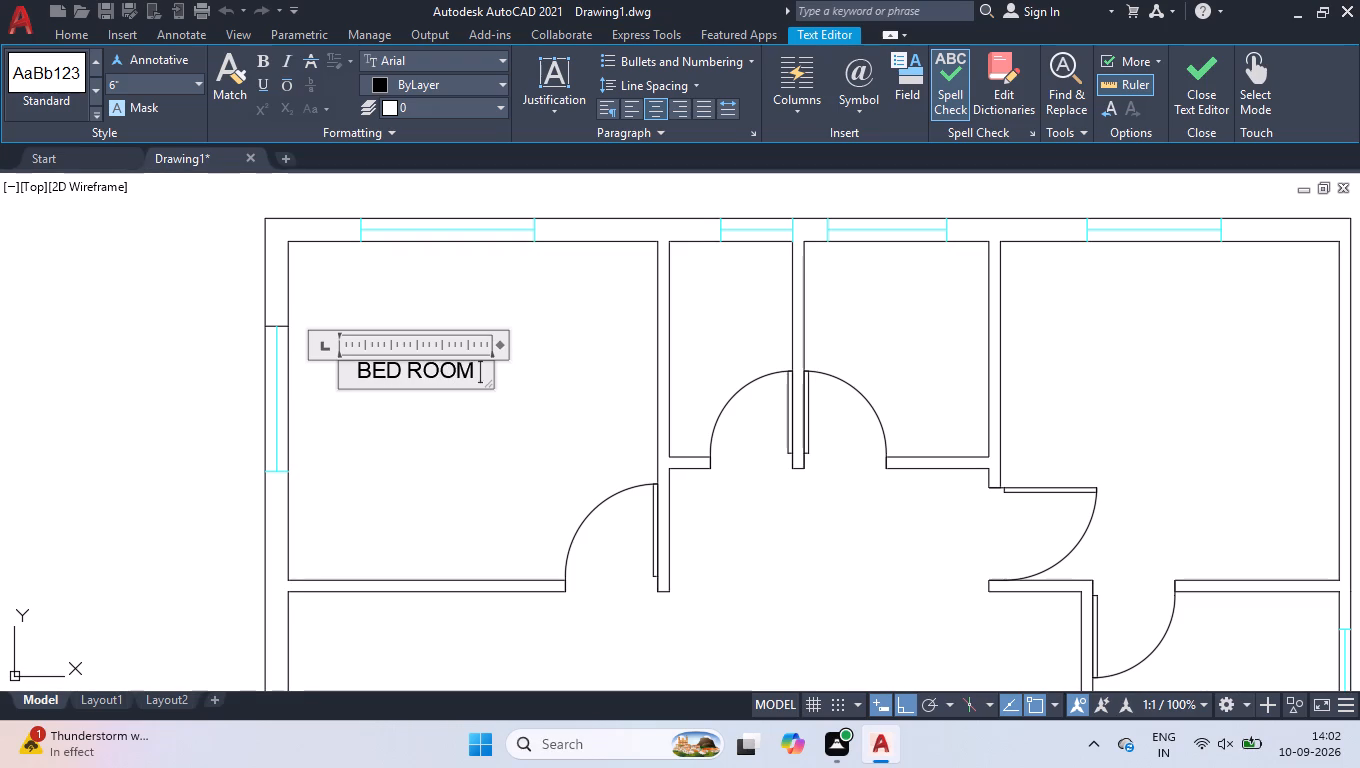
{"action": "type", "text": "01"}
{"action": "key", "text": "Return"}
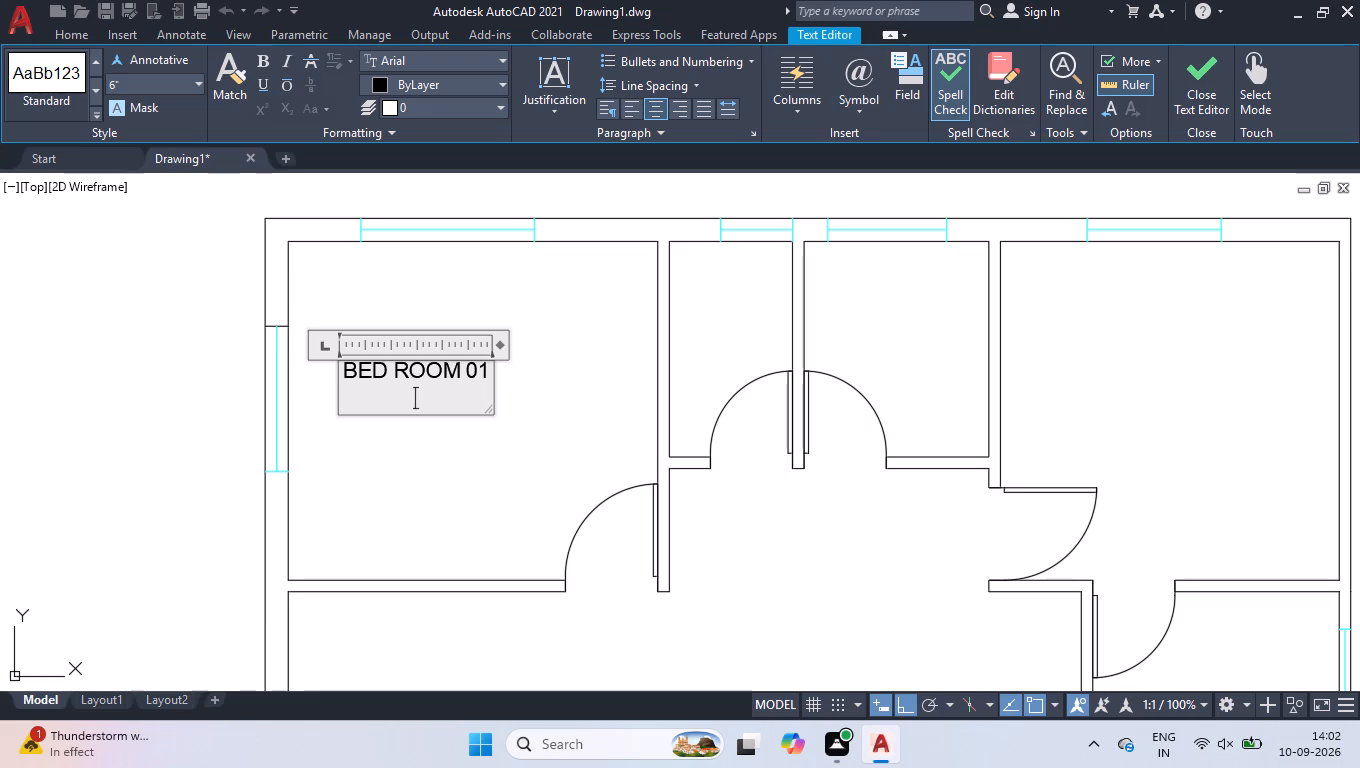
{"action": "type", "text": "12'0\" X"}
{"action": "key", "text": "space"}
{"action": "type", "text": "11'0\""}
{"action": "left_click", "coordinate": [522, 323]}
{"action": "left_click", "coordinate": [524, 317]}
Copy the BED ROOM 01 label with polar tracking on into the two small top rooms and the upper block's top-right room.
{"action": "left_click", "coordinate": [440, 426]}
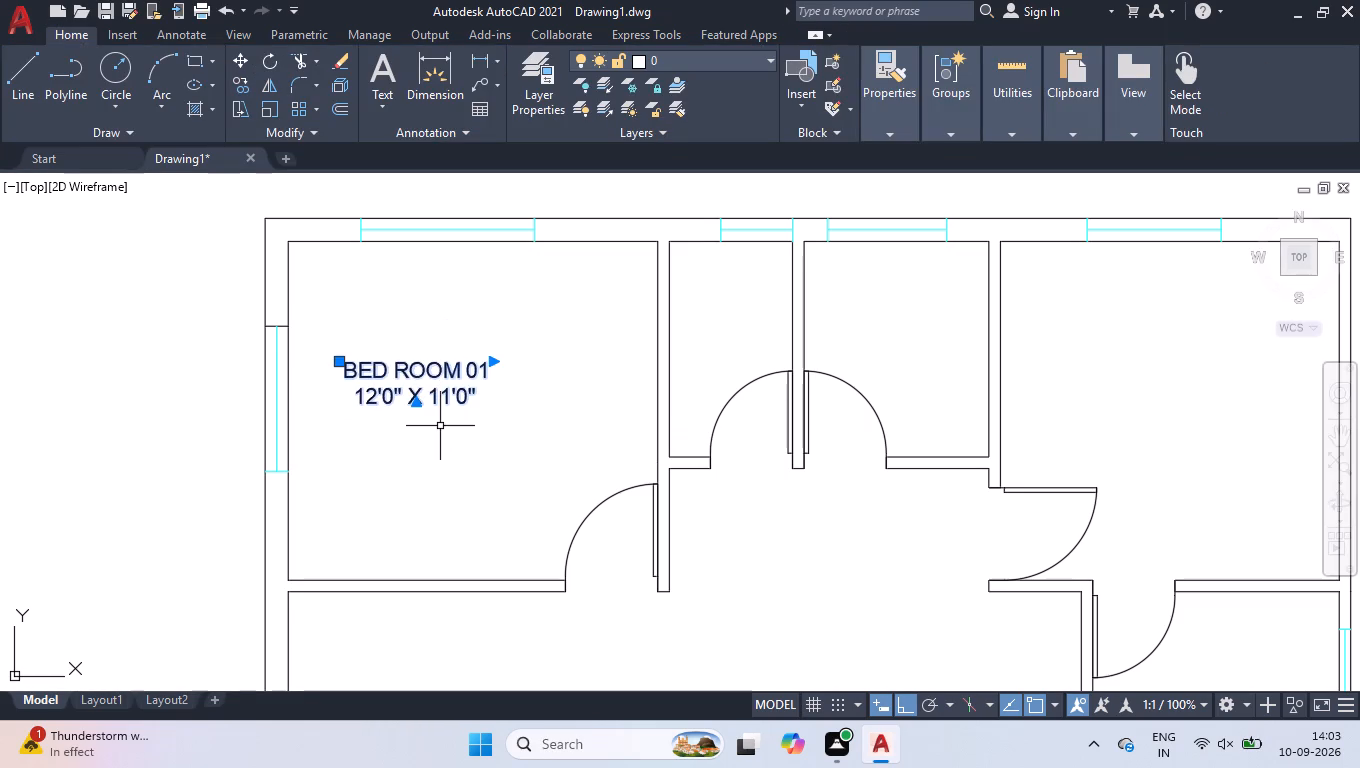
{"action": "type", "text": "COP"}
{"action": "key", "text": "Return"}
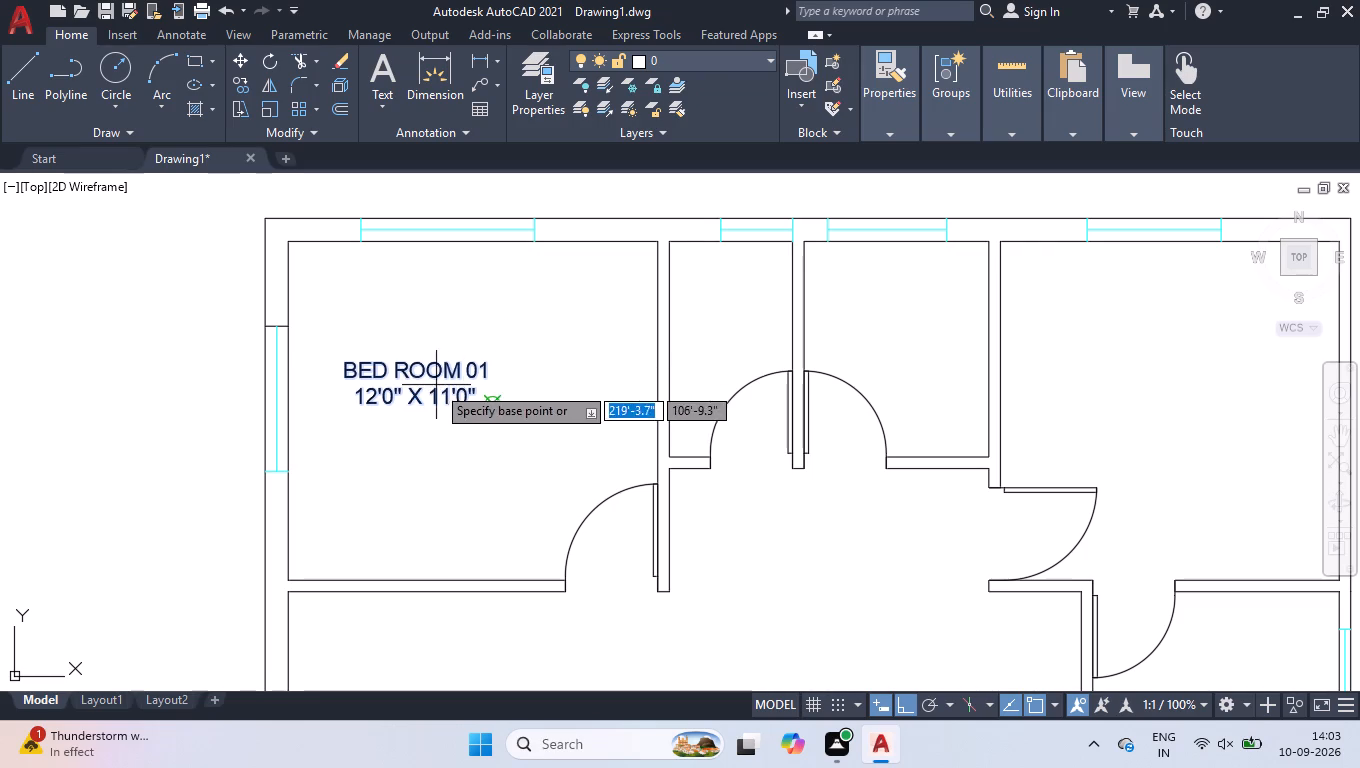
{"action": "left_click", "coordinate": [421, 387]}
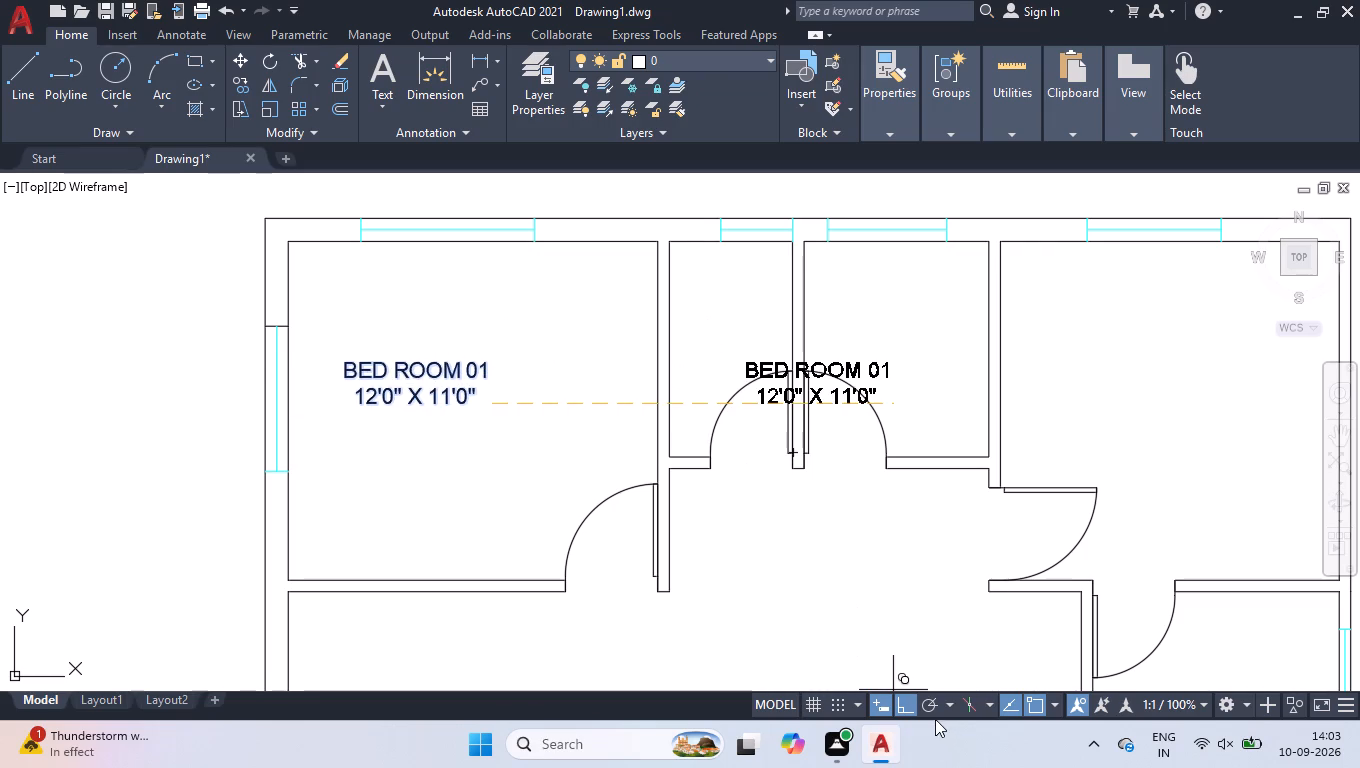
{"action": "left_click", "coordinate": [930, 704]}
{"action": "scroll", "coordinate": [813, 344], "scroll_direction": "up", "scroll_amount": 3}
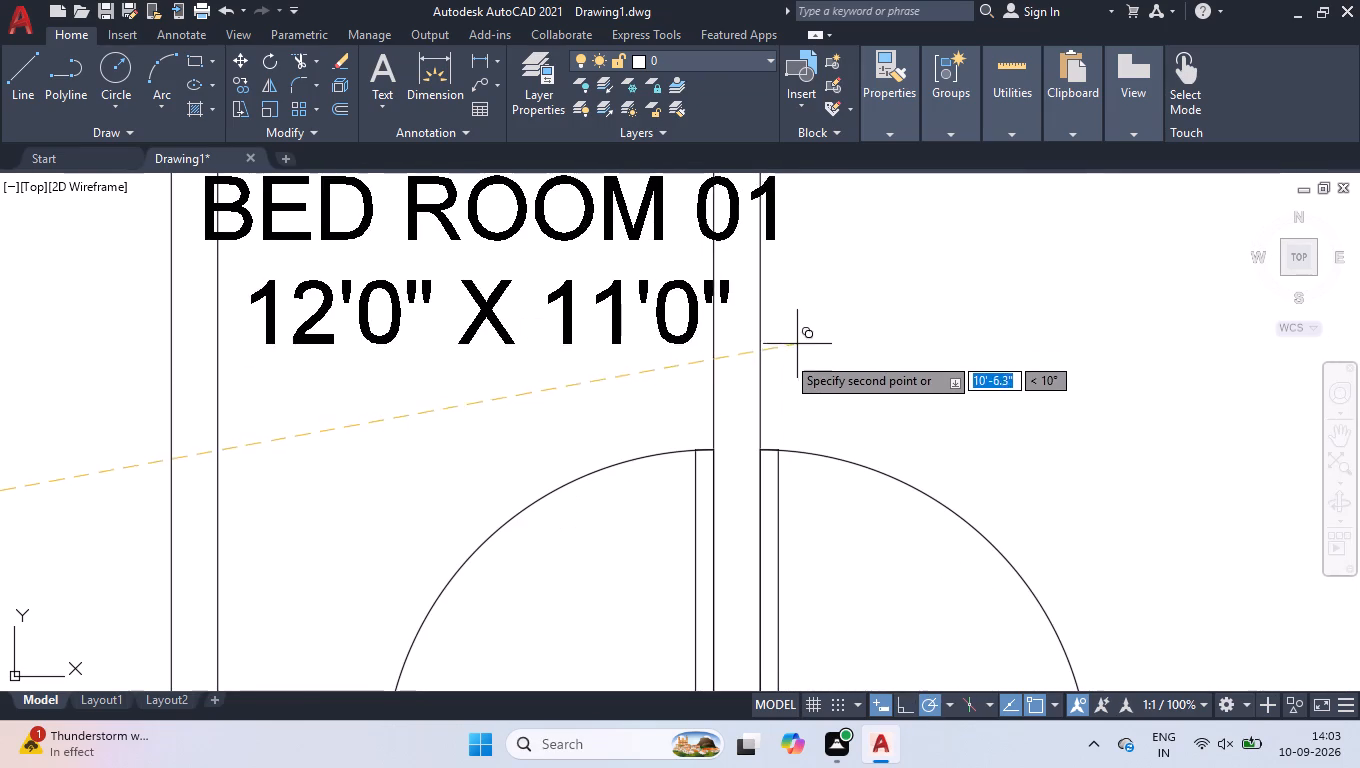
{"action": "left_click", "coordinate": [785, 364]}
{"action": "scroll", "coordinate": [1024, 435], "scroll_direction": "down", "scroll_amount": 3}
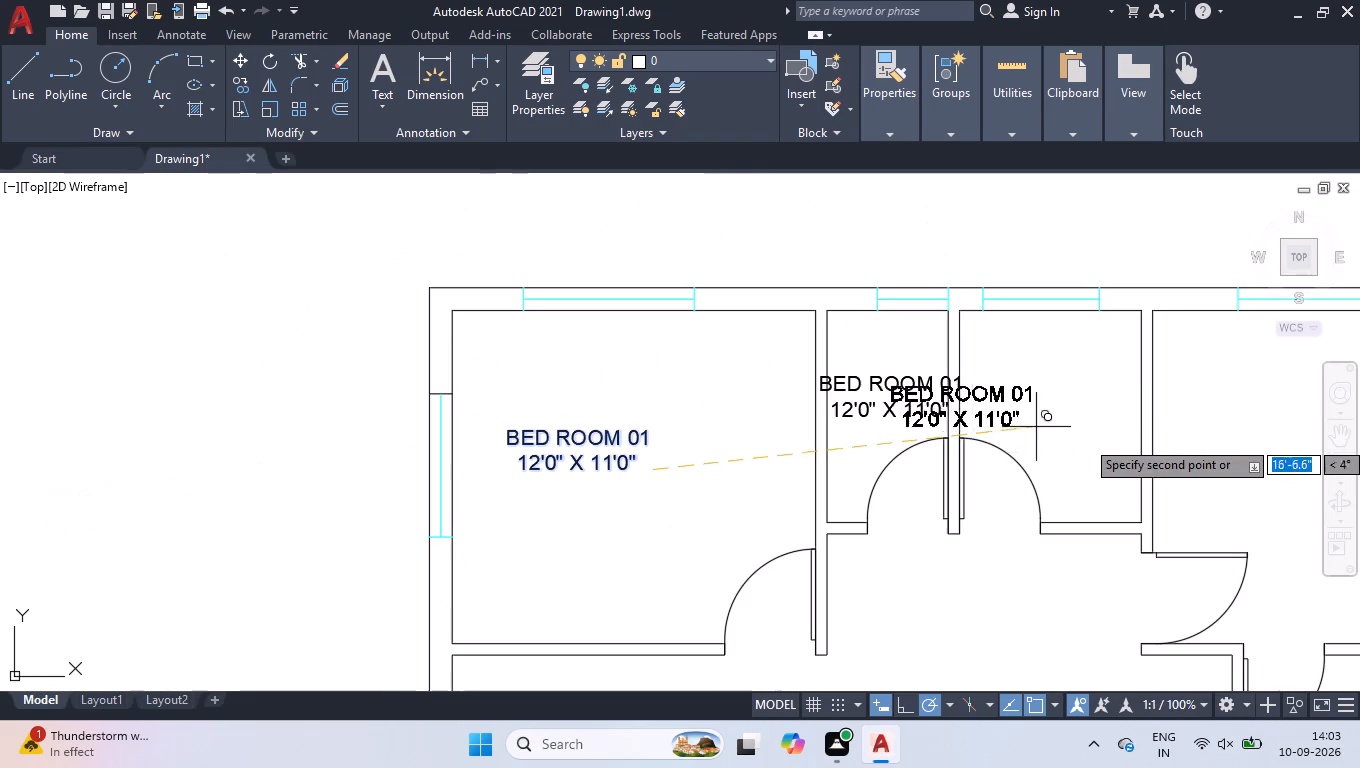
{"action": "scroll", "coordinate": [1210, 443], "scroll_direction": "up", "scroll_amount": 2}
{"action": "left_click", "coordinate": [1013, 414]}
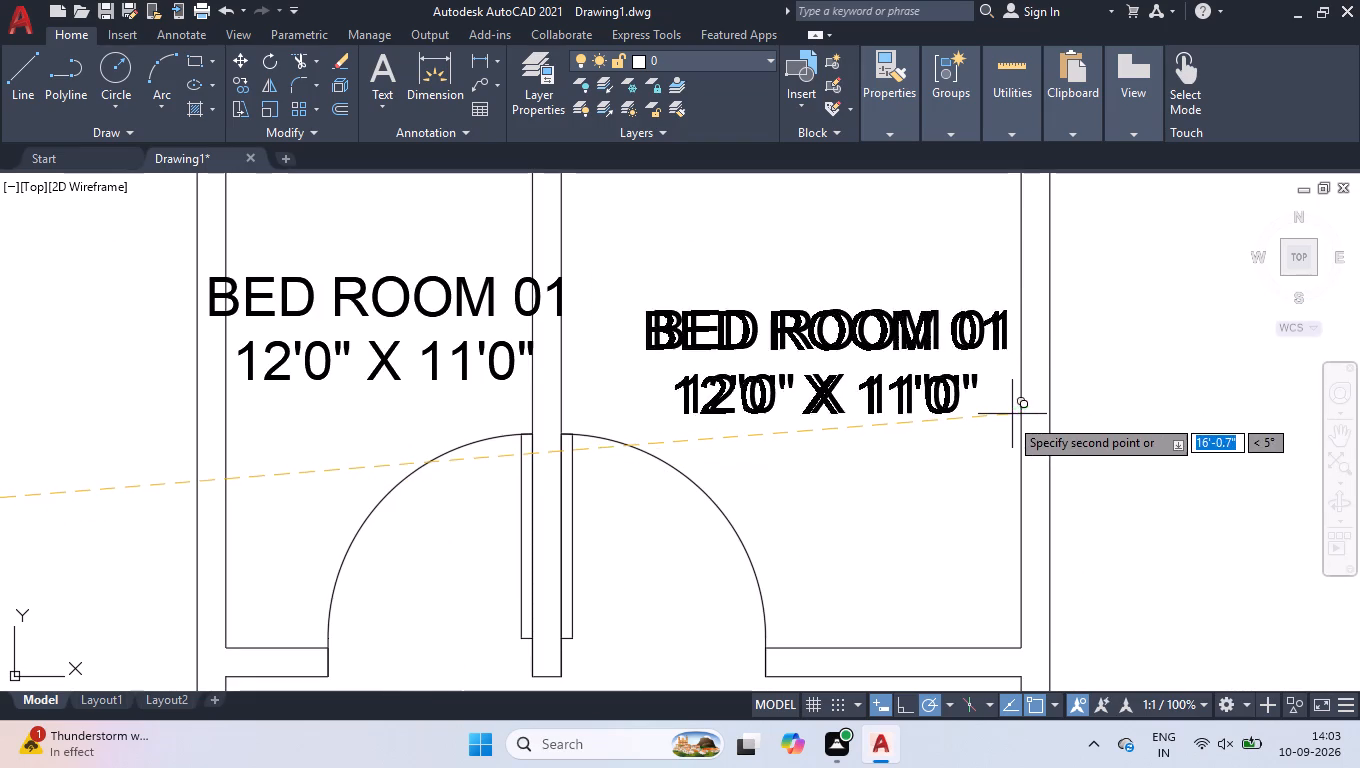
{"action": "scroll", "coordinate": [1009, 417], "scroll_direction": "down", "scroll_amount": 2}
{"action": "scroll", "coordinate": [1141, 438], "scroll_direction": "down", "scroll_amount": 2}
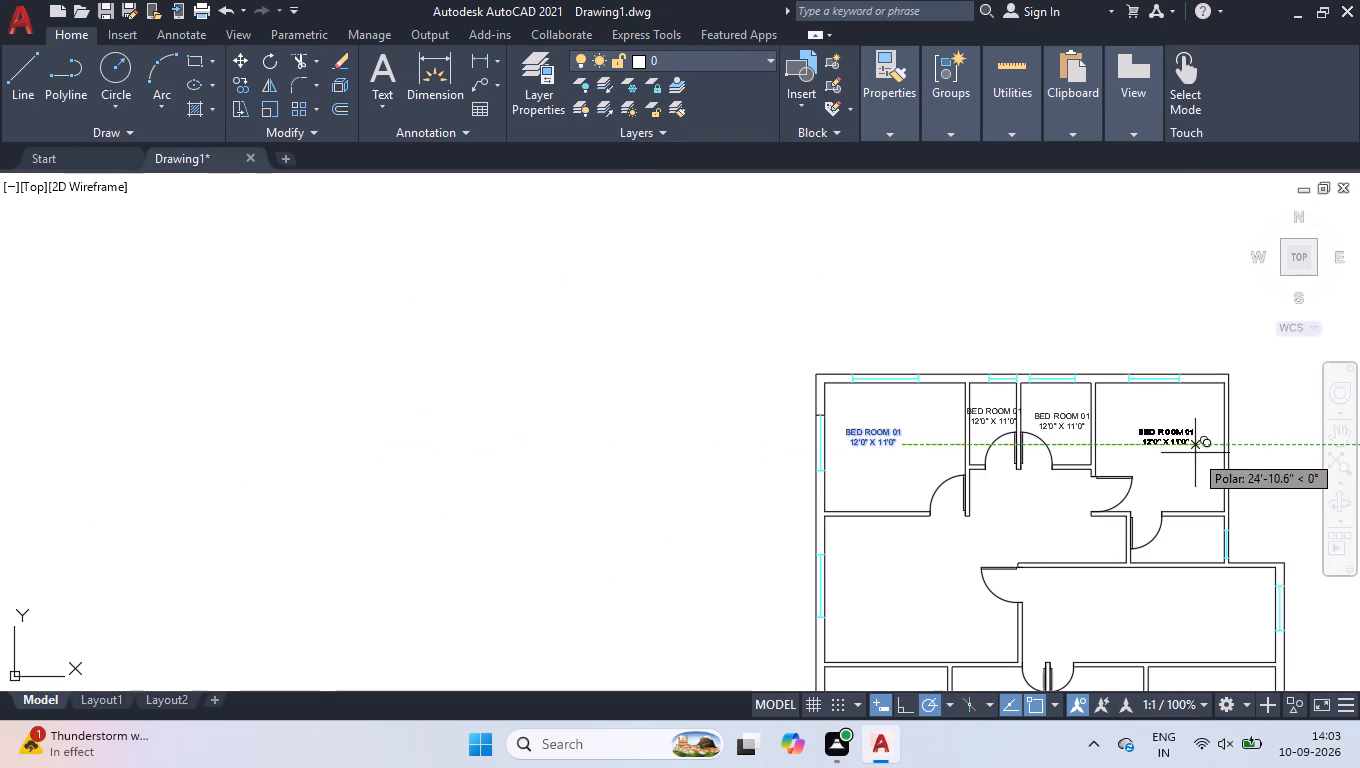
{"action": "left_click", "coordinate": [1197, 450]}
Copy the label into the upper block's large left room and the small room below its top-right room.
{"action": "scroll", "coordinate": [1157, 448], "scroll_direction": "down", "scroll_amount": 2}
{"action": "scroll", "coordinate": [1120, 511], "scroll_direction": "up", "scroll_amount": 3}
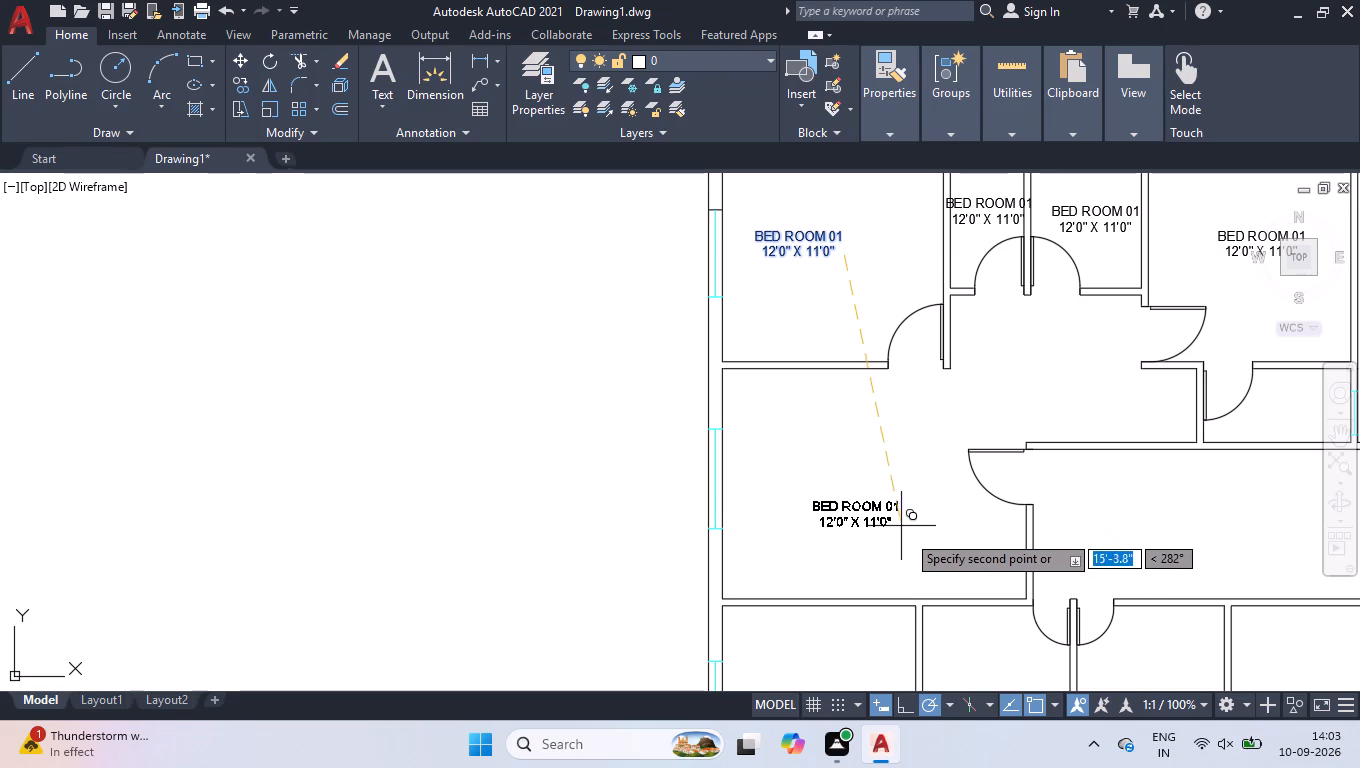
{"action": "left_click", "coordinate": [899, 537]}
{"action": "scroll", "coordinate": [899, 537], "scroll_direction": "down", "scroll_amount": 2}
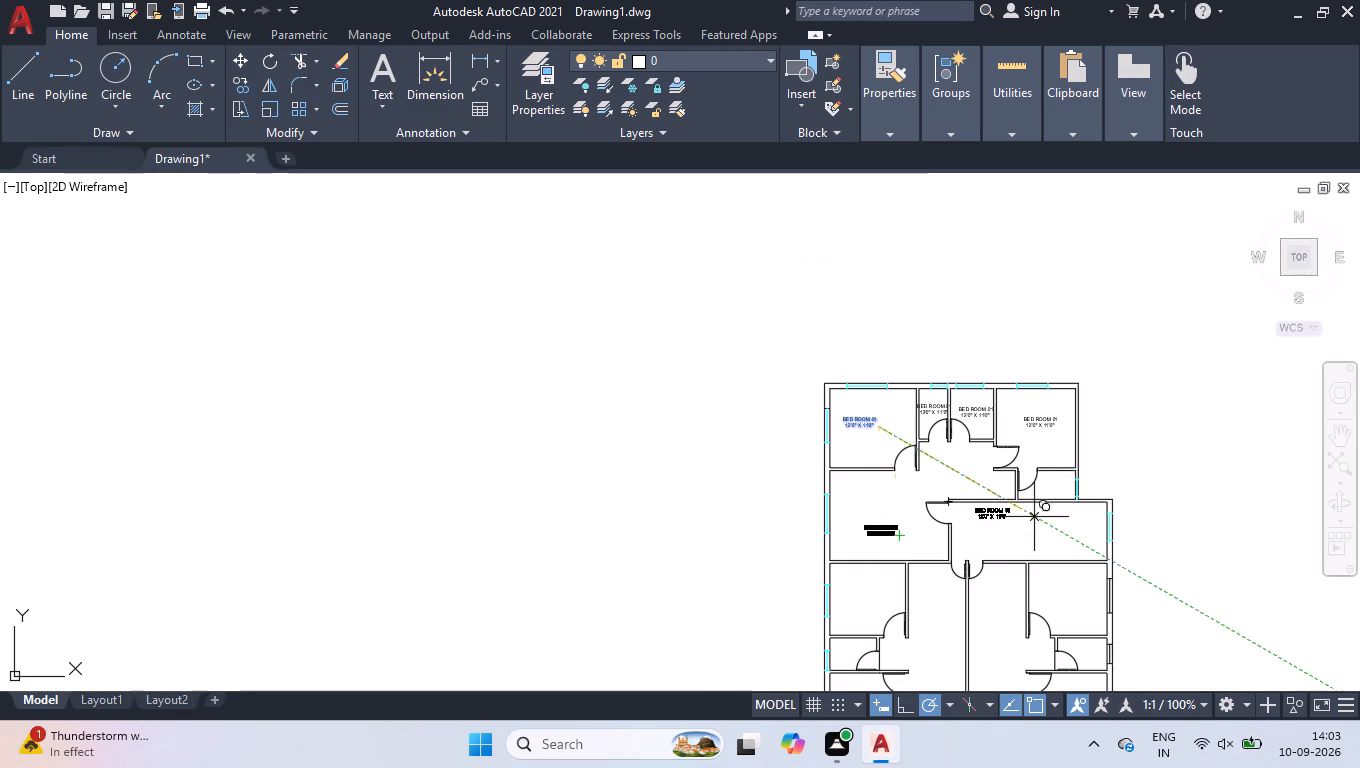
{"action": "scroll", "coordinate": [1069, 494], "scroll_direction": "up", "scroll_amount": 5}
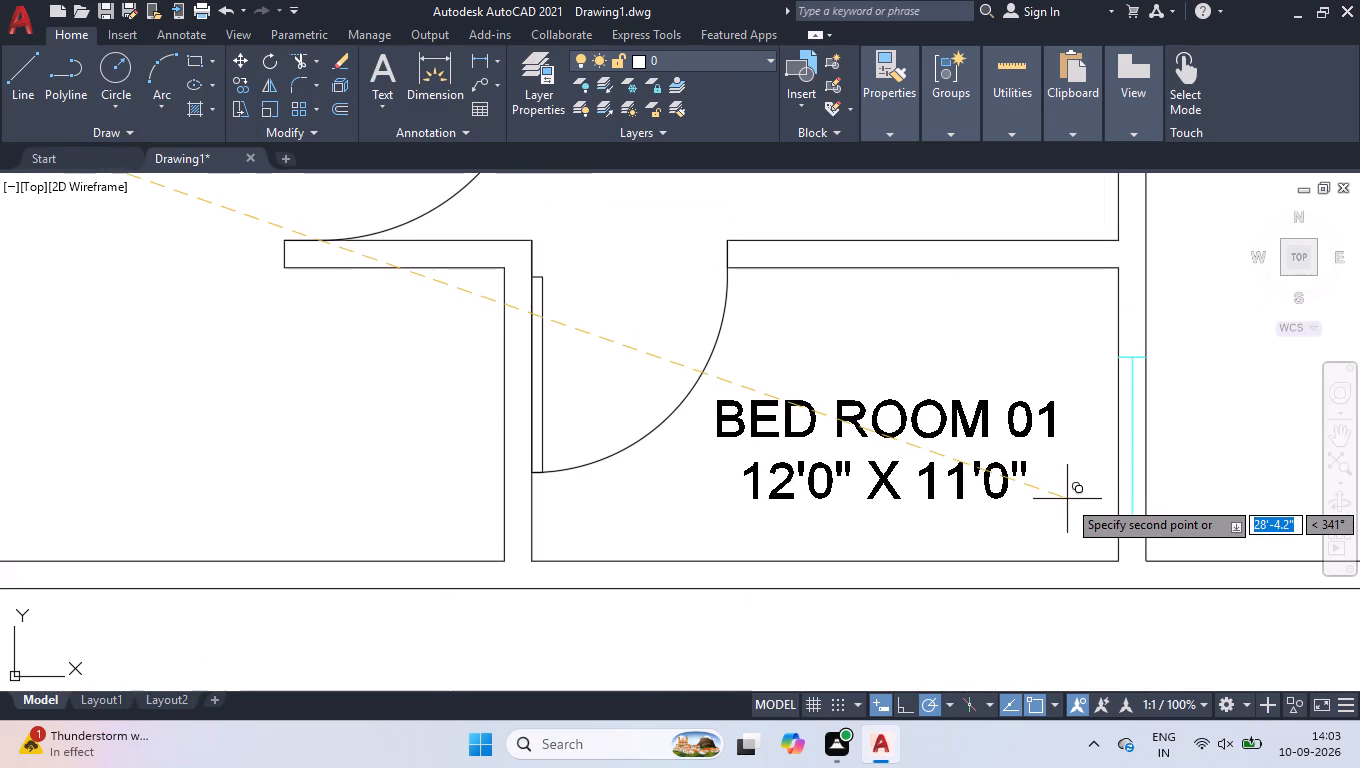
{"action": "left_click", "coordinate": [1075, 501]}
Copy the label into both lower units' upper outer rooms and their two long central rooms.
{"action": "scroll", "coordinate": [1074, 501], "scroll_direction": "down", "scroll_amount": 5}
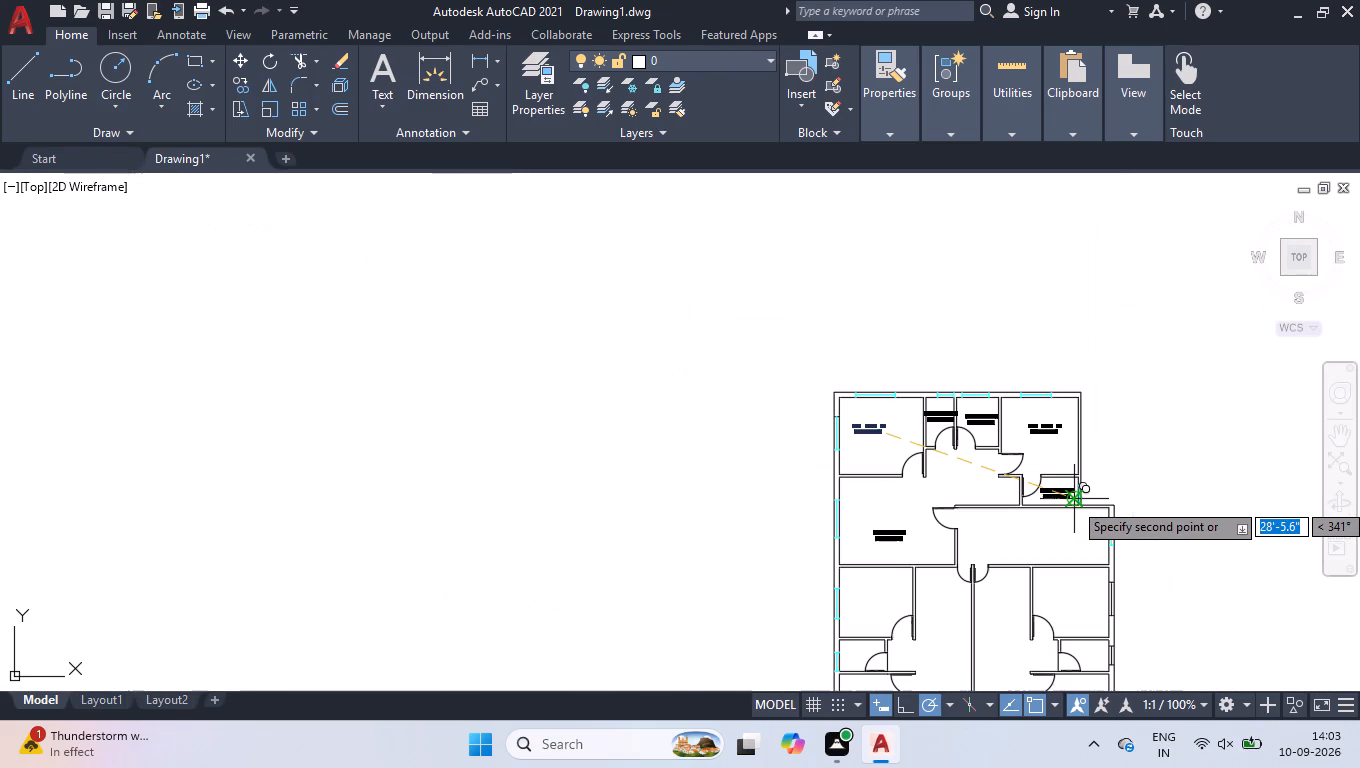
{"action": "scroll", "coordinate": [1149, 615], "scroll_direction": "up", "scroll_amount": 2}
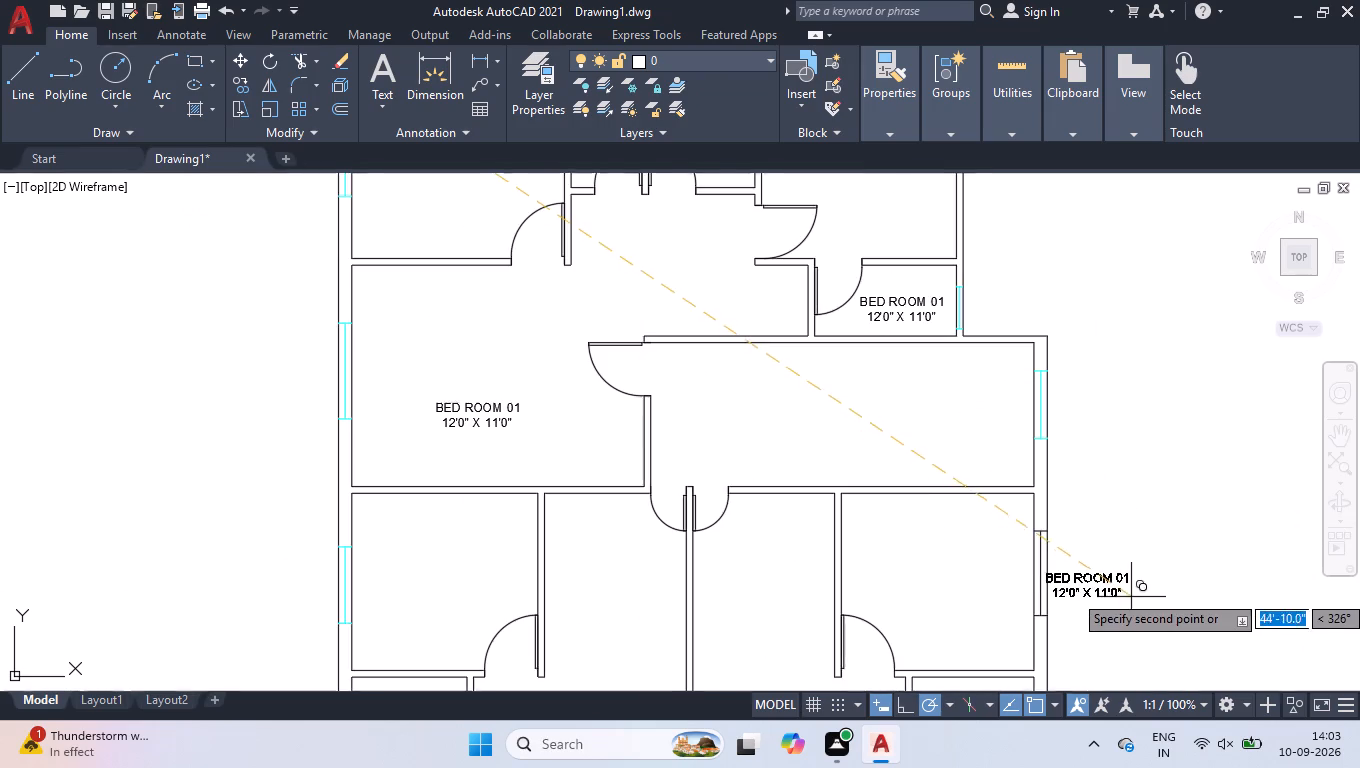
{"action": "scroll", "coordinate": [1056, 538], "scroll_direction": "down", "scroll_amount": 2}
{"action": "scroll", "coordinate": [1044, 614], "scroll_direction": "up", "scroll_amount": 1}
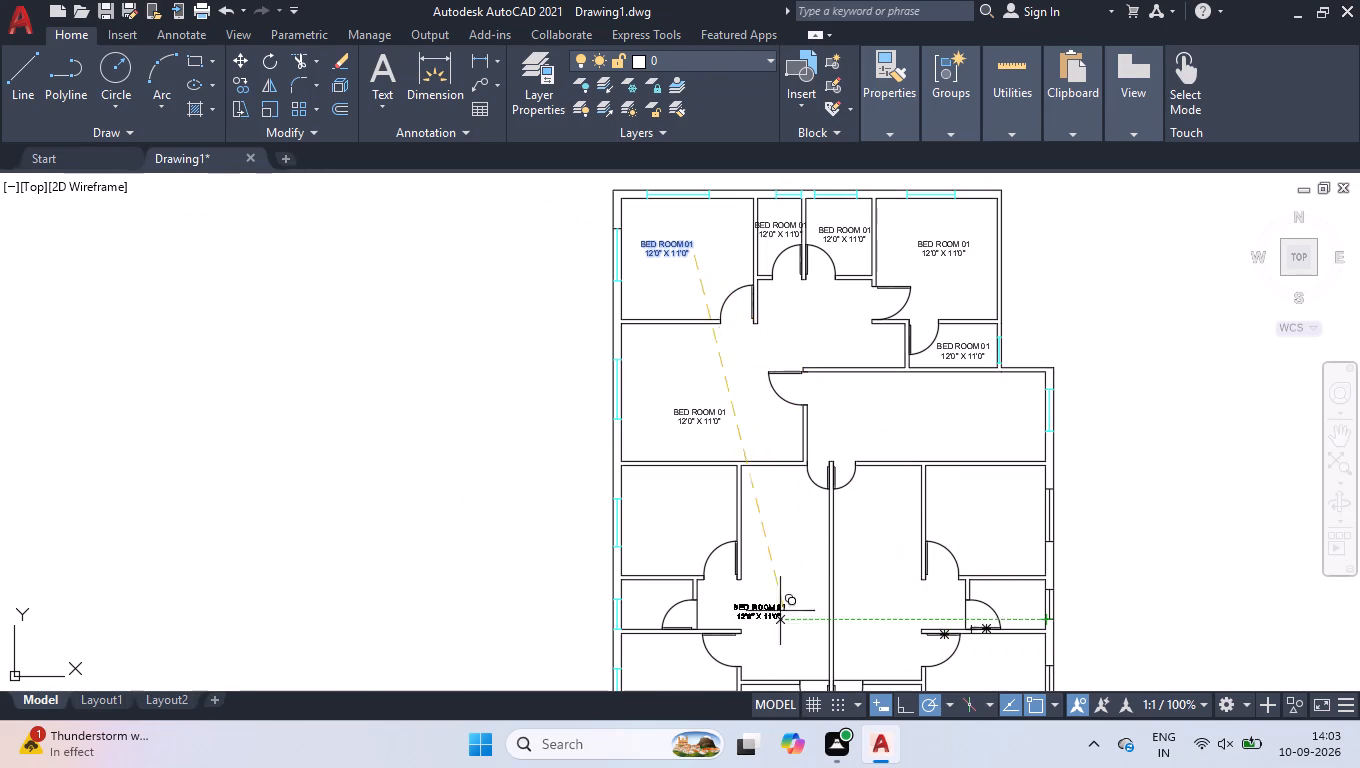
{"action": "left_click", "coordinate": [695, 518]}
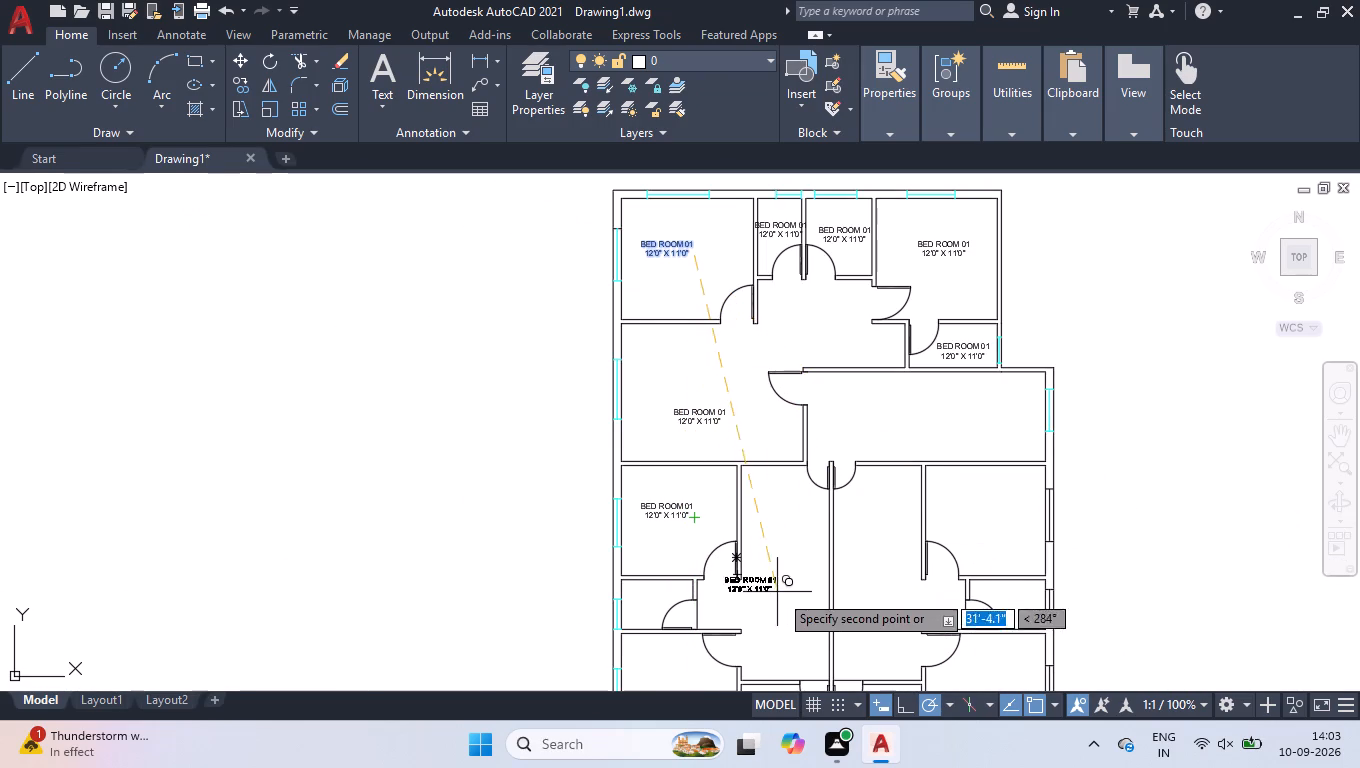
{"action": "left_click", "coordinate": [807, 614]}
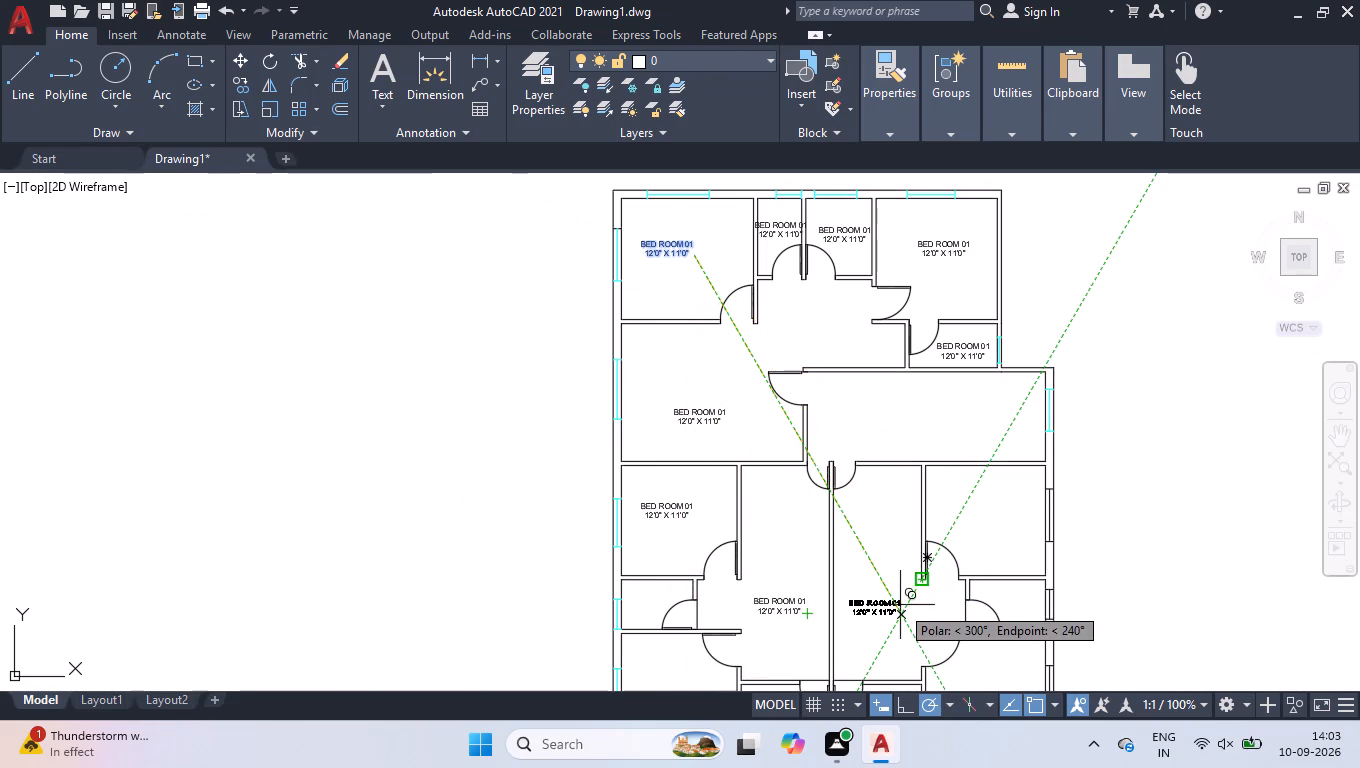
{"action": "left_click", "coordinate": [900, 605]}
{"action": "left_click", "coordinate": [1017, 510]}
Copy the label into both lower units' small middle rooms beside the exterior walls and the larger outer rooms below them.
{"action": "scroll", "coordinate": [1017, 514], "scroll_direction": "down", "scroll_amount": 1}
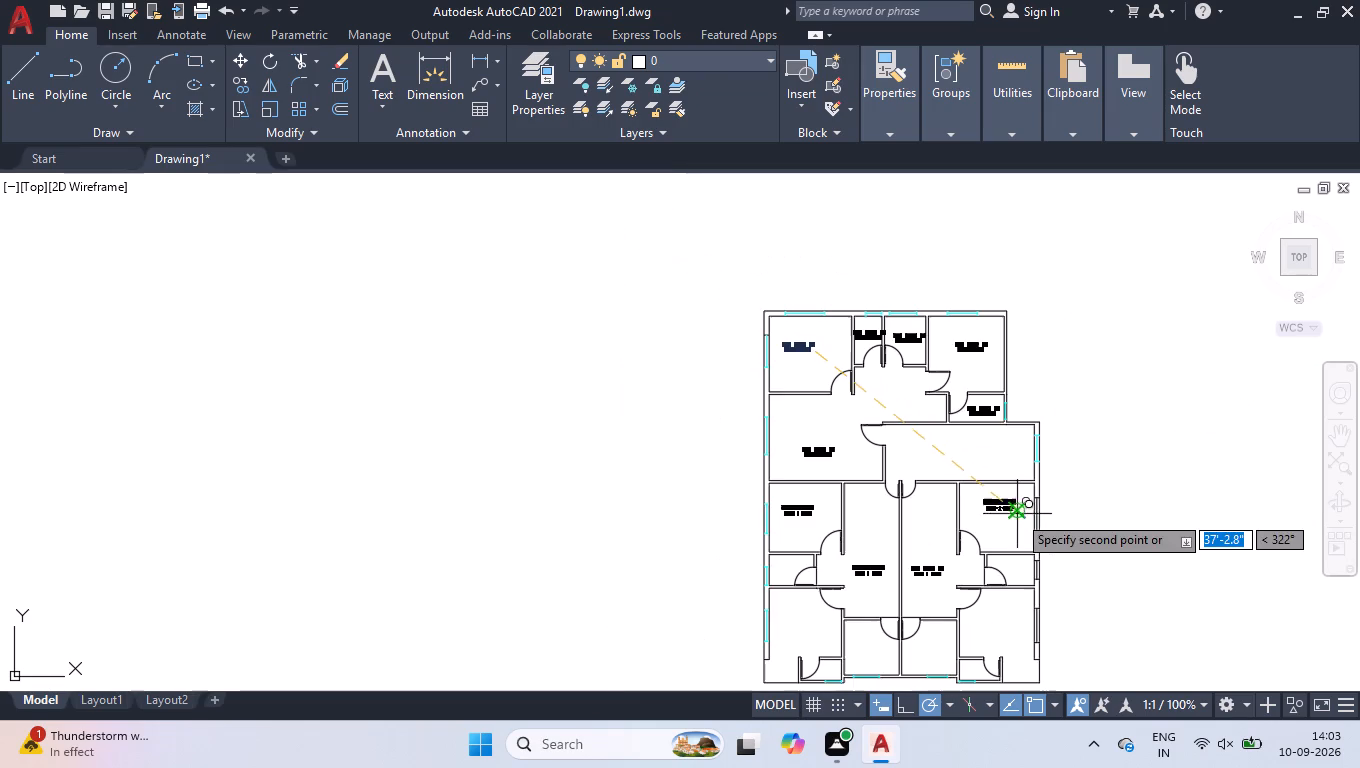
{"action": "scroll", "coordinate": [1042, 649], "scroll_direction": "up", "scroll_amount": 2}
{"action": "left_click", "coordinate": [969, 615]}
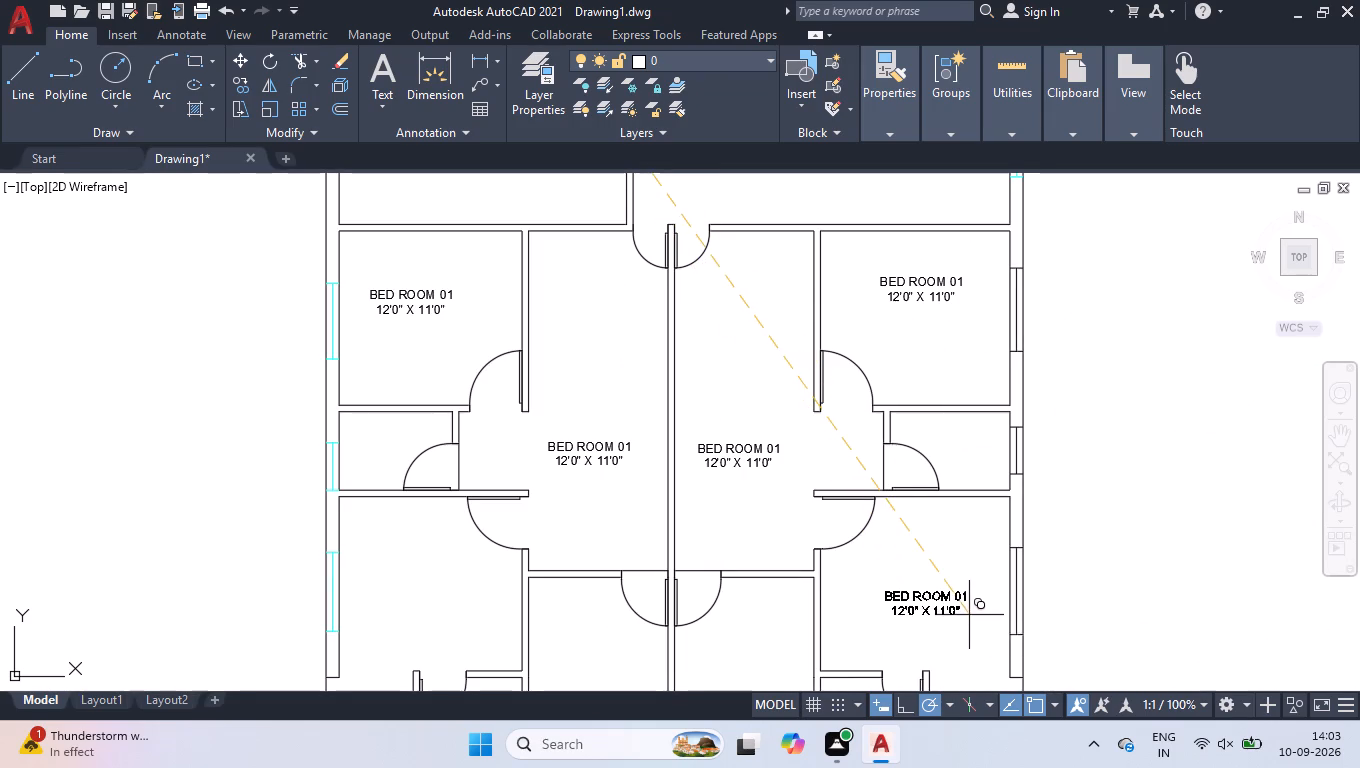
{"action": "left_click", "coordinate": [1002, 453]}
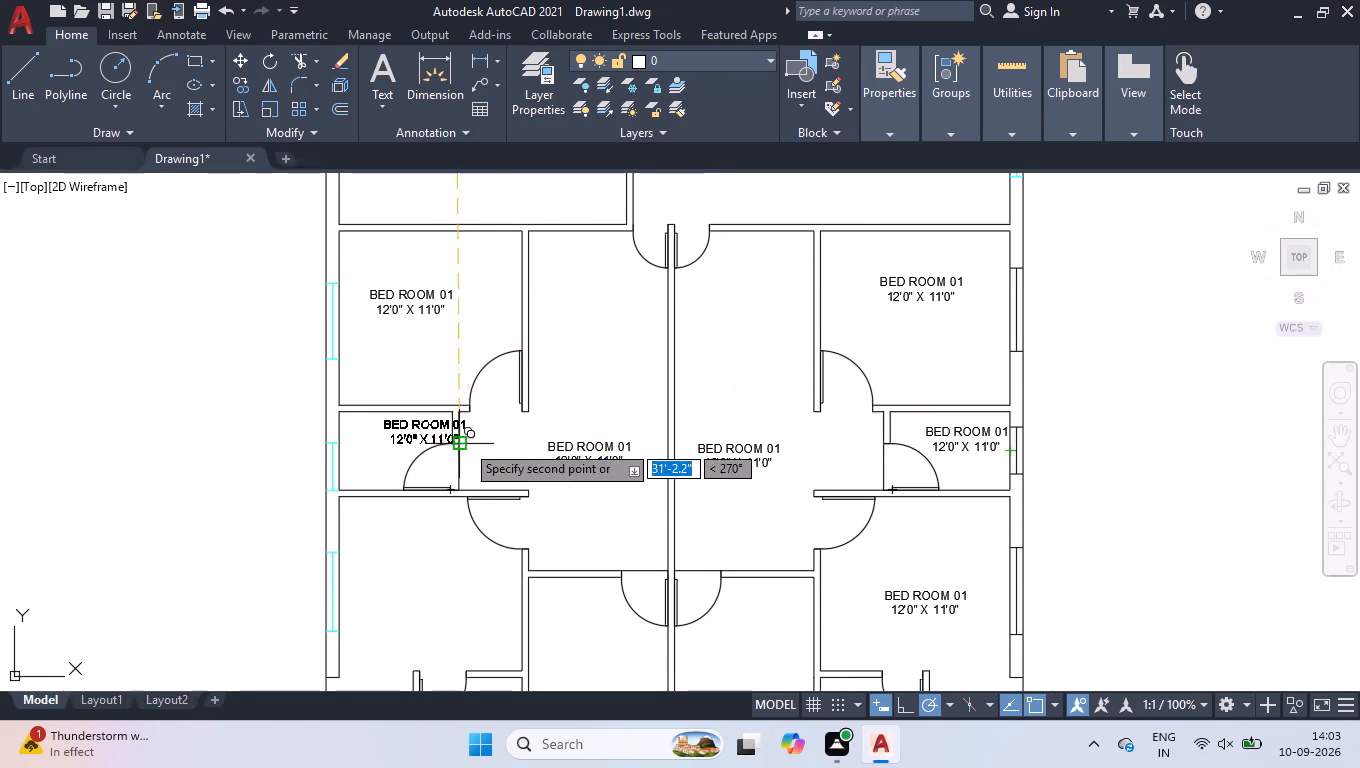
{"action": "left_click", "coordinate": [439, 448]}
{"action": "scroll", "coordinate": [445, 456], "scroll_direction": "down", "scroll_amount": 1}
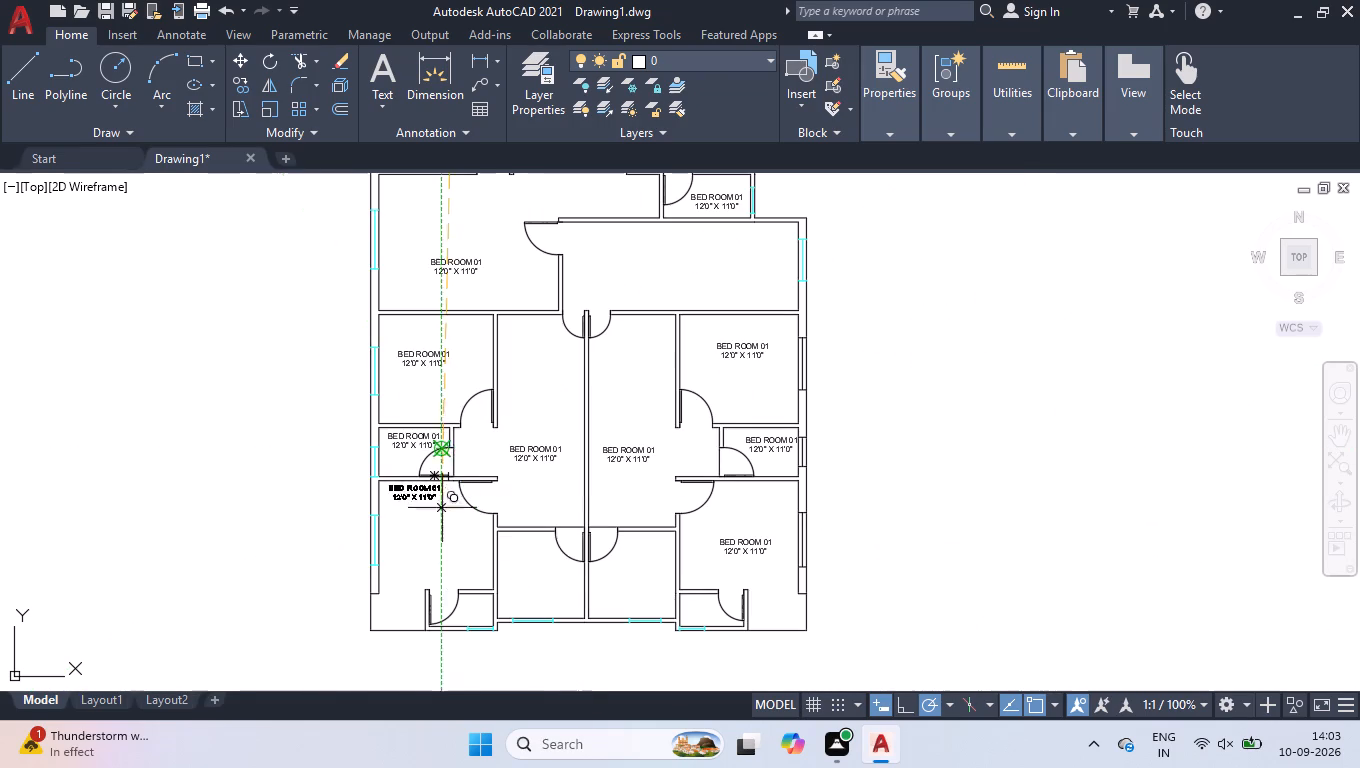
{"action": "left_click", "coordinate": [446, 532]}
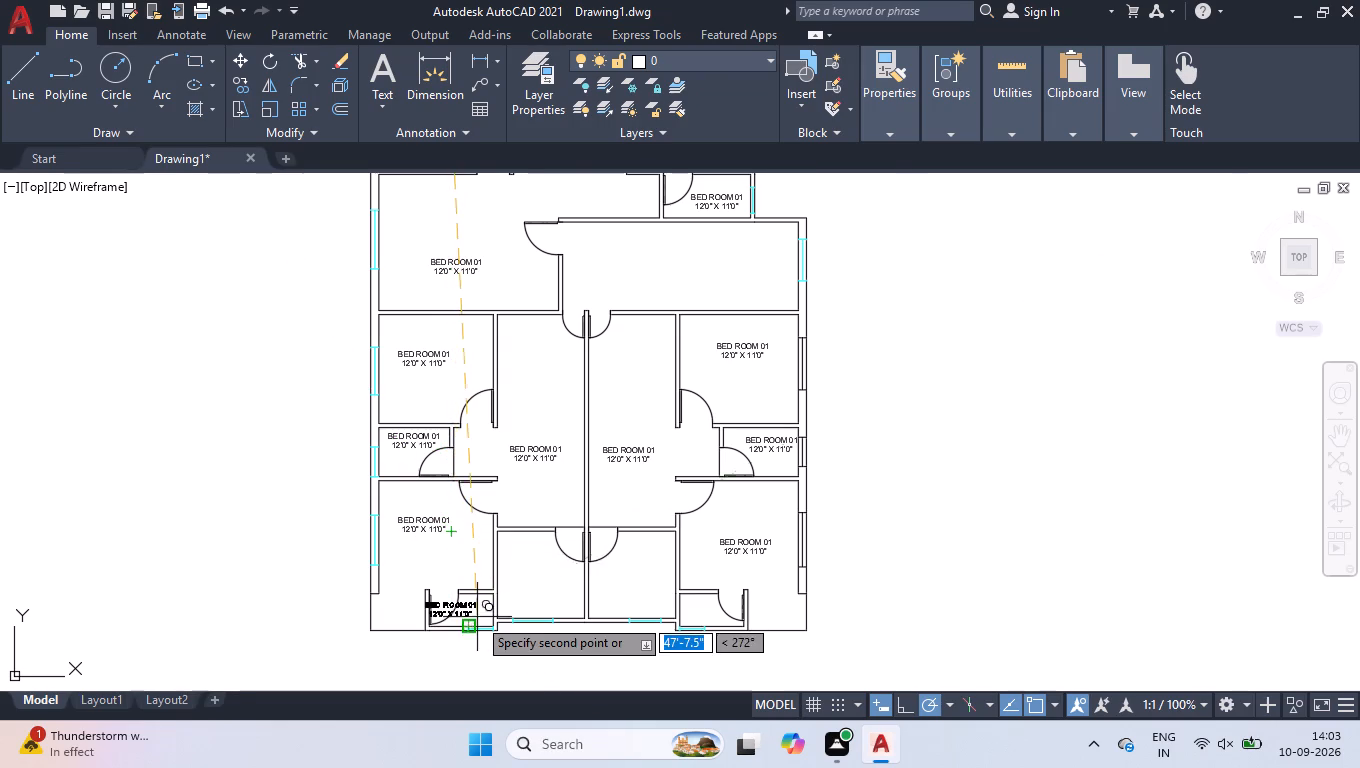
Copy the BED ROOM 01 label into both lower units' bottom central rooms and the small bottom rooms beside them, ending the copy.
{"action": "scroll", "coordinate": [484, 625], "scroll_direction": "up", "scroll_amount": 3}
{"action": "left_click", "coordinate": [528, 592]}
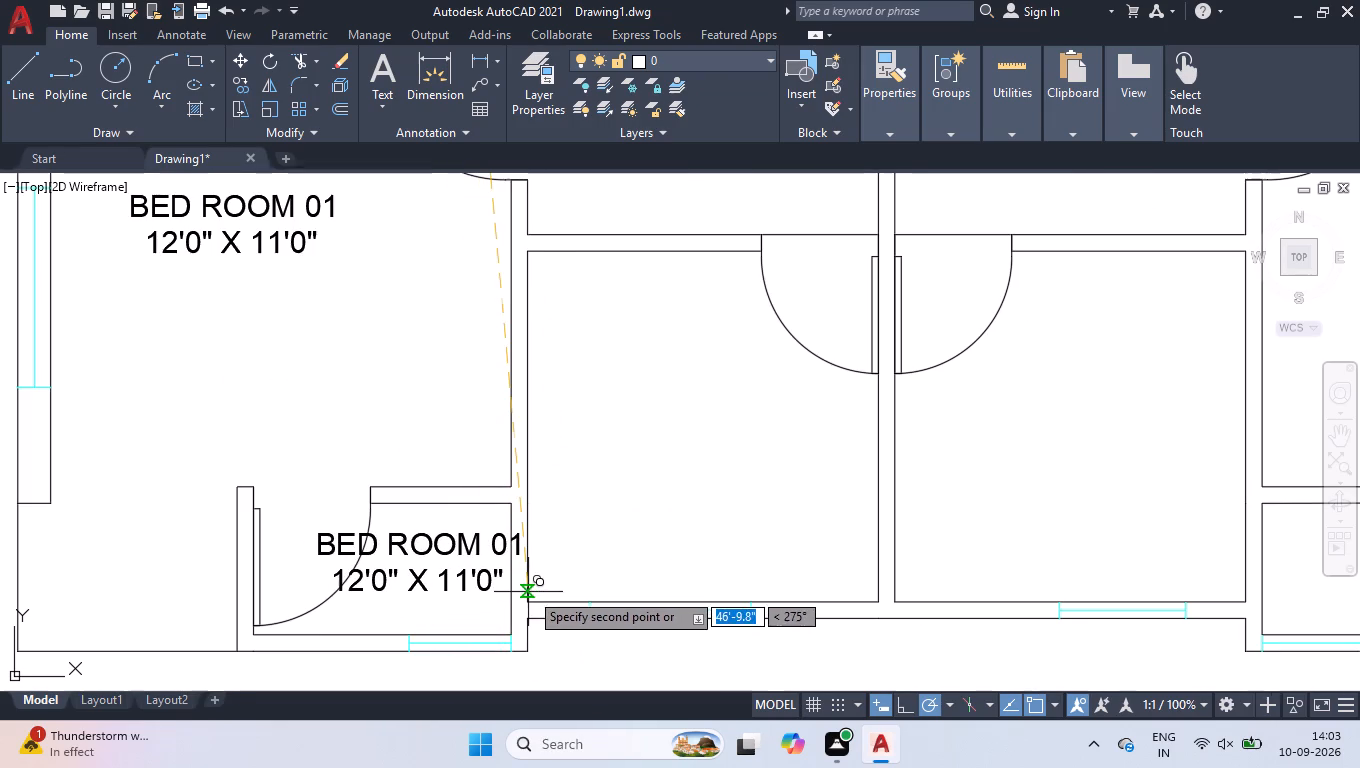
{"action": "left_click", "coordinate": [791, 489]}
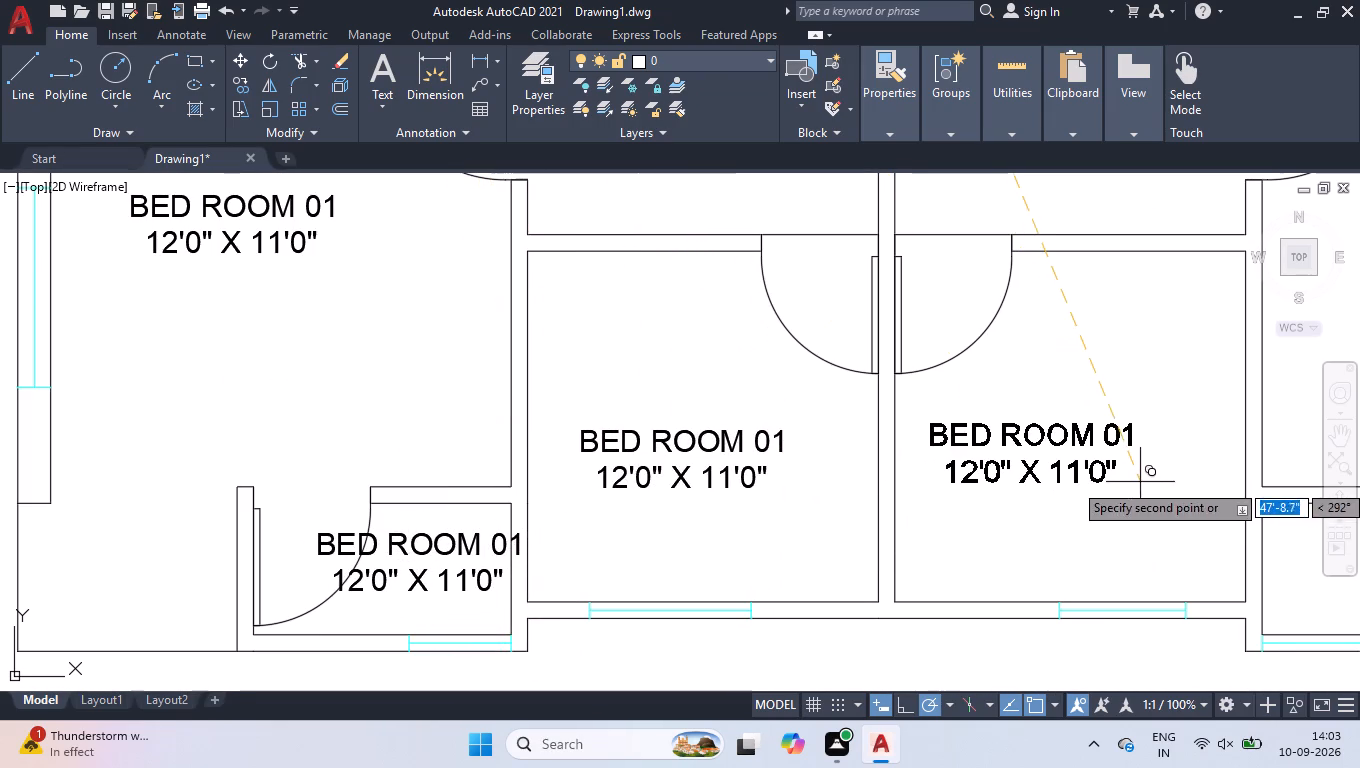
{"action": "left_click", "coordinate": [1142, 481]}
{"action": "scroll", "coordinate": [1130, 491], "scroll_direction": "down", "scroll_amount": 3}
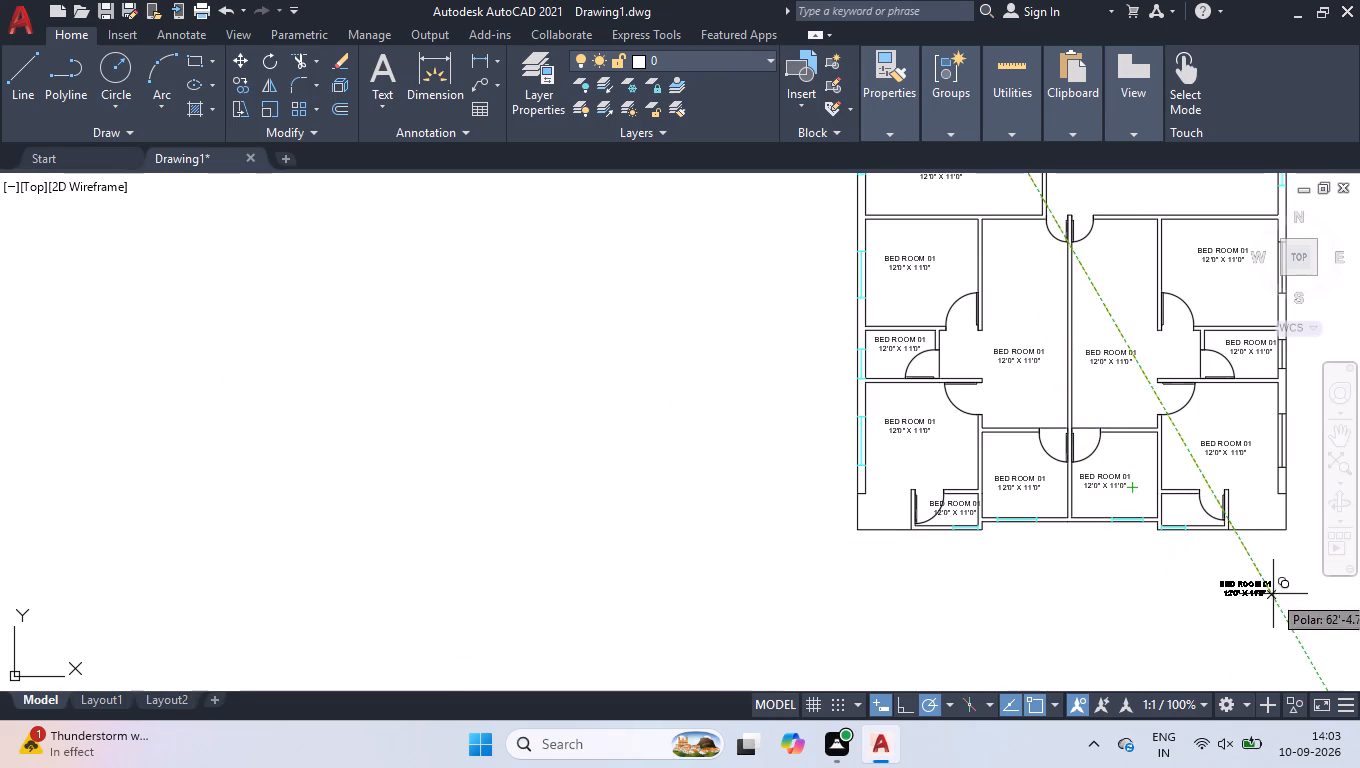
{"action": "scroll", "coordinate": [1081, 635], "scroll_direction": "down", "scroll_amount": 1}
{"action": "scroll", "coordinate": [1202, 595], "scroll_direction": "up", "scroll_amount": 2}
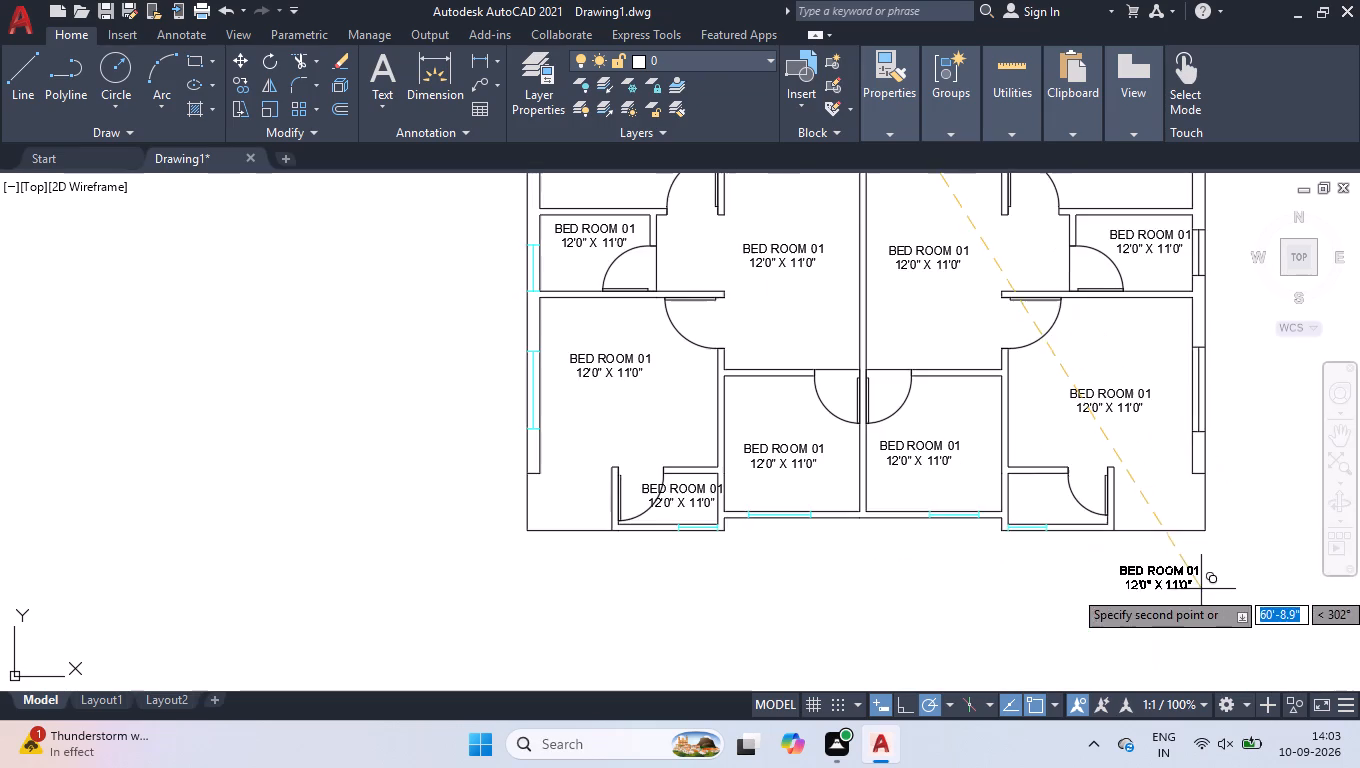
{"action": "scroll", "coordinate": [1125, 527], "scroll_direction": "up", "scroll_amount": 3}
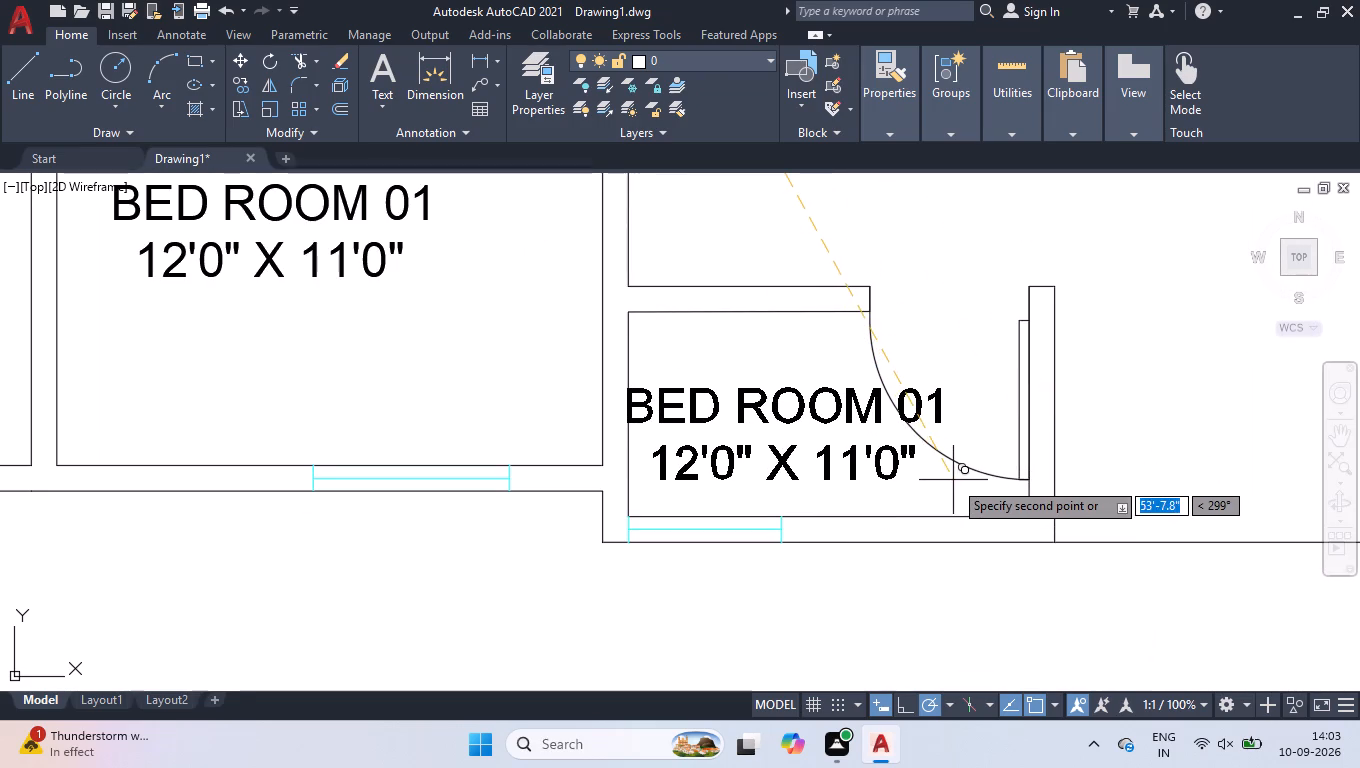
{"action": "left_click", "coordinate": [961, 475]}
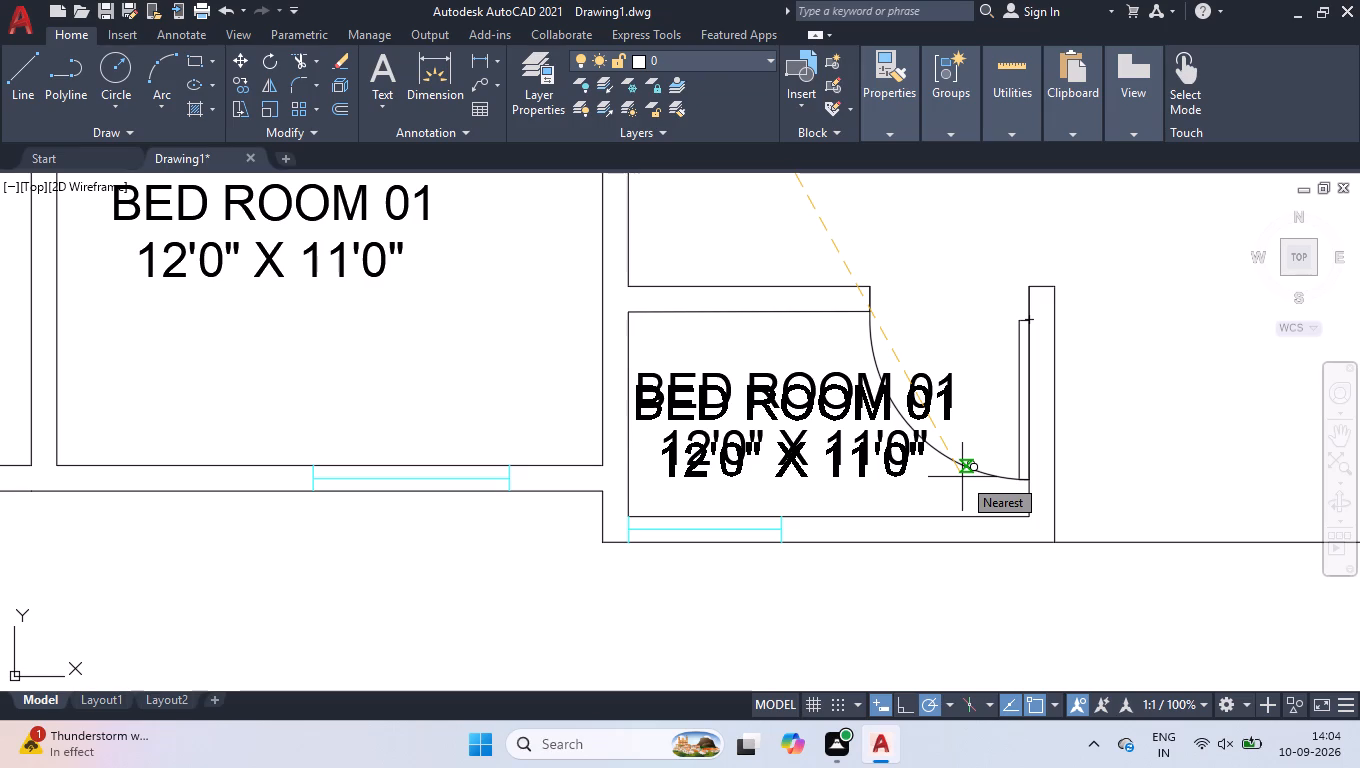
{"action": "key", "text": "Return"}
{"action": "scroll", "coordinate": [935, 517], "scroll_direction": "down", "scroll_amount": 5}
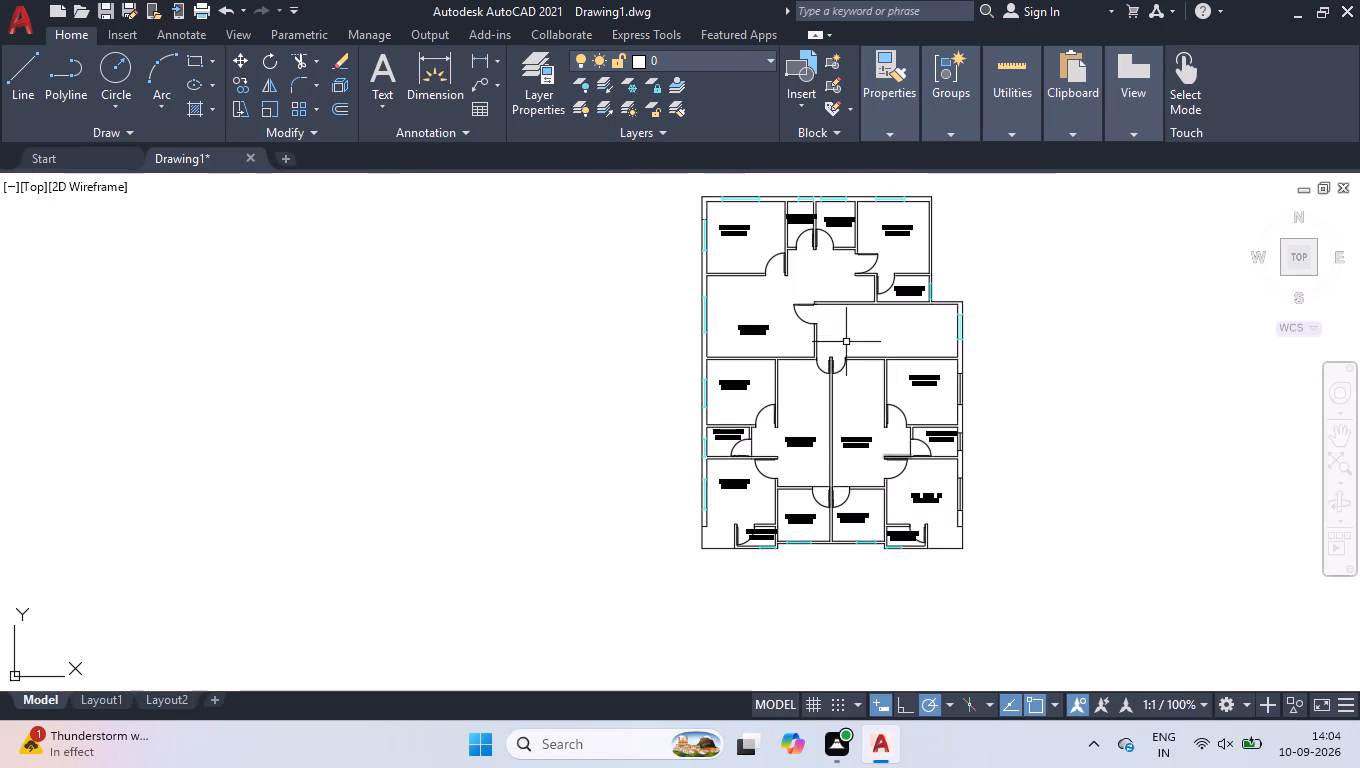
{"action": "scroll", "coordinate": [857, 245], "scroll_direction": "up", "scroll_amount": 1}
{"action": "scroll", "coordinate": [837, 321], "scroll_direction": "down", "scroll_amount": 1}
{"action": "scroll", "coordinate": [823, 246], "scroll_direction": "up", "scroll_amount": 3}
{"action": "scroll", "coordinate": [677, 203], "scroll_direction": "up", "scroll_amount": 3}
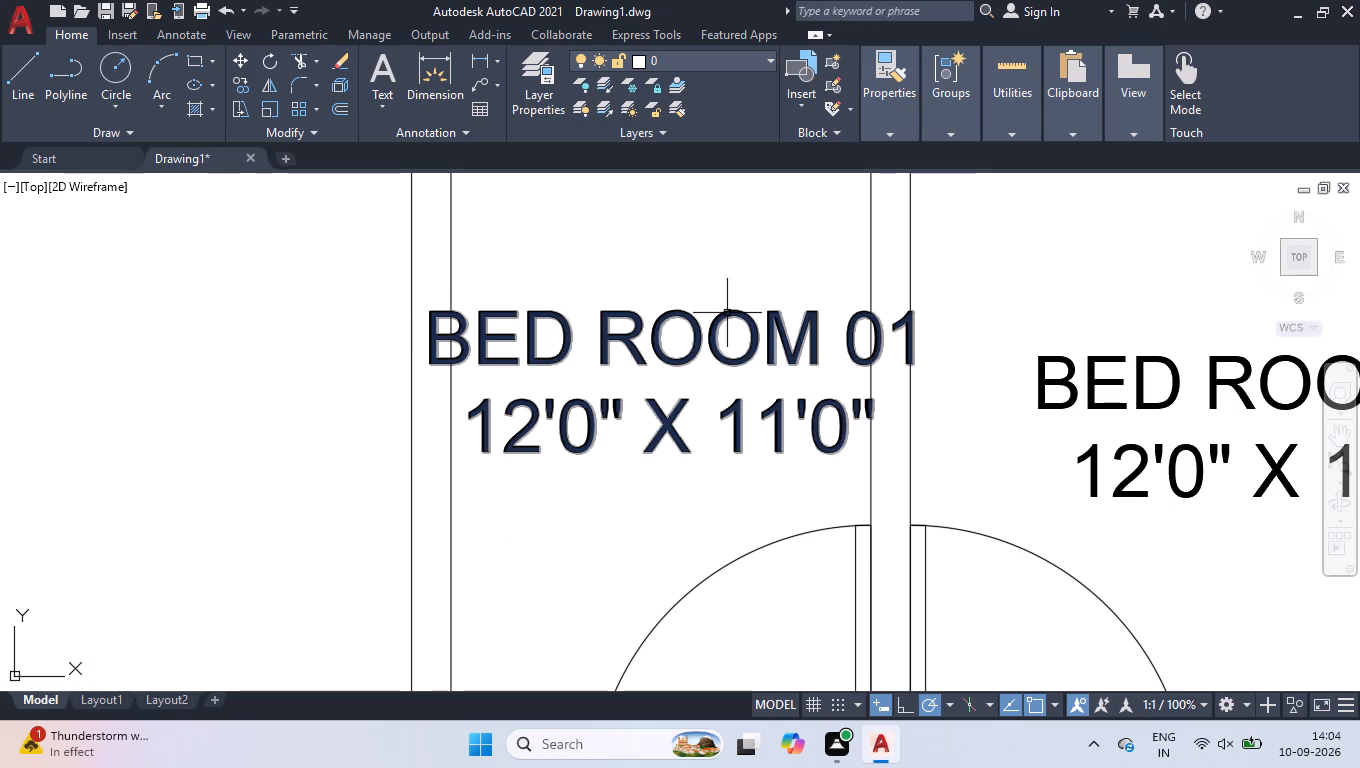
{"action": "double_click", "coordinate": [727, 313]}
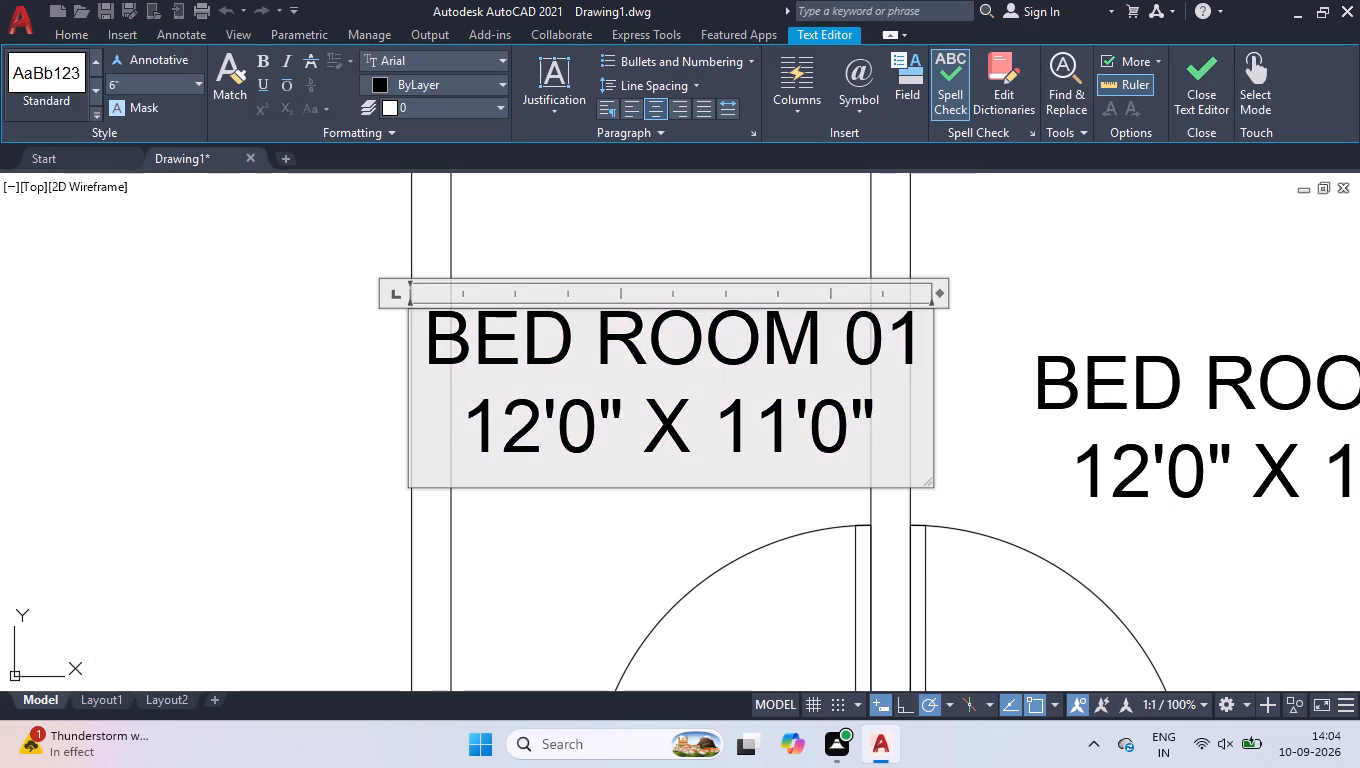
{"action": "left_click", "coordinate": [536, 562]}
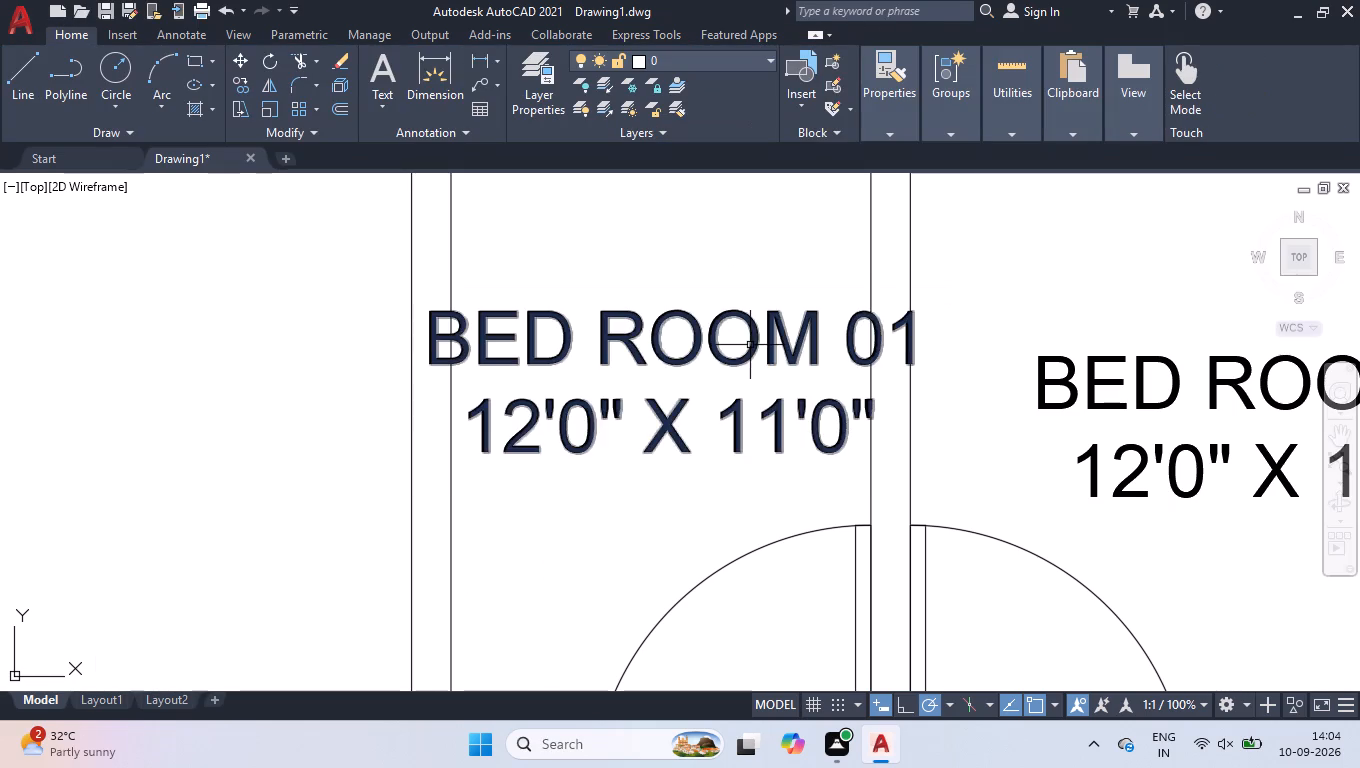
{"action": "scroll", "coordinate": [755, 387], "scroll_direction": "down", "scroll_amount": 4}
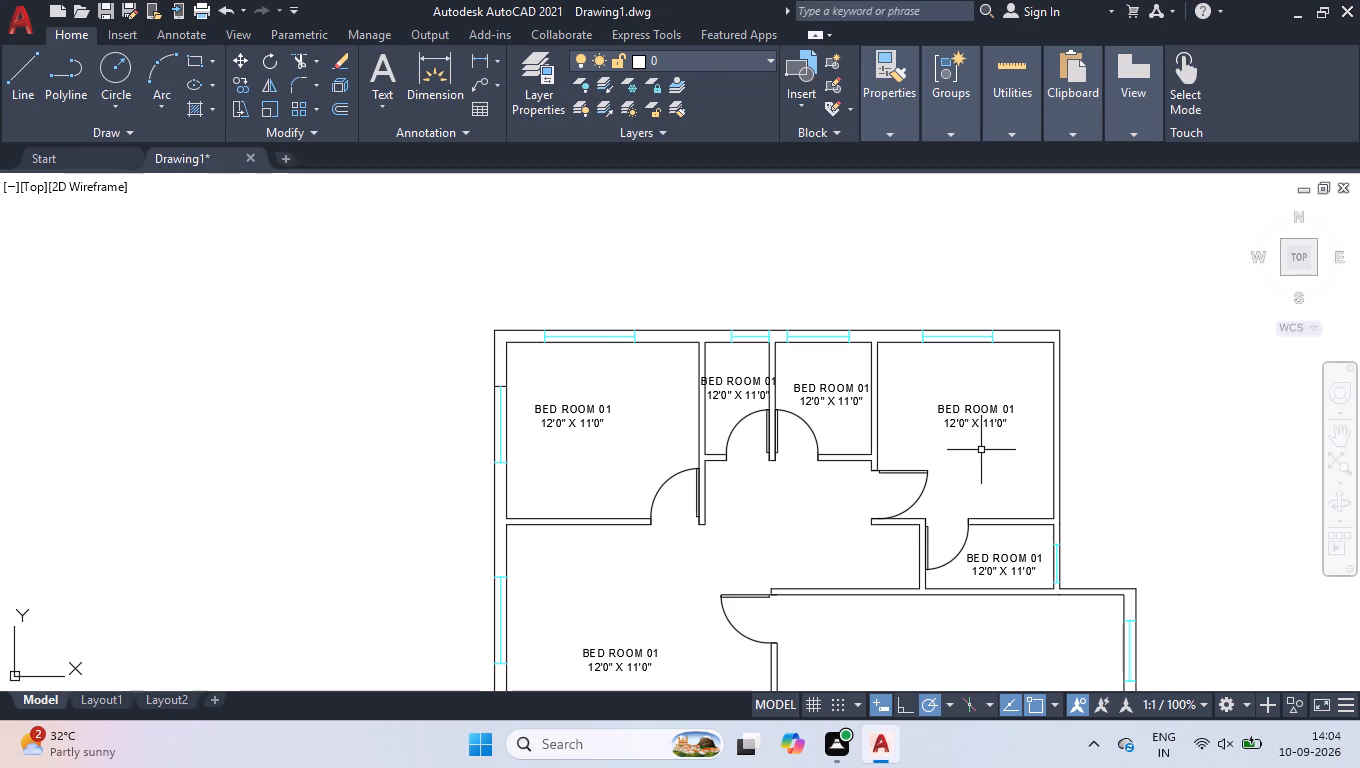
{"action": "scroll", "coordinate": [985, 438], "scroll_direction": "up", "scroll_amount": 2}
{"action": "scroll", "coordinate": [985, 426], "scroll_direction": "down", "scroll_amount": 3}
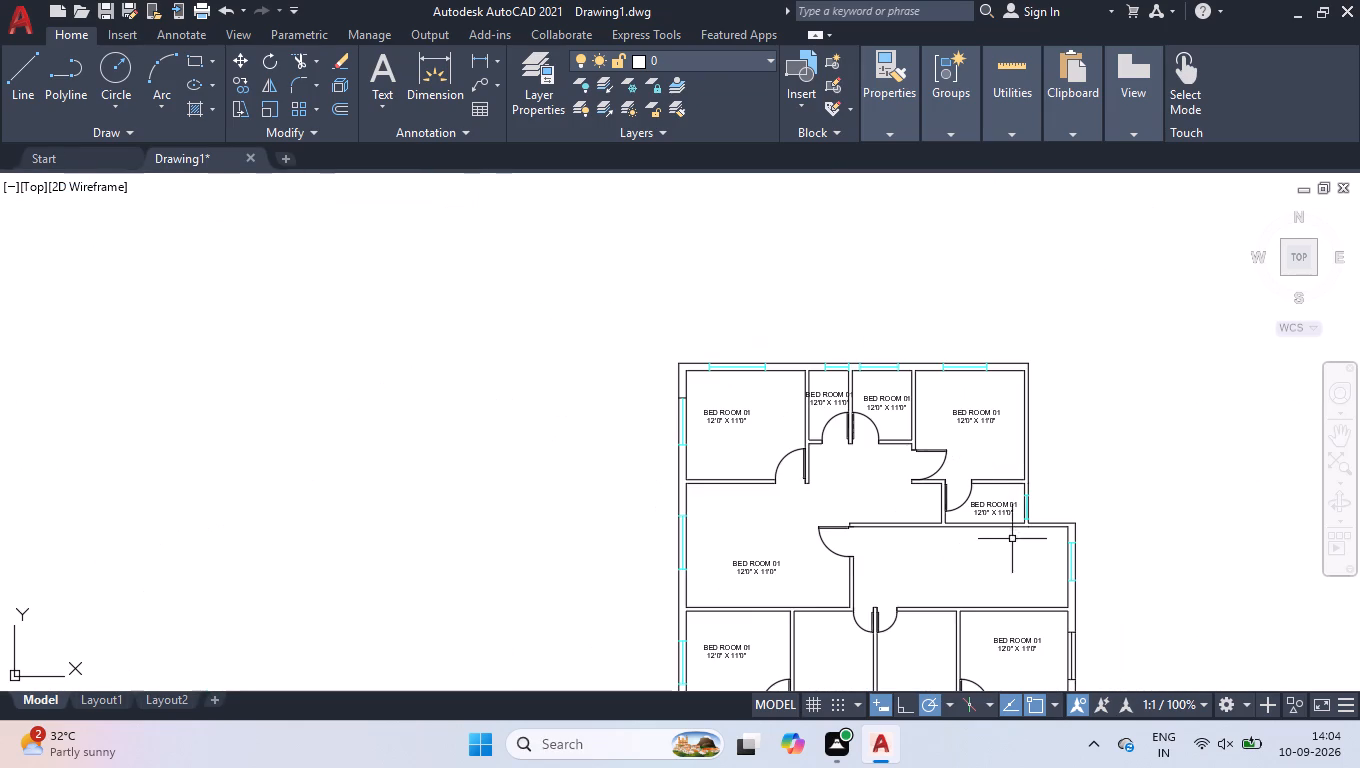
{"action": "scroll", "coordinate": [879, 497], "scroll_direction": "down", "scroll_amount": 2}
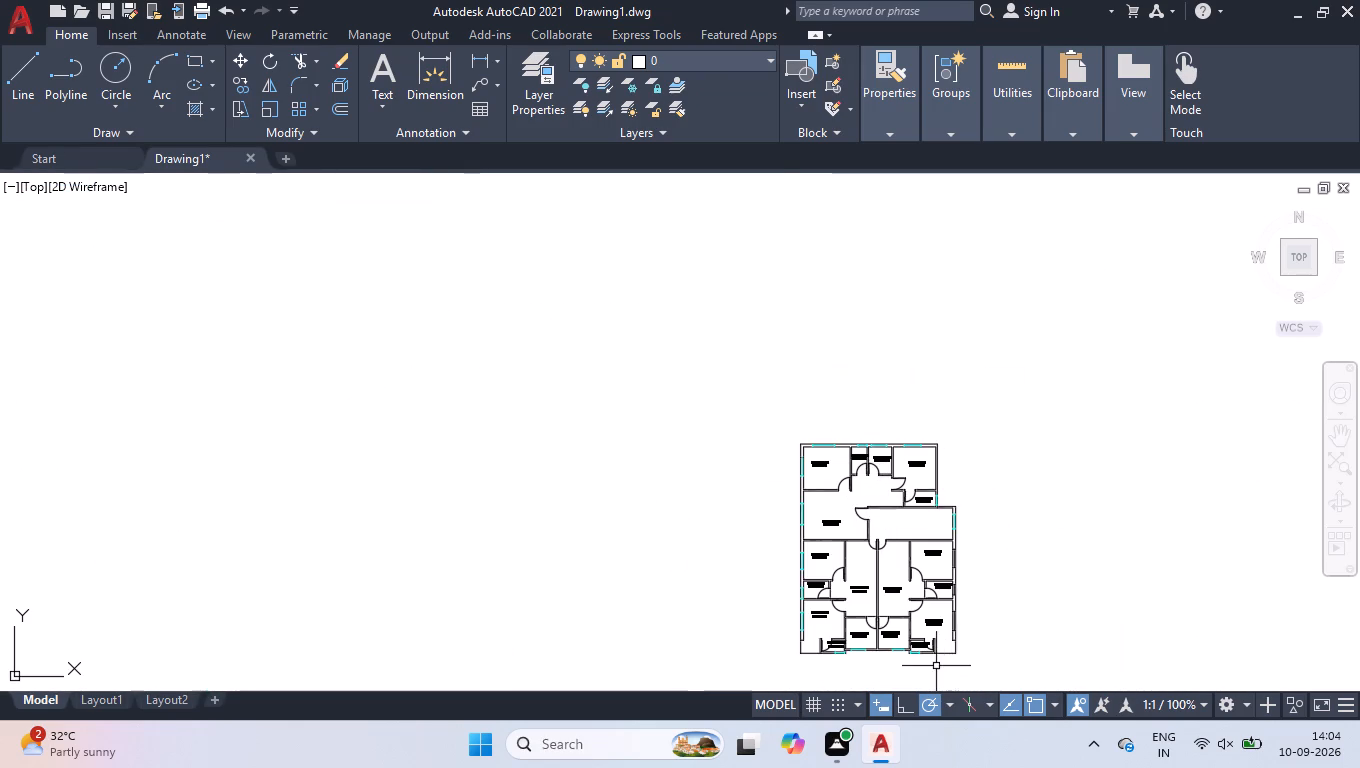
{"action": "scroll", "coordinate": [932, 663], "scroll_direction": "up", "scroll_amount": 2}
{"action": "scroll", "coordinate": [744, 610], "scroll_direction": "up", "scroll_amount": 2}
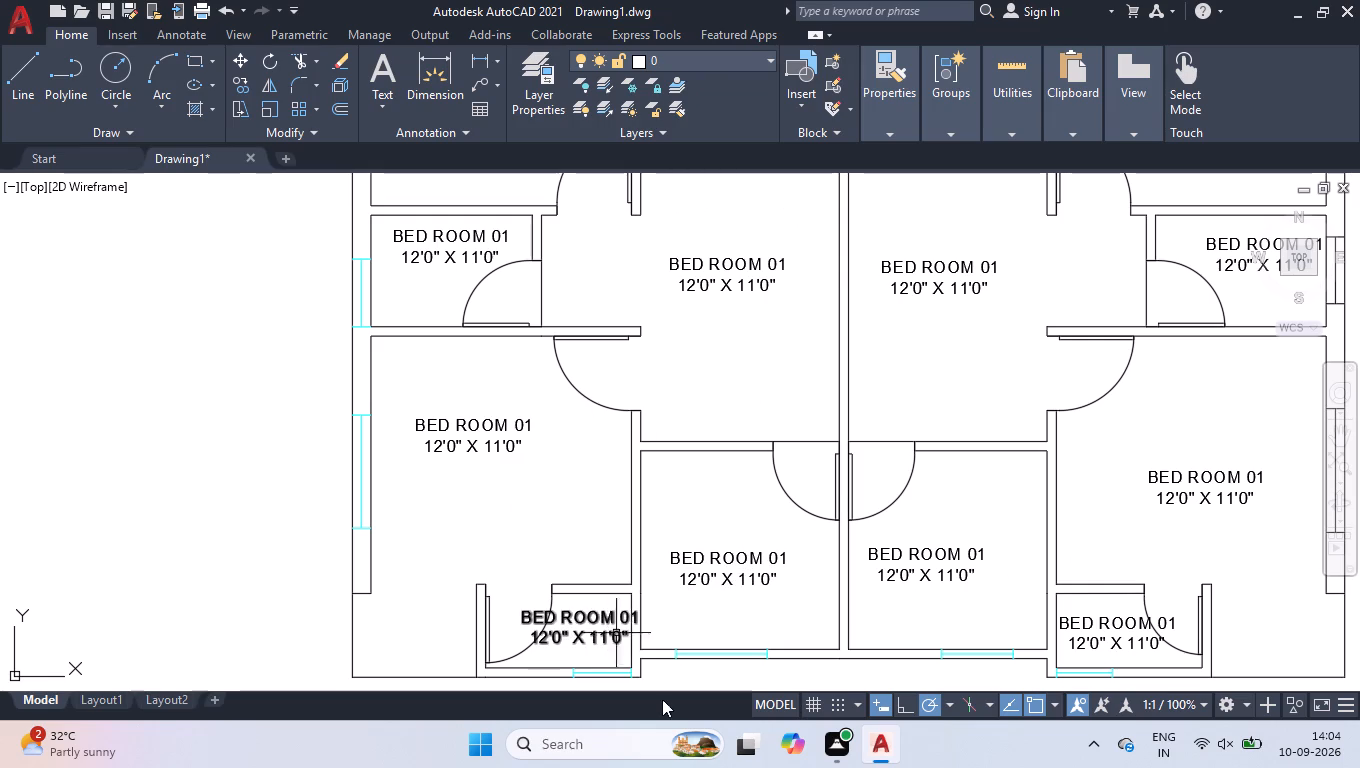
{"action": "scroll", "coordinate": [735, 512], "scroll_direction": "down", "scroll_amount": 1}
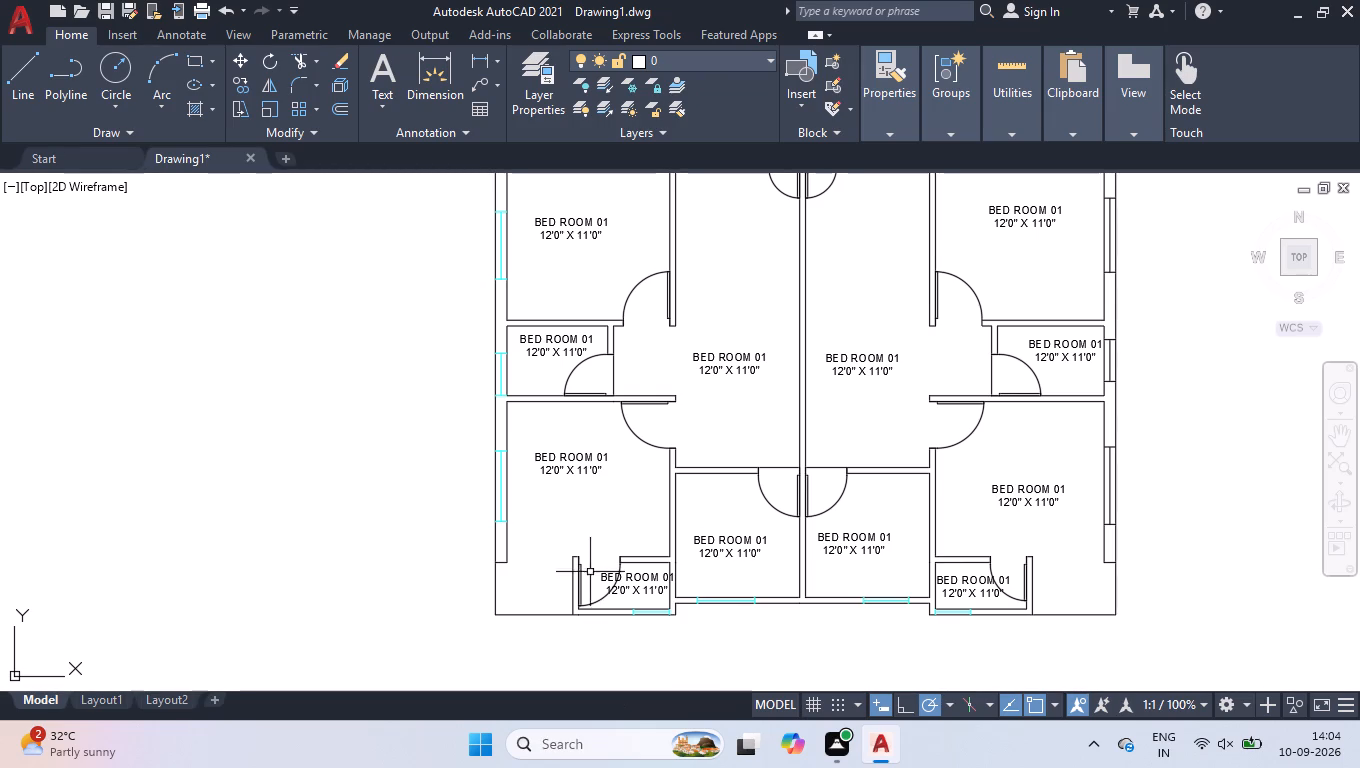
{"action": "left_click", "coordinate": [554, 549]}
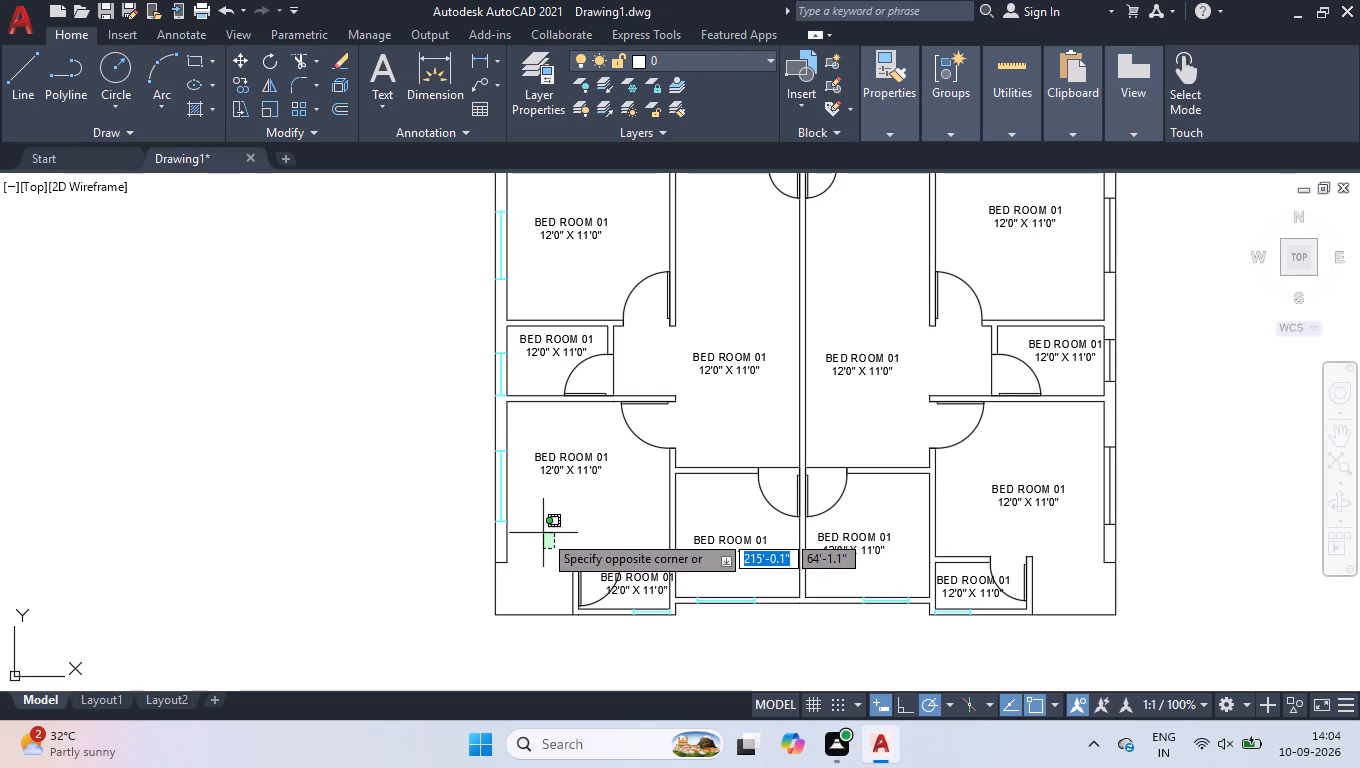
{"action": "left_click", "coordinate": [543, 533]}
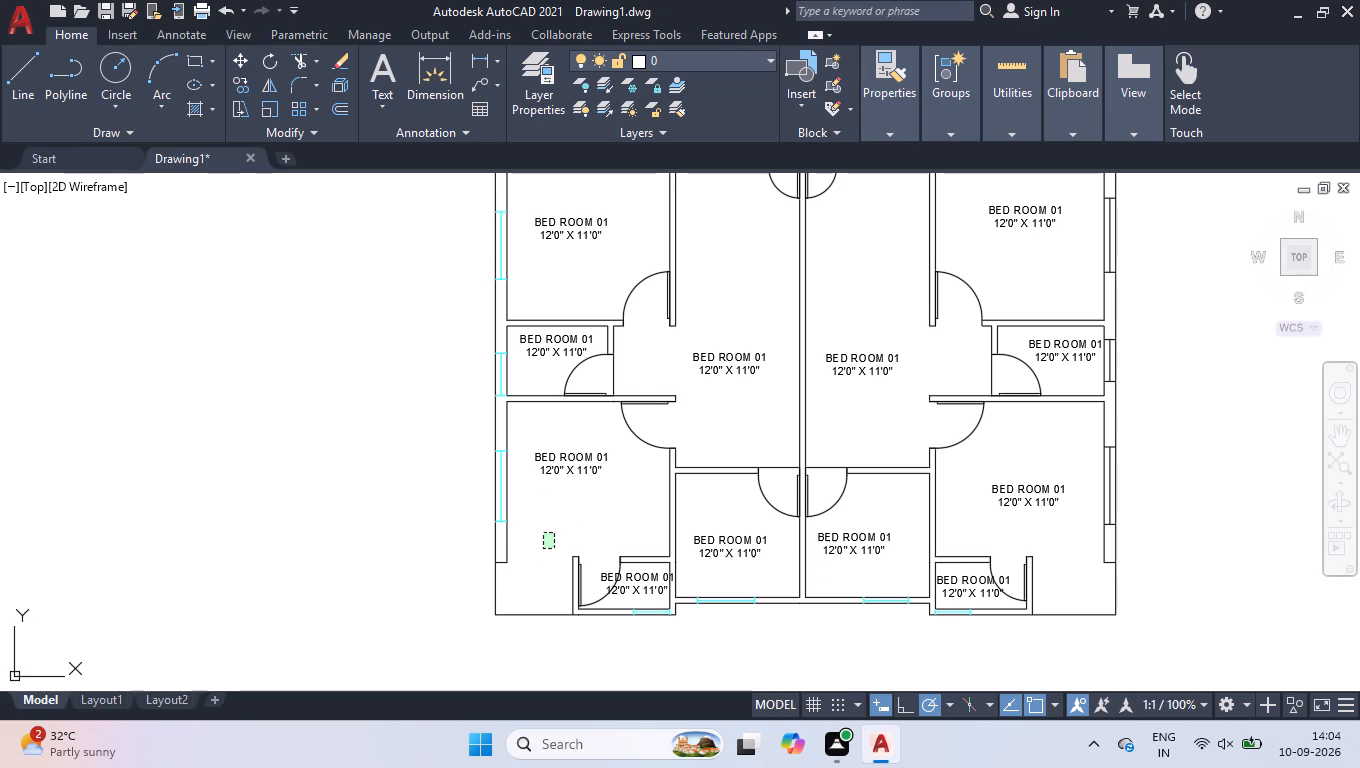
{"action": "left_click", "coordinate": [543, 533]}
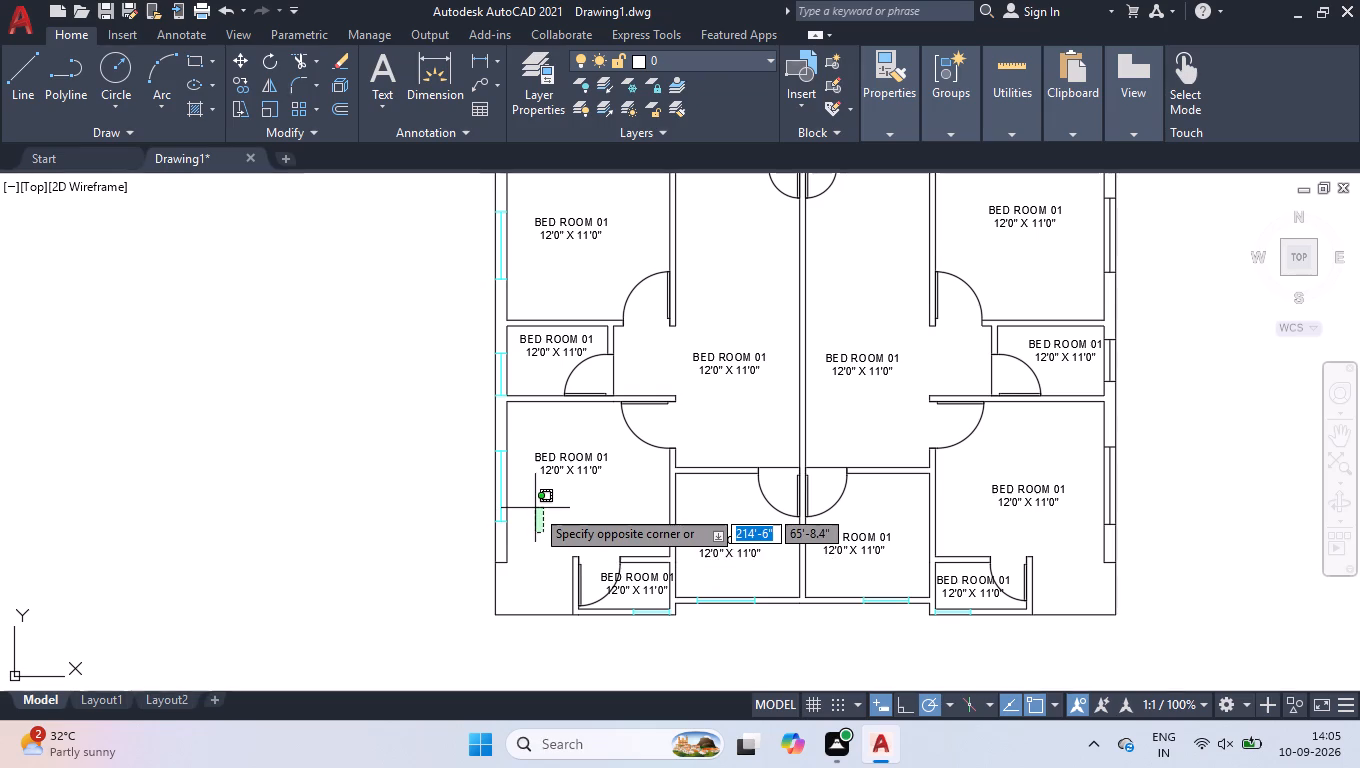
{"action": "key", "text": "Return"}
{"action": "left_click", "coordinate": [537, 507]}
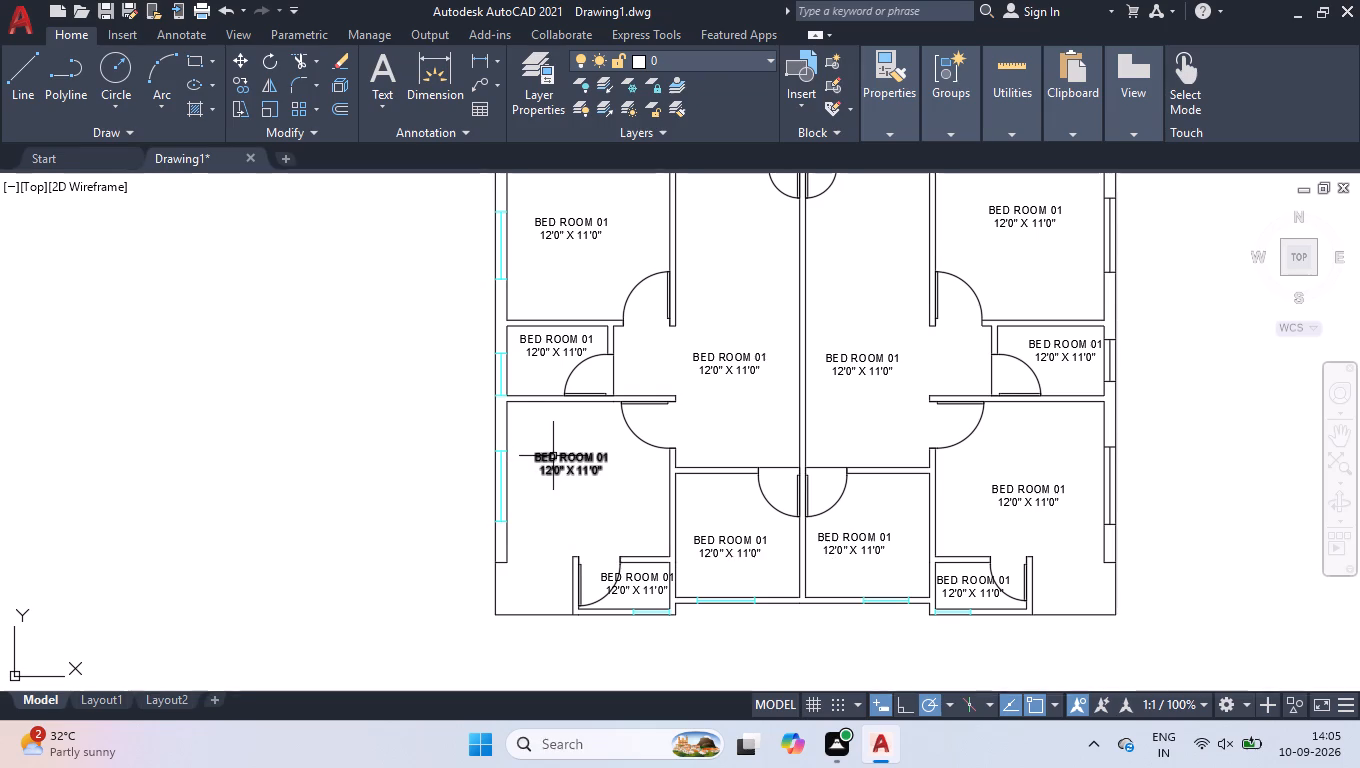
Replace the label in the left lower unit's small bottom room with A.TOILET and 5'6" X 3'6" on two lines.
{"action": "scroll", "coordinate": [619, 618], "scroll_direction": "up", "scroll_amount": 3}
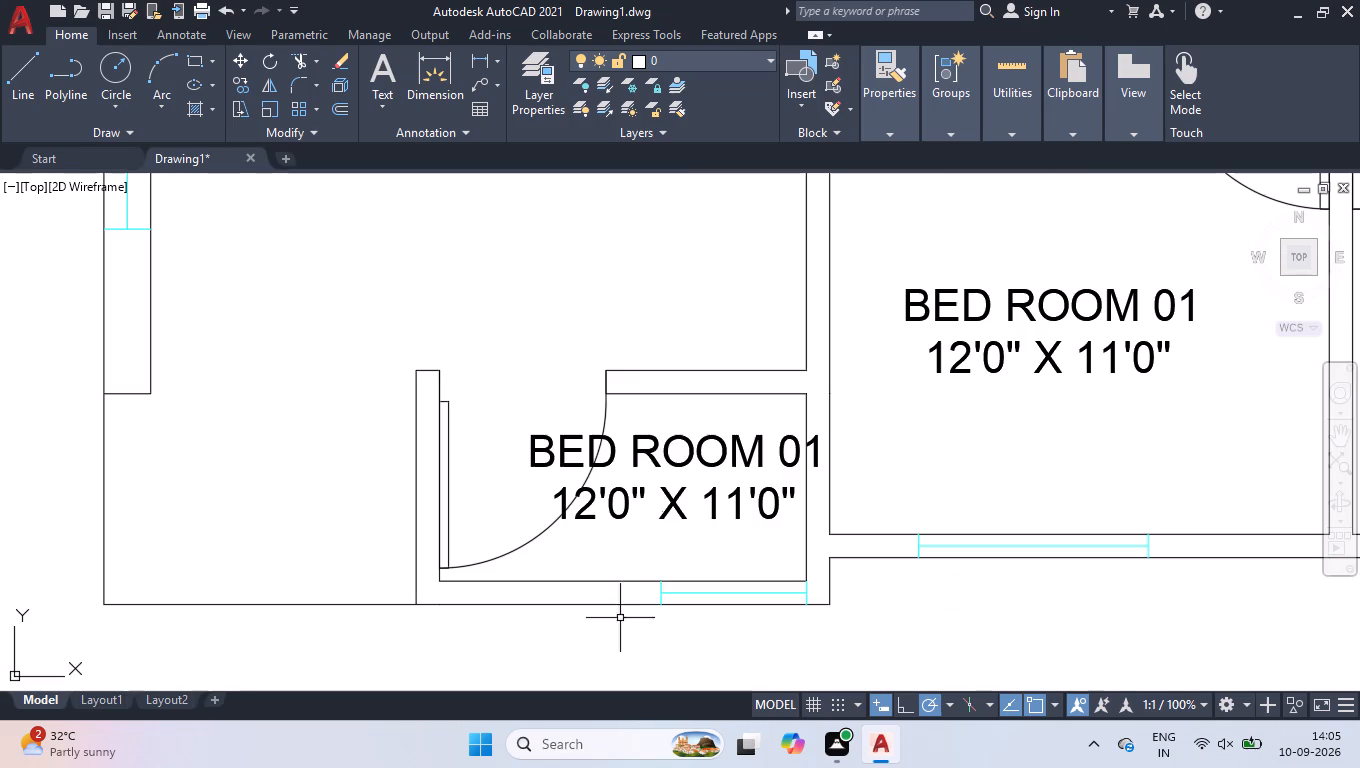
{"action": "scroll", "coordinate": [687, 454], "scroll_direction": "up", "scroll_amount": 2}
{"action": "scroll", "coordinate": [688, 454], "scroll_direction": "down", "scroll_amount": 1}
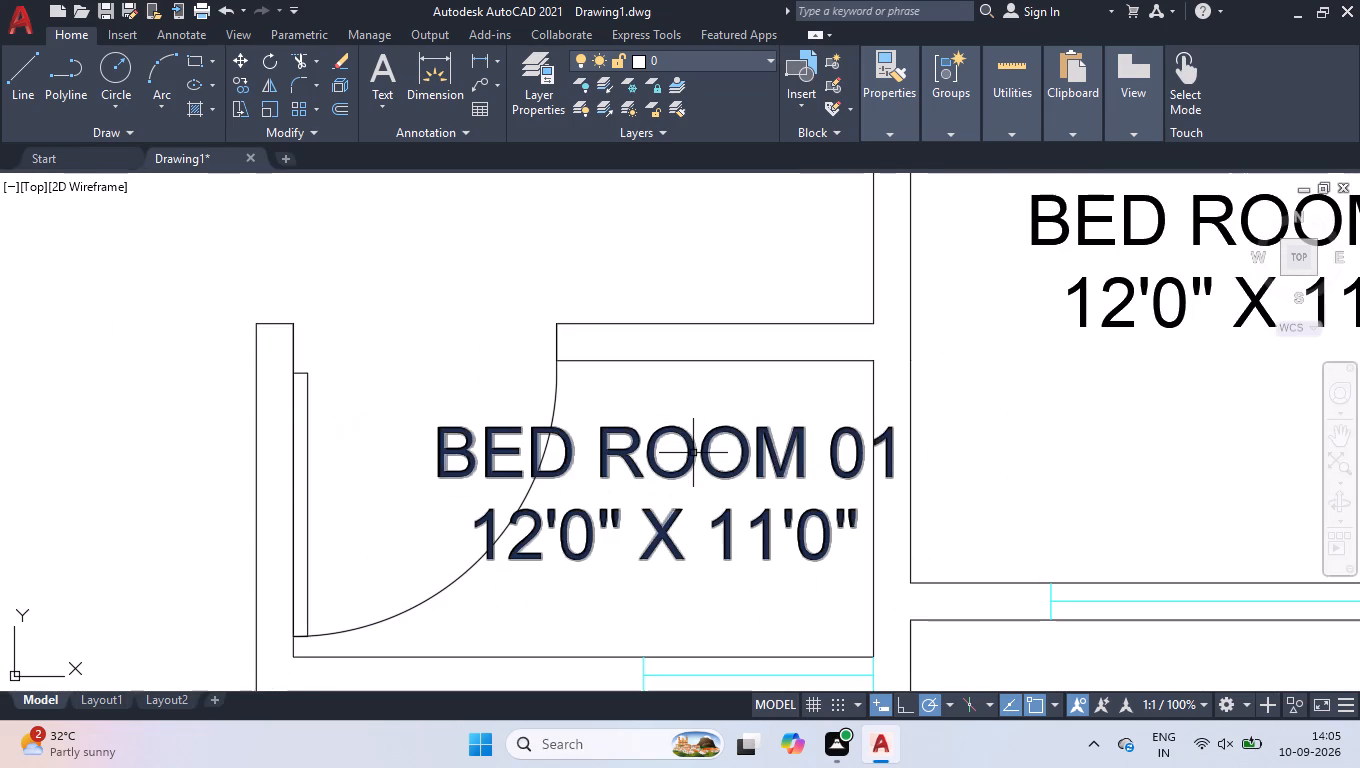
{"action": "double_click", "coordinate": [693, 453]}
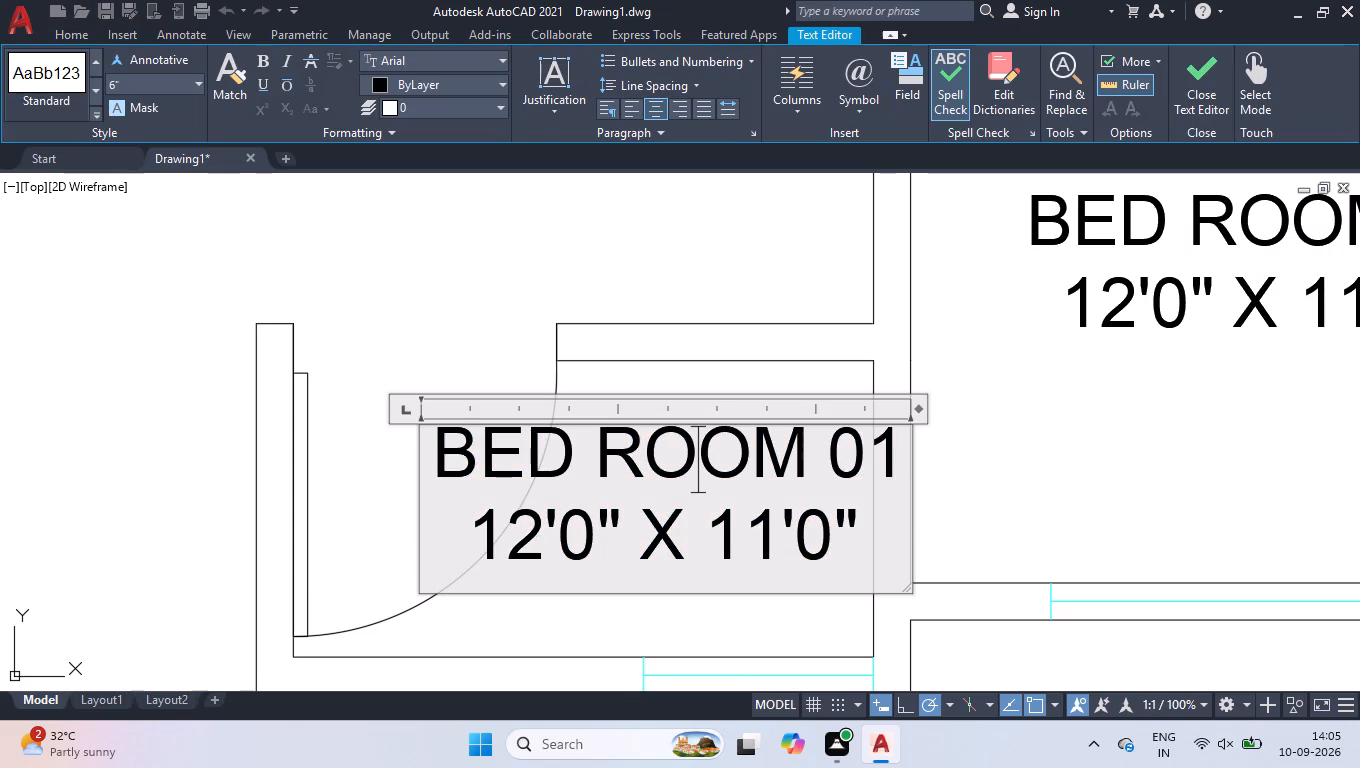
{"action": "key", "text": "ctrl+a"}
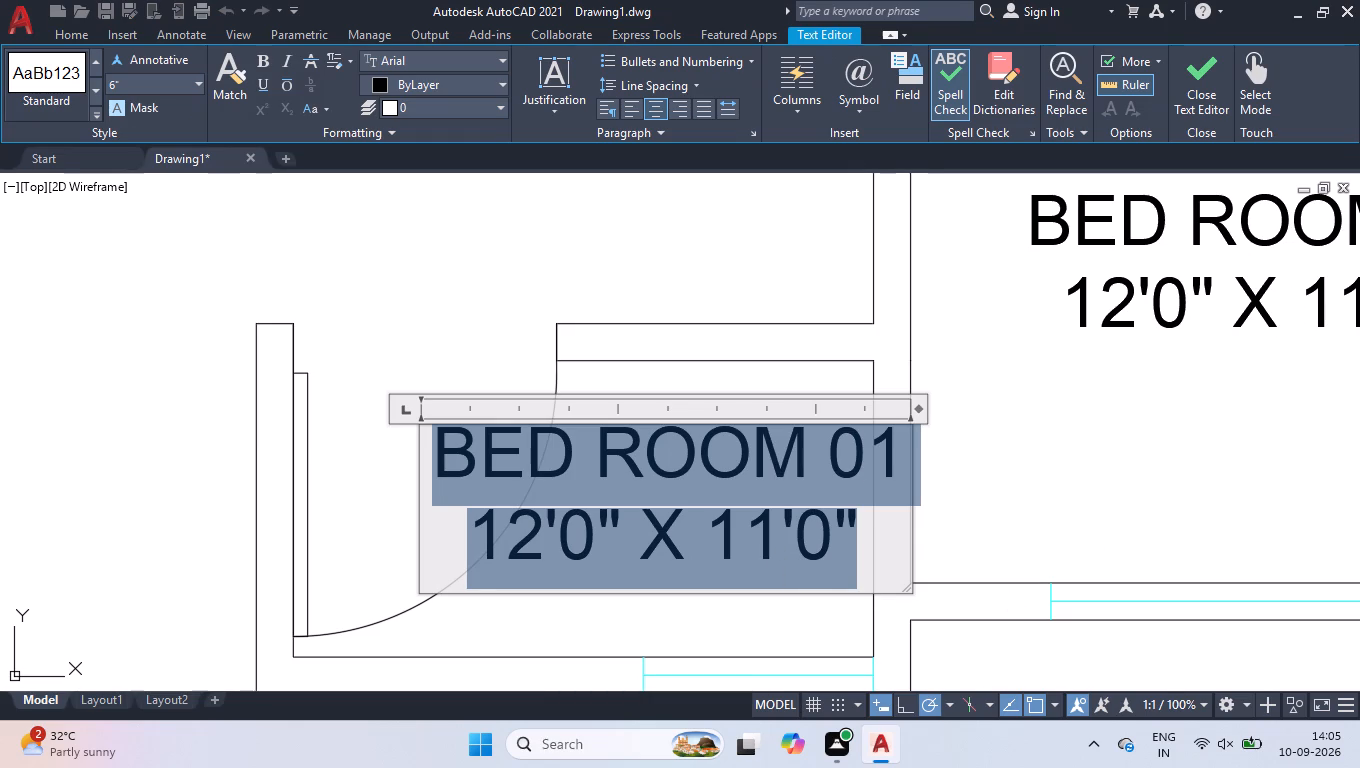
{"action": "key", "text": "BackSpace"}
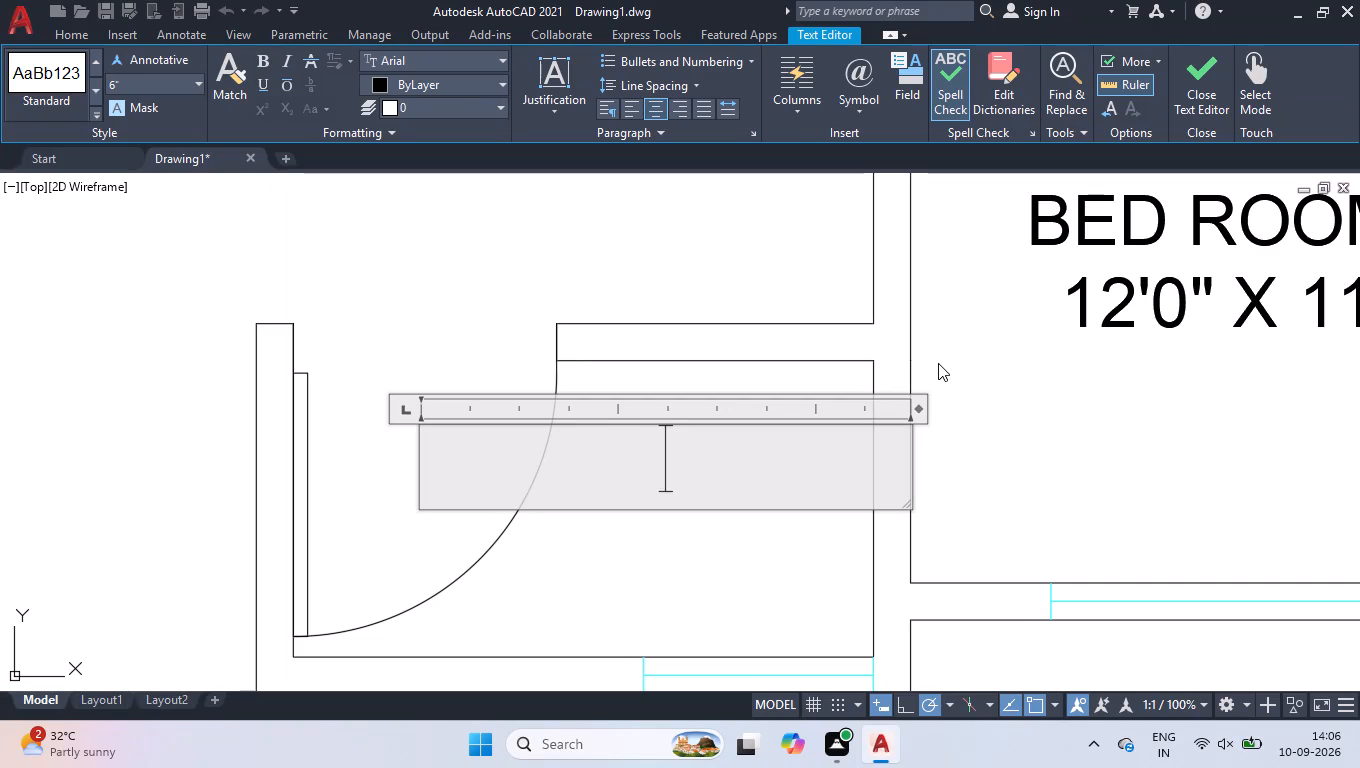
{"action": "scroll", "coordinate": [875, 412], "scroll_direction": "down", "scroll_amount": 4}
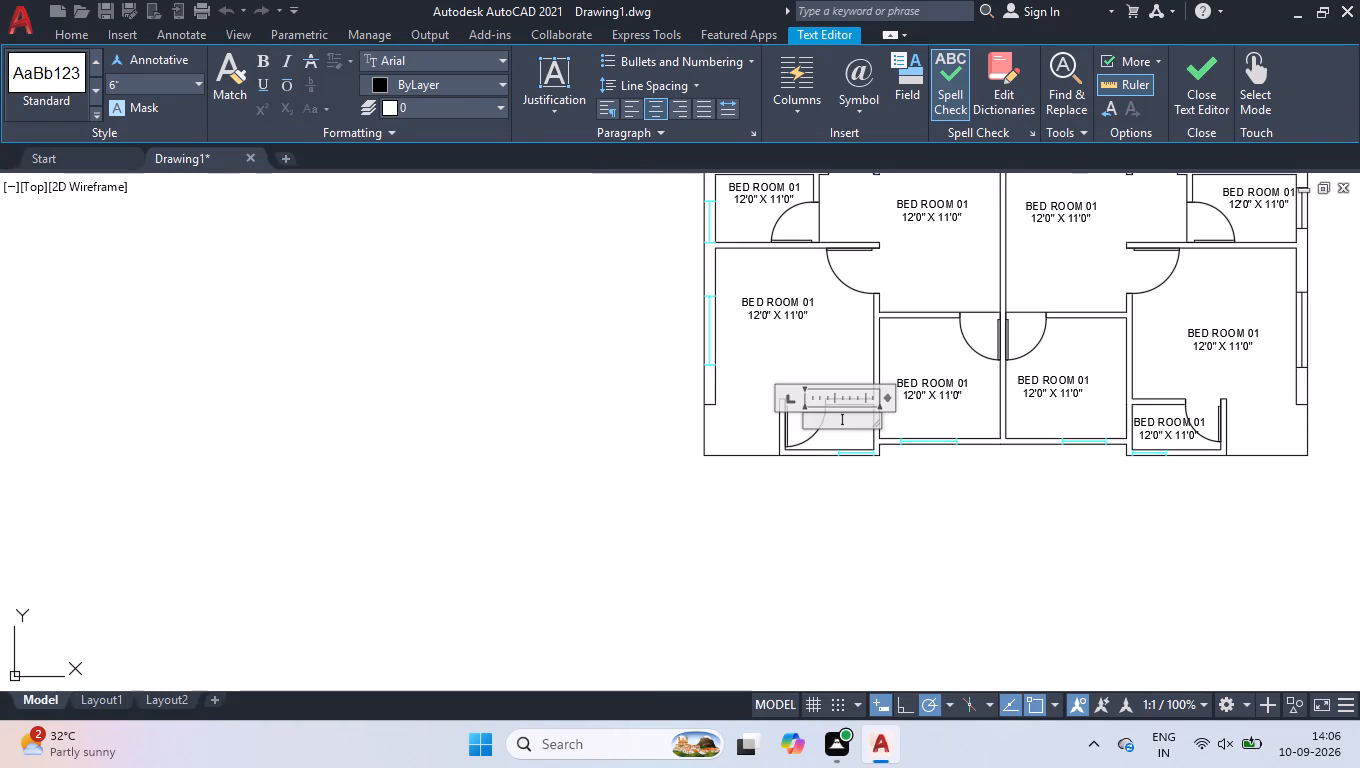
{"action": "scroll", "coordinate": [869, 423], "scroll_direction": "up", "scroll_amount": 2}
{"action": "scroll", "coordinate": [783, 407], "scroll_direction": "up", "scroll_amount": 2}
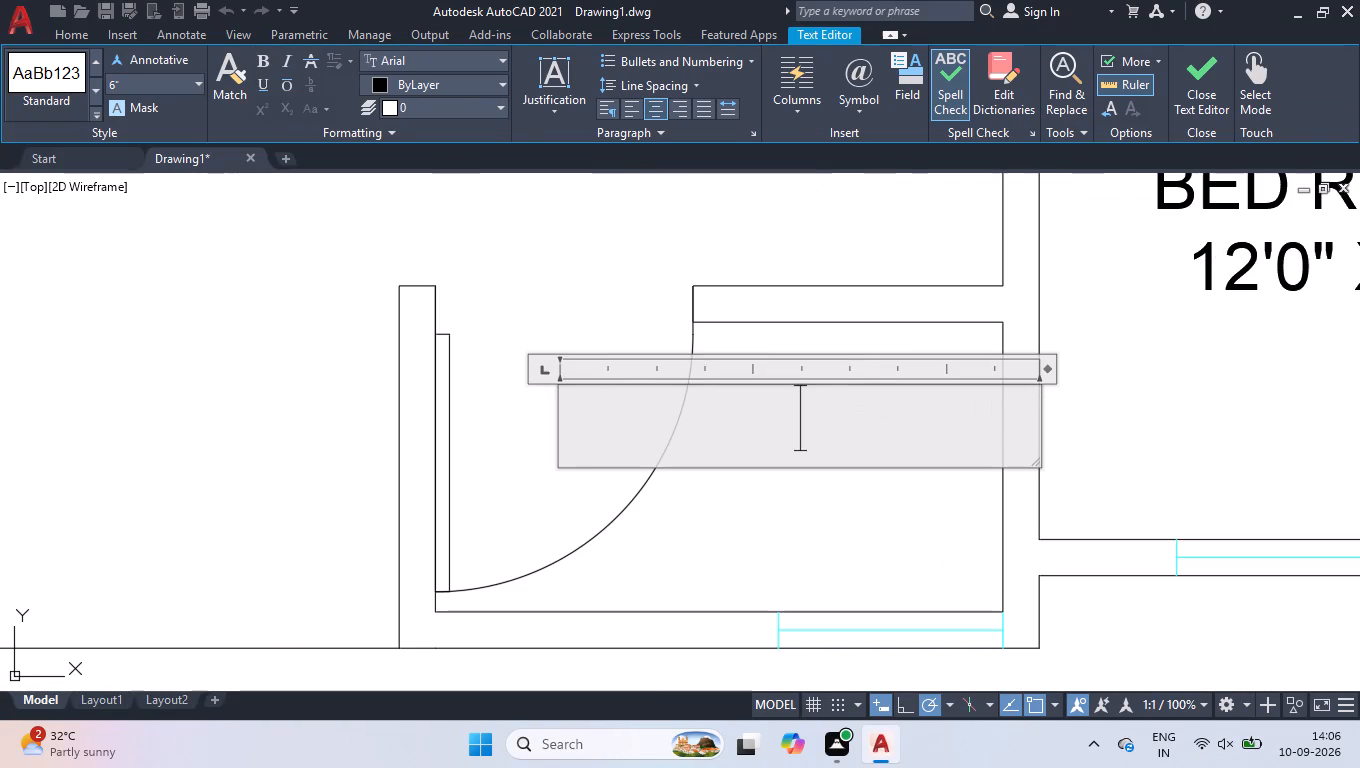
{"action": "type", "text": "A.TOILET"}
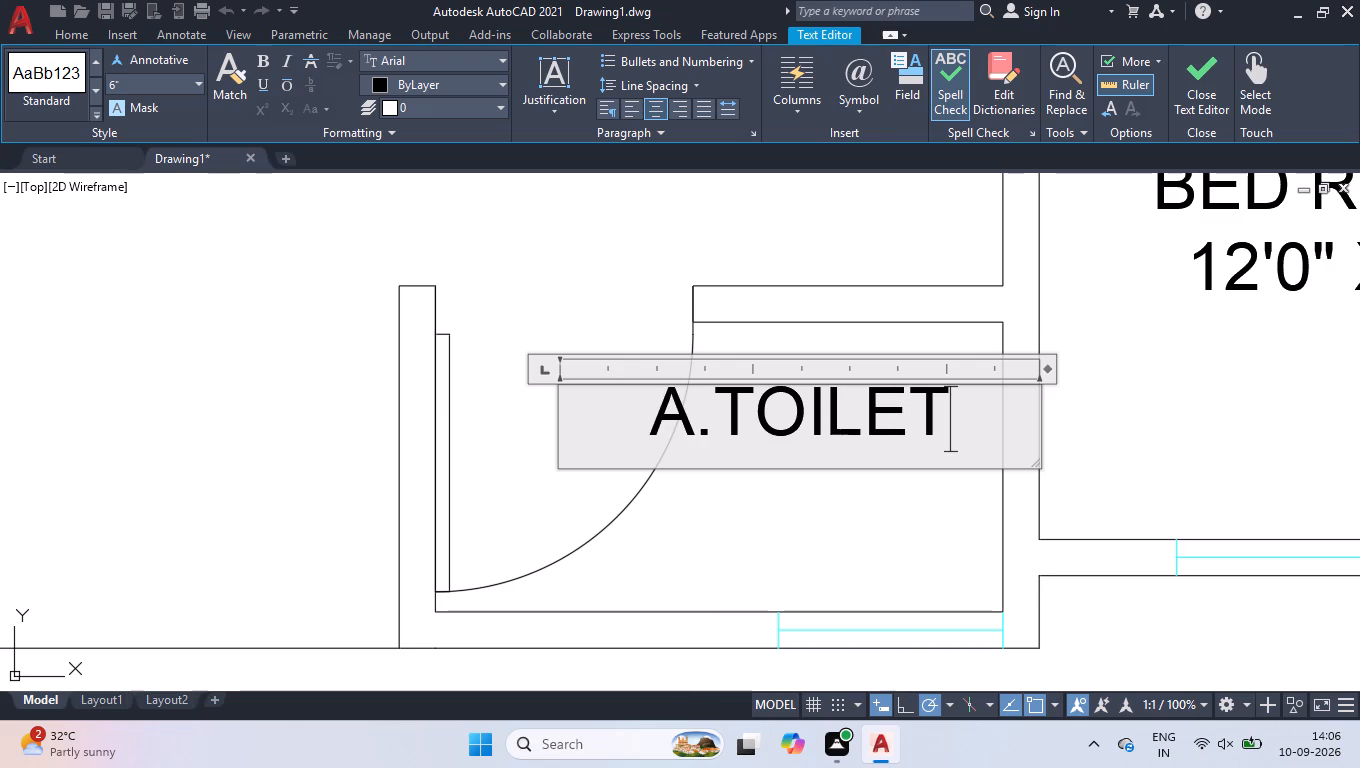
{"action": "key", "text": "Return"}
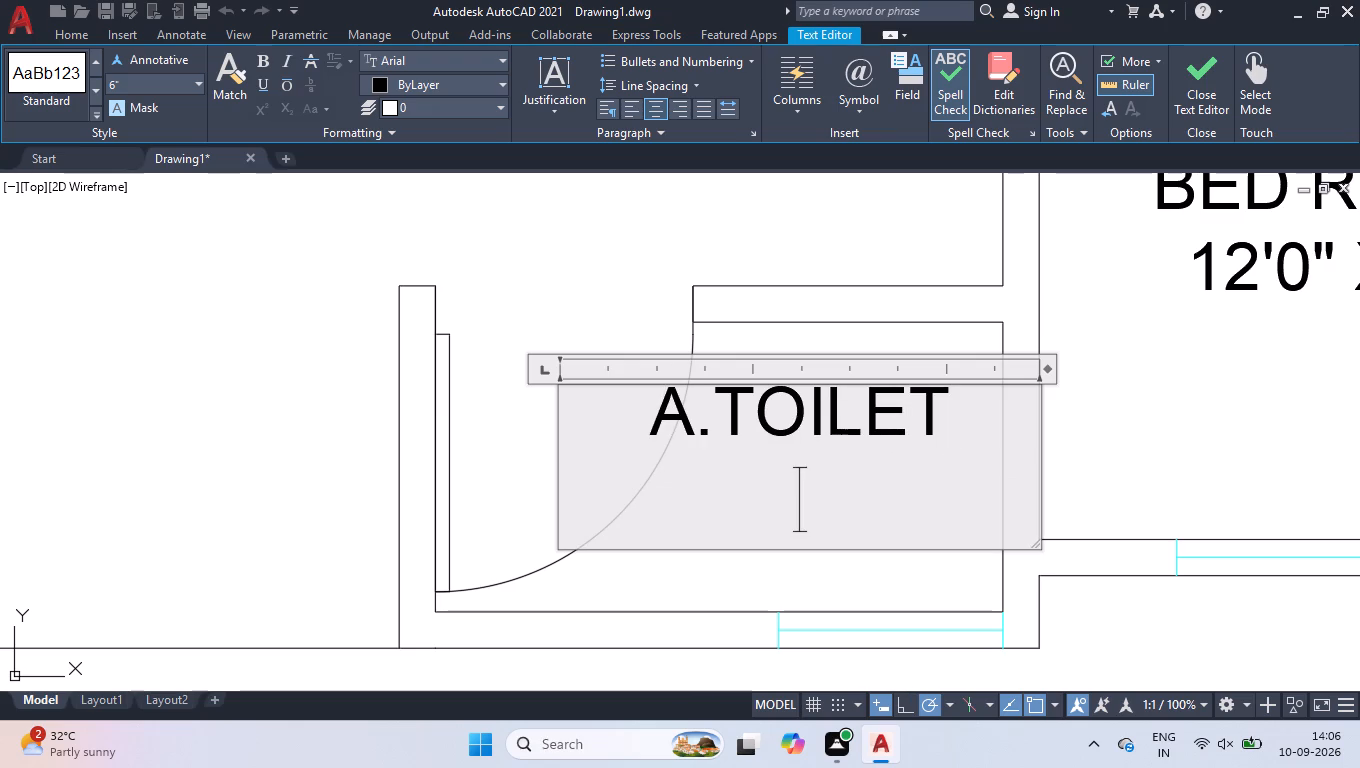
{"action": "type", "text": "5'6\" X"}
{"action": "key", "text": "space"}
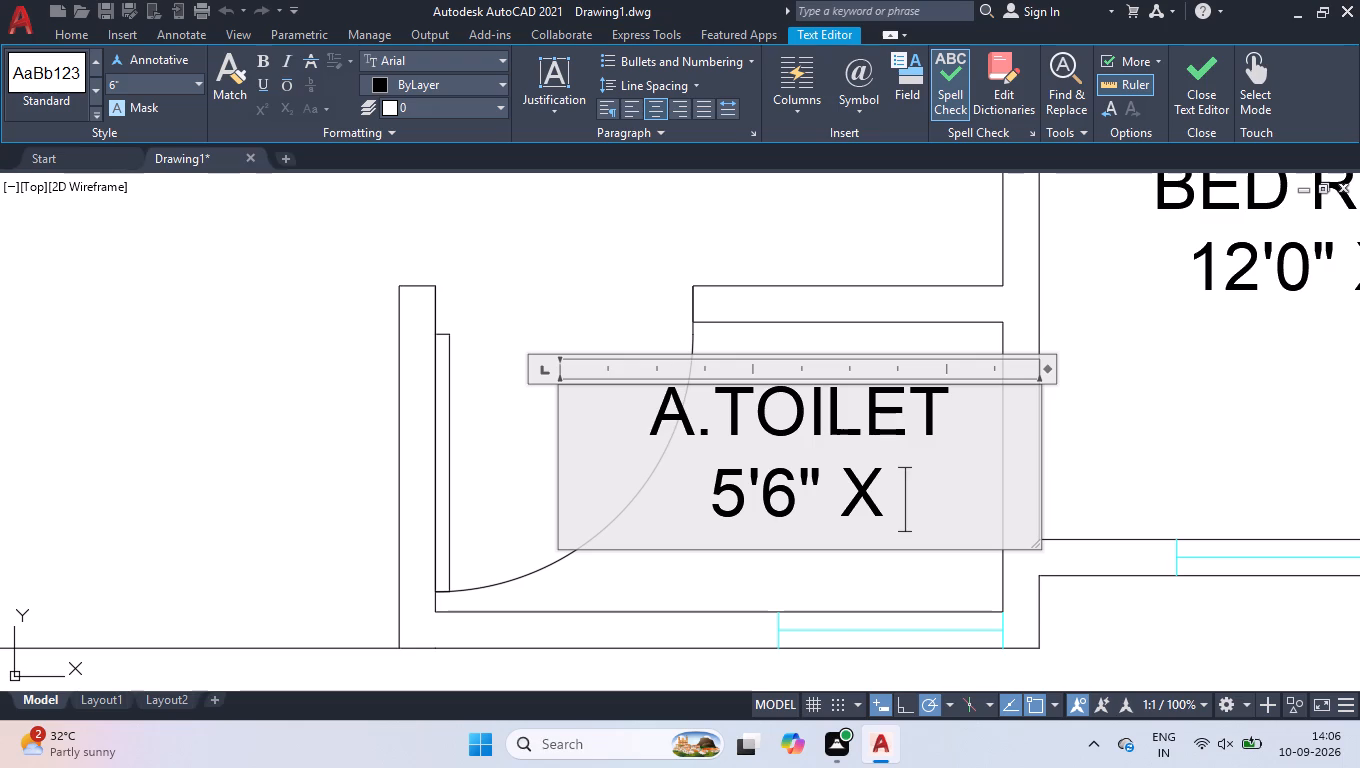
{"action": "type", "text": "3'6\""}
{"action": "left_click", "coordinate": [644, 304]}
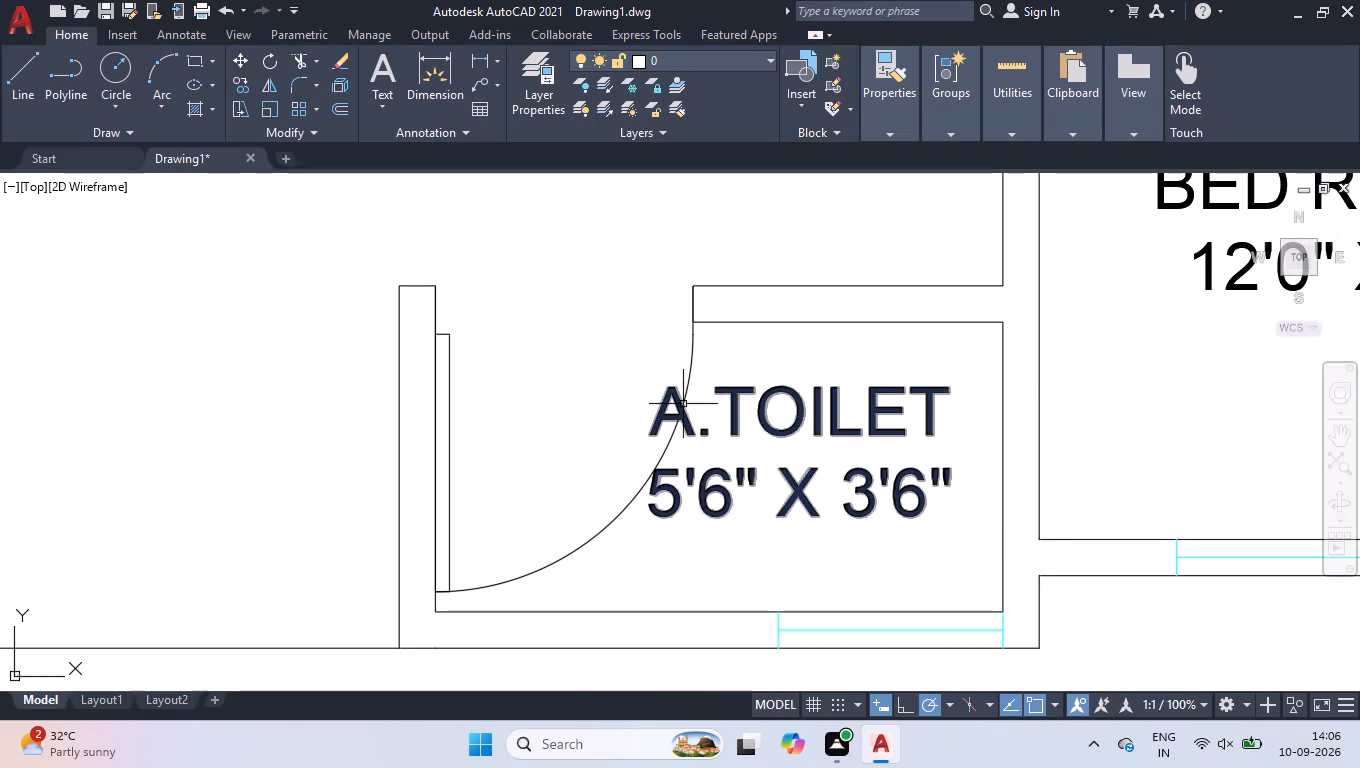
Narrow the A.TOILET label's text frame so it fits closely around the text inside the small room.
{"action": "left_click", "coordinate": [683, 404]}
{"action": "scroll", "coordinate": [735, 509], "scroll_direction": "up", "scroll_amount": 1}
{"action": "scroll", "coordinate": [908, 457], "scroll_direction": "down", "scroll_amount": 2}
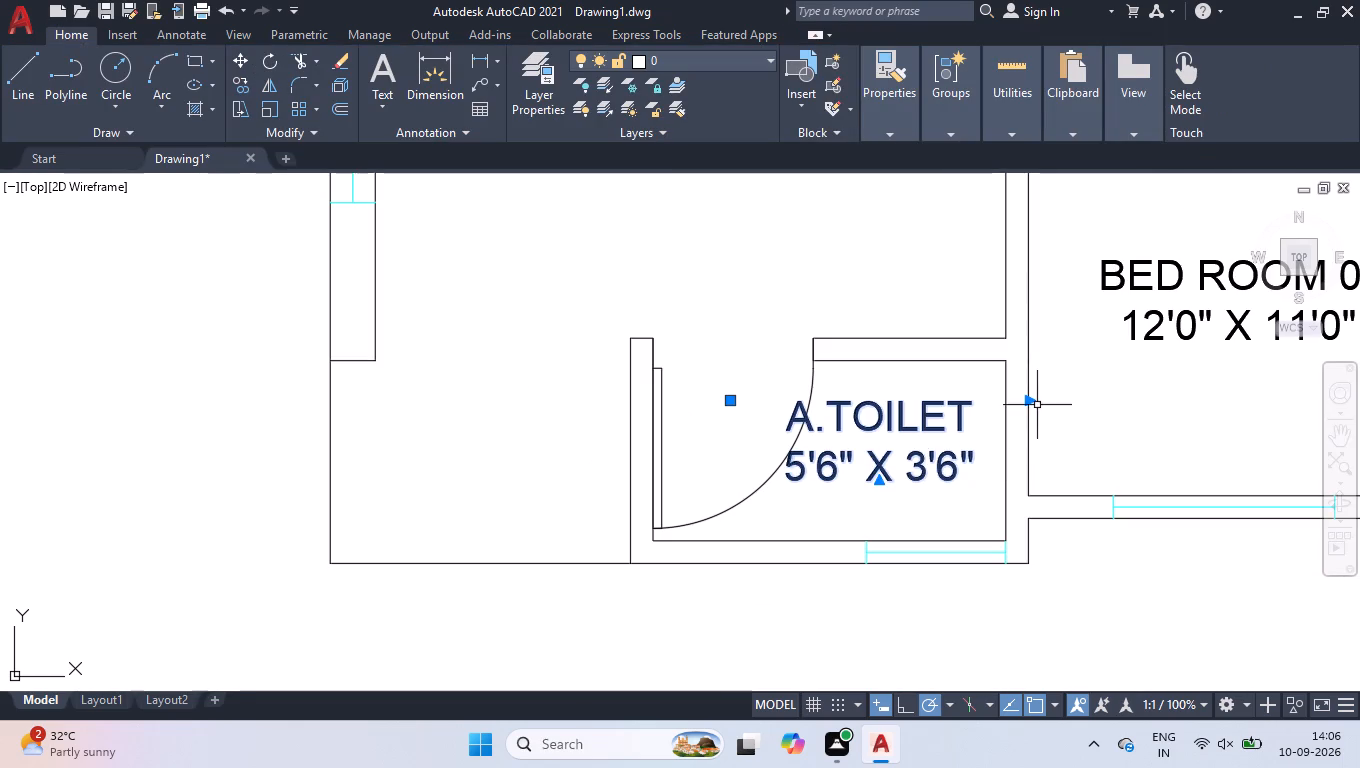
{"action": "left_click", "coordinate": [1029, 398]}
{"action": "left_click", "coordinate": [981, 406]}
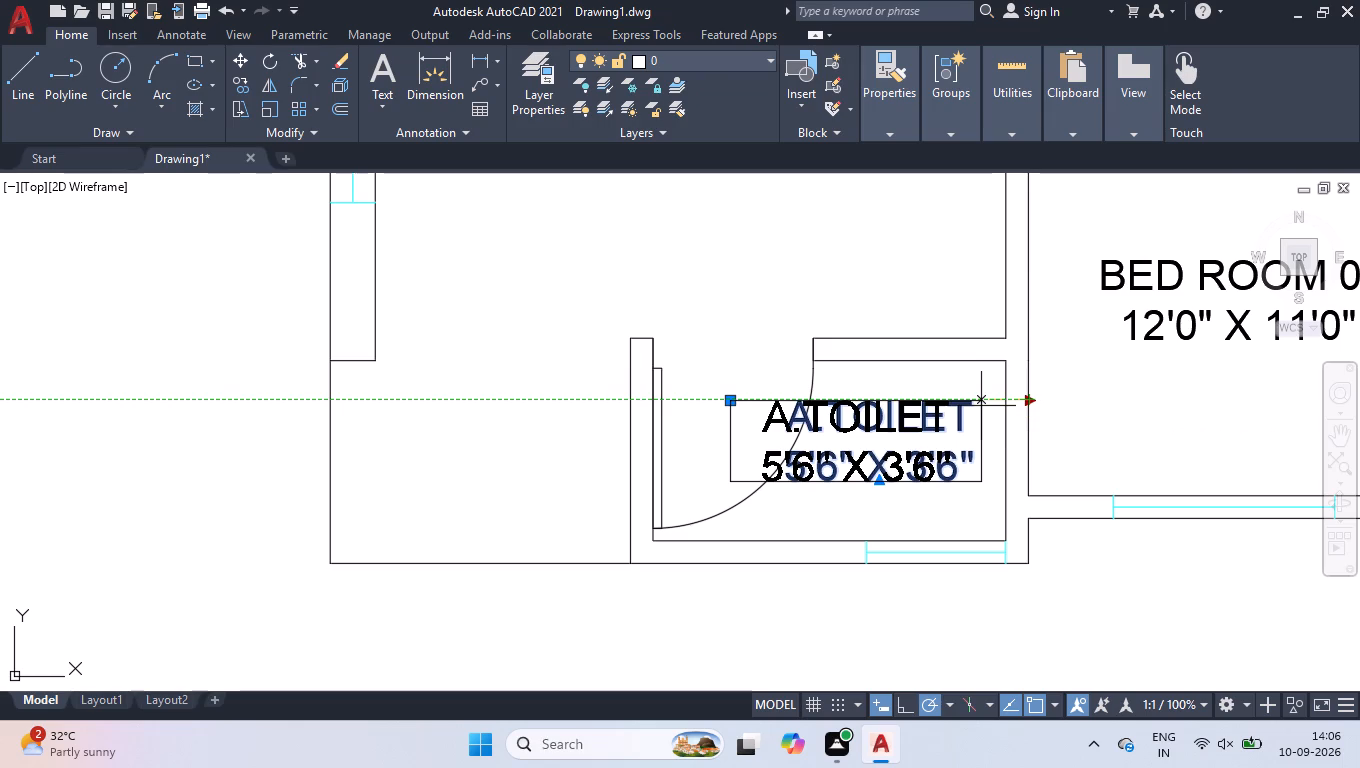
{"action": "scroll", "coordinate": [957, 431], "scroll_direction": "up", "scroll_amount": 2}
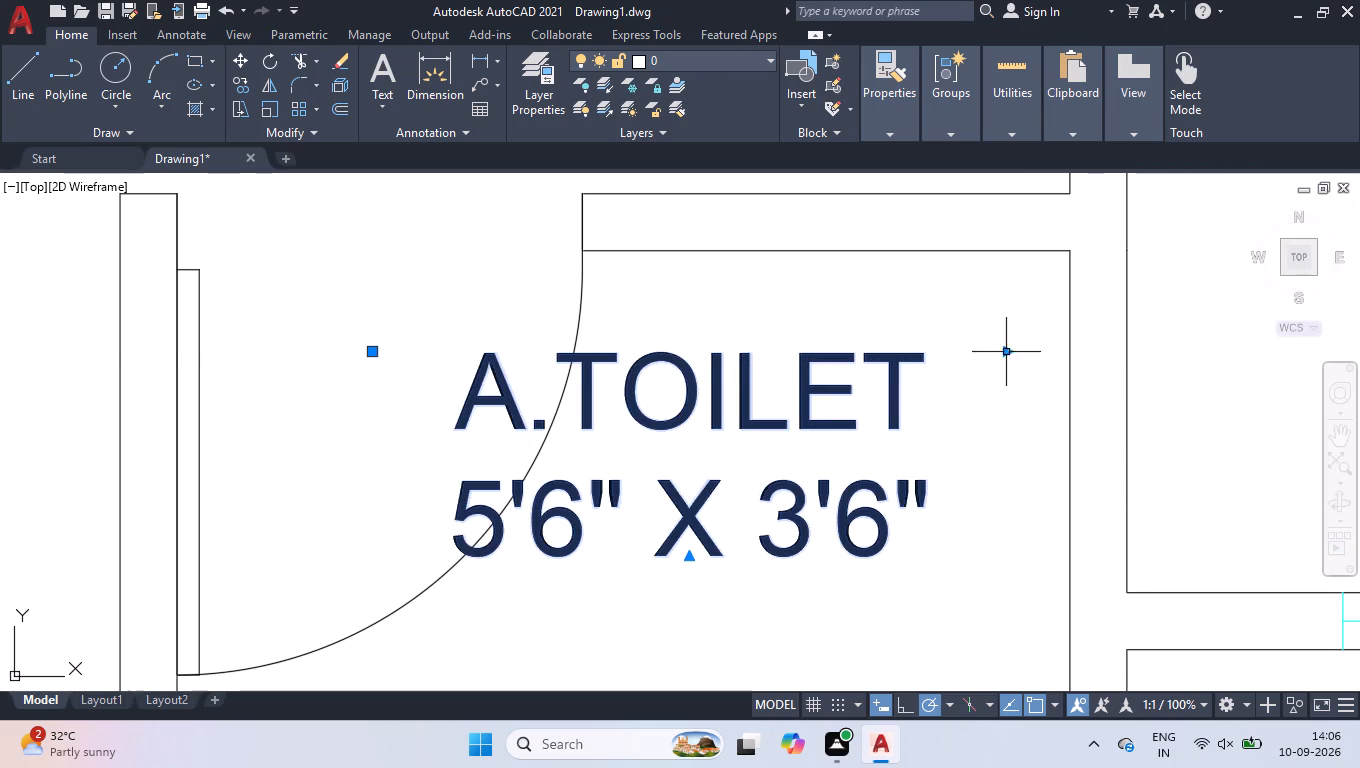
{"action": "left_click", "coordinate": [1005, 350]}
{"action": "left_click", "coordinate": [933, 359]}
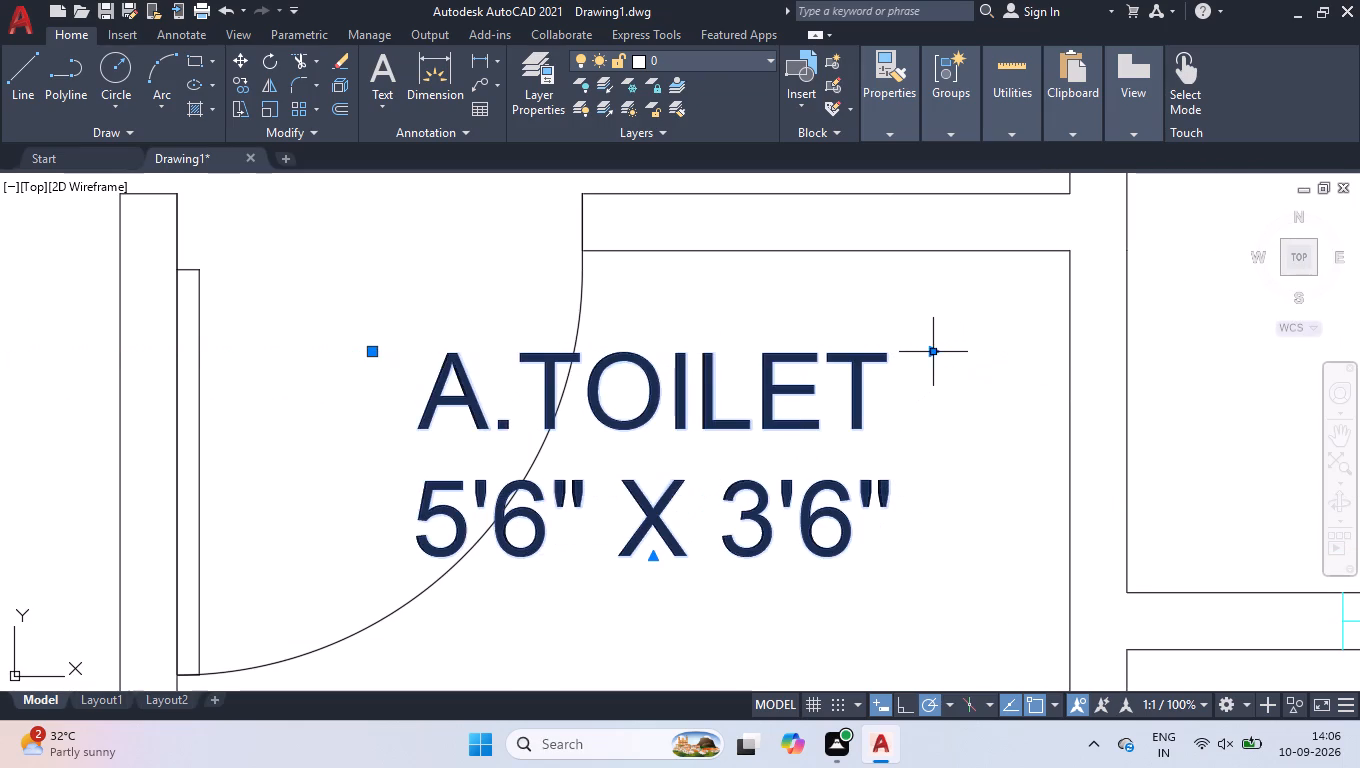
Narrow the A.TOILET label's frame further and move it clear of the door swing, into the toilet's lower inner corner.
{"action": "left_click", "coordinate": [931, 351]}
{"action": "left_click", "coordinate": [891, 355]}
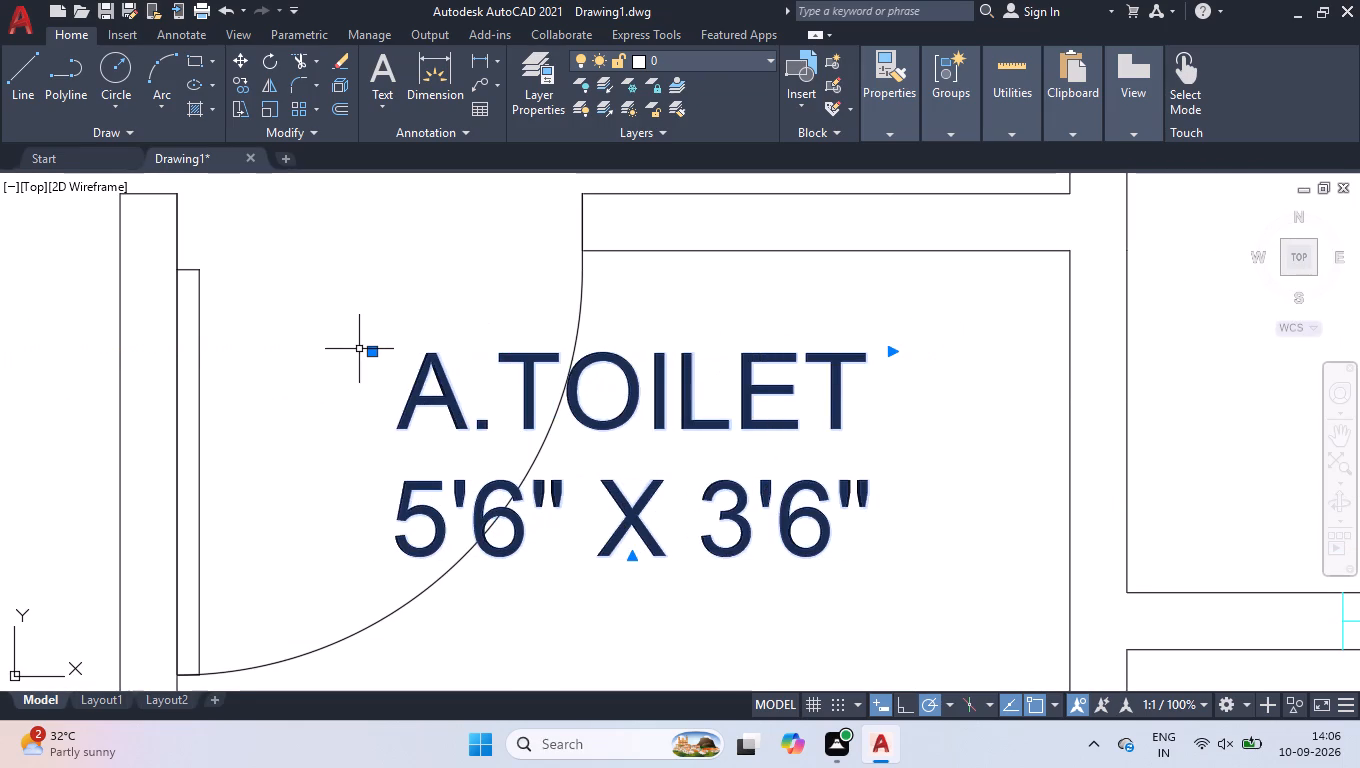
{"action": "left_click", "coordinate": [371, 353]}
{"action": "left_click", "coordinate": [517, 491]}
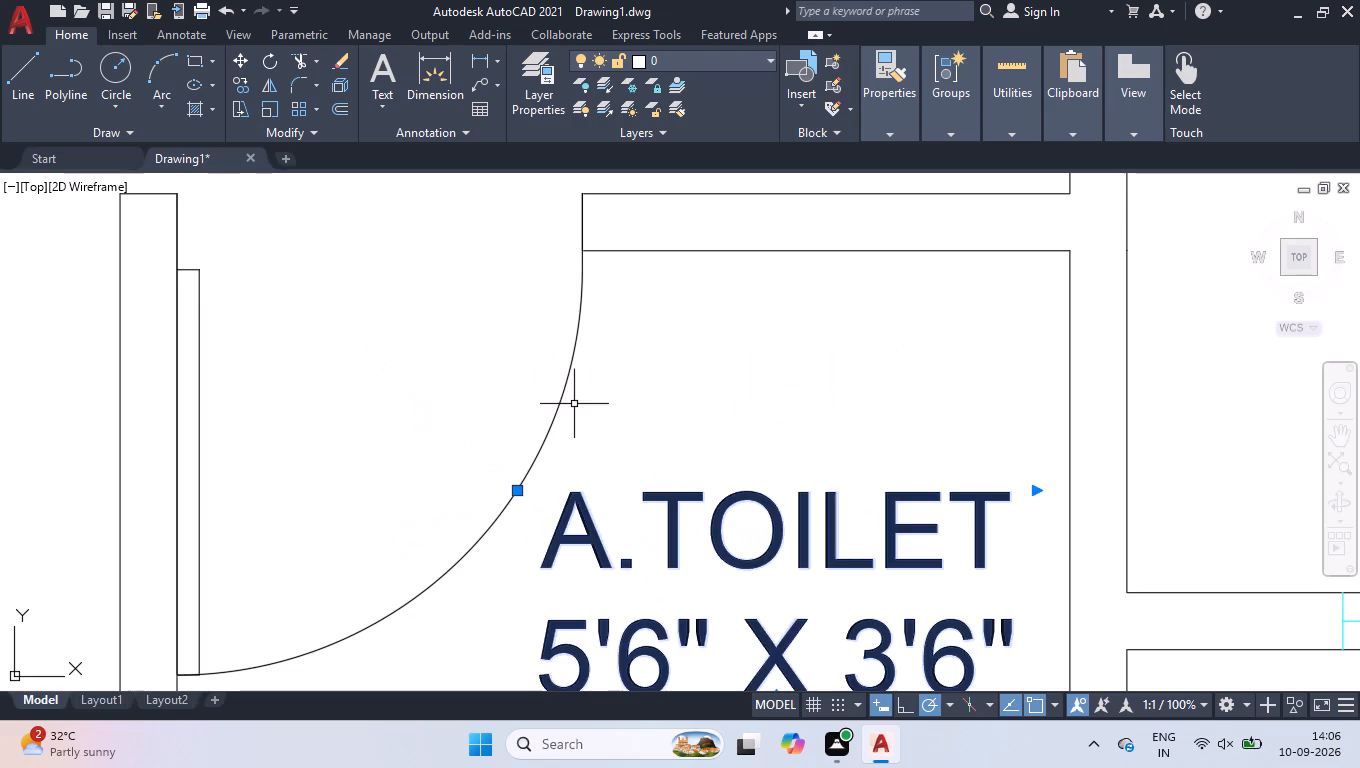
{"action": "scroll", "coordinate": [574, 401], "scroll_direction": "down", "scroll_amount": 2}
{"action": "right_click", "coordinate": [579, 396]}
{"action": "left_click", "coordinate": [638, 570]}
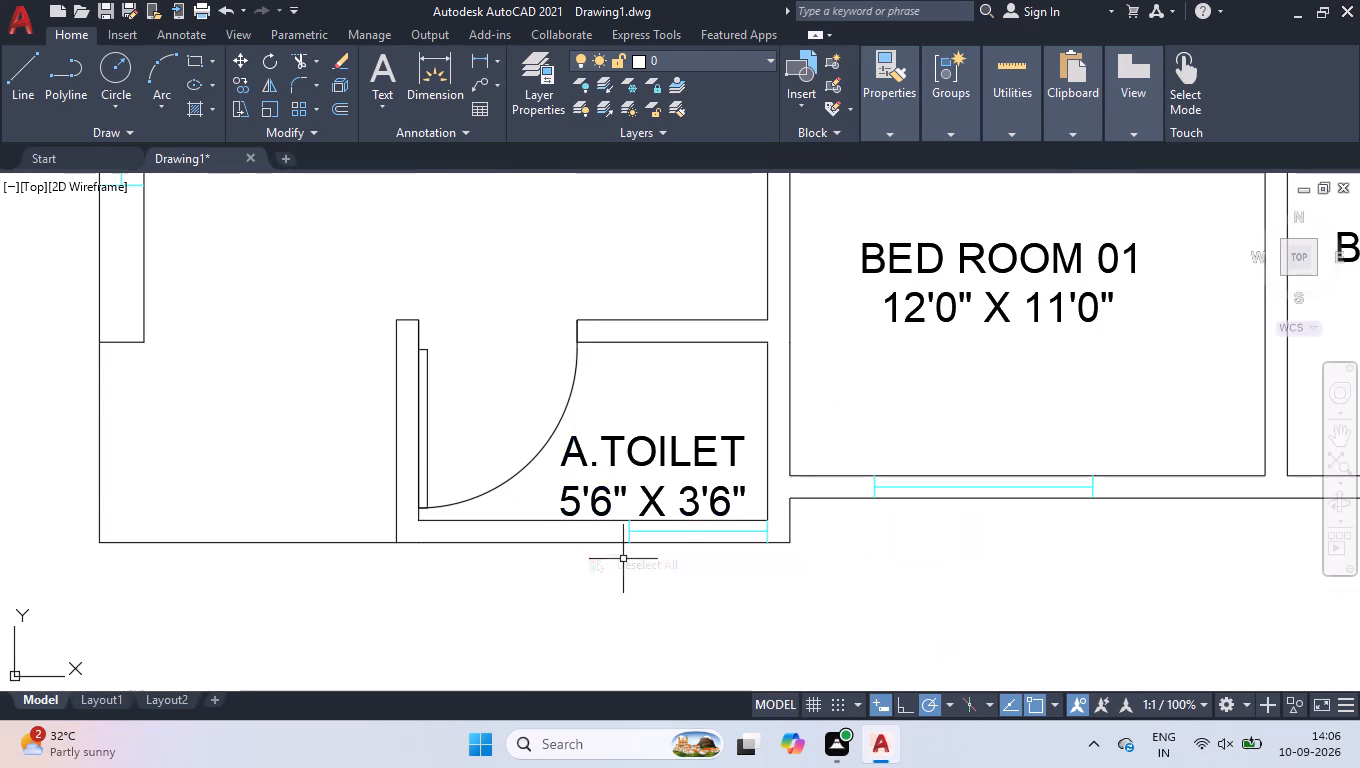
Set the size in the left lower unit's bottom outer bedroom label to 10'6" X 10'0".
{"action": "scroll", "coordinate": [623, 559], "scroll_direction": "down", "scroll_amount": 2}
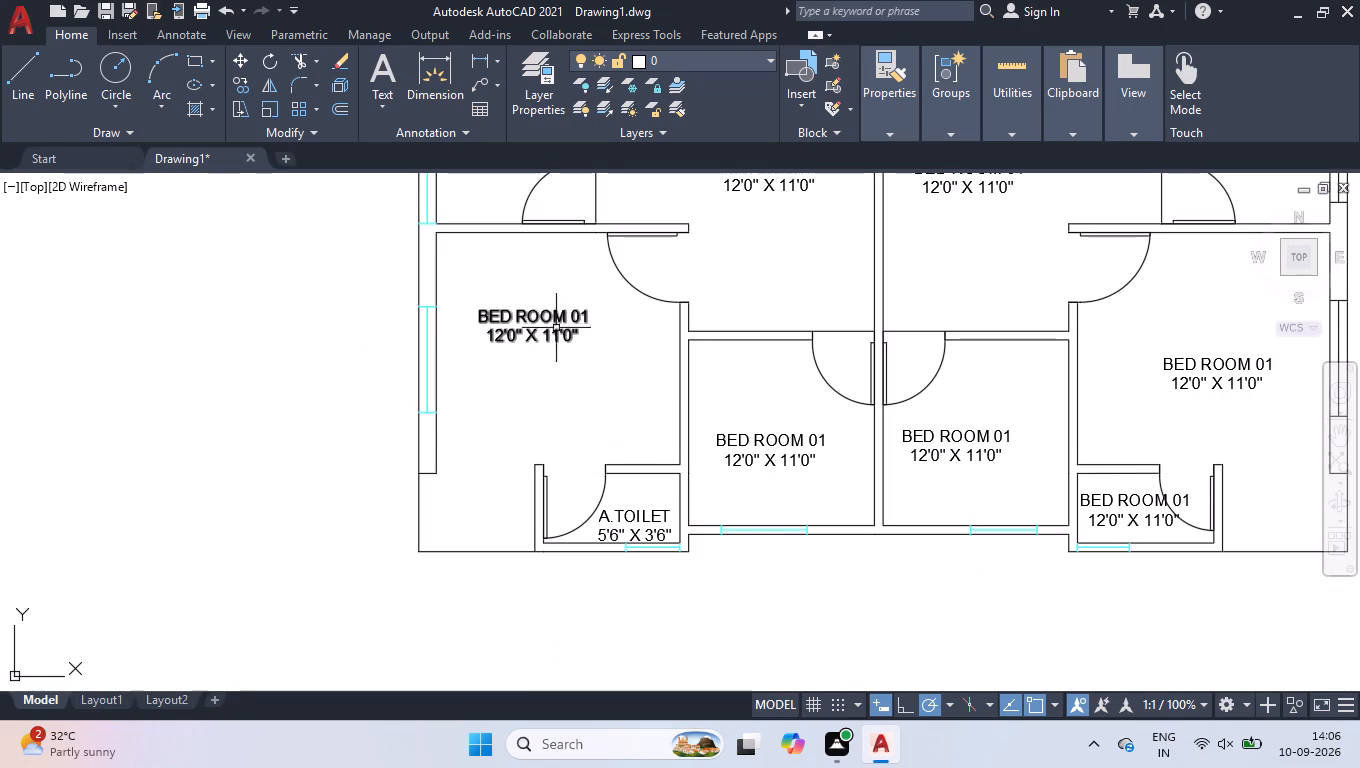
{"action": "scroll", "coordinate": [544, 314], "scroll_direction": "up", "scroll_amount": 1}
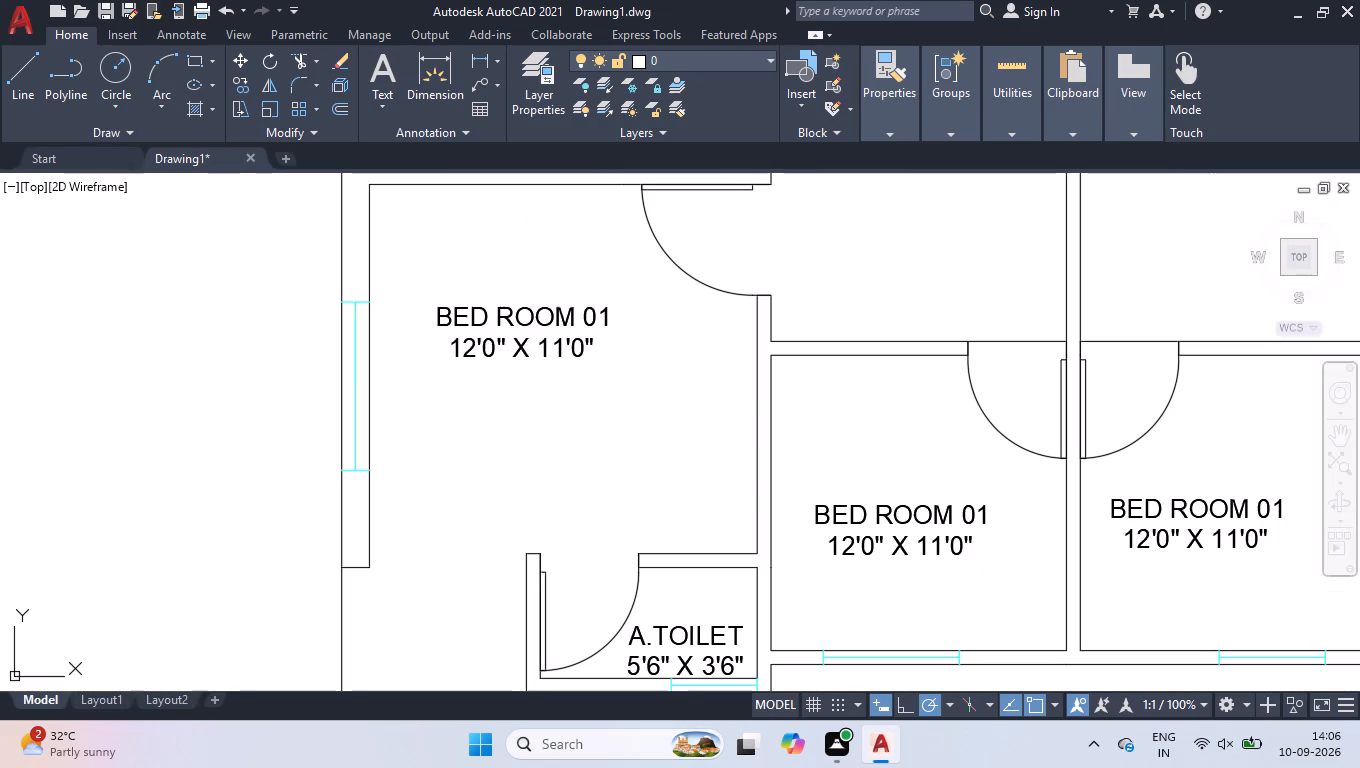
{"action": "double_click", "coordinate": [545, 323]}
{"action": "left_click_drag", "start_coordinate": [491, 355], "coordinate": [473, 347]}
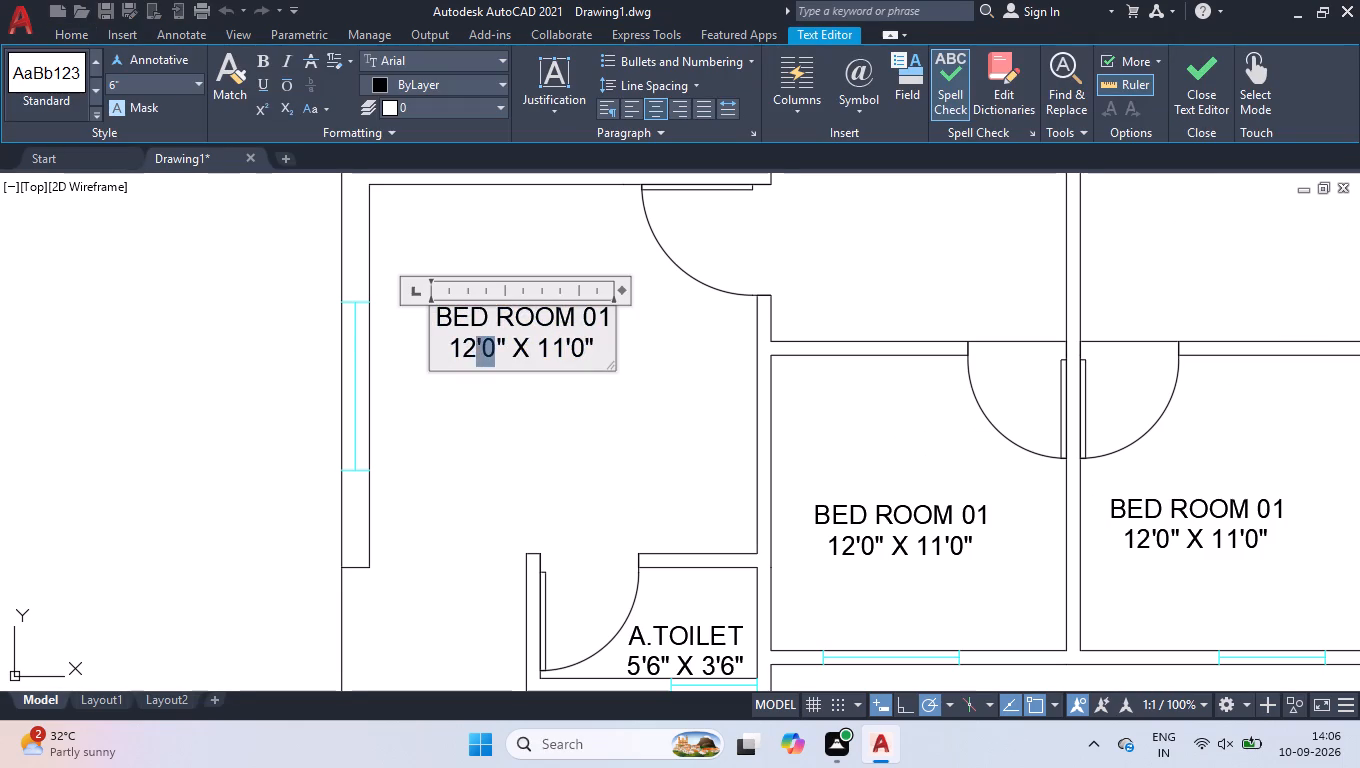
{"action": "left_click_drag", "start_coordinate": [473, 347], "coordinate": [468, 345]}
{"action": "type", "text": "0'6"}
{"action": "left_click_drag", "start_coordinate": [563, 344], "coordinate": [554, 344]}
{"action": "key", "text": "0"}
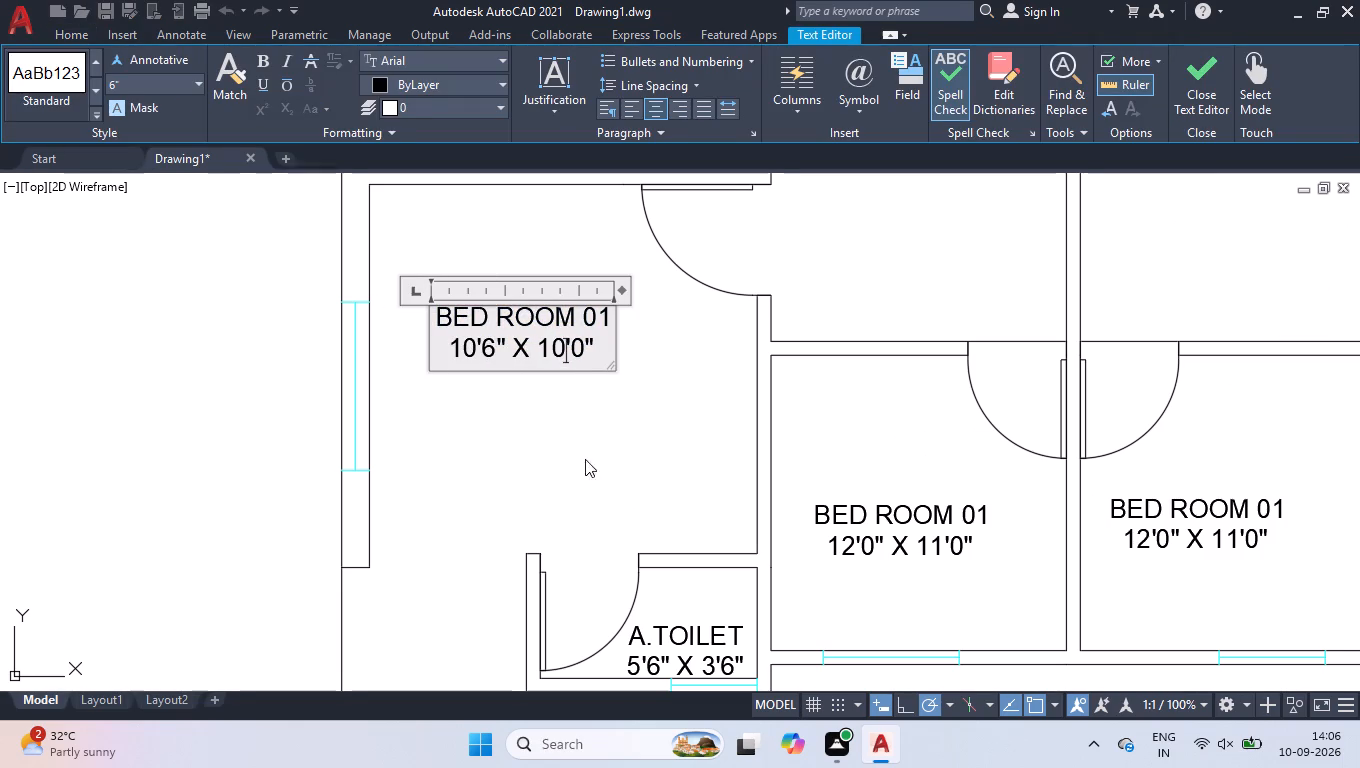
{"action": "left_click", "coordinate": [595, 516]}
Replace the label in the left lower unit's bottom central room with KITCHEN and 8'0" X 8'0" on two lines.
{"action": "scroll", "coordinate": [720, 537], "scroll_direction": "down", "scroll_amount": 1}
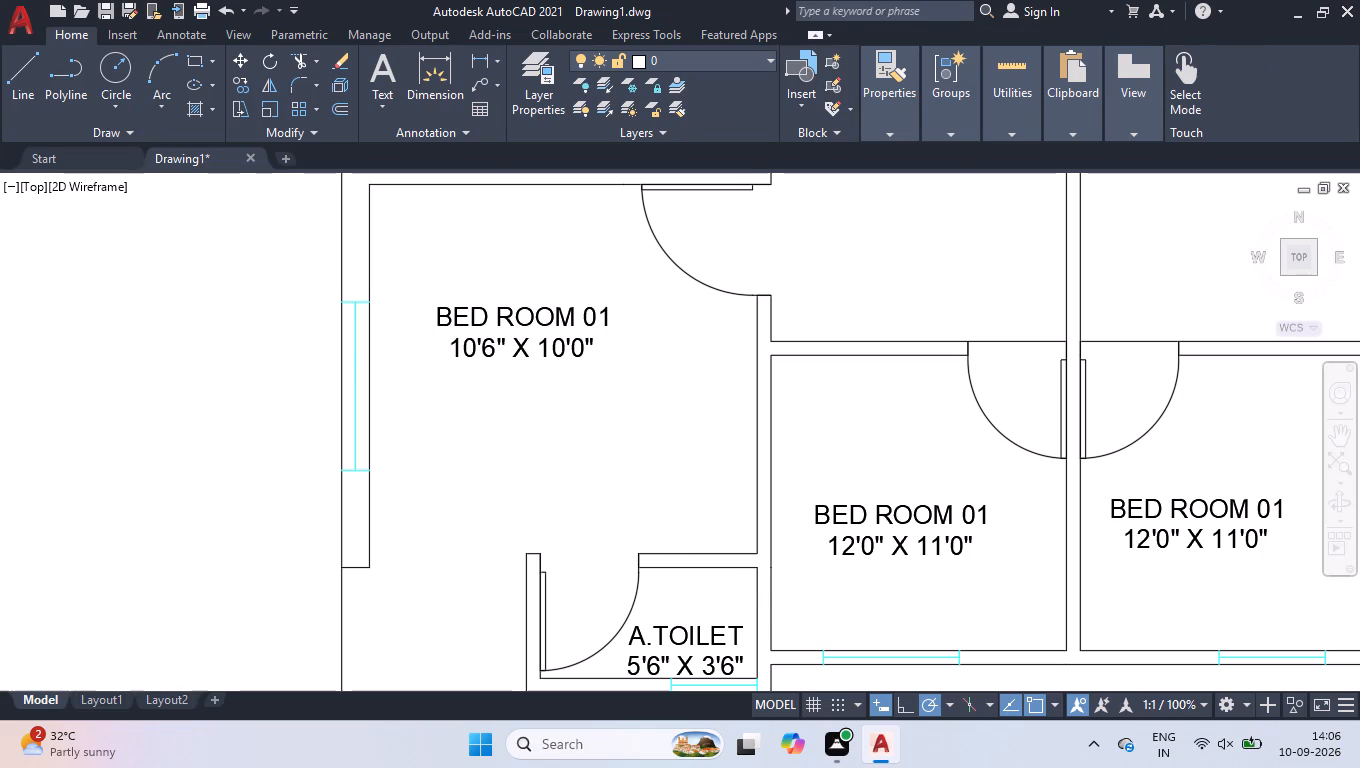
{"action": "scroll", "coordinate": [1130, 577], "scroll_direction": "up", "scroll_amount": 1}
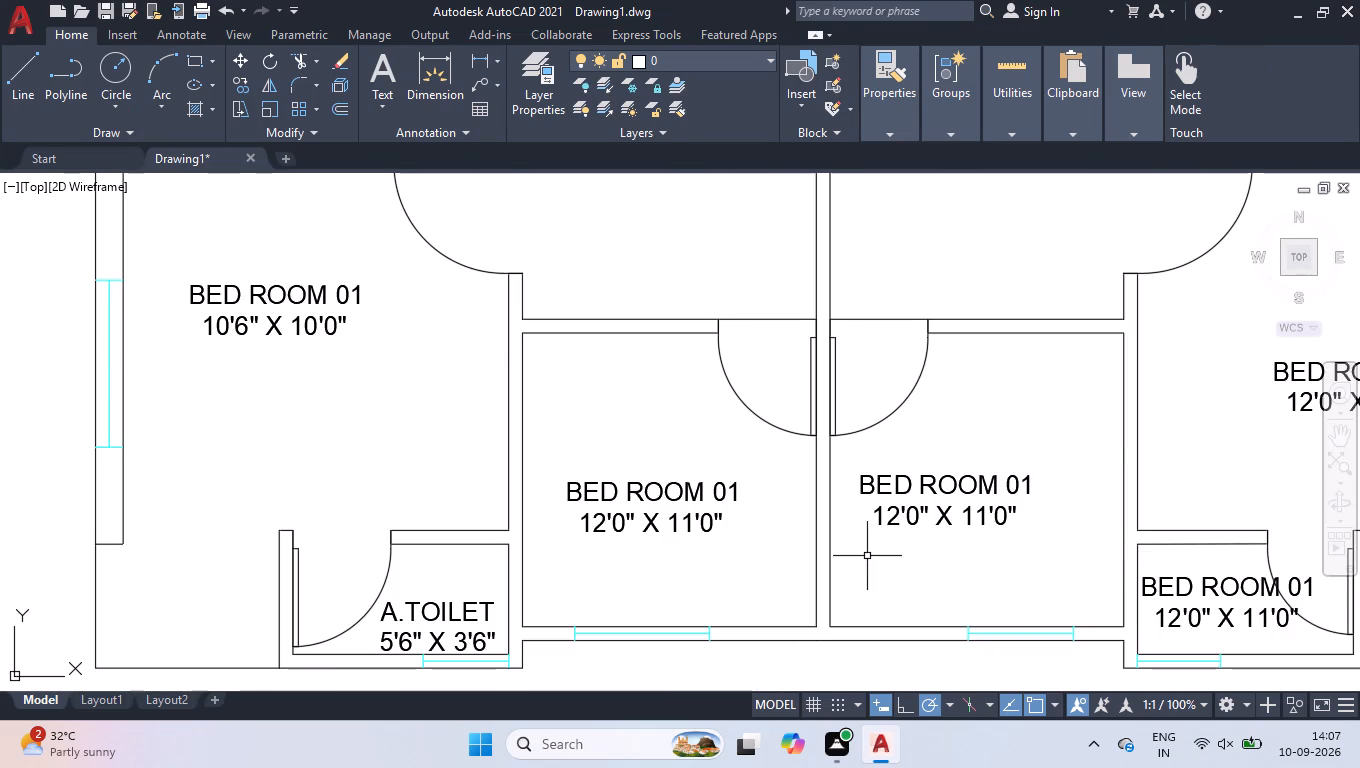
{"action": "scroll", "coordinate": [867, 556], "scroll_direction": "up", "scroll_amount": 1}
{"action": "double_click", "coordinate": [568, 452]}
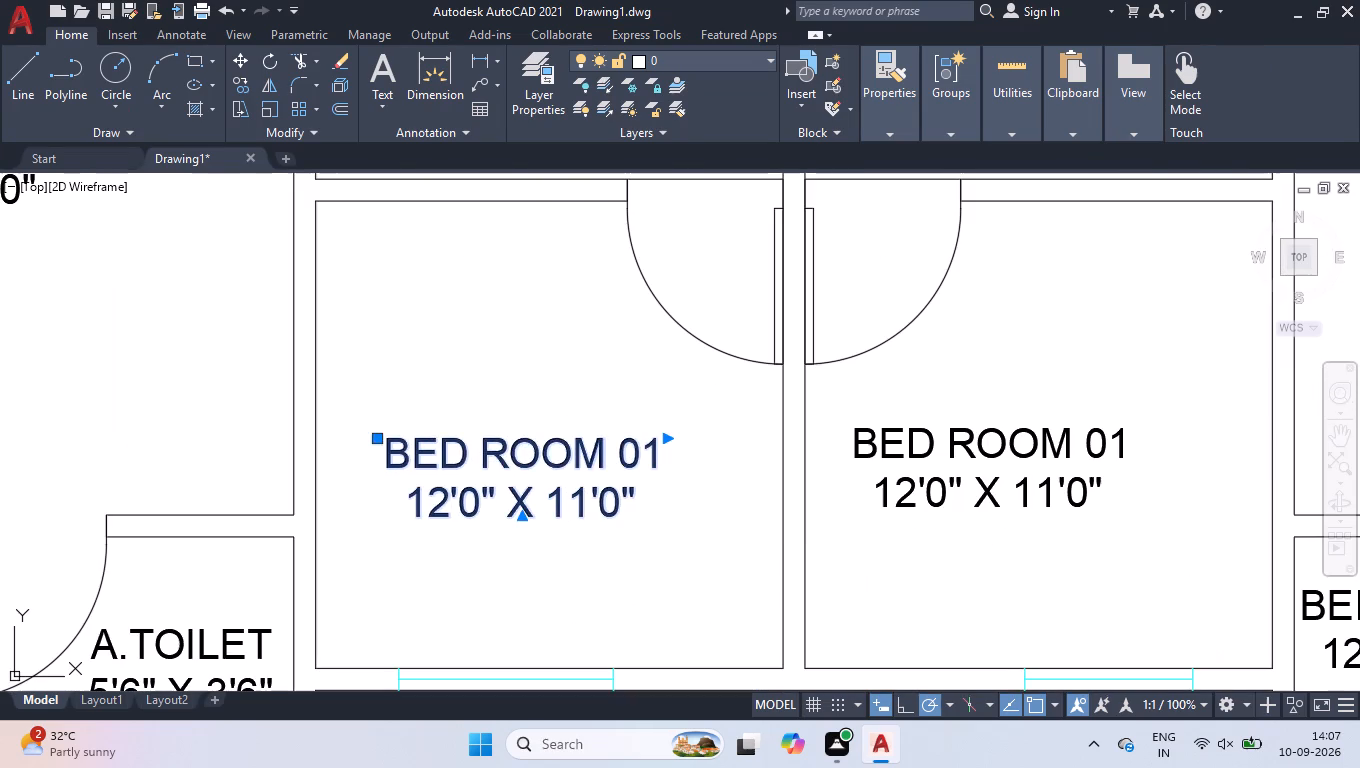
{"action": "key", "text": "ctrl+a"}
{"action": "type", "text": "KIY"}
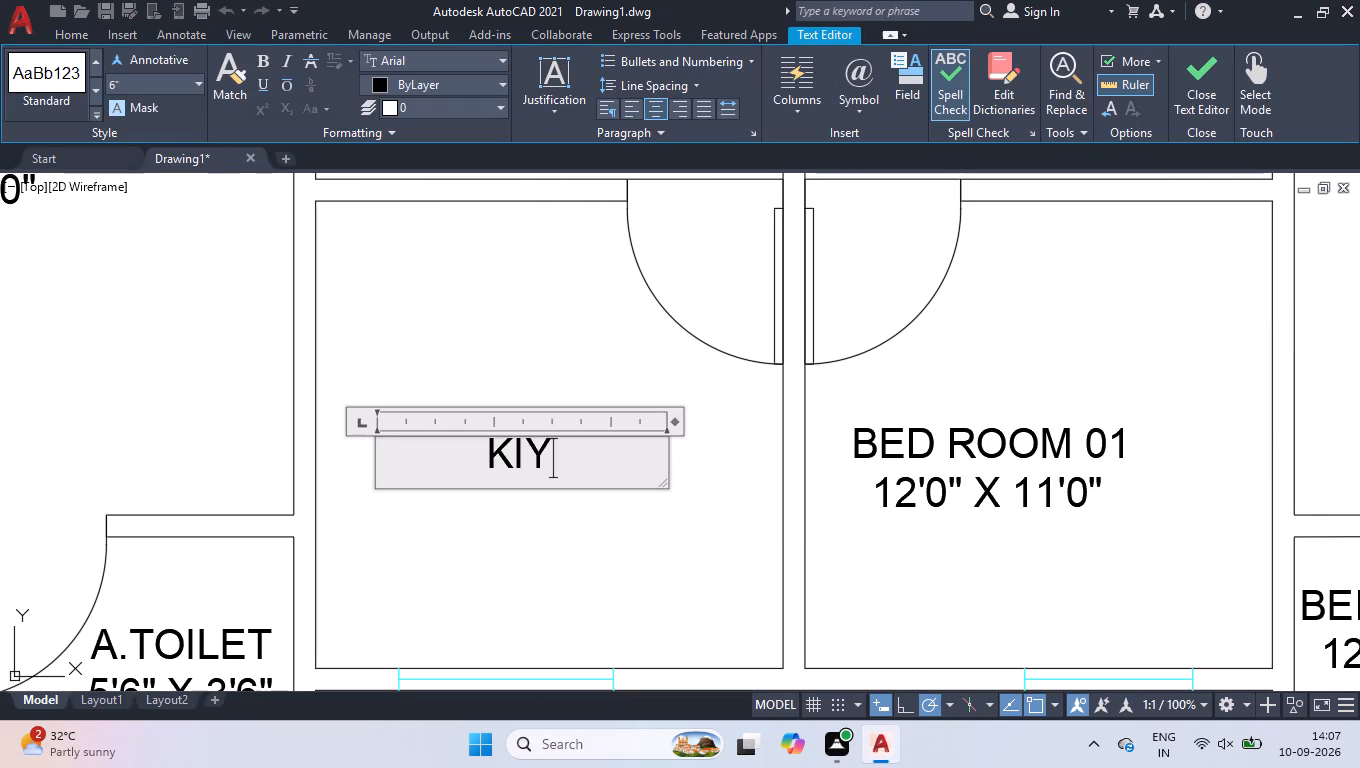
{"action": "key", "text": "BackSpace"}
{"action": "type", "text": "TCHEN"}
{"action": "key", "text": "Return"}
{"action": "type", "text": "8'0\" X 8'0\""}
{"action": "left_click", "coordinate": [576, 413]}
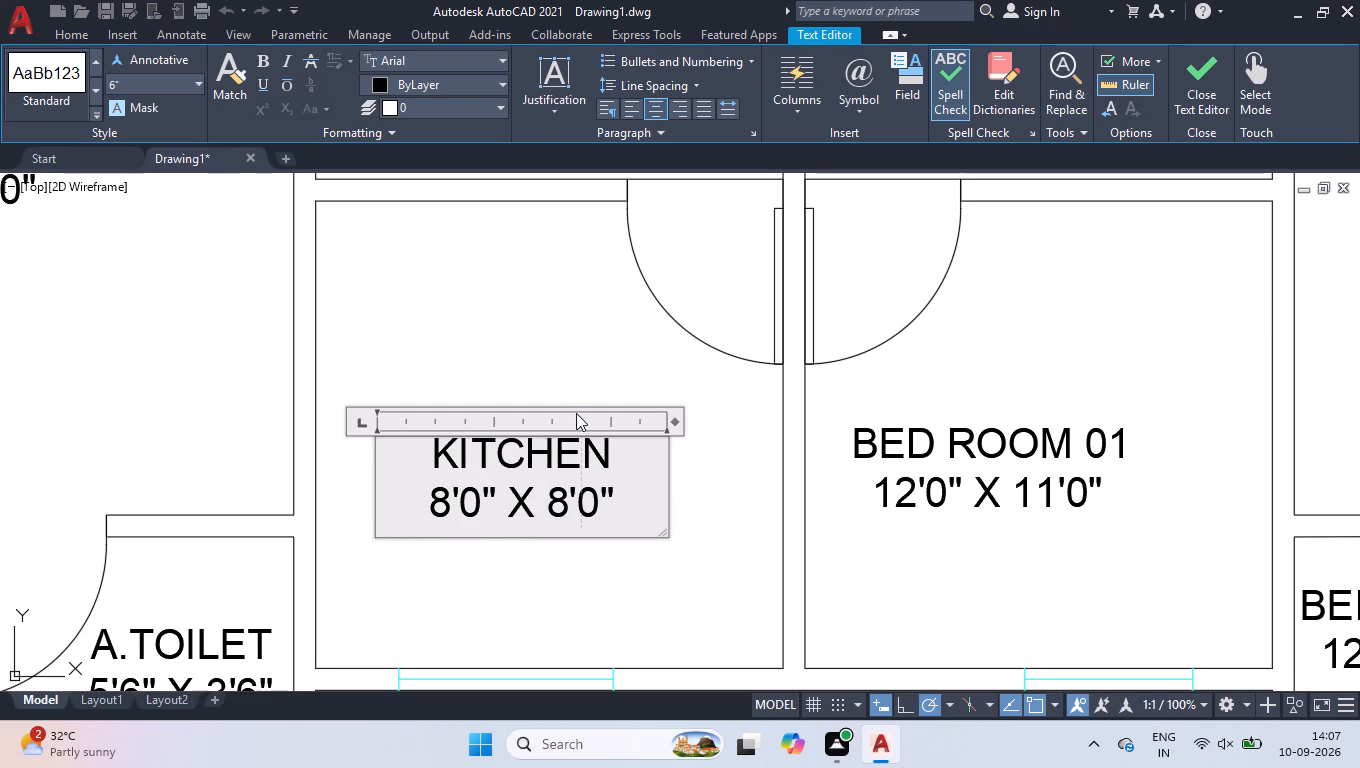
{"action": "left_click", "coordinate": [577, 315]}
Replace the label in the right lower unit's bottom central room with KITCHEN and 8'0" X 8'0" on two lines.
{"action": "scroll", "coordinate": [583, 397], "scroll_direction": "down", "scroll_amount": 1}
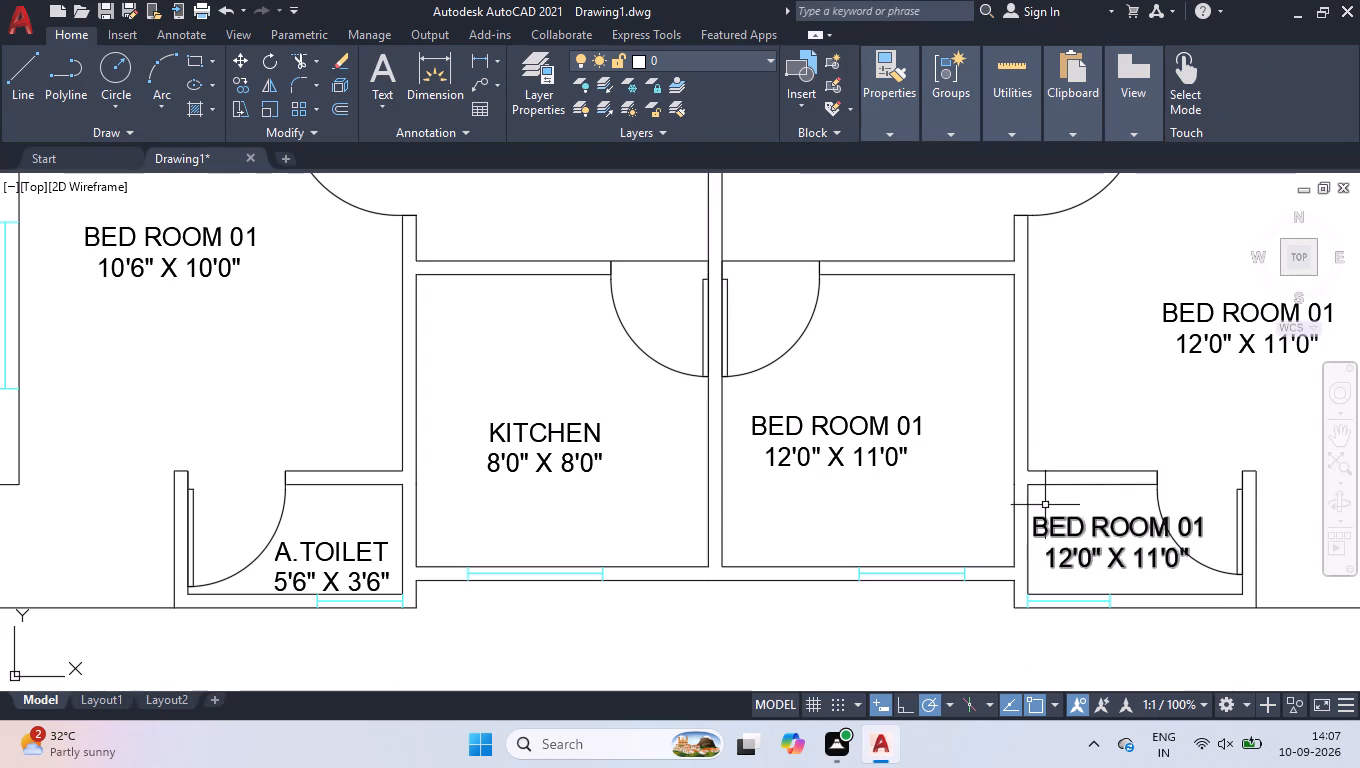
{"action": "double_click", "coordinate": [919, 430]}
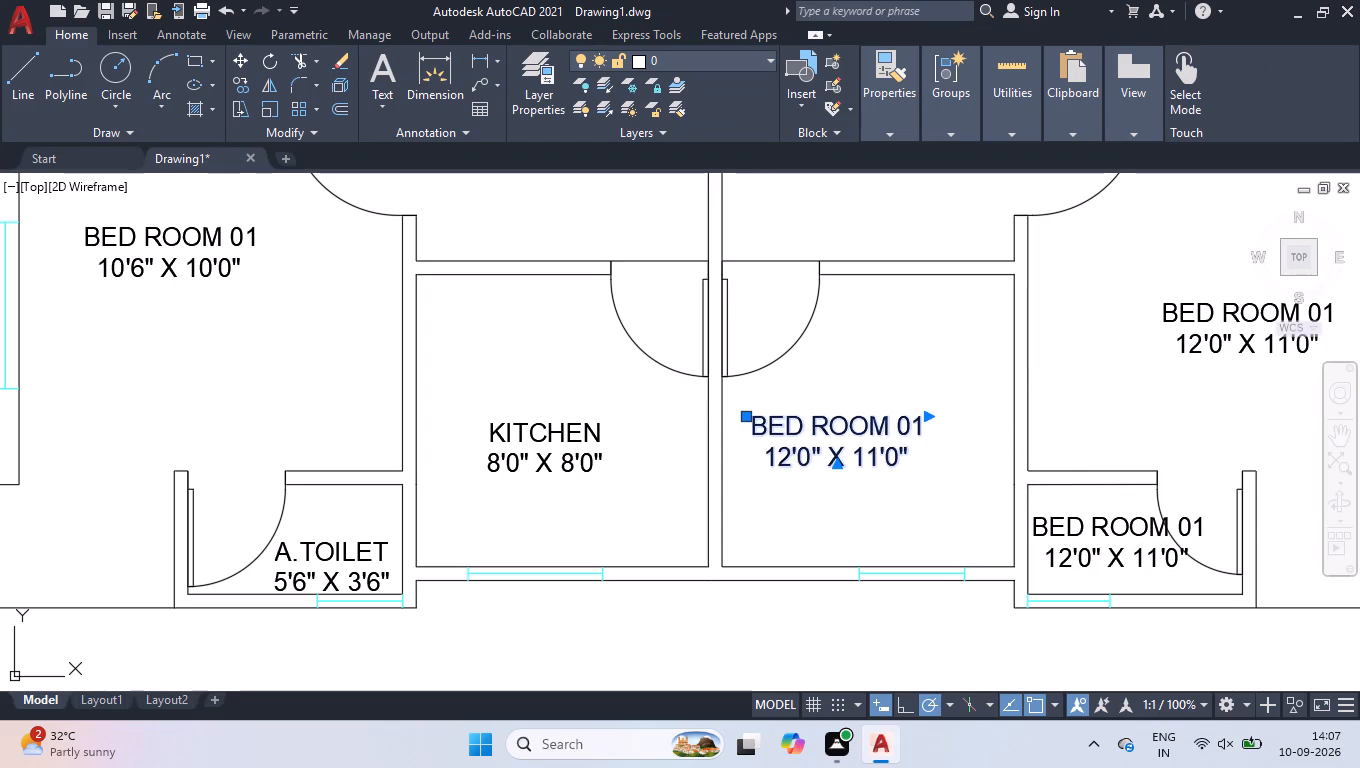
{"action": "key", "text": "ctrl+a"}
{"action": "type", "text": "KITCHEN"}
{"action": "key", "text": "Return"}
{"action": "type", "text": "8'-"}
{"action": "key", "text": "BackSpace"}
{"action": "type", "text": "0\" X 8'0\""}
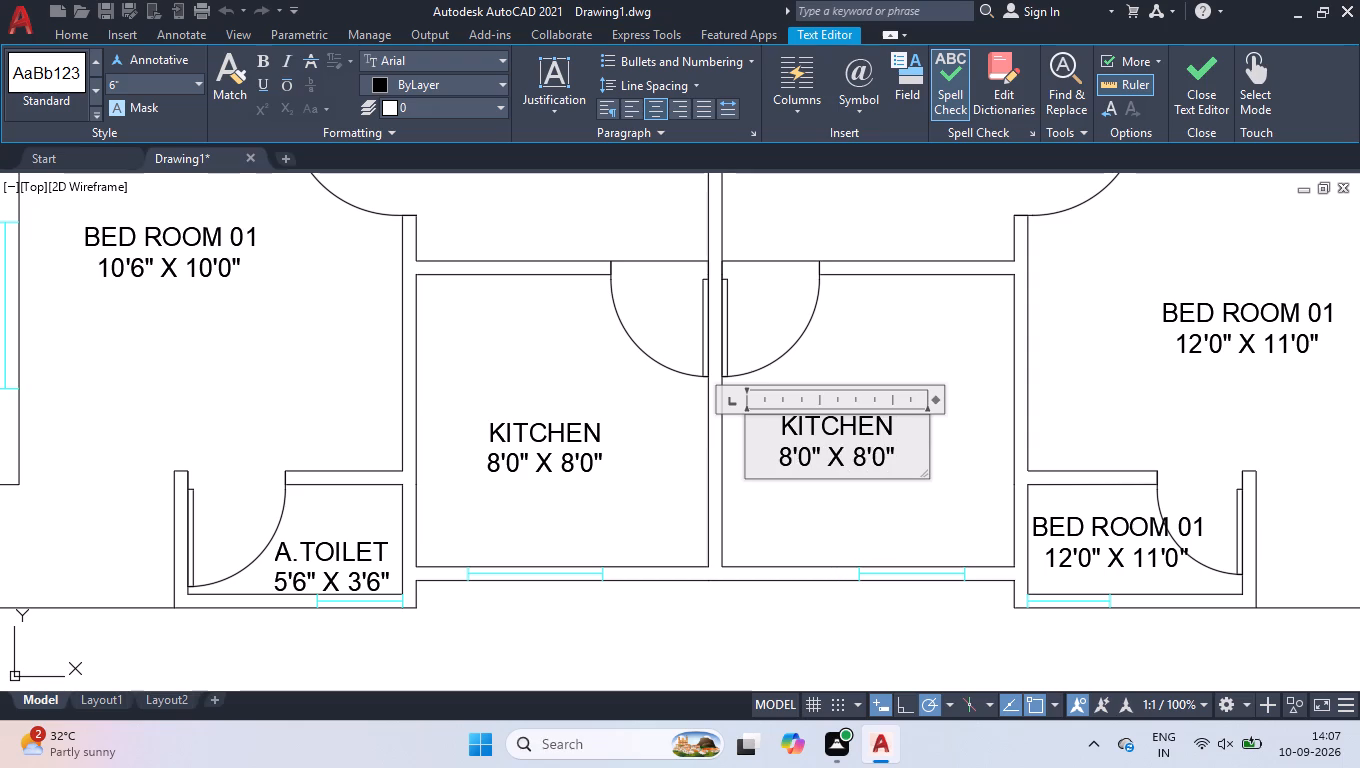
{"action": "left_click", "coordinate": [935, 464]}
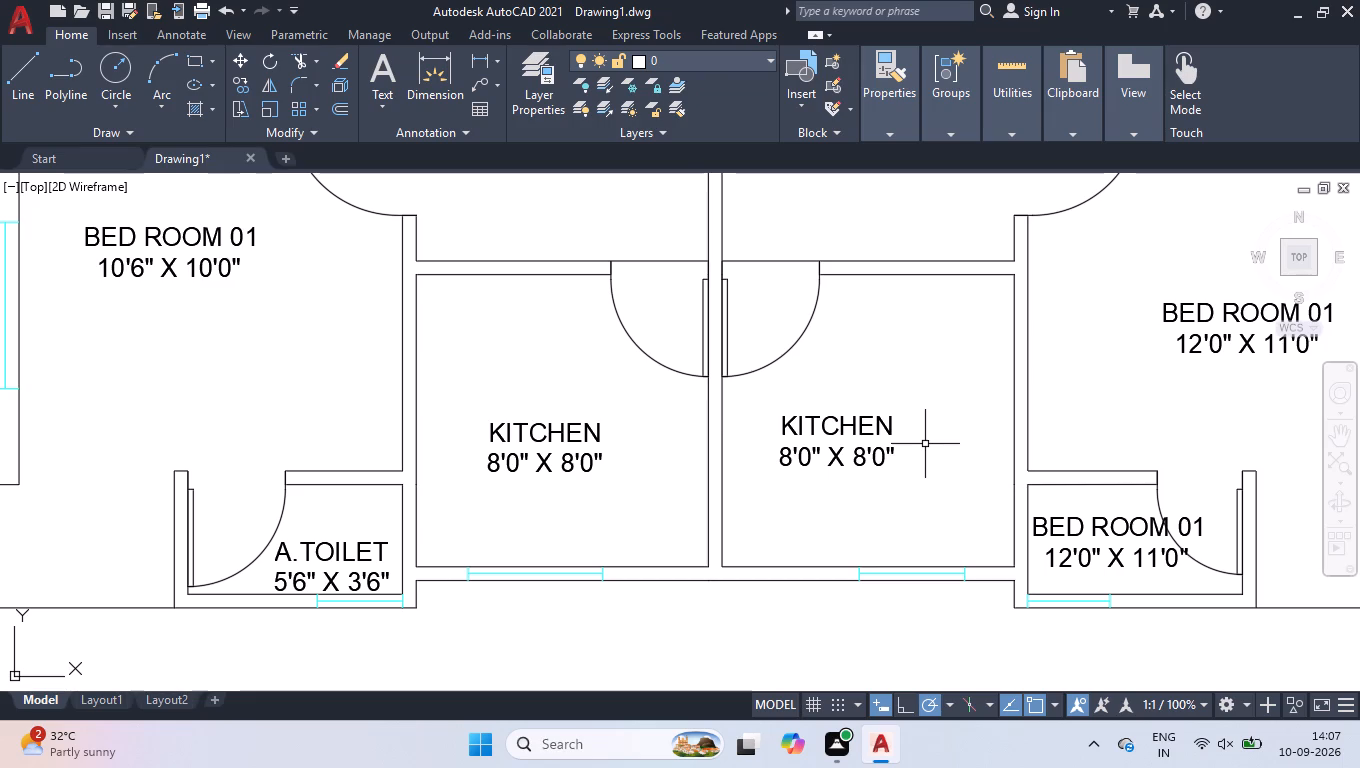
Replace the label in the right lower unit's small bottom room with A-TOILET and 5'6" X 3'6" on two lines.
{"action": "scroll", "coordinate": [624, 452], "scroll_direction": "down", "scroll_amount": 1}
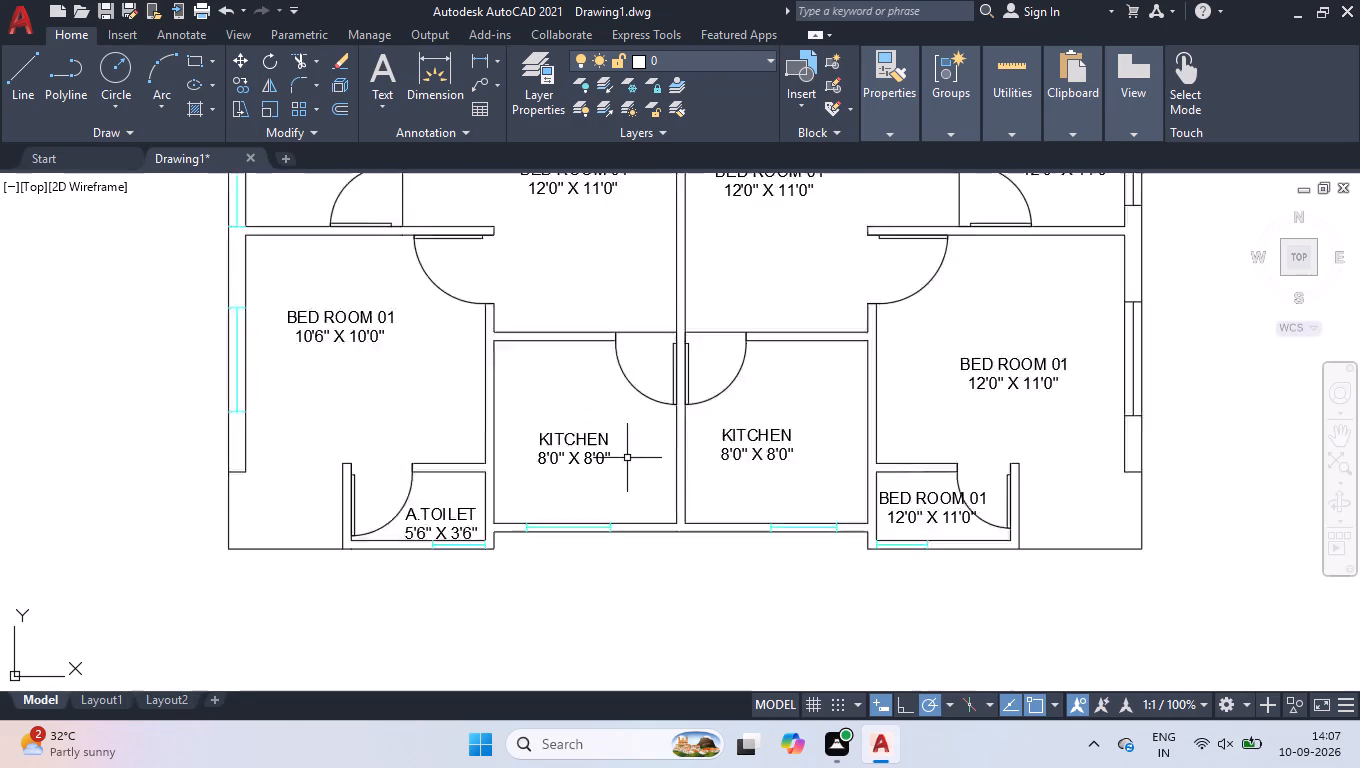
{"action": "scroll", "coordinate": [628, 459], "scroll_direction": "down", "scroll_amount": 1}
{"action": "scroll", "coordinate": [811, 478], "scroll_direction": "up", "scroll_amount": 4}
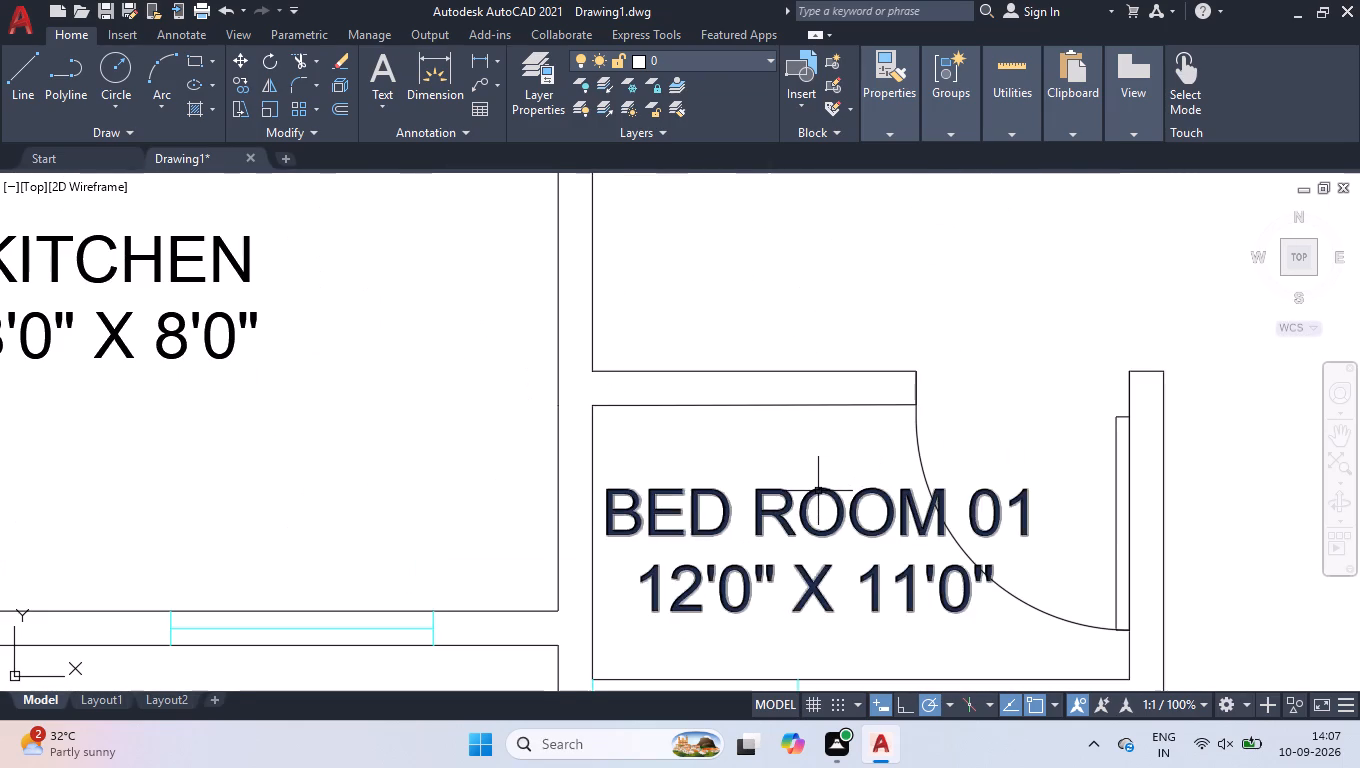
{"action": "double_click", "coordinate": [818, 491]}
{"action": "key", "text": "ctrl+a"}
{"action": "key", "text": "a"}
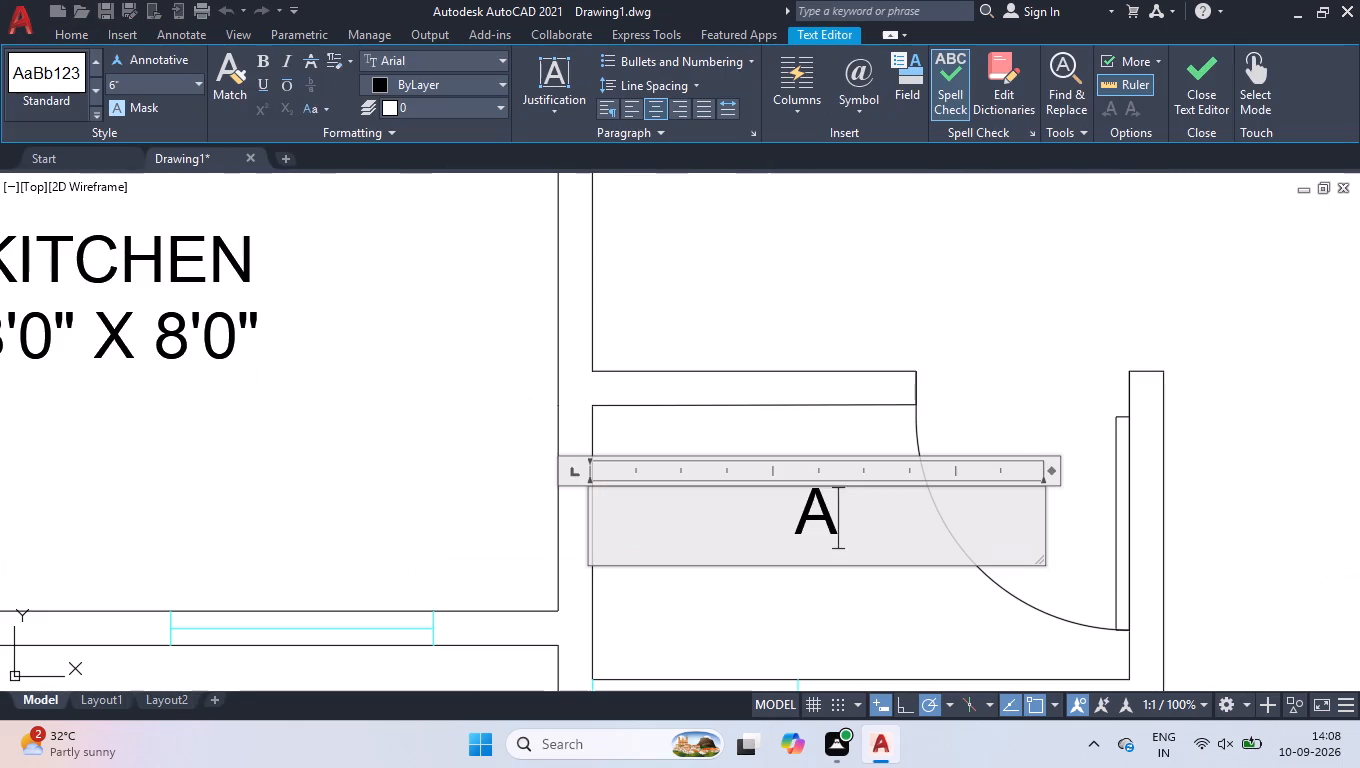
{"action": "type", "text": "-TOILET"}
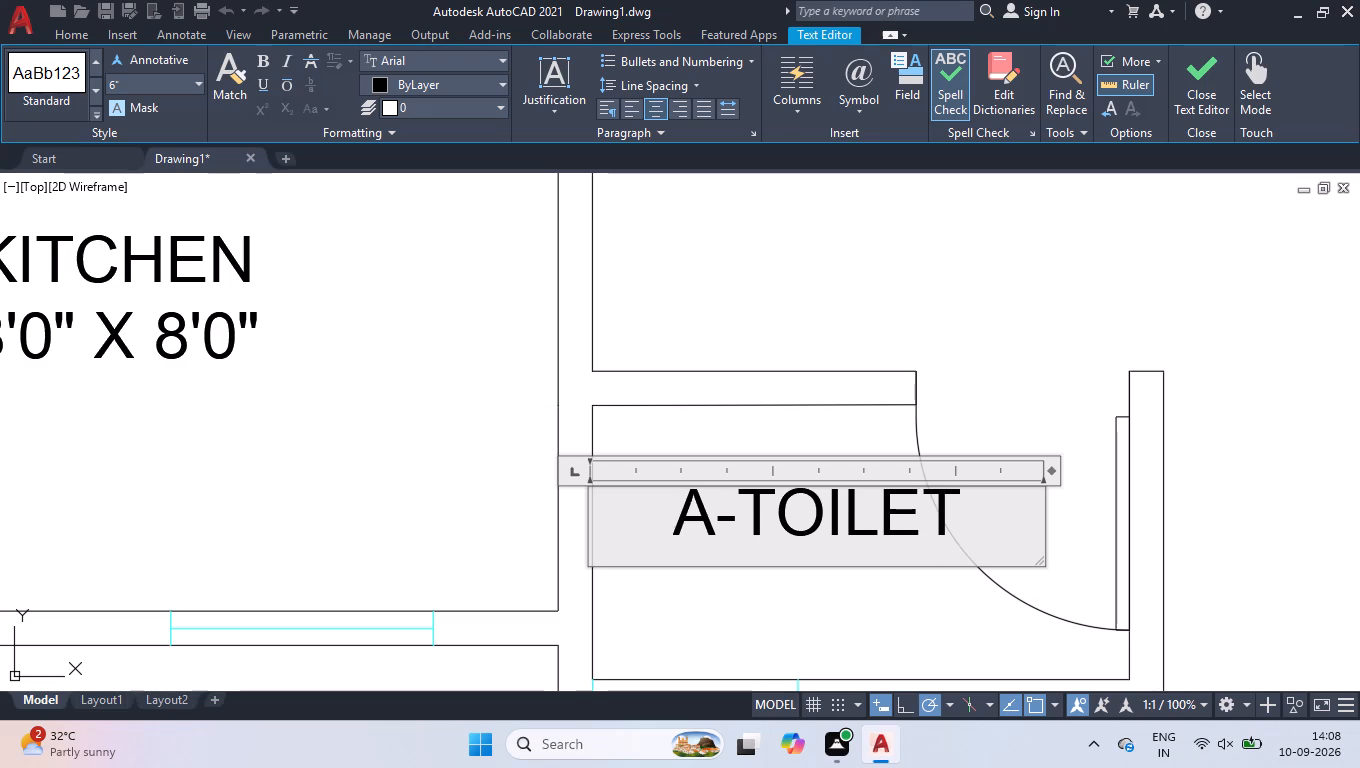
{"action": "key", "text": "Return"}
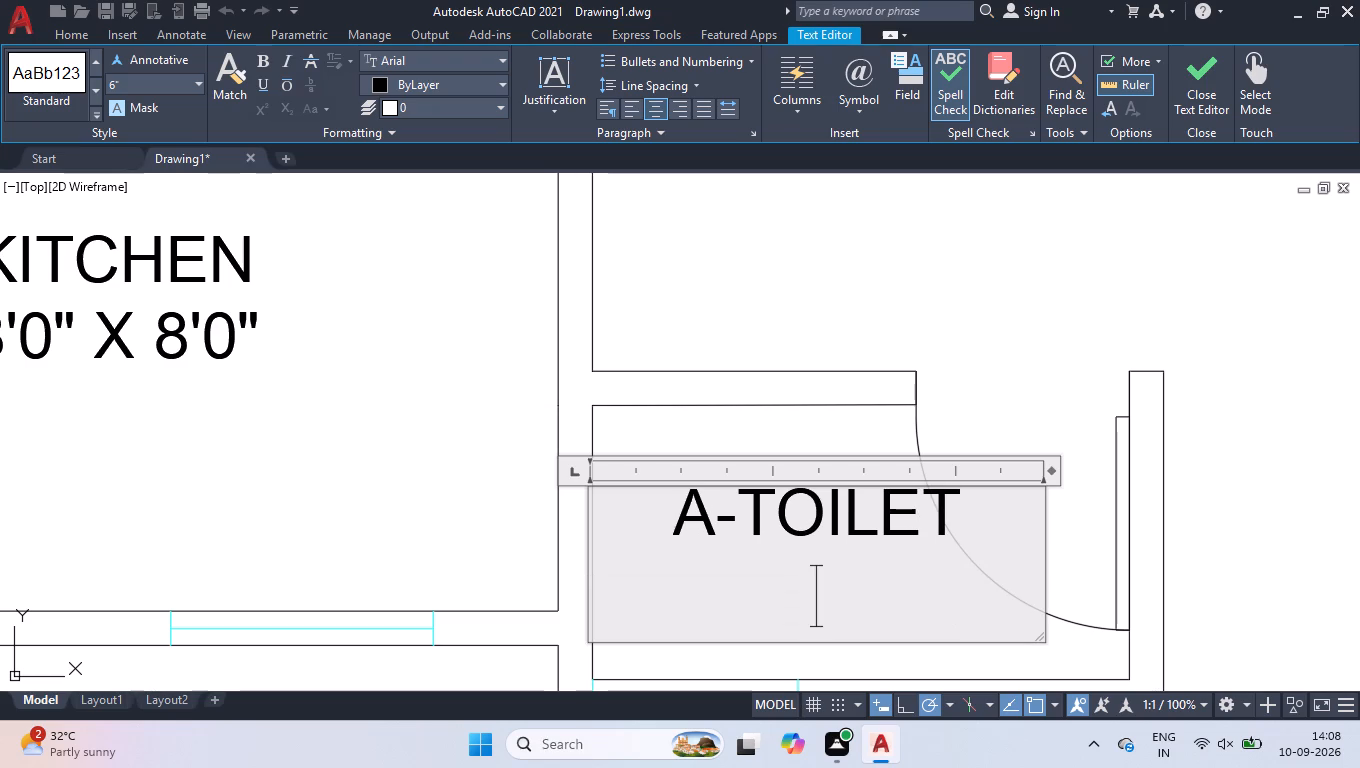
{"action": "key", "text": "5"}
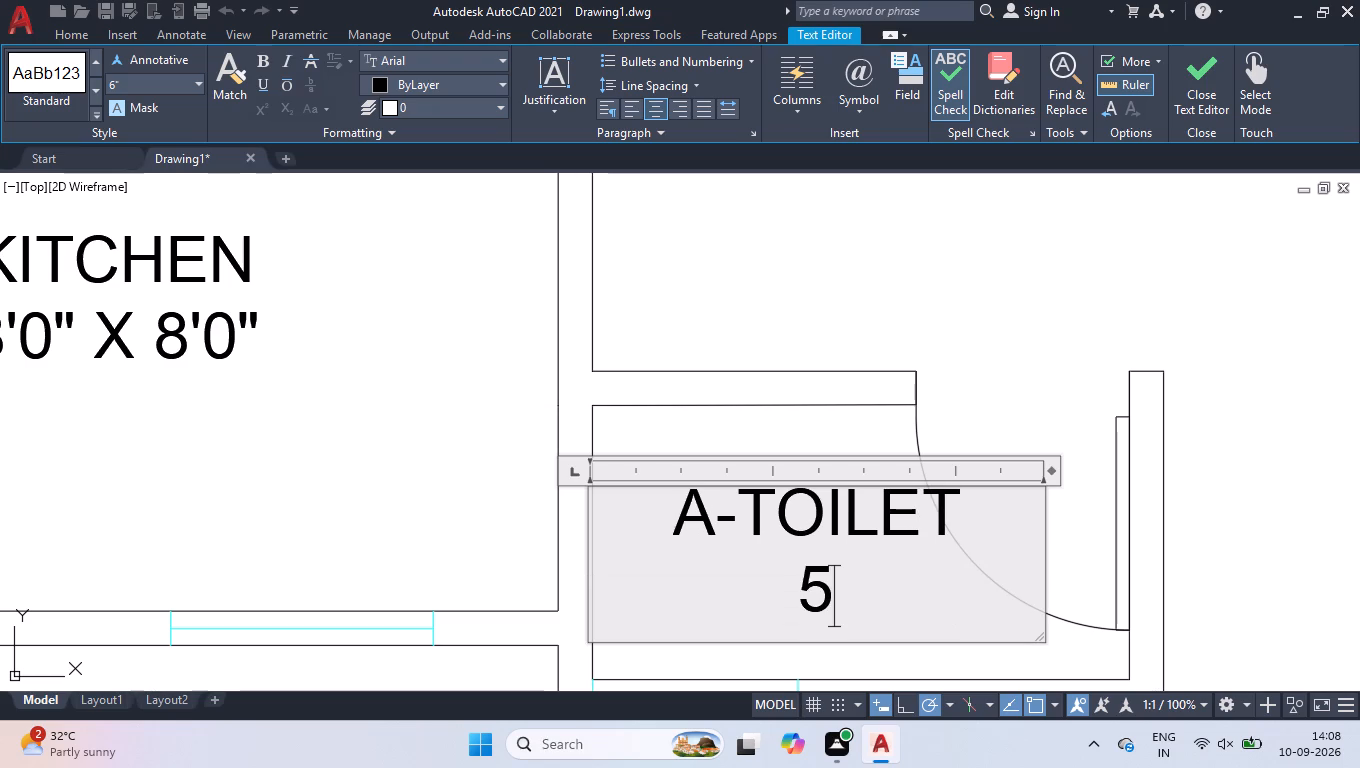
{"action": "type", "text": "'6\""}
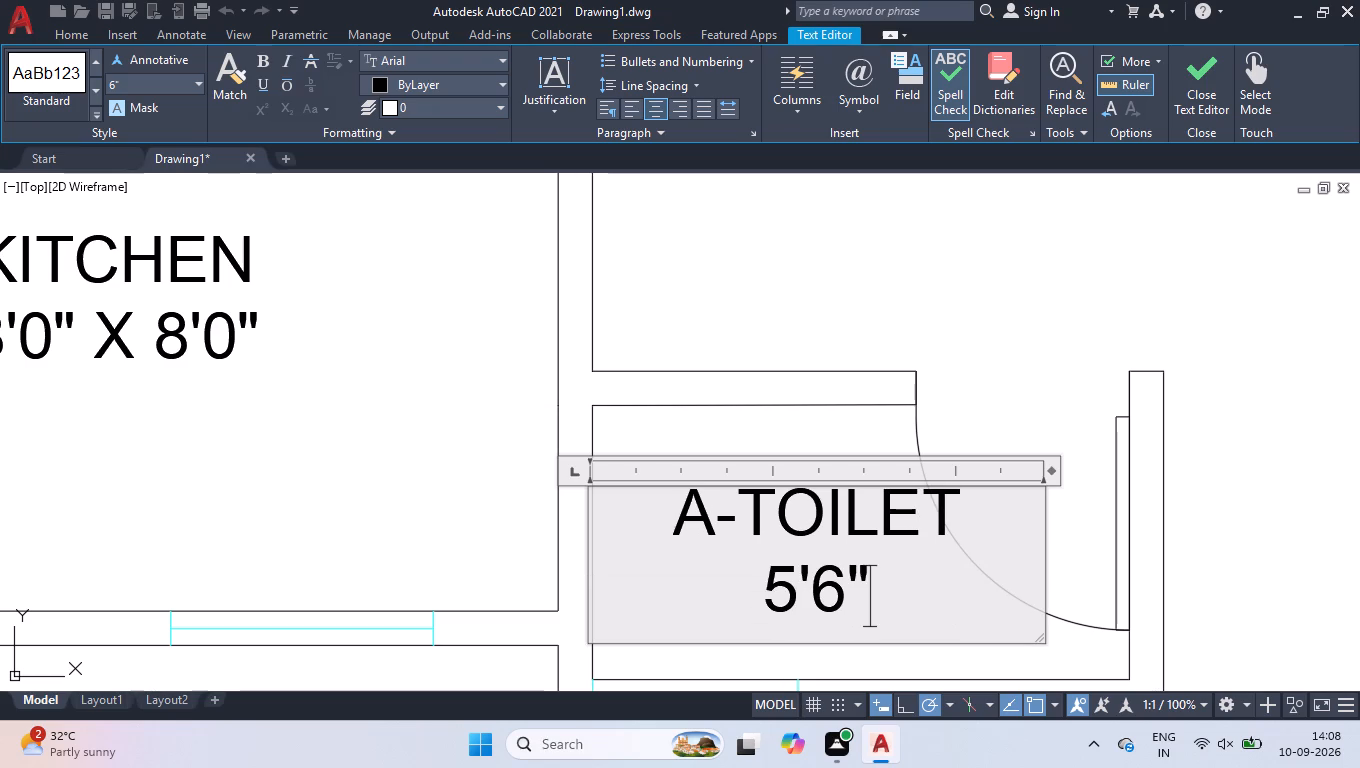
{"action": "key", "text": "space"}
{"action": "key", "text": "space"}
{"action": "key", "text": "BackSpace"}
{"action": "type", "text": "X"}
{"action": "key", "text": "space"}
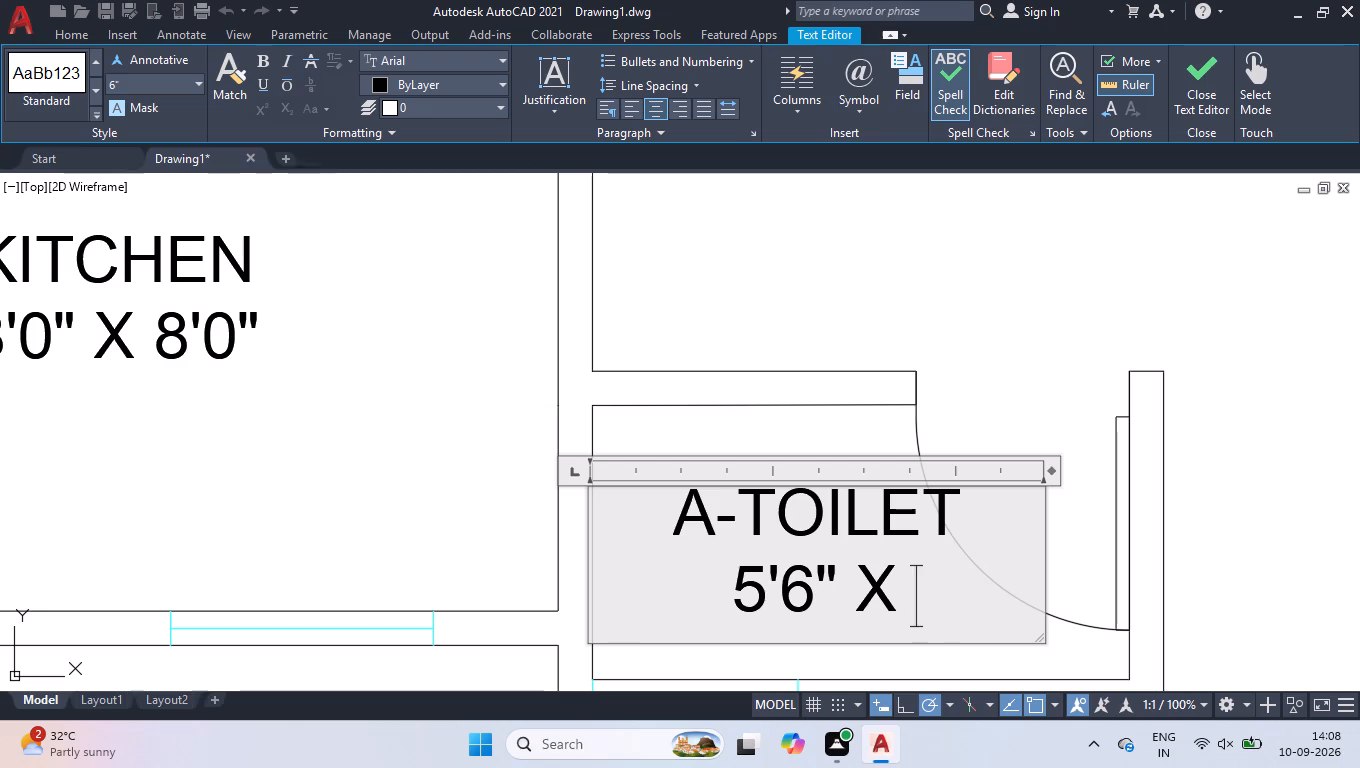
{"action": "type", "text": "3'6\""}
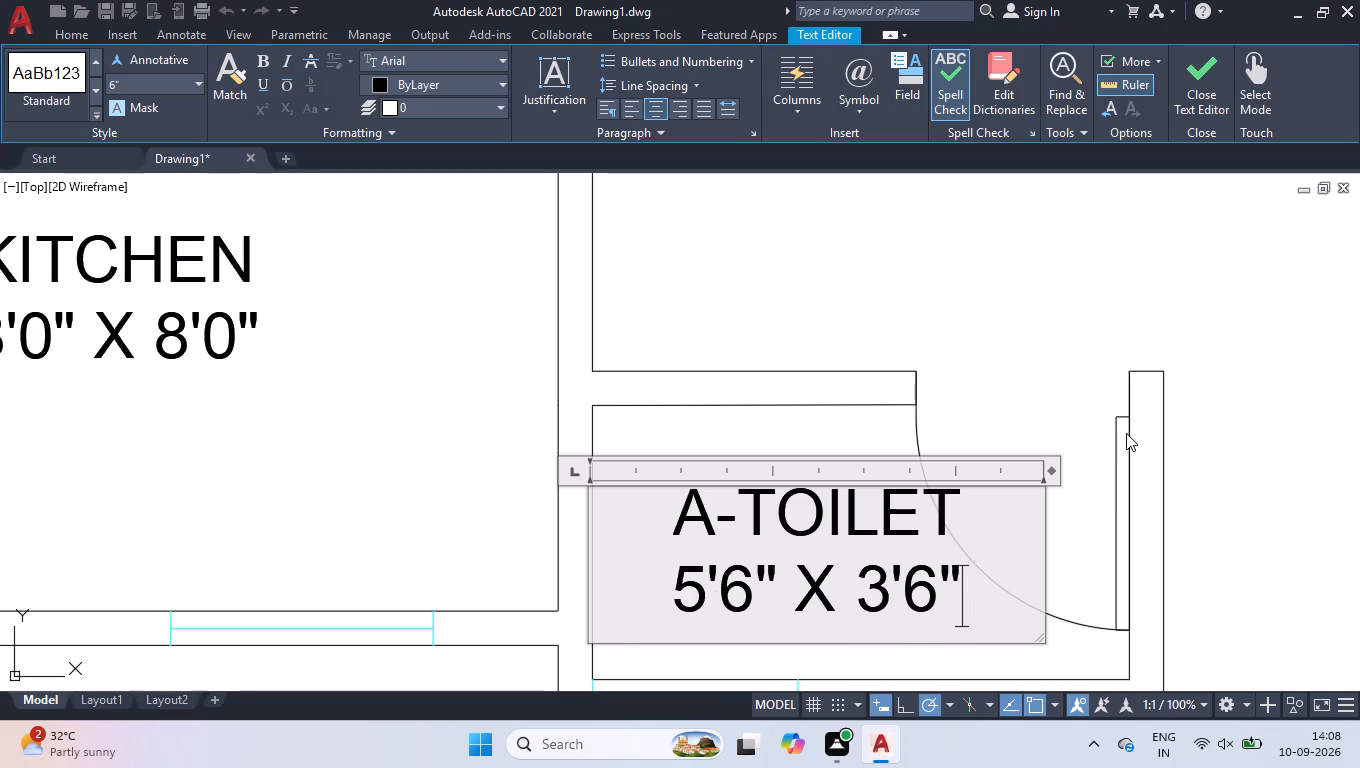
Narrow the A-TOILET label's text frame to fit closely around its text and finish editing it.
{"action": "left_click_drag", "start_coordinate": [1051, 468], "coordinate": [954, 478]}
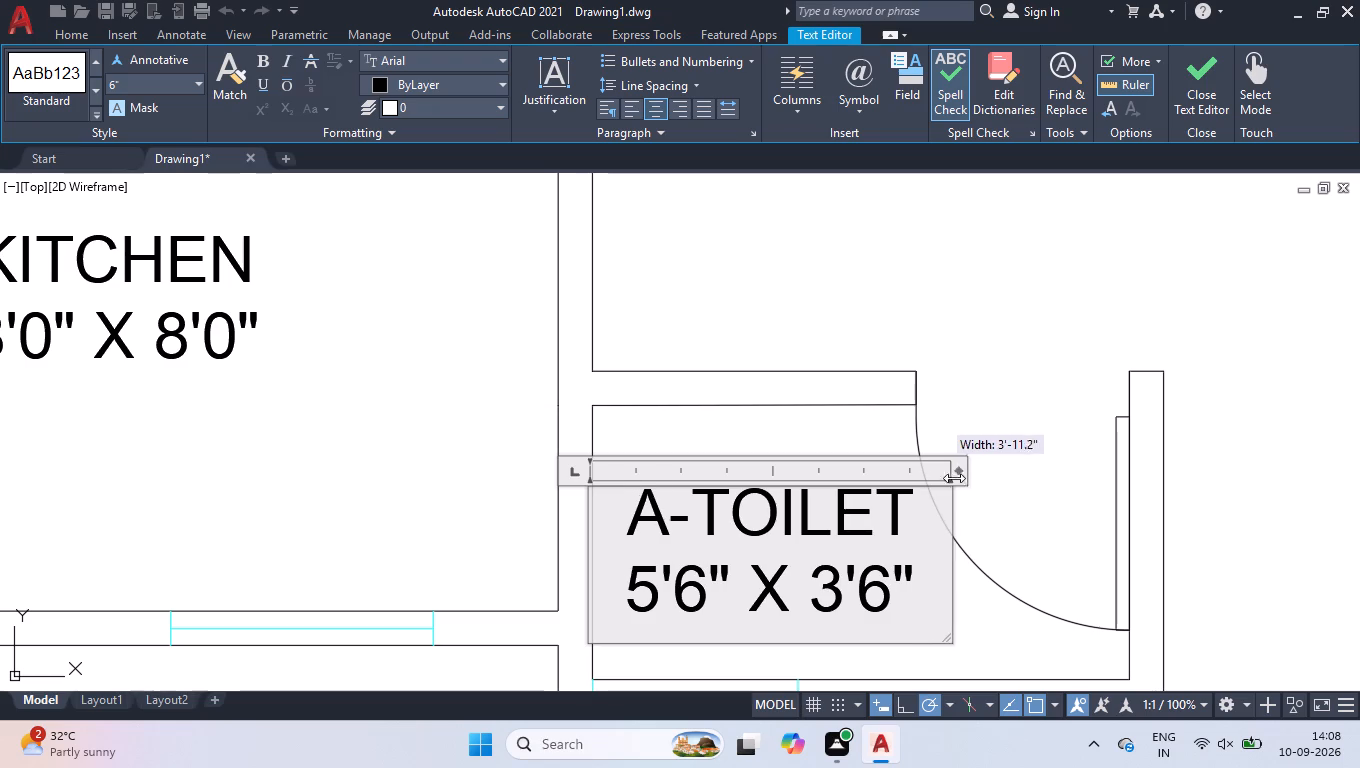
{"action": "left_click_drag", "start_coordinate": [954, 478], "coordinate": [930, 482]}
{"action": "left_click", "coordinate": [981, 415]}
Set the size in the right lower unit's bottom outer bedroom label to 10'6" X 10'0".
{"action": "scroll", "coordinate": [981, 416], "scroll_direction": "down", "scroll_amount": 3}
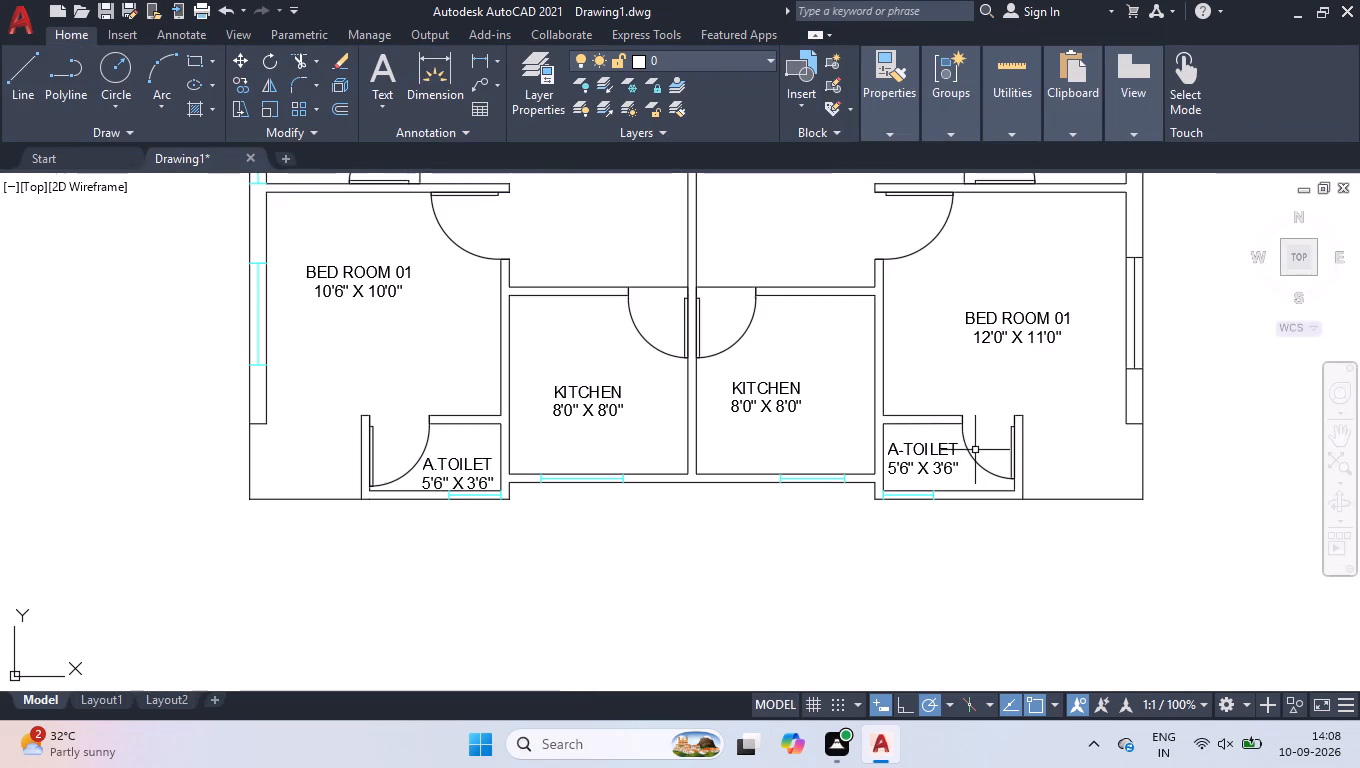
{"action": "scroll", "coordinate": [1011, 274], "scroll_direction": "up", "scroll_amount": 2}
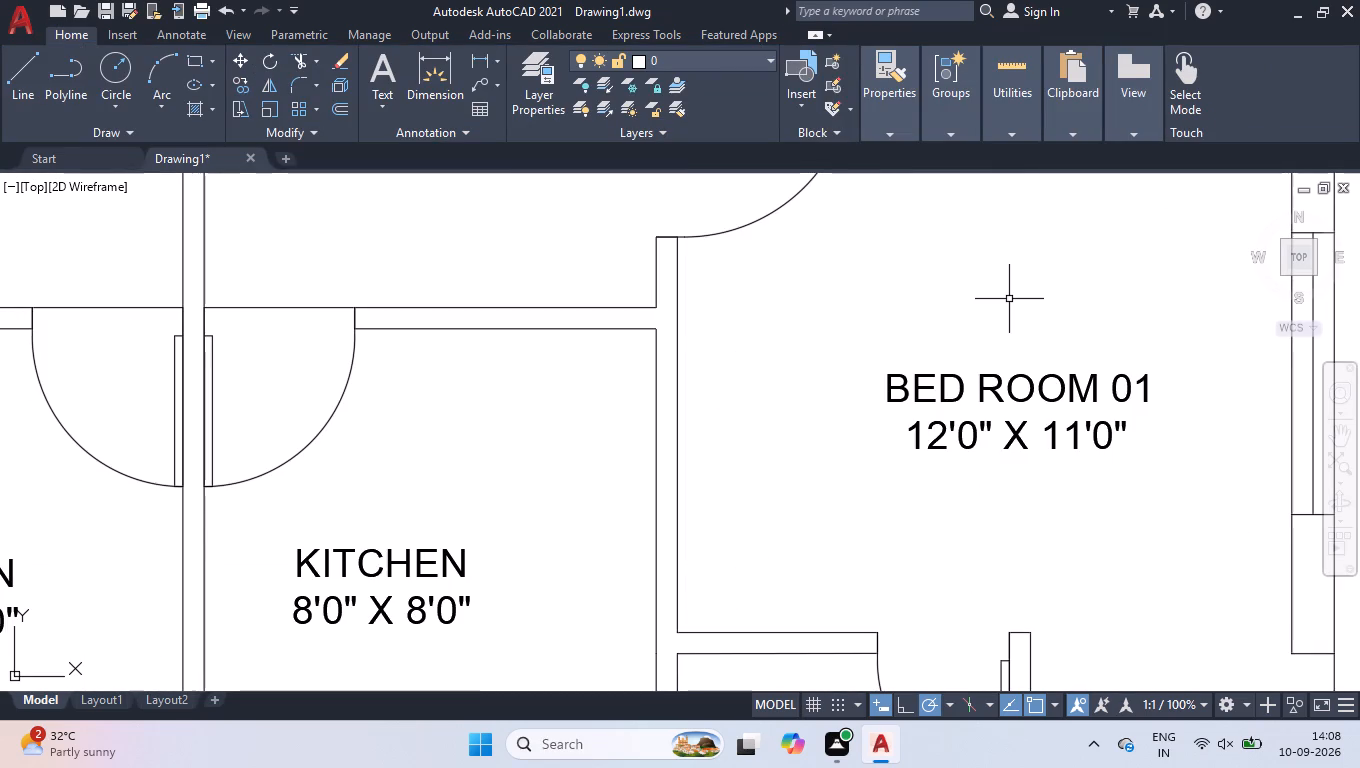
{"action": "double_click", "coordinate": [1001, 385]}
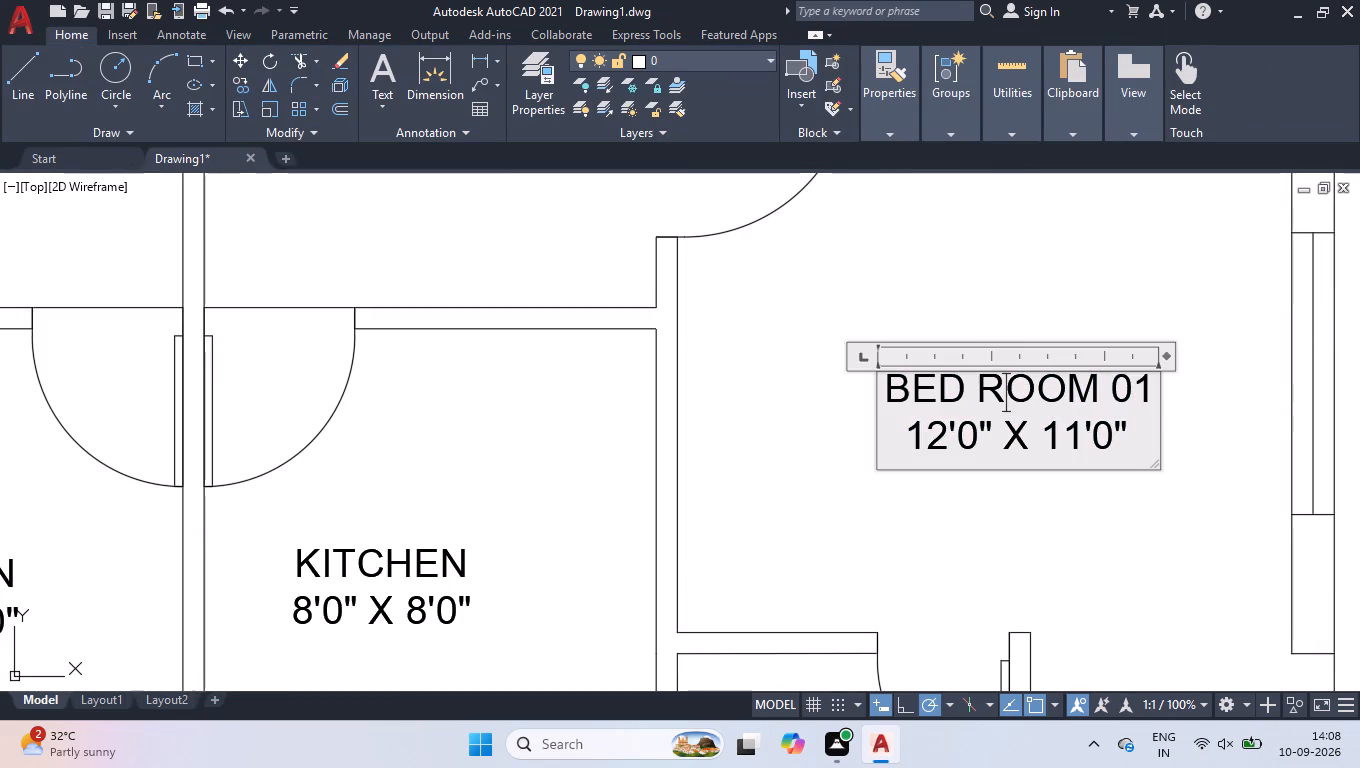
{"action": "left_click", "coordinate": [946, 438]}
{"action": "key", "text": "BackSpace"}
{"action": "key", "text": "0"}
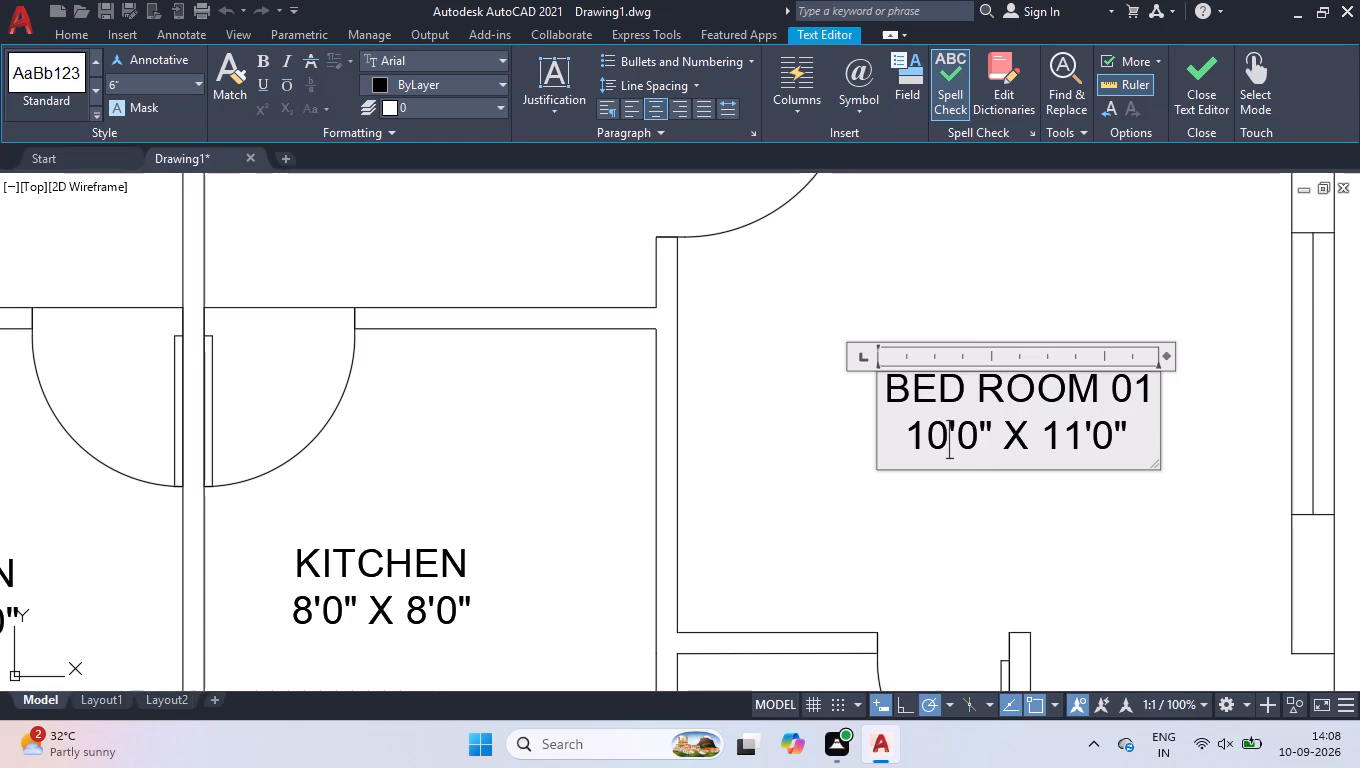
{"action": "key", "text": "Right"}
{"action": "key", "text": "Right"}
{"action": "key", "text": "BackSpace"}
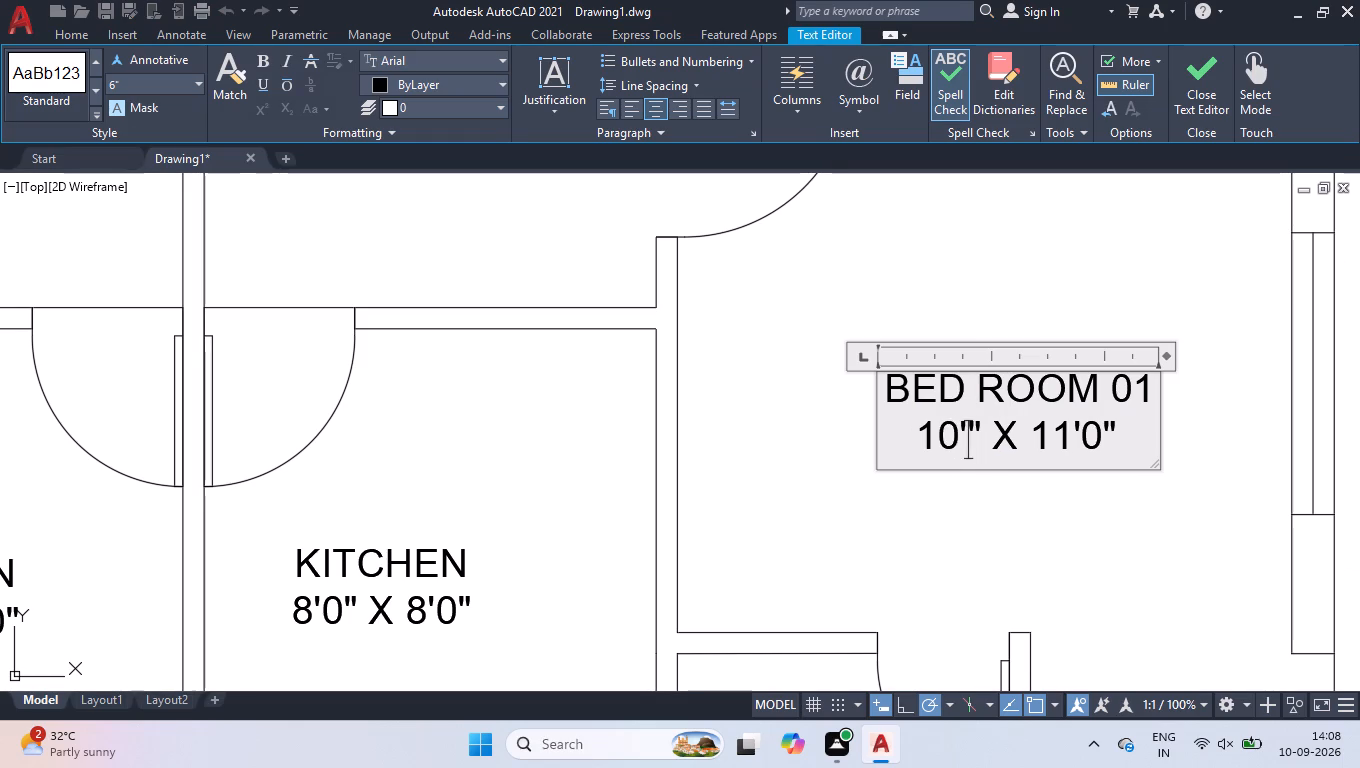
{"action": "key", "text": "6"}
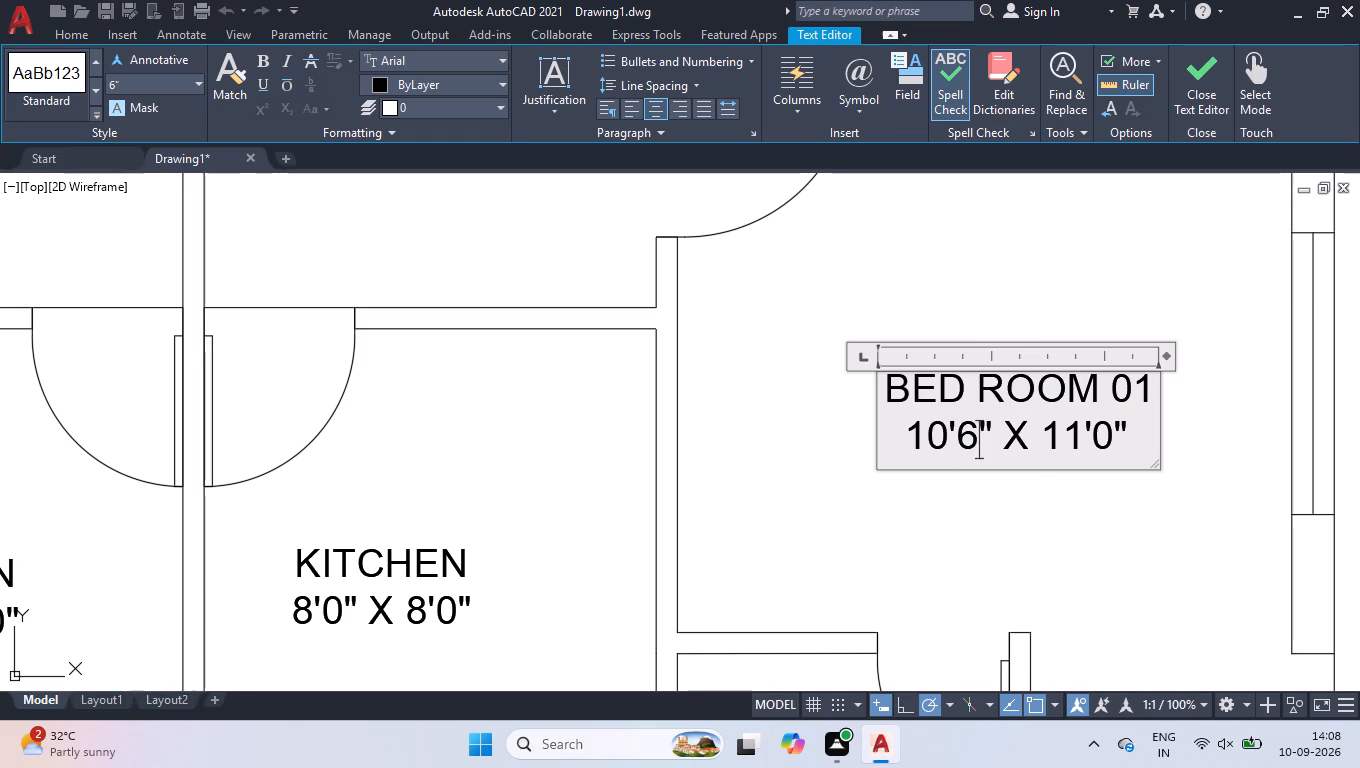
{"action": "left_click", "coordinate": [1081, 450]}
{"action": "key", "text": "BackSpace"}
{"action": "key", "text": "0"}
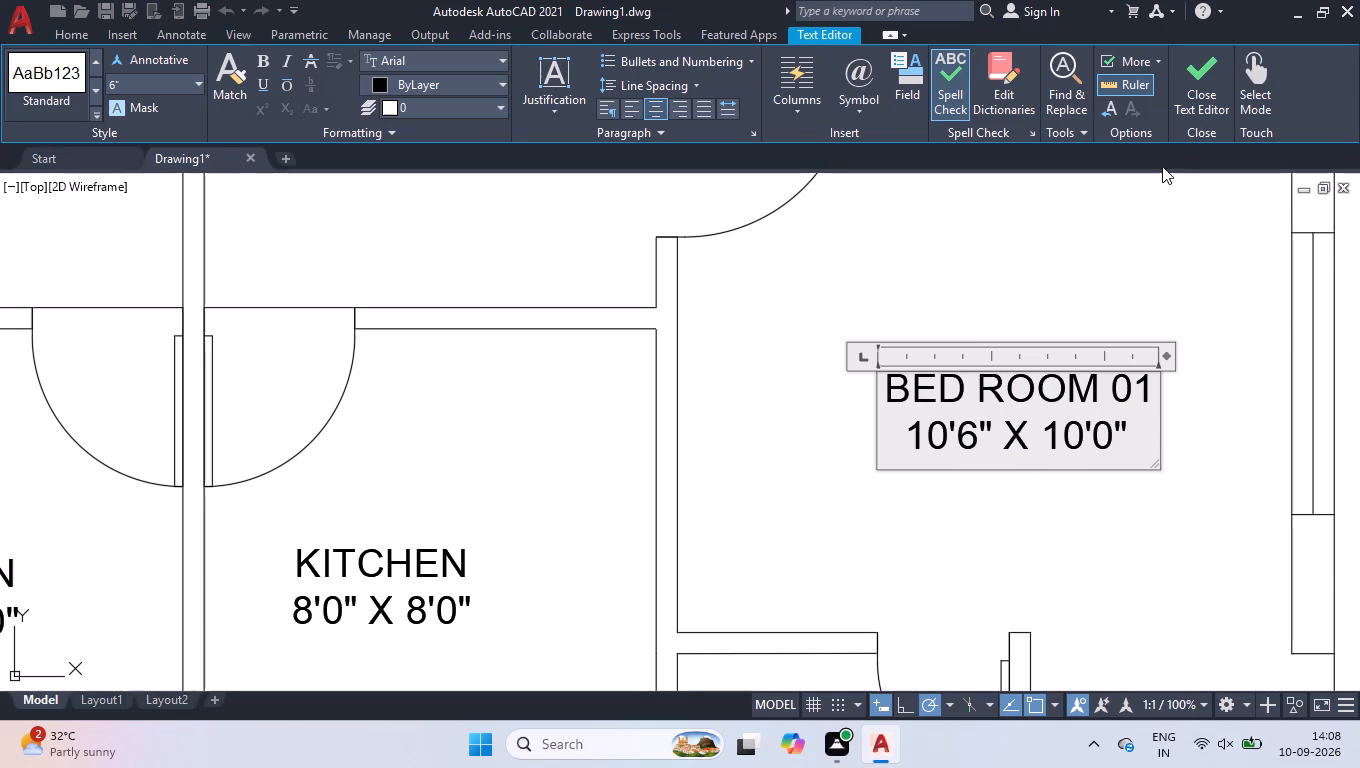
{"action": "left_click", "coordinate": [1074, 248]}
{"action": "scroll", "coordinate": [1033, 454], "scroll_direction": "down", "scroll_amount": 3}
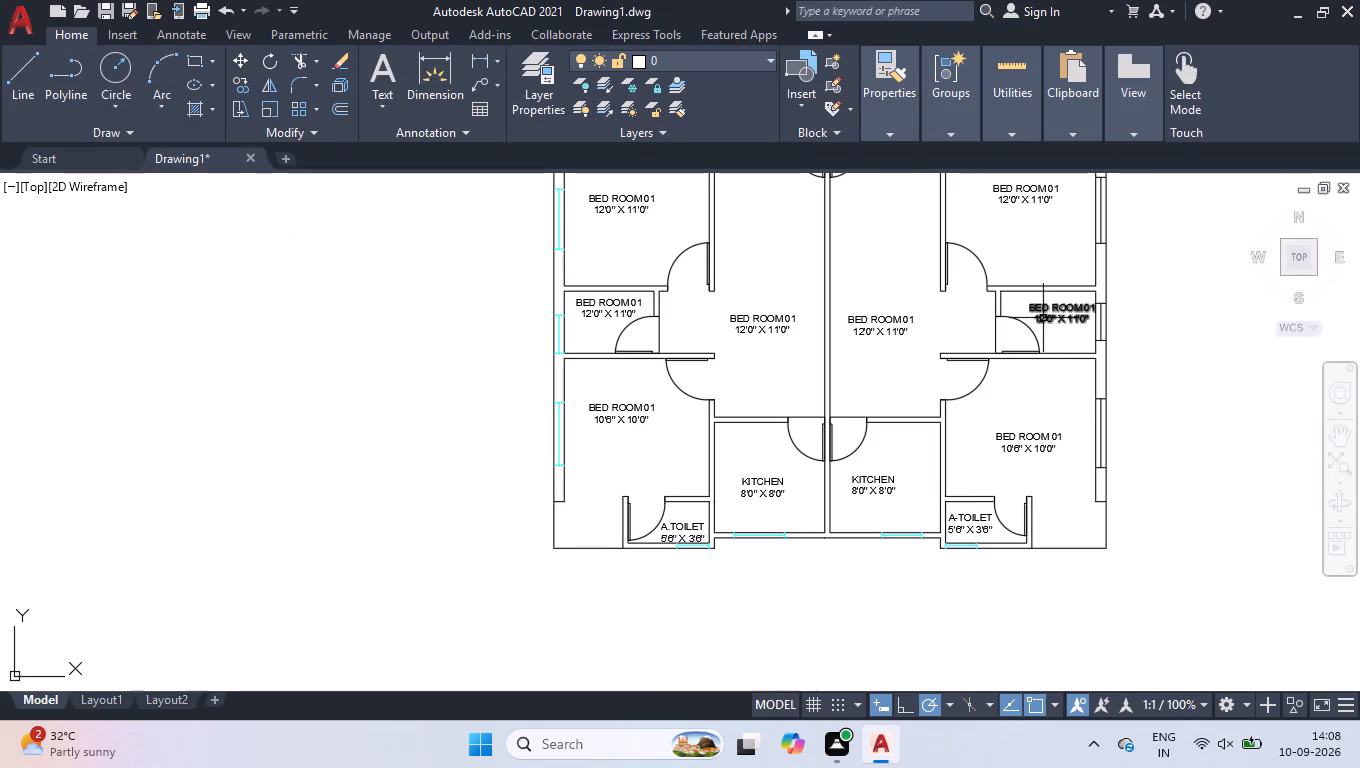
Replace the label in the right lower unit's small middle room with C.TOILET and 6'6" X 4'6" on two lines.
{"action": "scroll", "coordinate": [1071, 292], "scroll_direction": "up", "scroll_amount": 5}
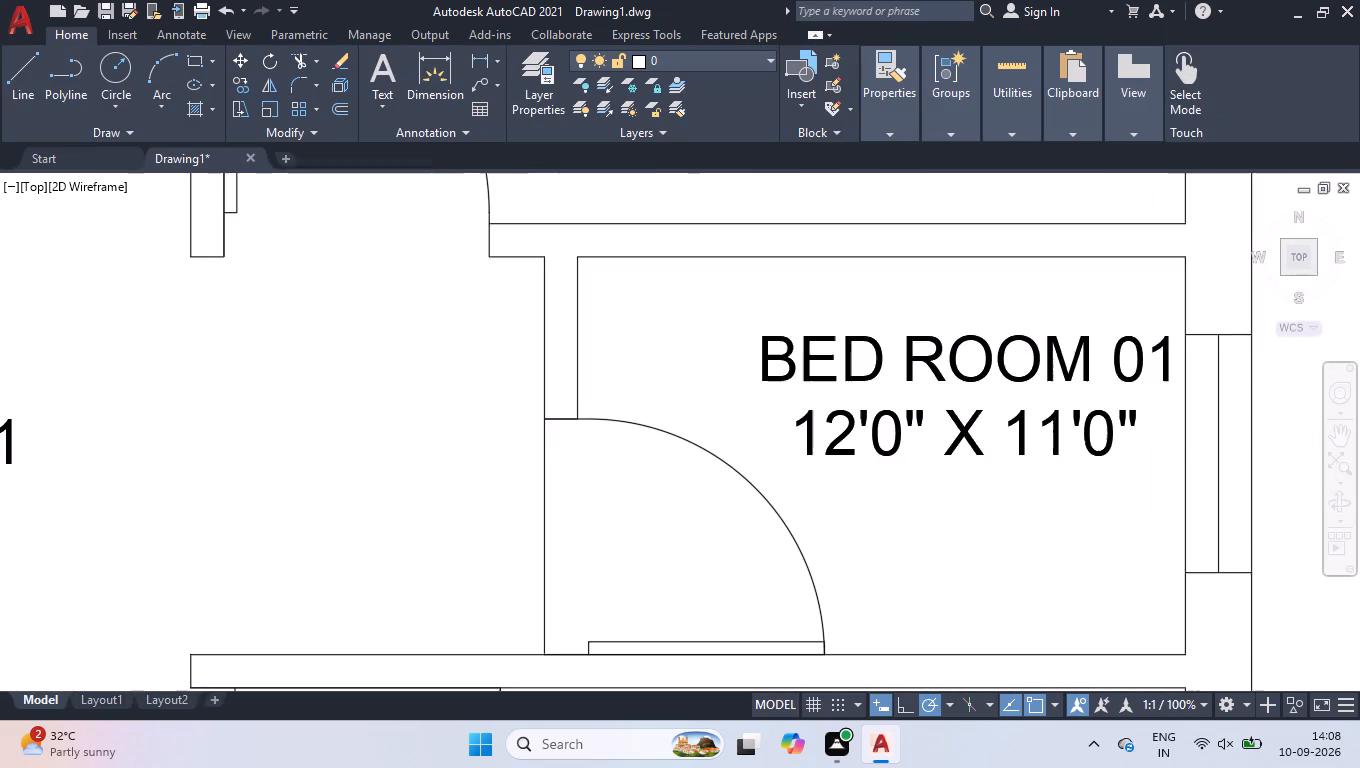
{"action": "double_click", "coordinate": [1086, 346]}
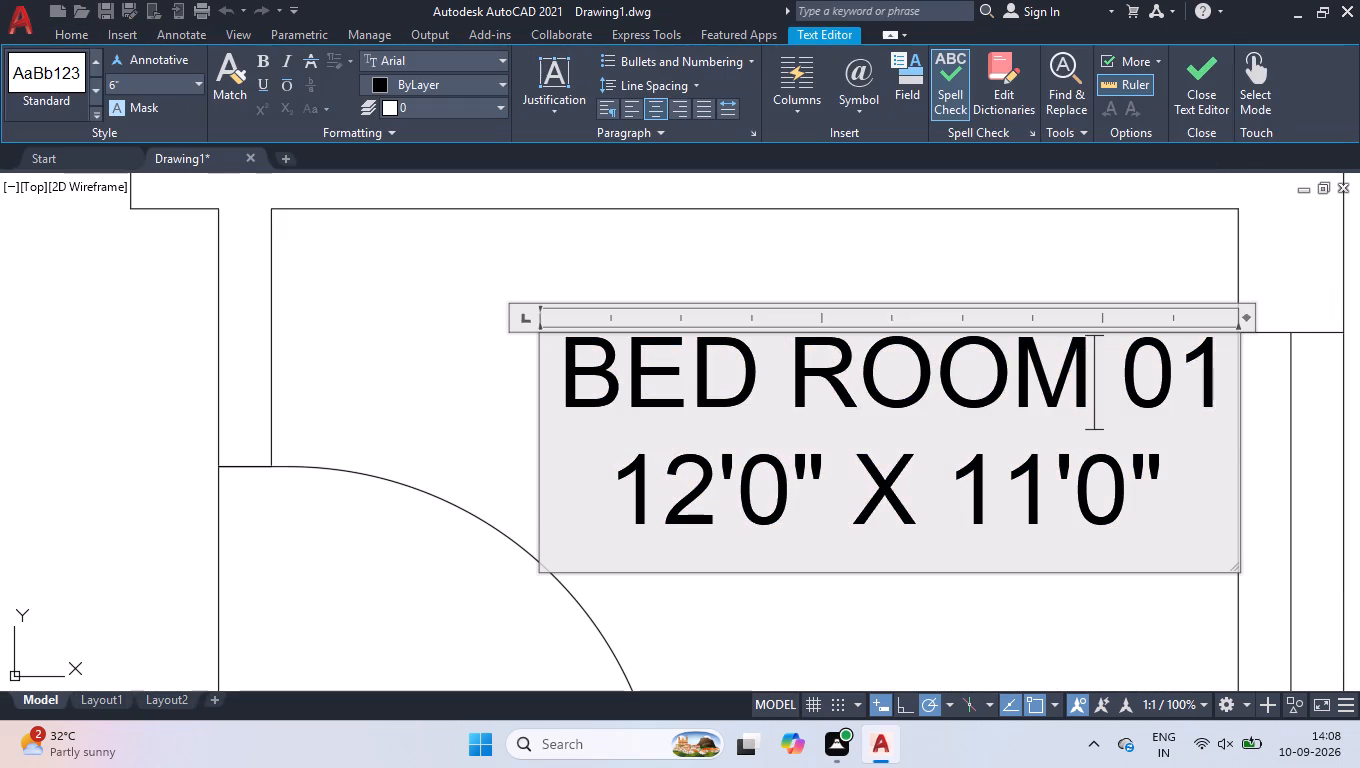
{"action": "key", "text": "ctrl+a"}
{"action": "key", "text": "c"}
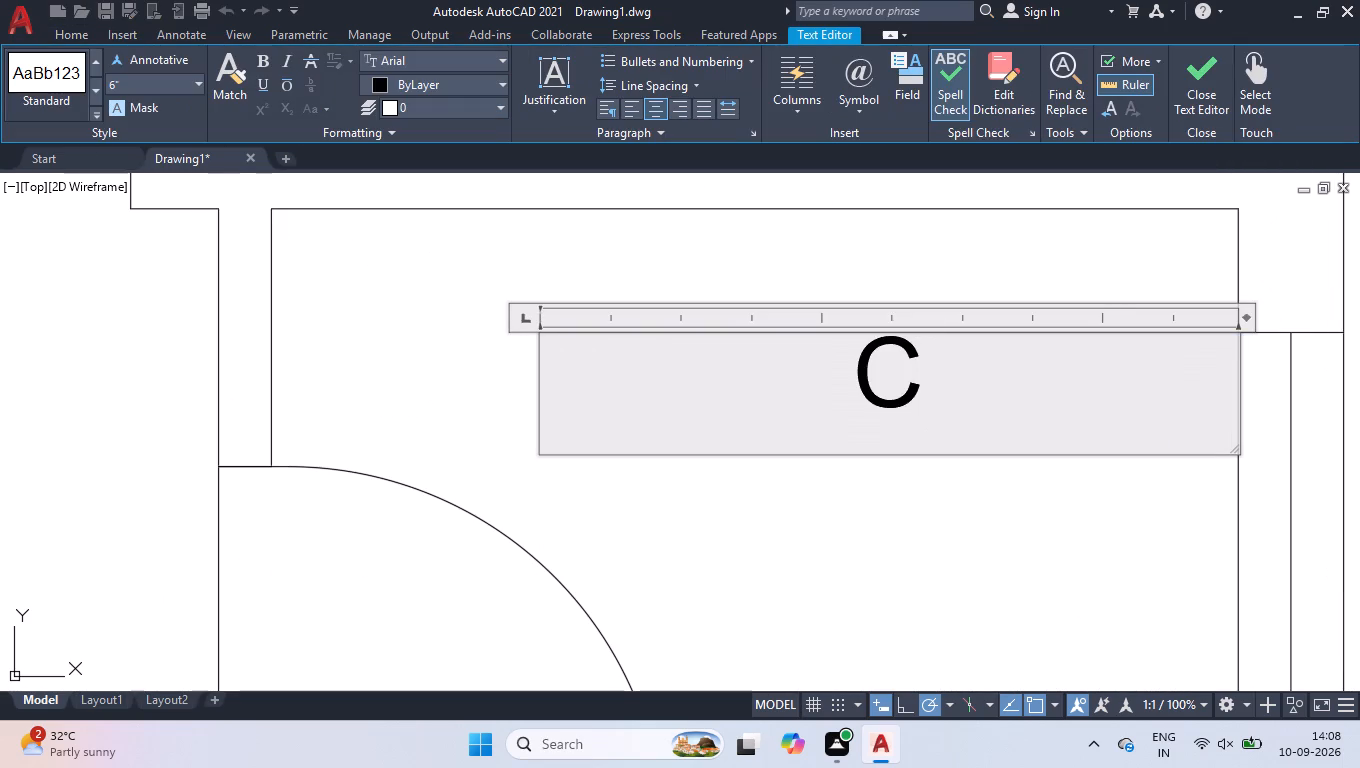
{"action": "type", "text": ".TOILET"}
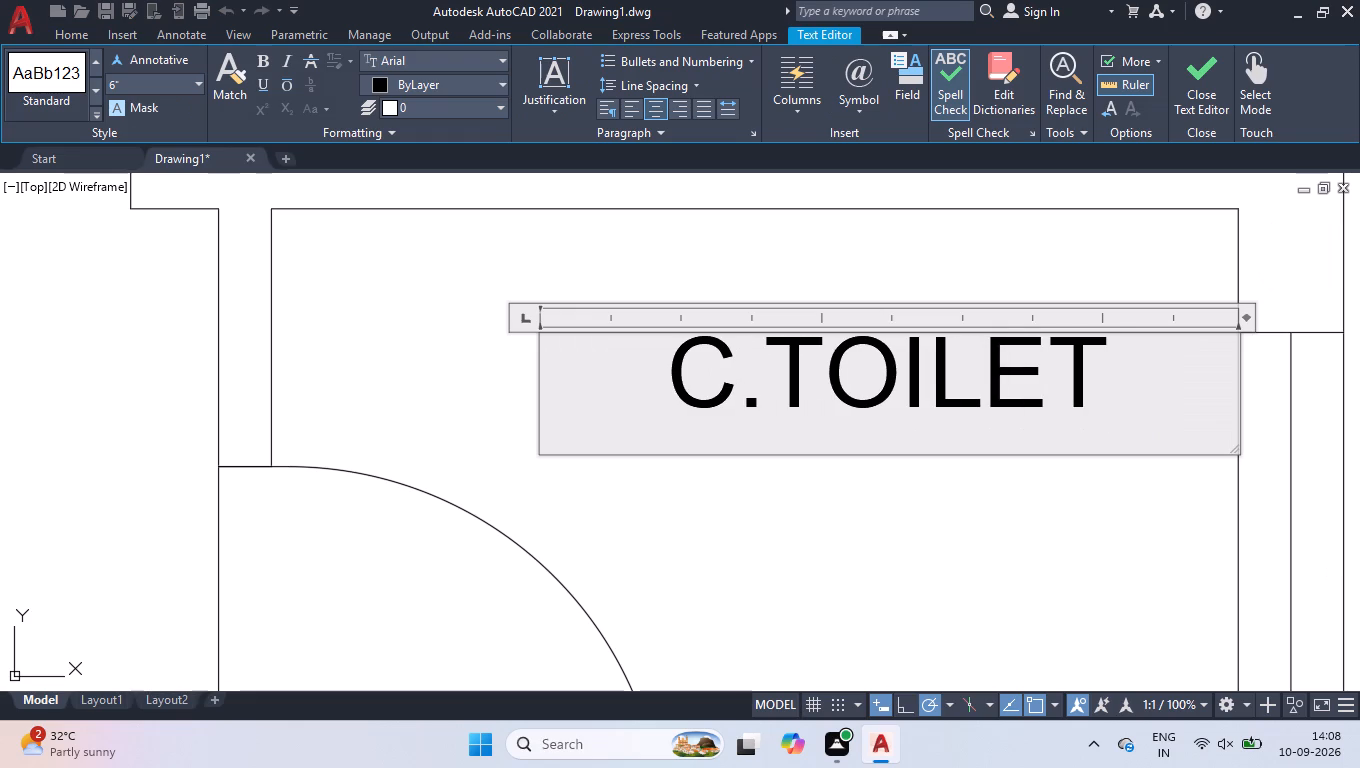
{"action": "key", "text": "Return"}
{"action": "key", "text": "6"}
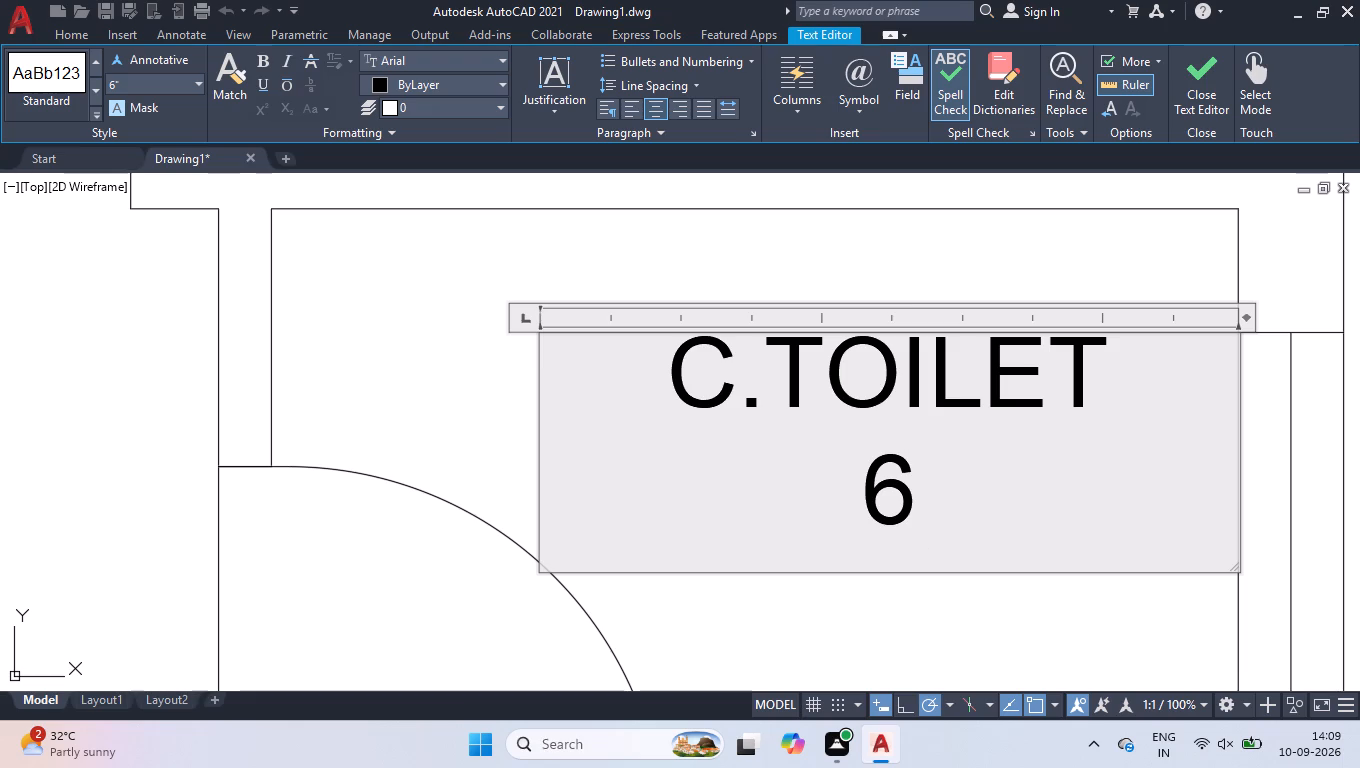
{"action": "type", "text": "'6"}
{"action": "type", "text": "\" X"}
{"action": "key", "text": "space"}
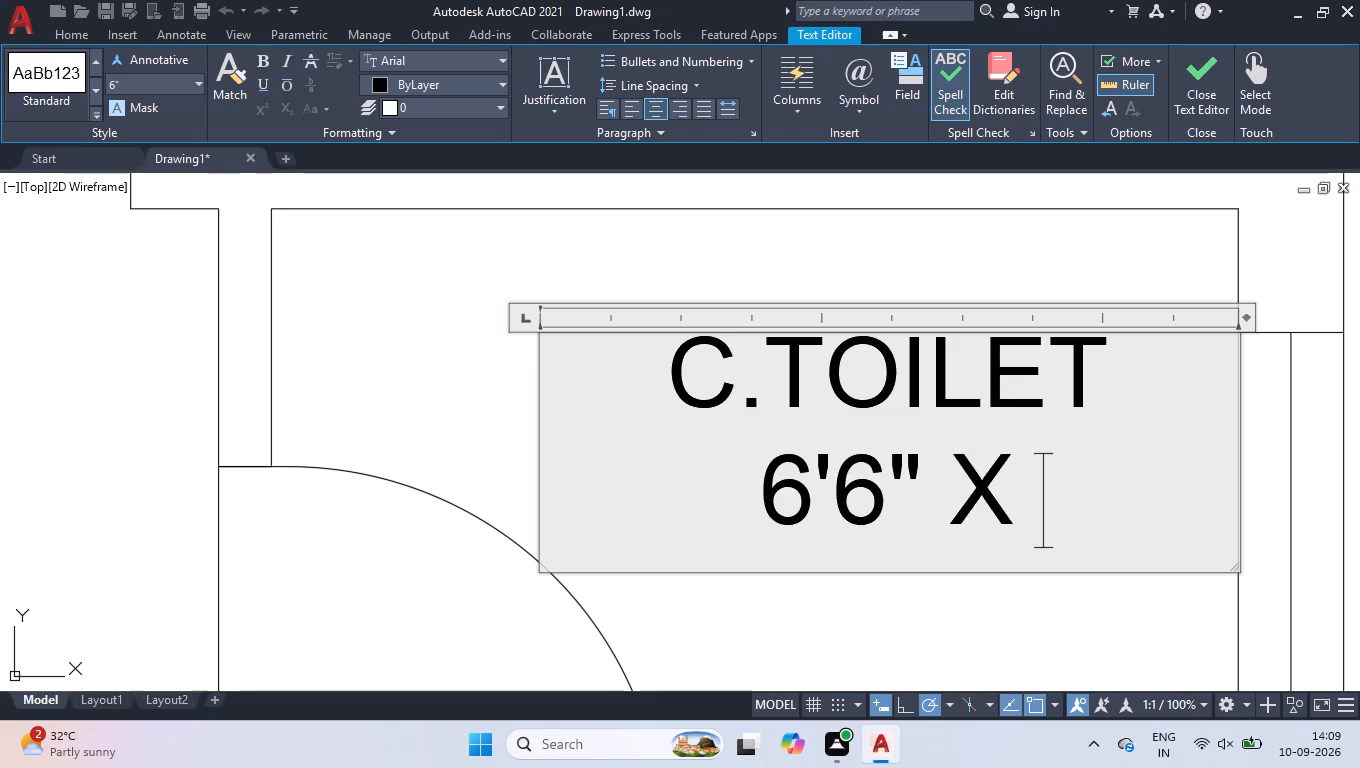
{"action": "key", "text": "4"}
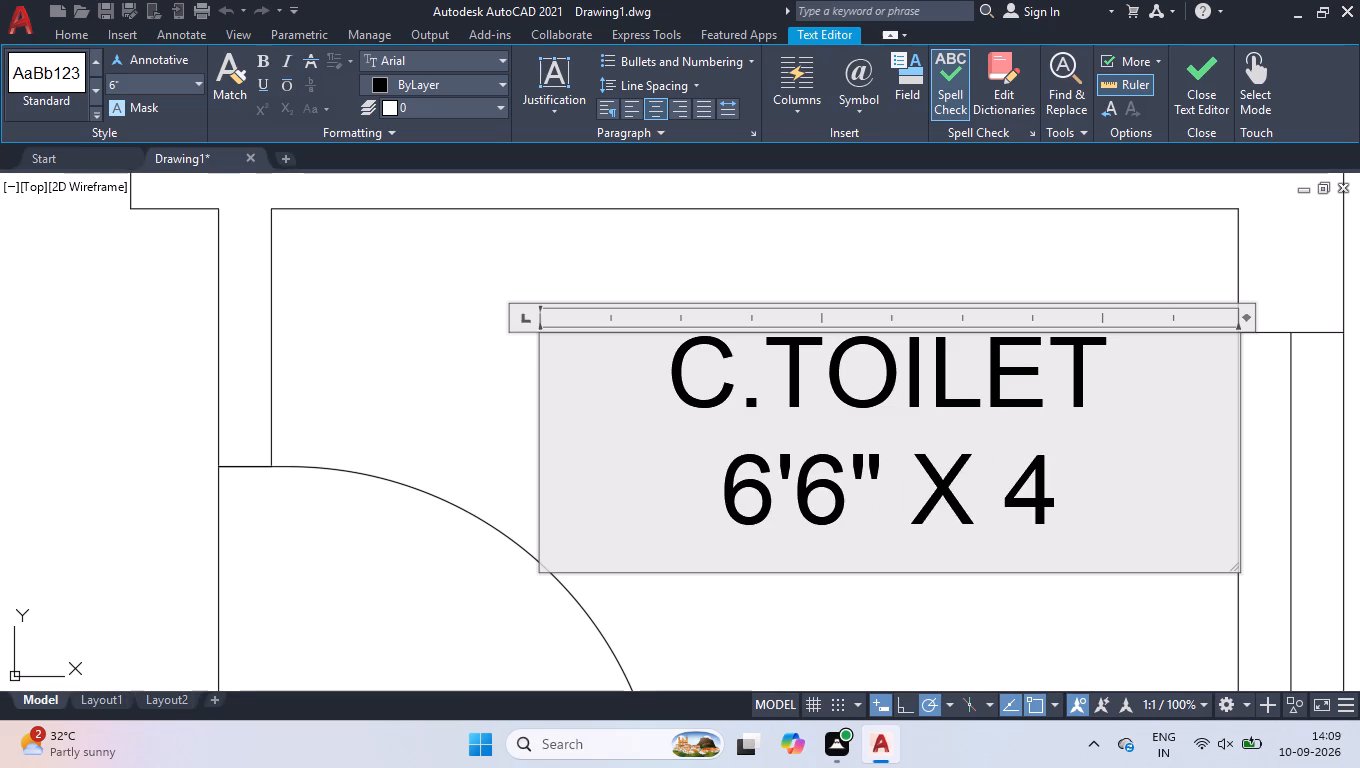
{"action": "type", "text": "'6\""}
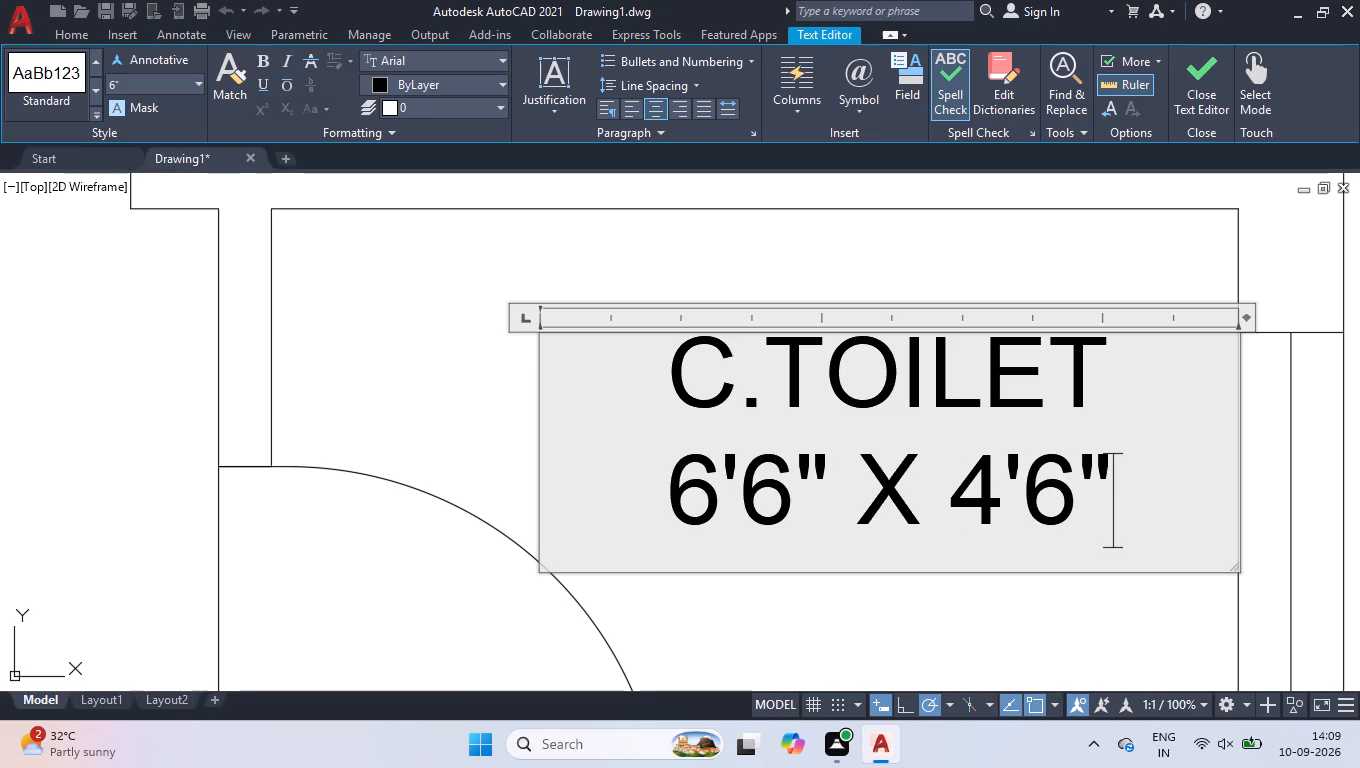
{"action": "left_click_drag", "start_coordinate": [262, 572], "coordinate": [268, 581]}
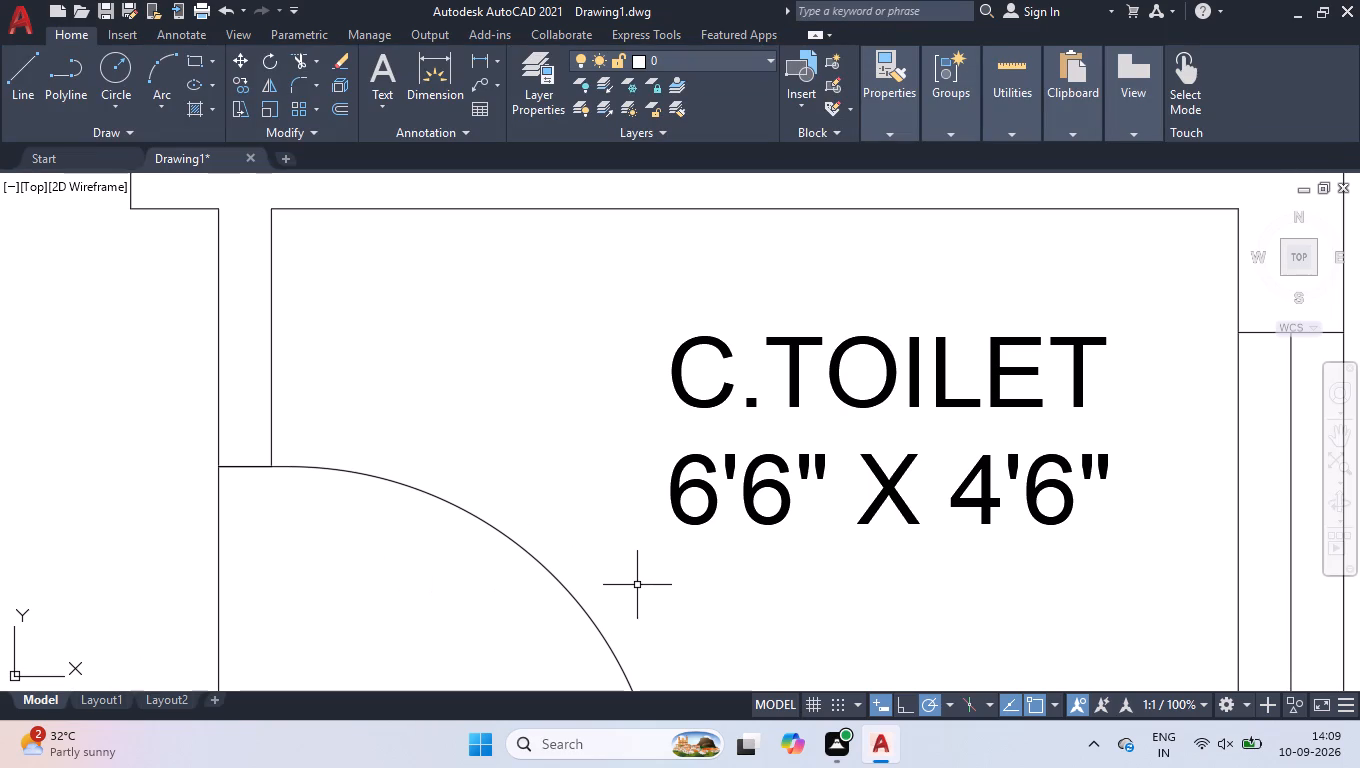
Replace the right lower unit's central hall label with LIVING / DINING and 19'6" X 8'0", widening its frame to fit the name on one line.
{"action": "scroll", "coordinate": [638, 582], "scroll_direction": "down", "scroll_amount": 2}
{"action": "scroll", "coordinate": [760, 561], "scroll_direction": "down", "scroll_amount": 2}
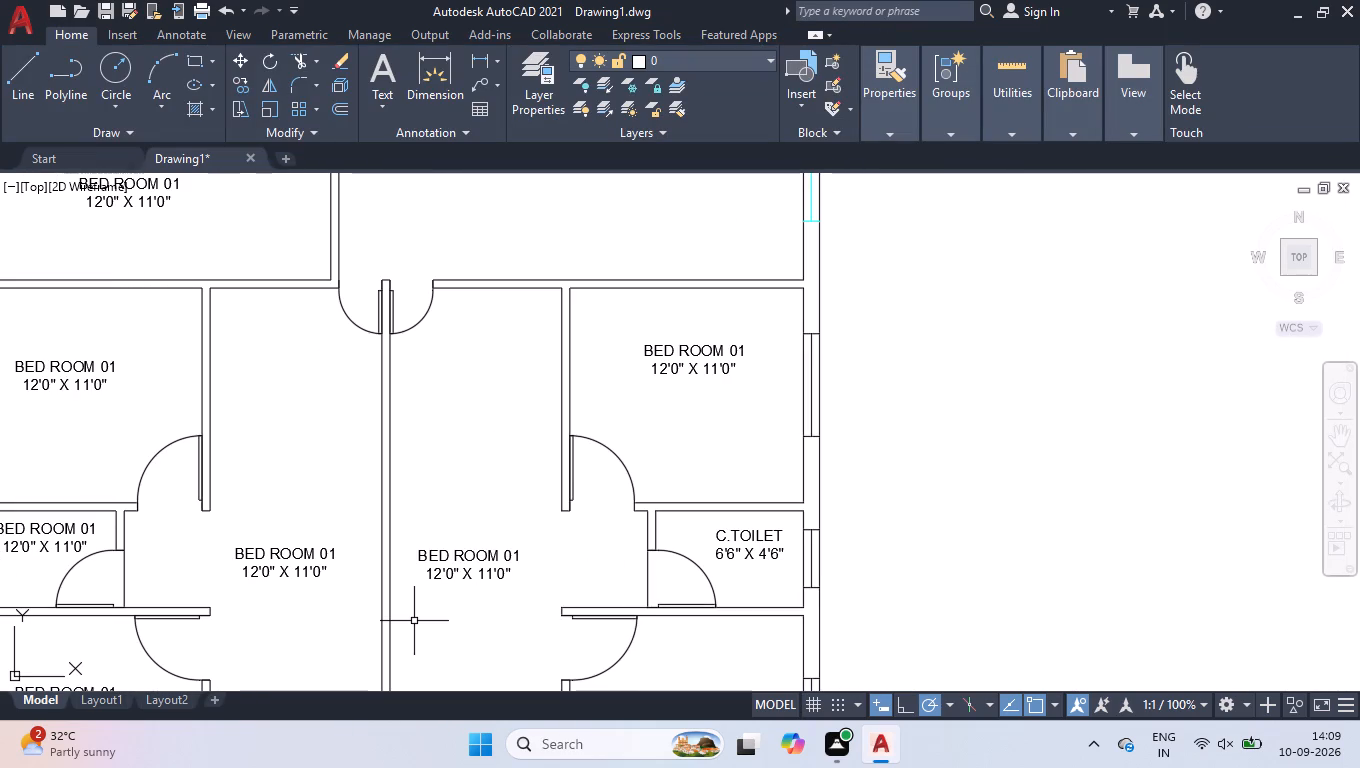
{"action": "scroll", "coordinate": [403, 564], "scroll_direction": "up", "scroll_amount": 1}
{"action": "double_click", "coordinate": [464, 549]}
{"action": "key", "text": "ctrl+a"}
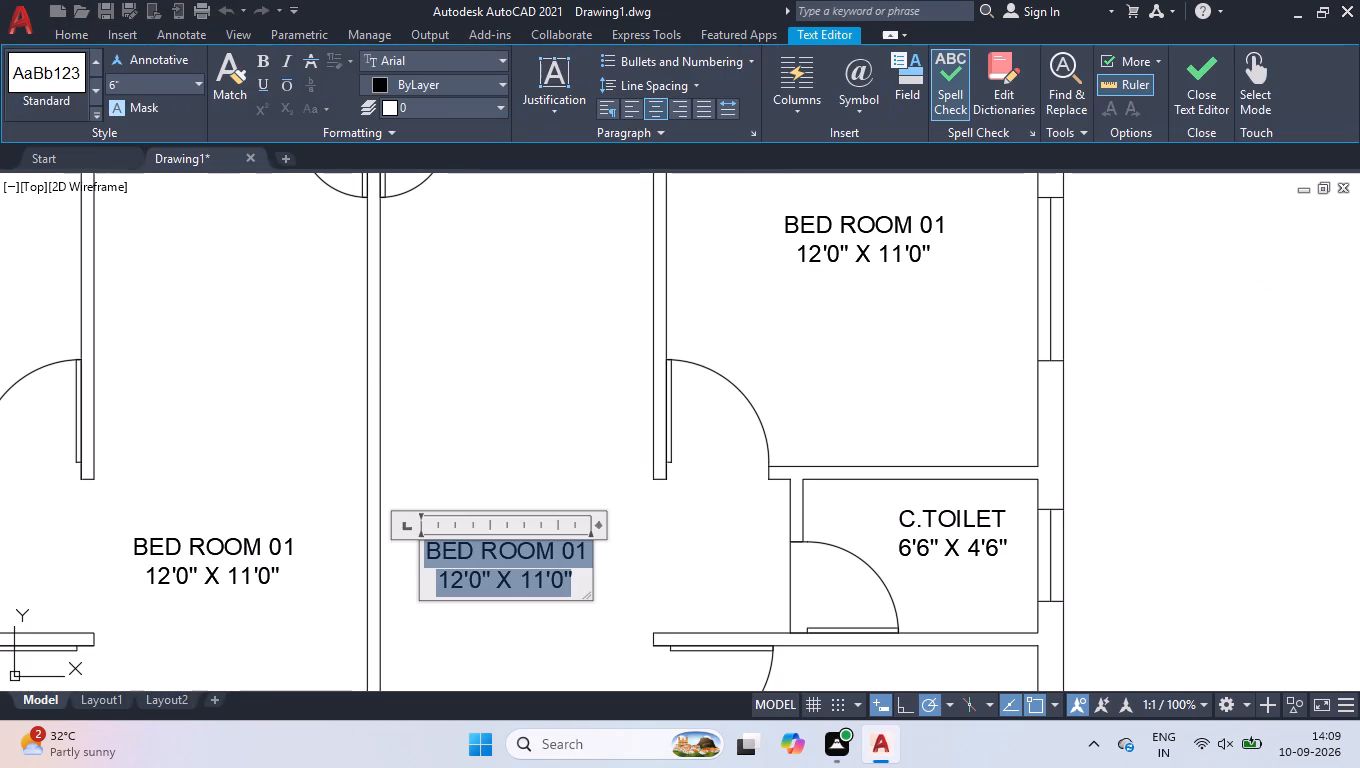
{"action": "type", "text": "LIVING / DININ"}
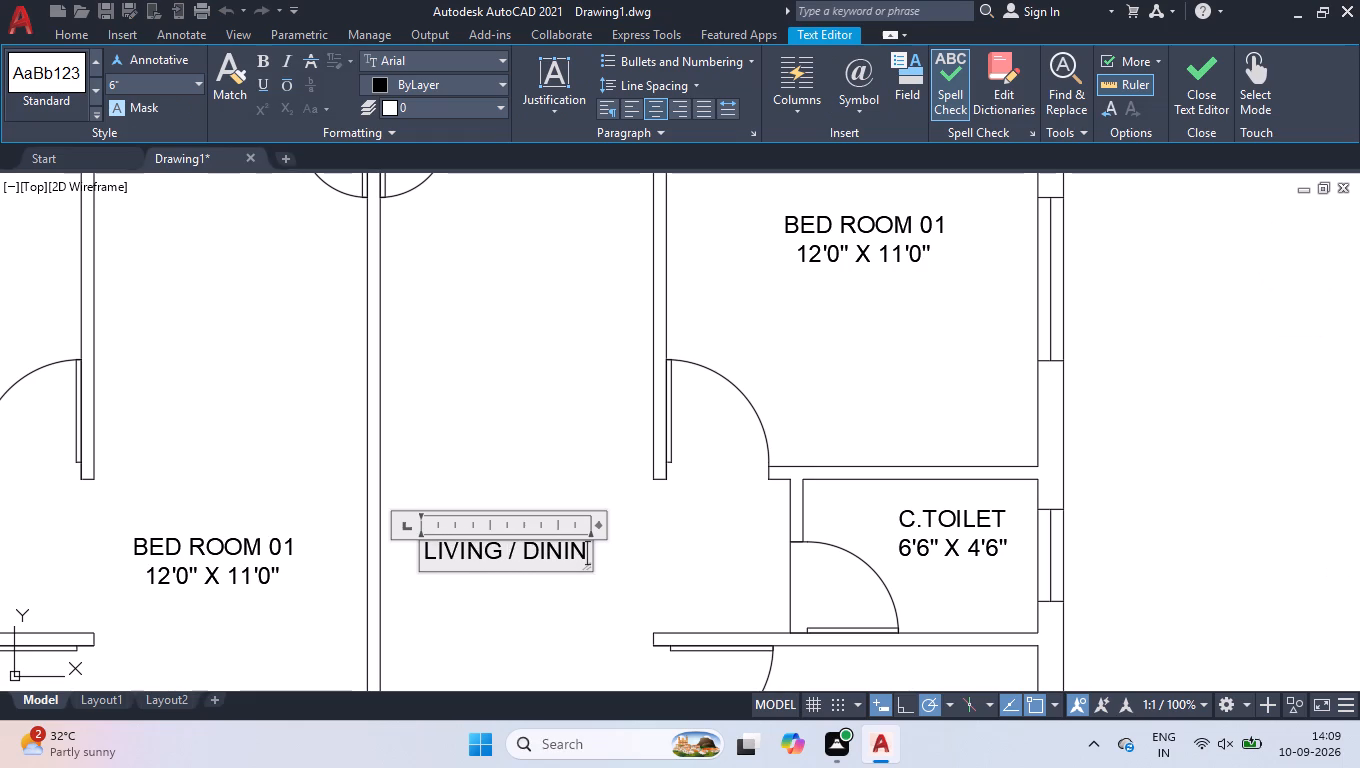
{"action": "key", "text": "g"}
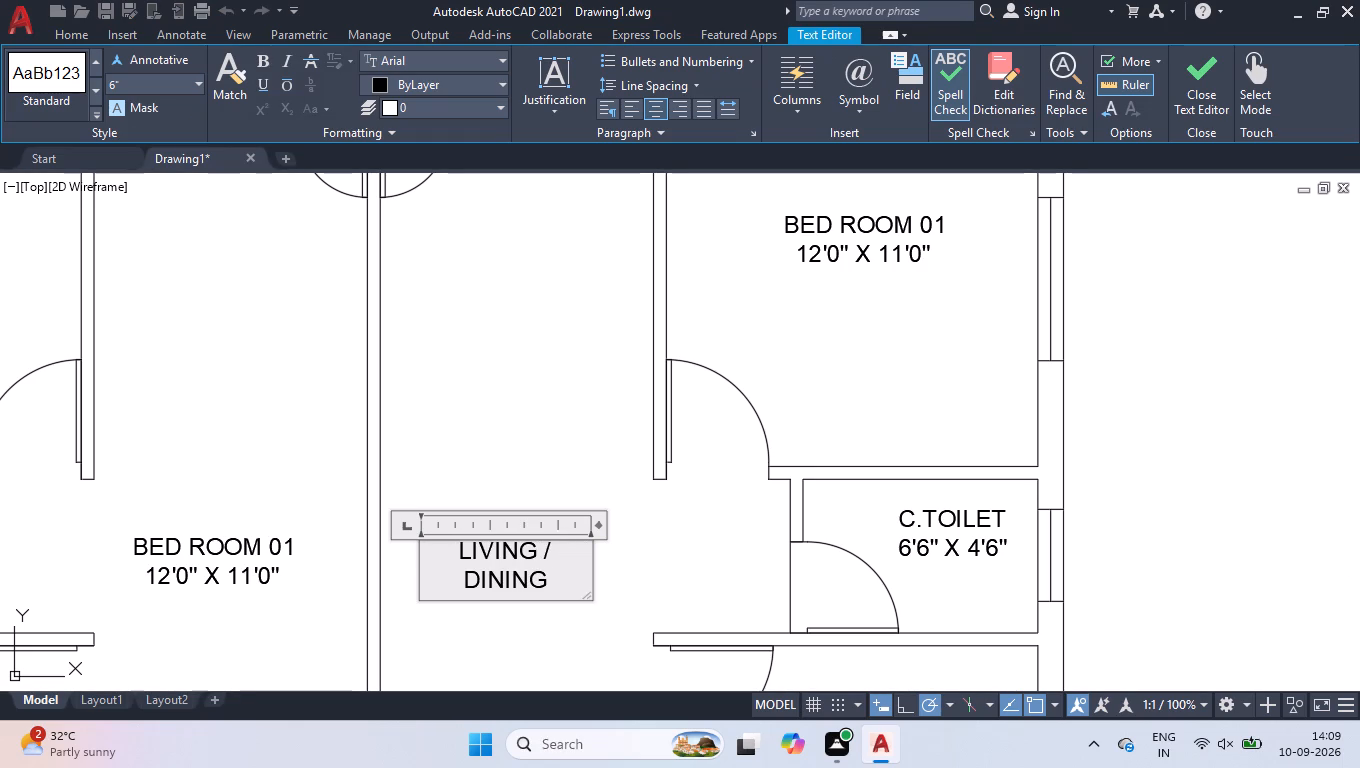
{"action": "key", "text": "Return"}
{"action": "key", "text": "1"}
{"action": "type", "text": "9'6\" X"}
{"action": "key", "text": "space"}
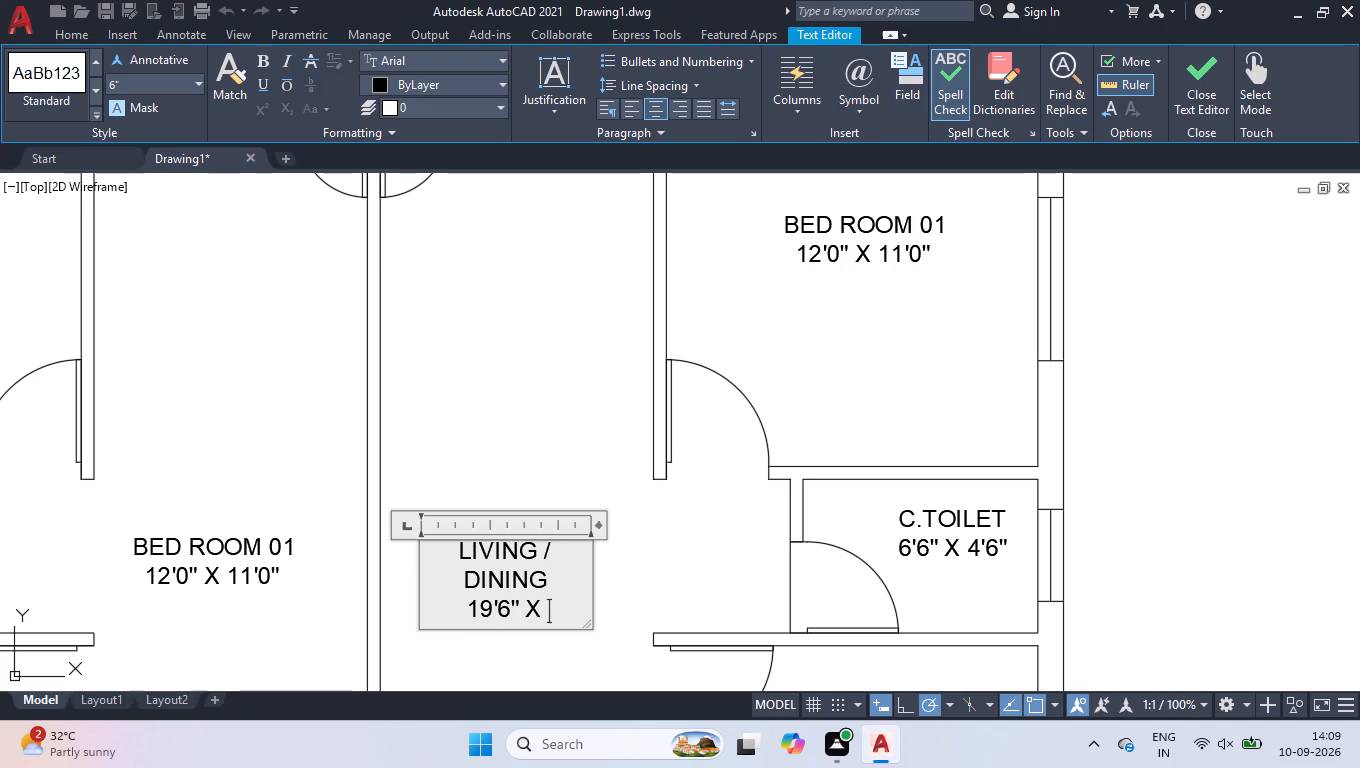
{"action": "type", "text": "8'0\""}
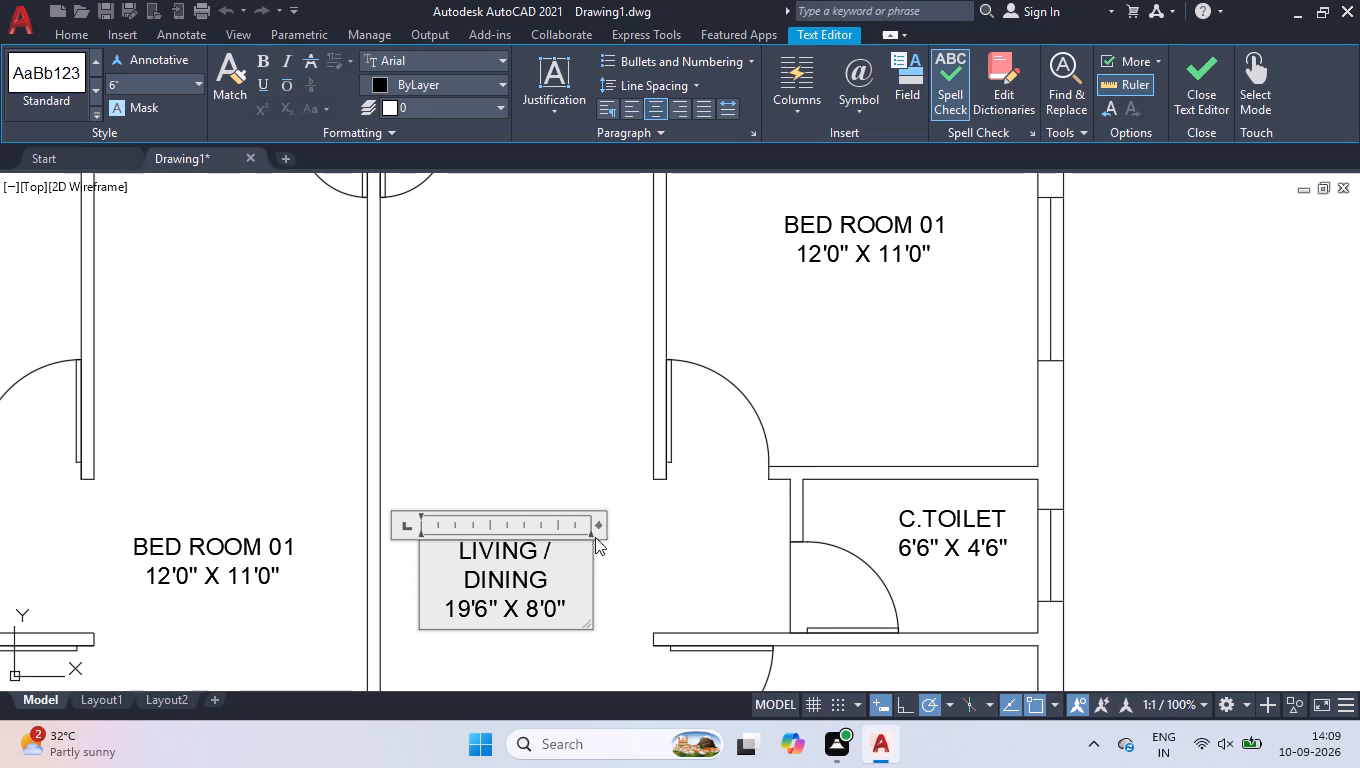
{"action": "left_click_drag", "start_coordinate": [598, 527], "coordinate": [640, 541]}
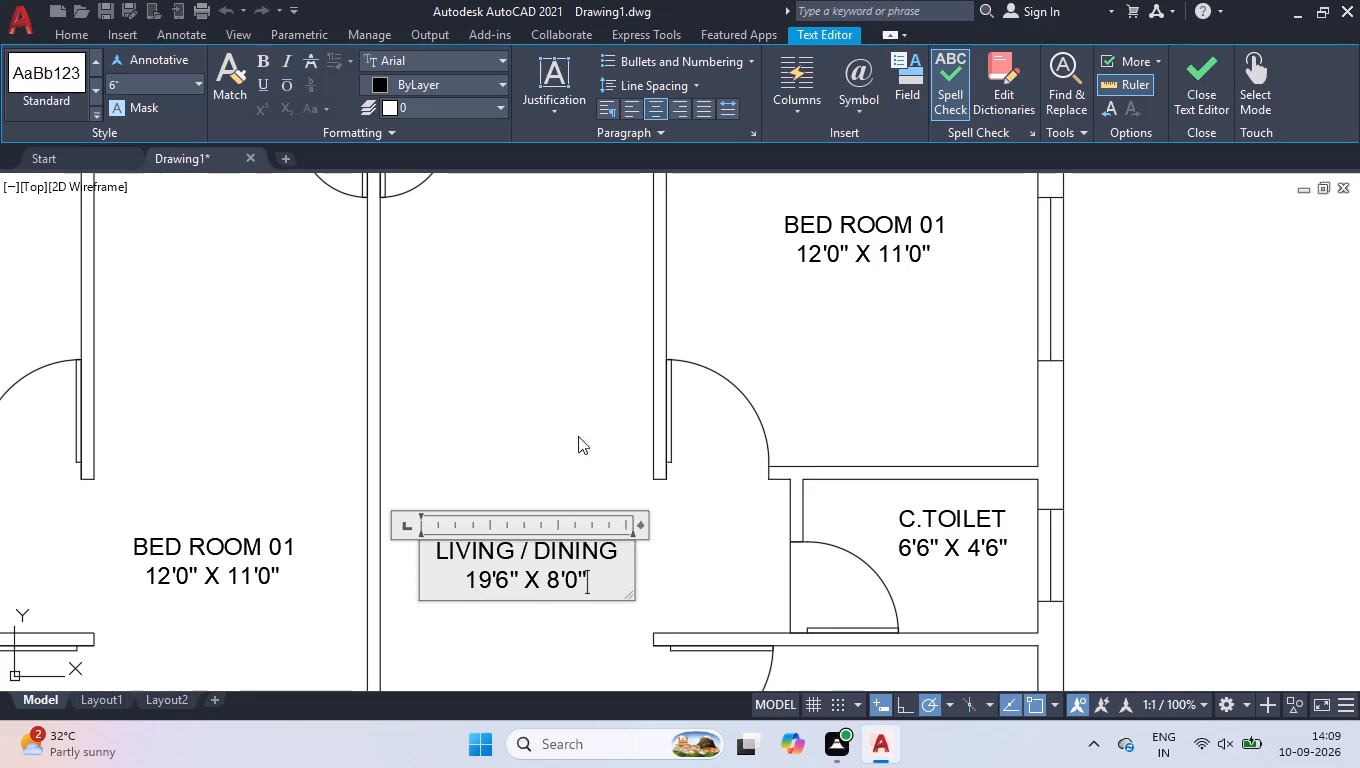
{"action": "left_click", "coordinate": [564, 424]}
Replace the left lower unit's central hall label with LIVING / DINING and 19'0" X 8'0", widening its frame to fit the name on one line.
{"action": "scroll", "coordinate": [684, 569], "scroll_direction": "down", "scroll_amount": 2}
{"action": "scroll", "coordinate": [513, 587], "scroll_direction": "up", "scroll_amount": 2}
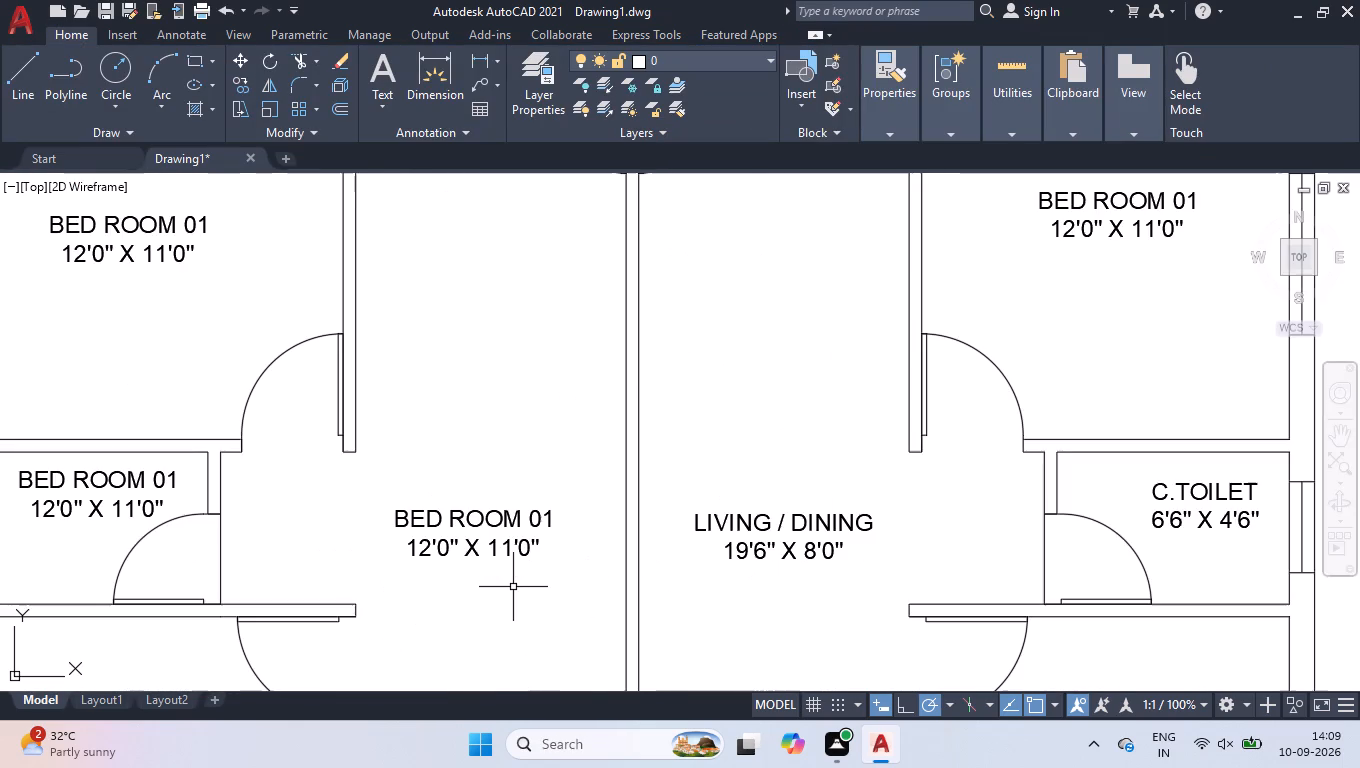
{"action": "scroll", "coordinate": [513, 587], "scroll_direction": "down", "scroll_amount": 2}
{"action": "double_click", "coordinate": [510, 565]}
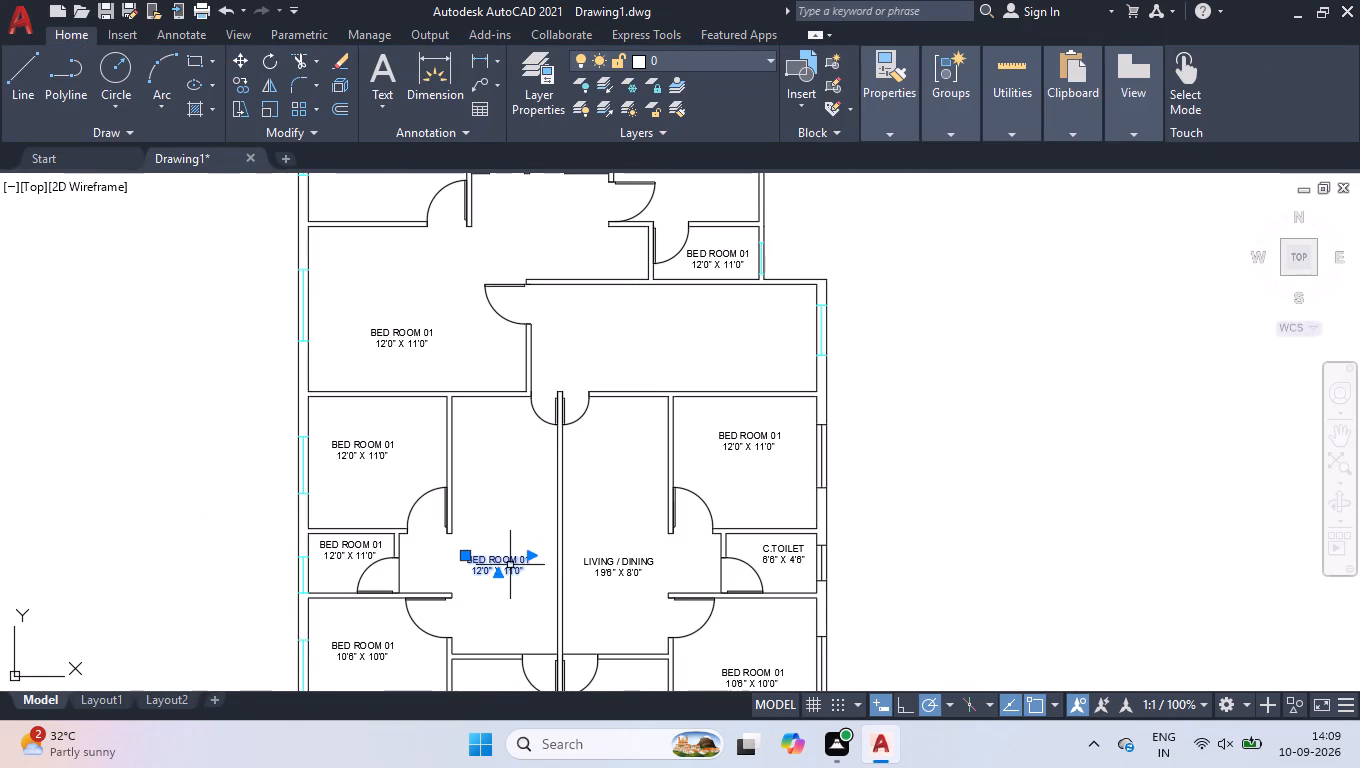
{"action": "key", "text": "ctrl+a"}
{"action": "type", "text": "LIVING / DINING"}
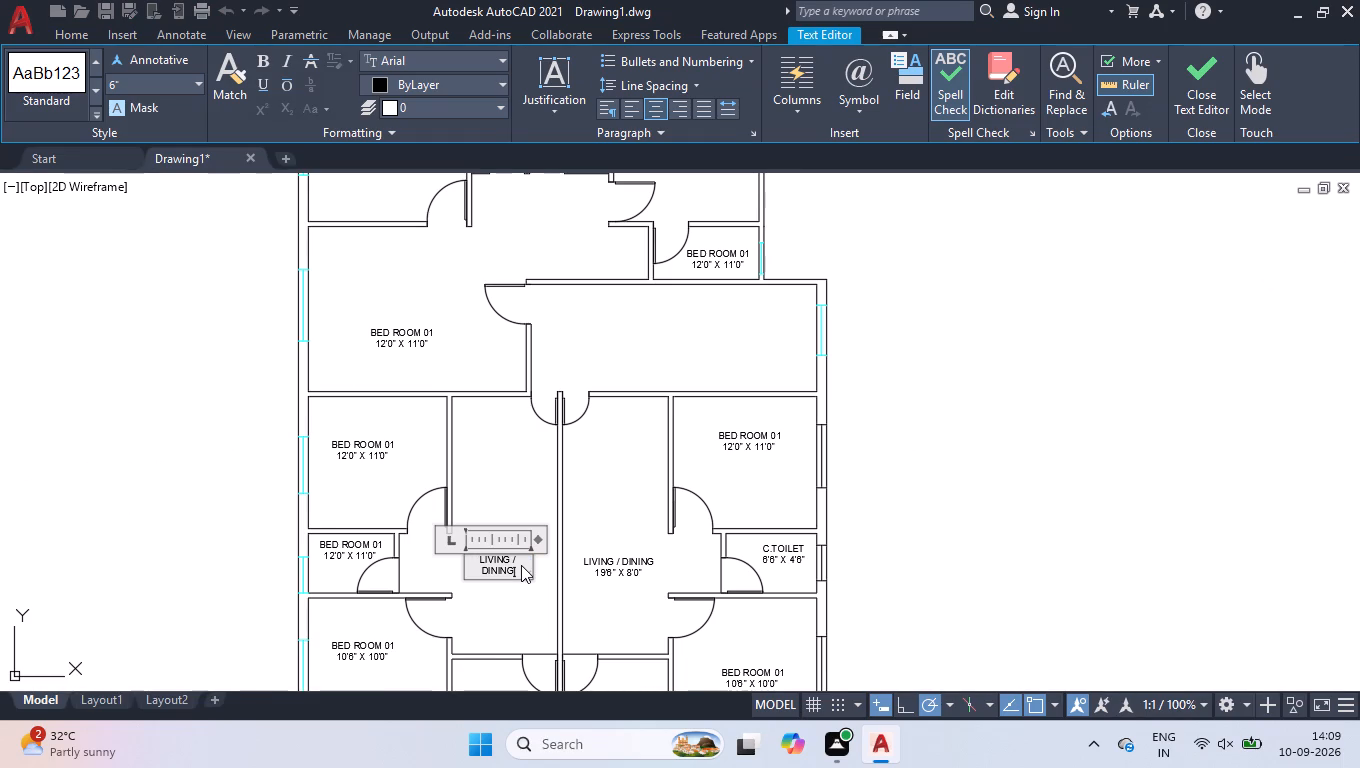
{"action": "key", "text": "Return"}
{"action": "type", "text": "19'0\" X"}
{"action": "key", "text": "space"}
{"action": "type", "text": "8'0\""}
{"action": "scroll", "coordinate": [492, 618], "scroll_direction": "up", "scroll_amount": 2}
{"action": "left_click_drag", "start_coordinate": [590, 443], "coordinate": [635, 450]}
{"action": "left_click", "coordinate": [598, 399]}
Replace the label in the left lower unit's small middle room with C.TOILET and 6'6" X 4'6" on two lines.
{"action": "scroll", "coordinate": [634, 550], "scroll_direction": "down", "scroll_amount": 2}
{"action": "scroll", "coordinate": [439, 518], "scroll_direction": "up", "scroll_amount": 3}
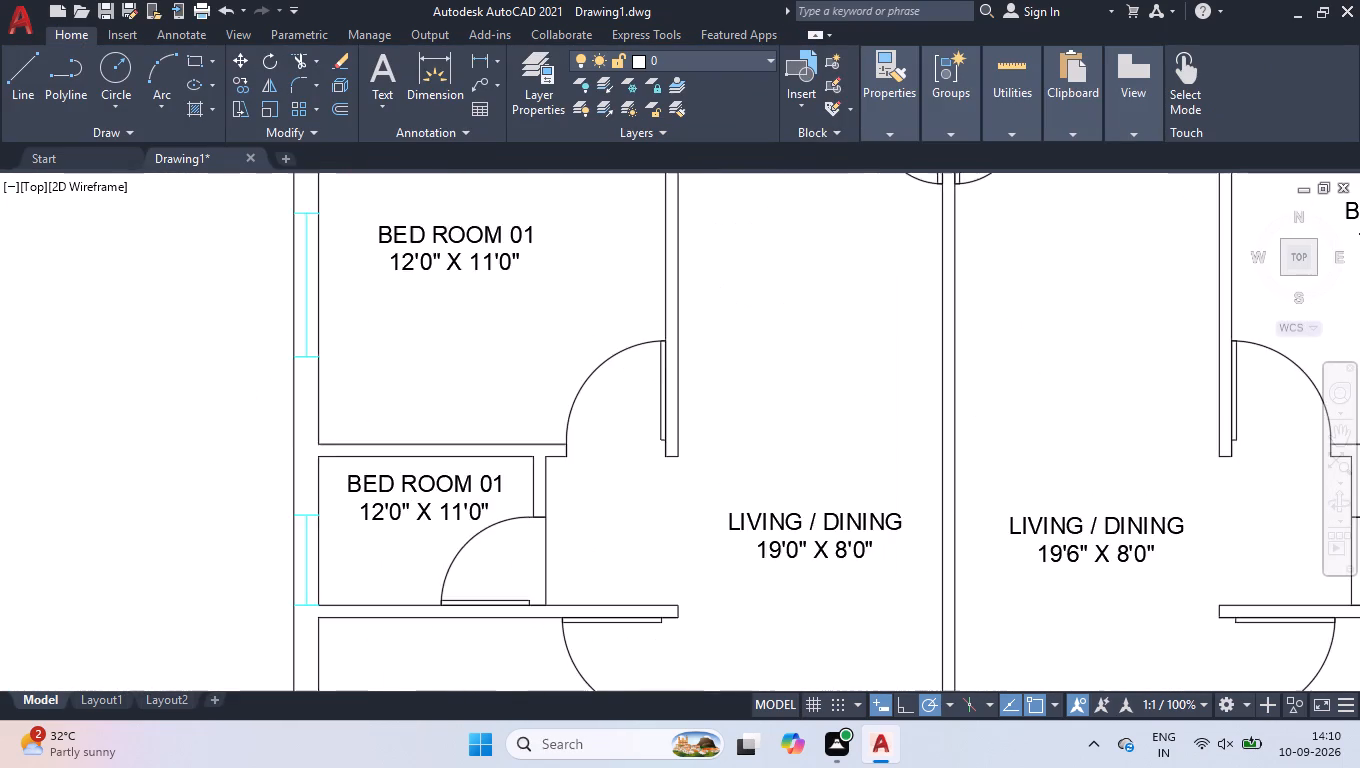
{"action": "double_click", "coordinate": [444, 502]}
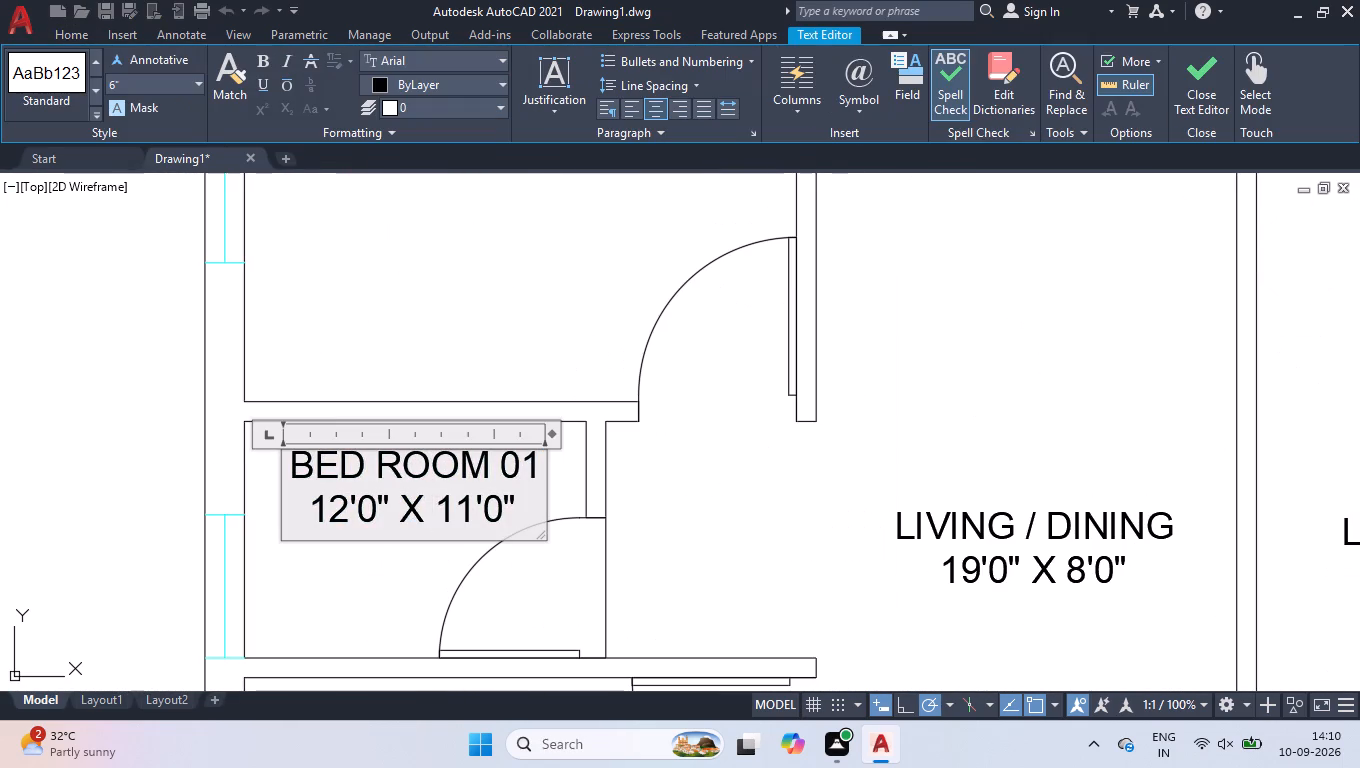
{"action": "key", "text": "ctrl+a"}
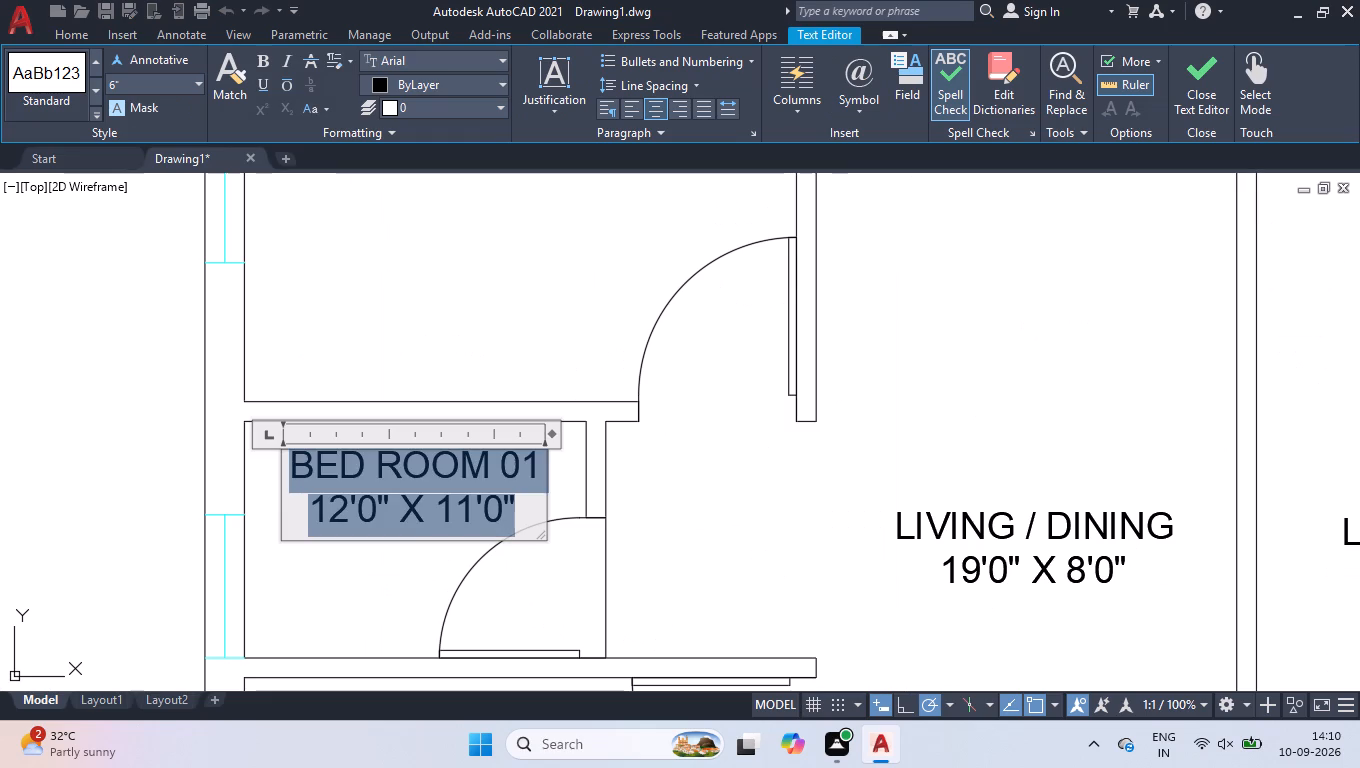
{"action": "type", "text": "C.TOILT"}
{"action": "key", "text": "BackSpace"}
{"action": "type", "text": "ET"}
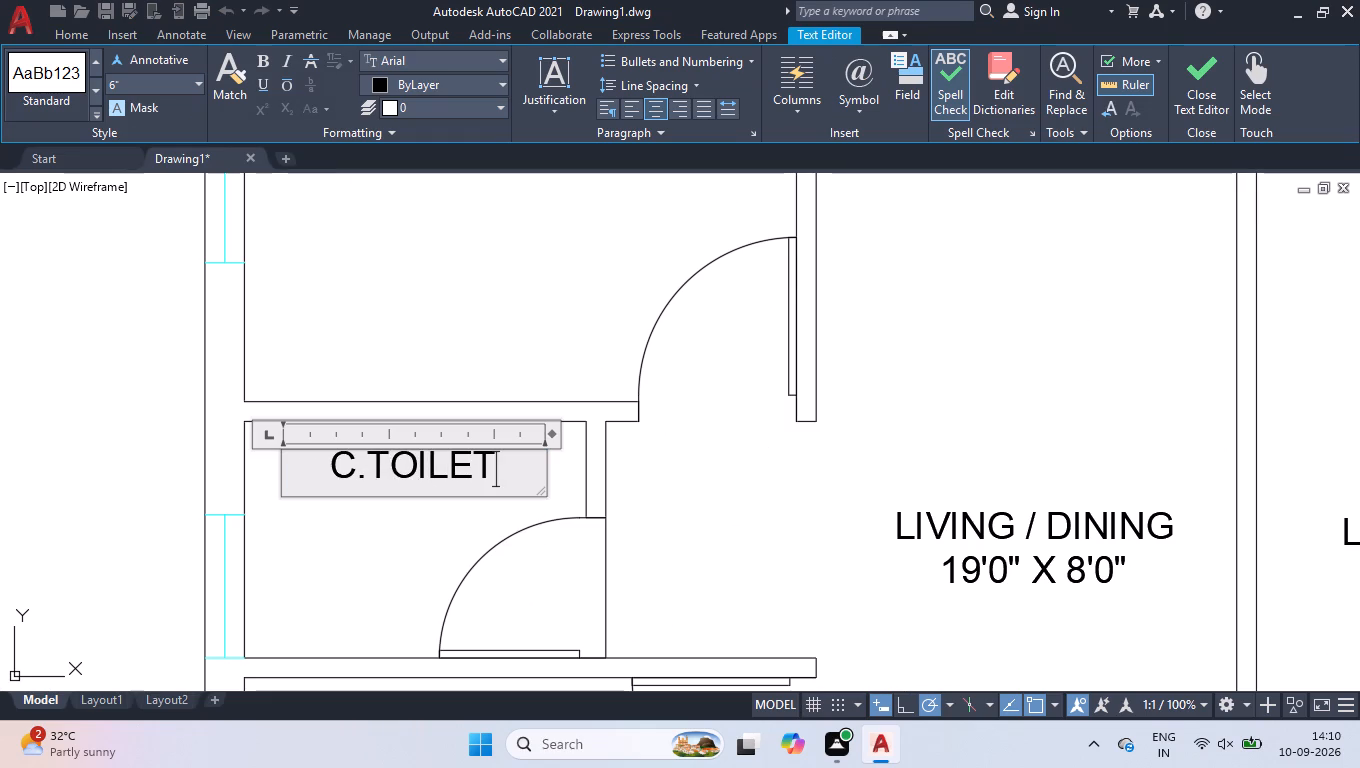
{"action": "key", "text": "Return"}
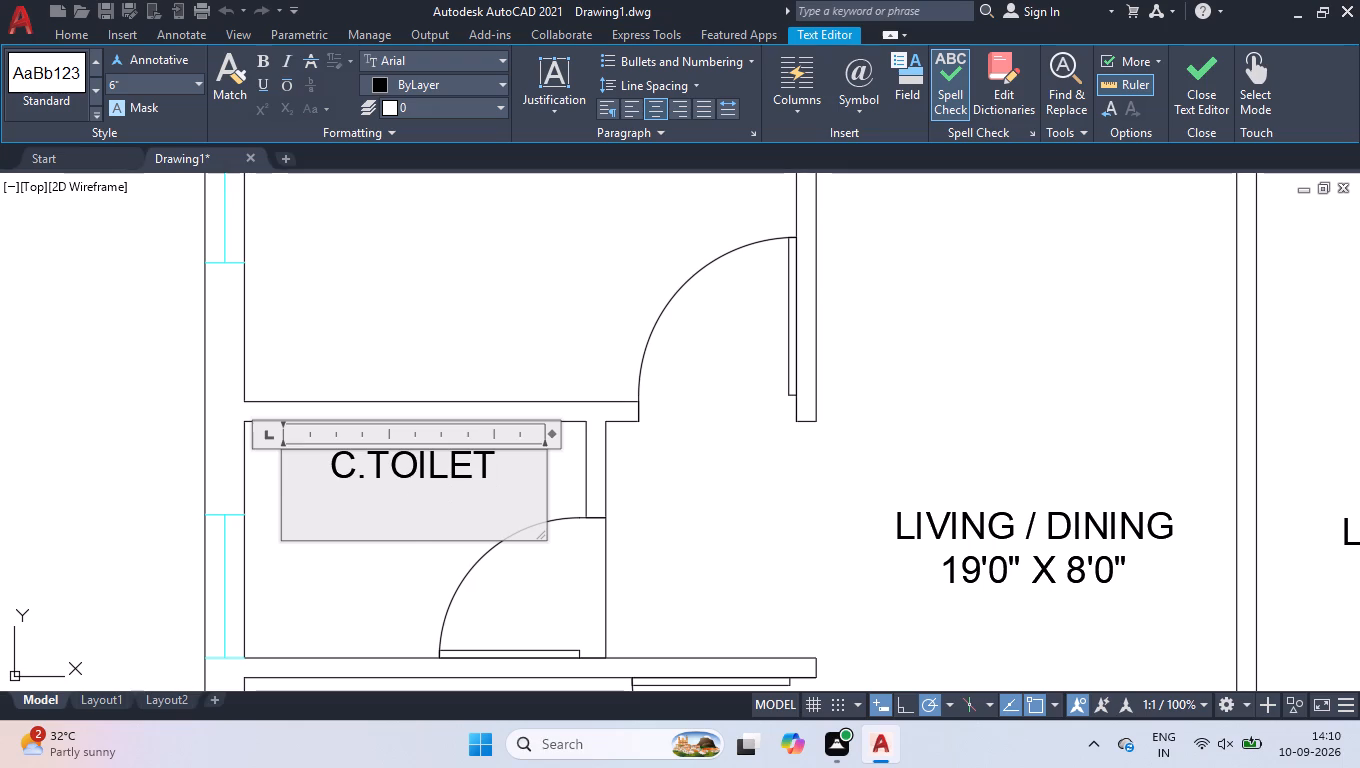
{"action": "type", "text": "6'6\" X"}
{"action": "key", "text": "space"}
{"action": "type", "text": "4'6\""}
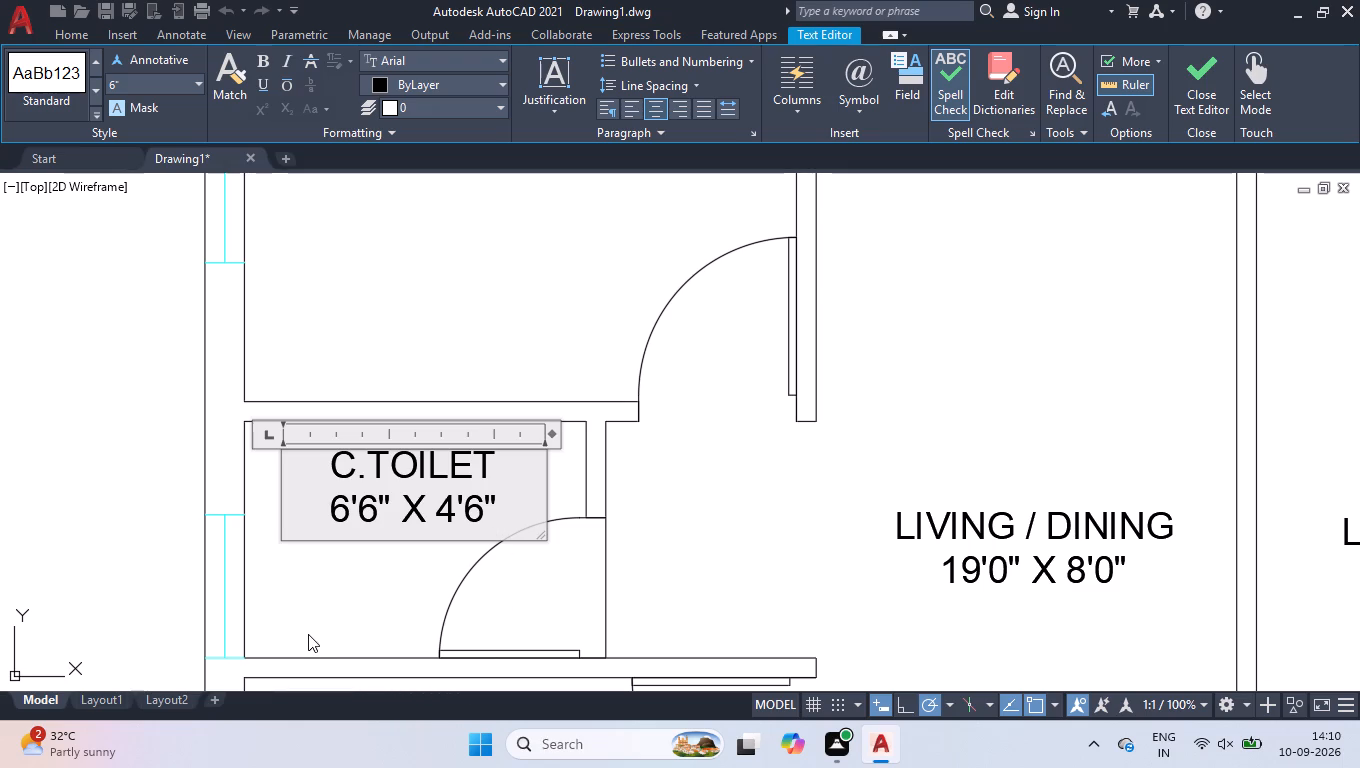
{"action": "left_click", "coordinate": [336, 578]}
Change the left lower unit's upper bedroom label to BED ROOM 02 with the size 10'6" X 10'0".
{"action": "scroll", "coordinate": [348, 580], "scroll_direction": "down", "scroll_amount": 2}
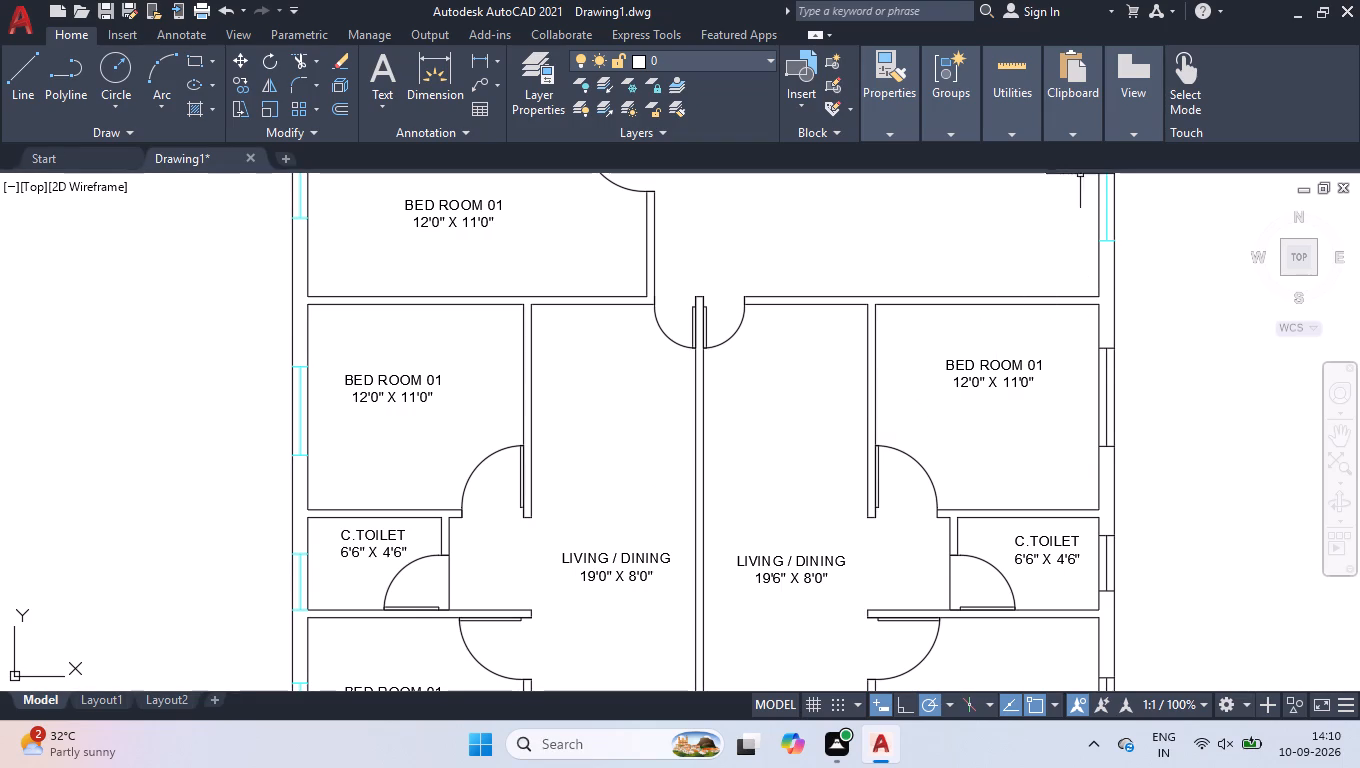
{"action": "double_click", "coordinate": [427, 379]}
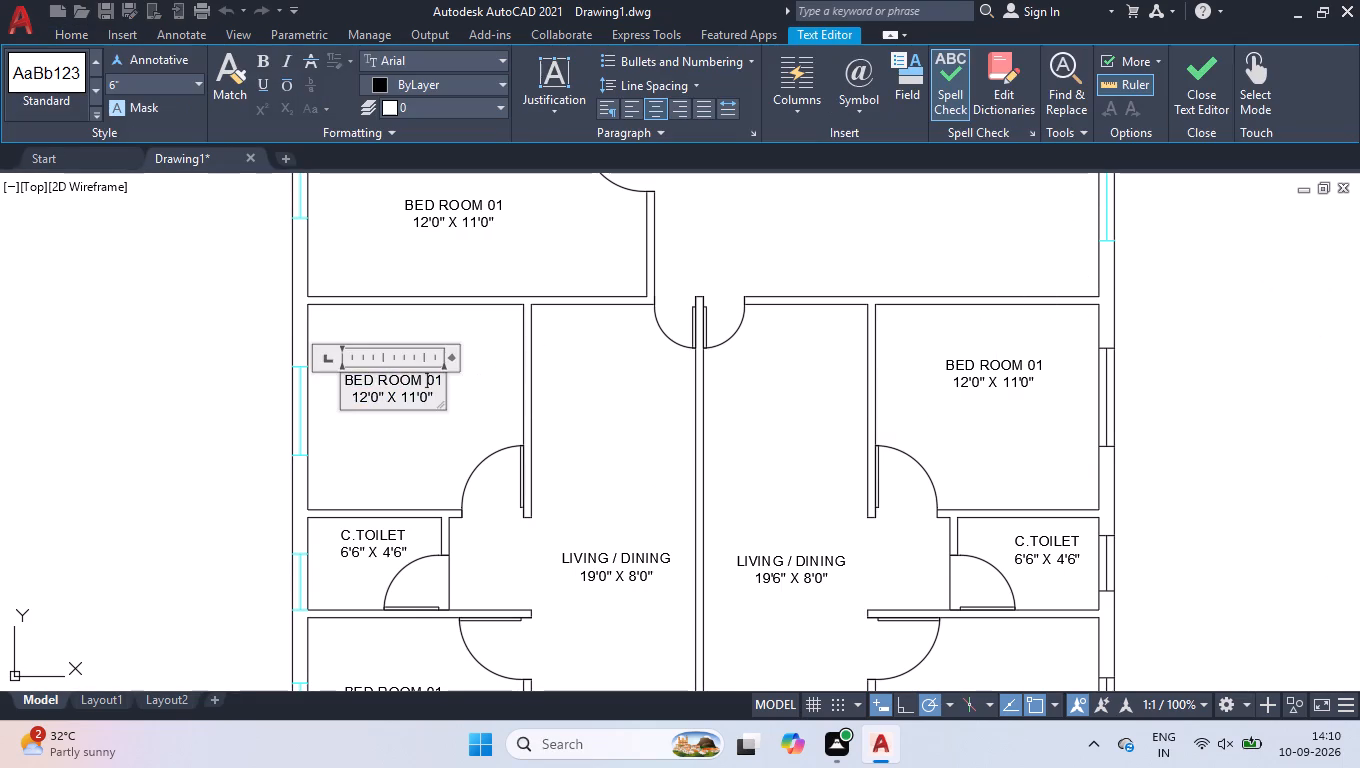
{"action": "scroll", "coordinate": [427, 379], "scroll_direction": "up", "scroll_amount": 2}
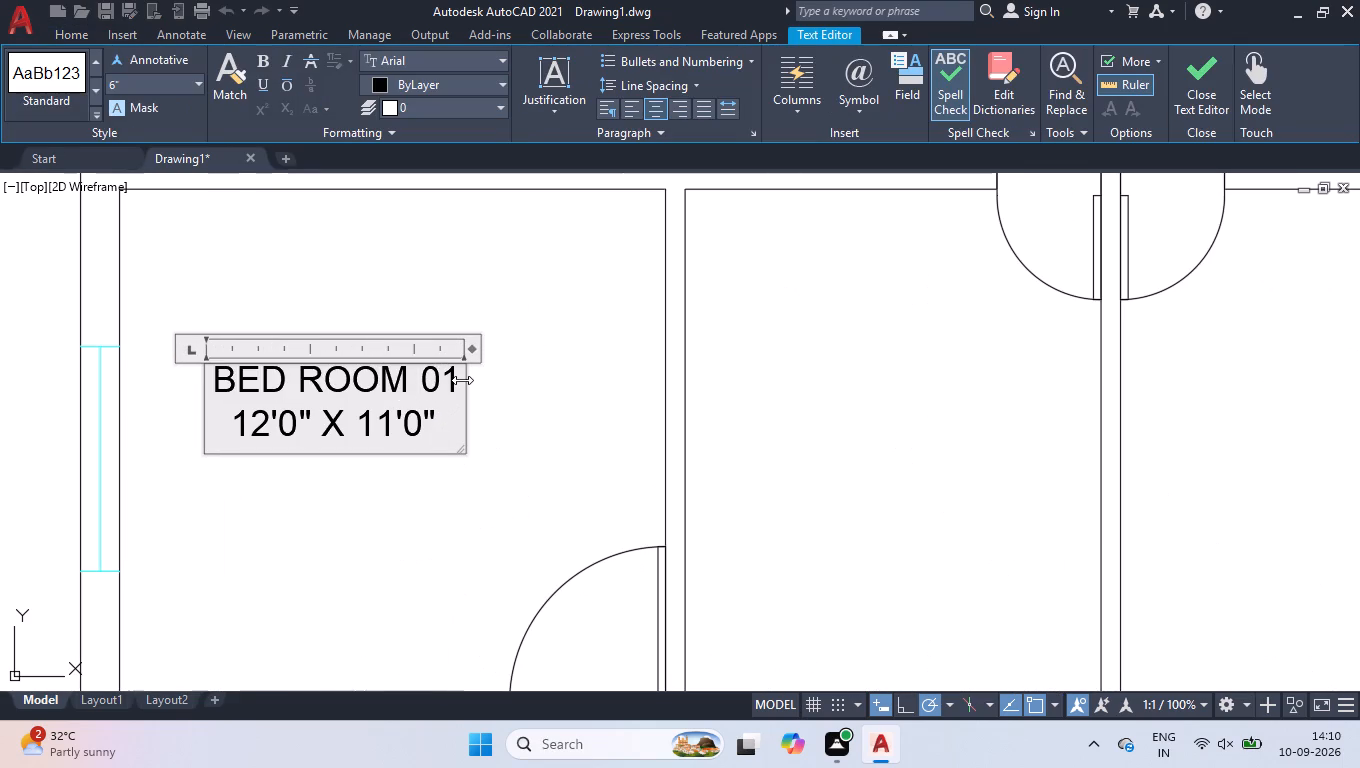
{"action": "left_click", "coordinate": [460, 388]}
{"action": "key", "text": "BackSpace"}
{"action": "key", "text": "2"}
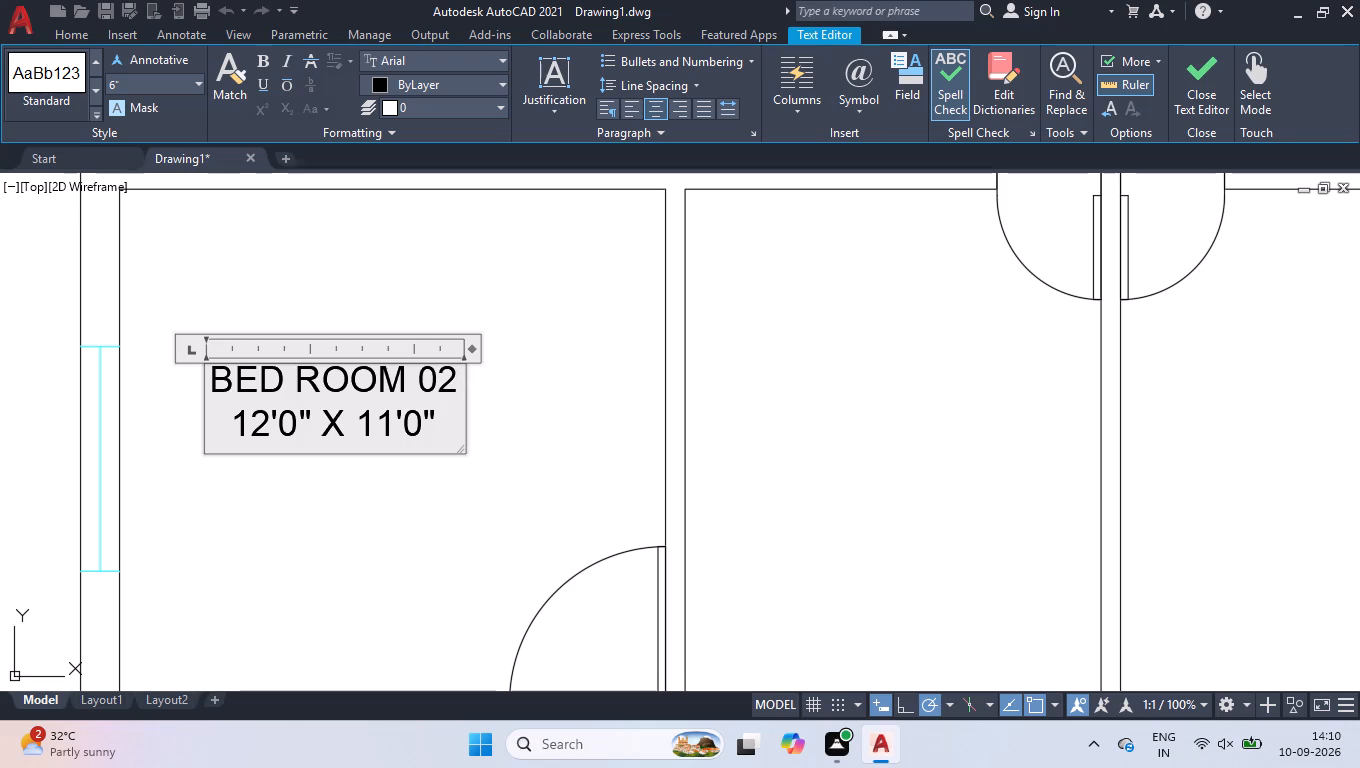
{"action": "left_click_drag", "start_coordinate": [287, 427], "coordinate": [268, 430]}
{"action": "left_click_drag", "start_coordinate": [292, 434], "coordinate": [261, 428]}
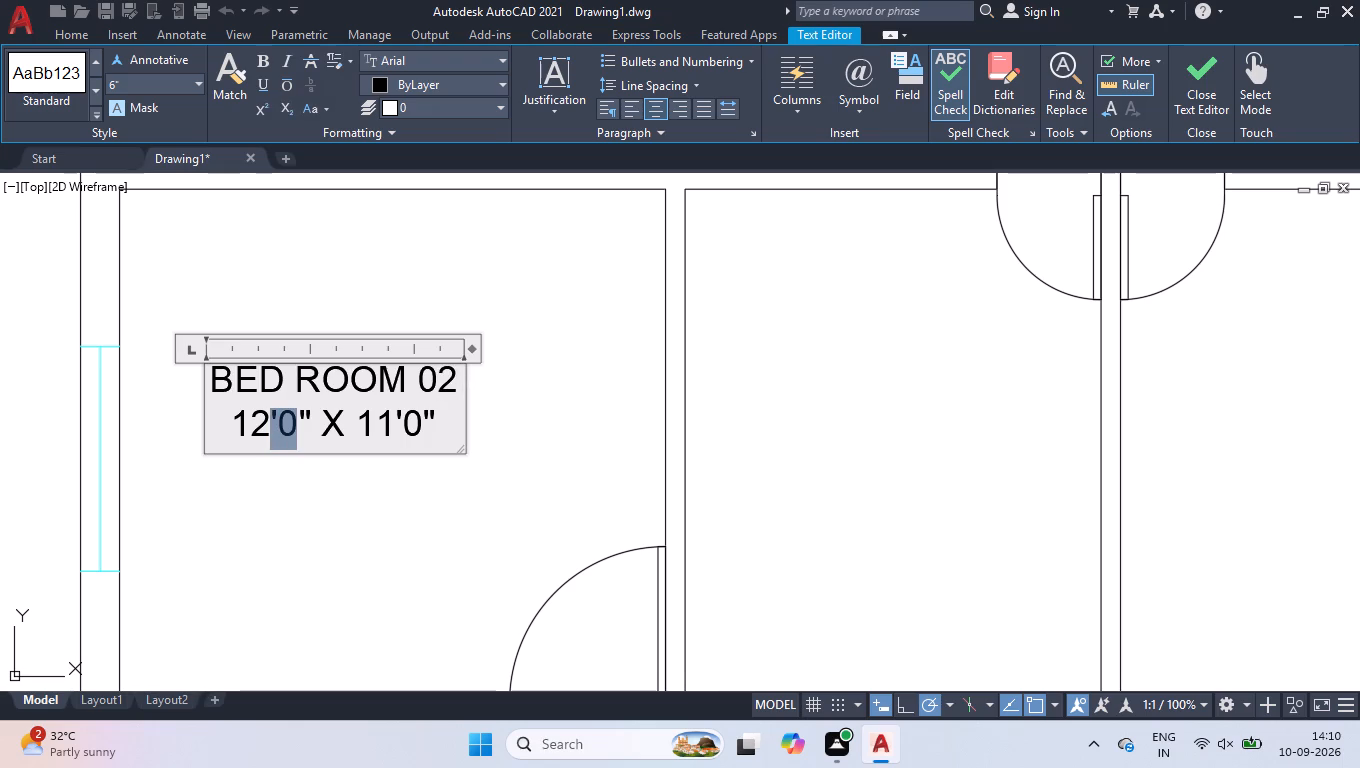
{"action": "left_click_drag", "start_coordinate": [261, 428], "coordinate": [258, 426]}
{"action": "type", "text": "0'6"}
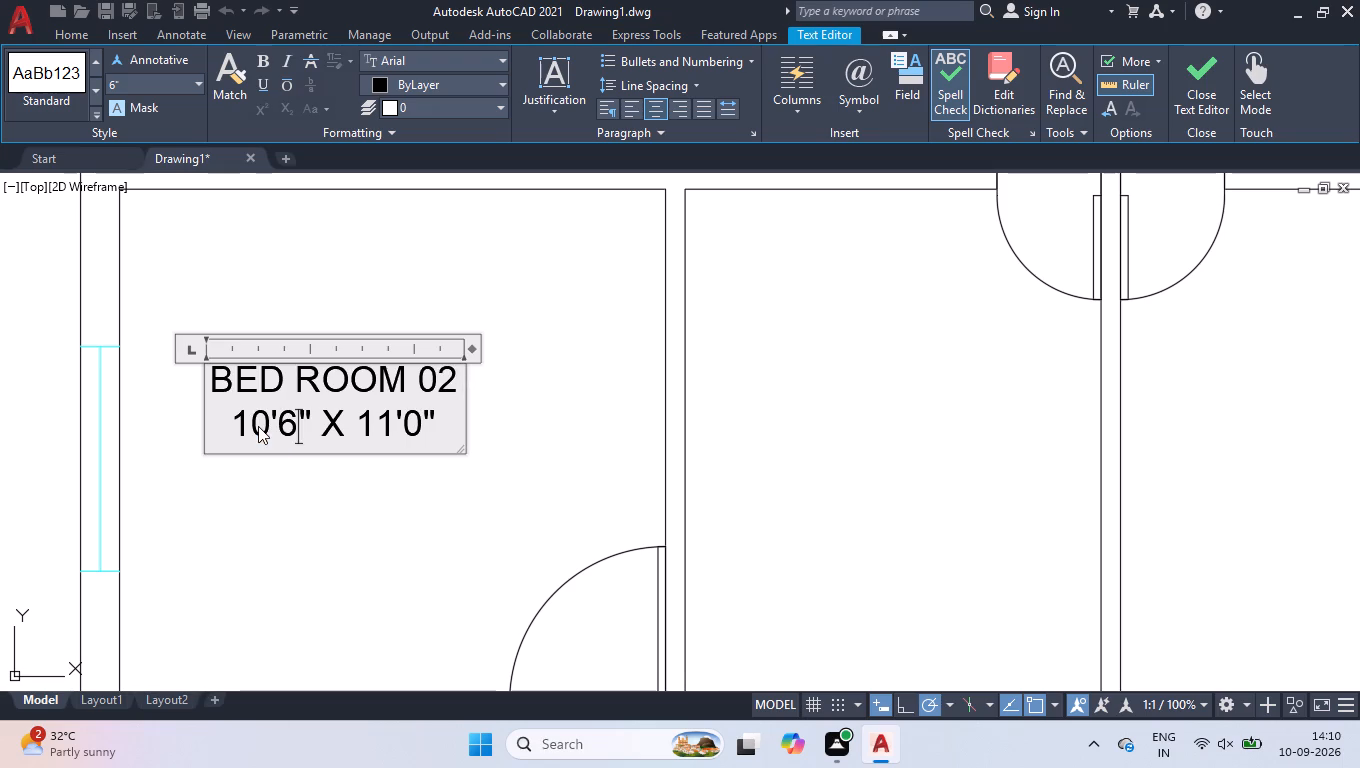
{"action": "left_click", "coordinate": [392, 419]}
{"action": "key", "text": "BackSpace"}
{"action": "key", "text": "0"}
{"action": "left_click", "coordinate": [293, 632]}
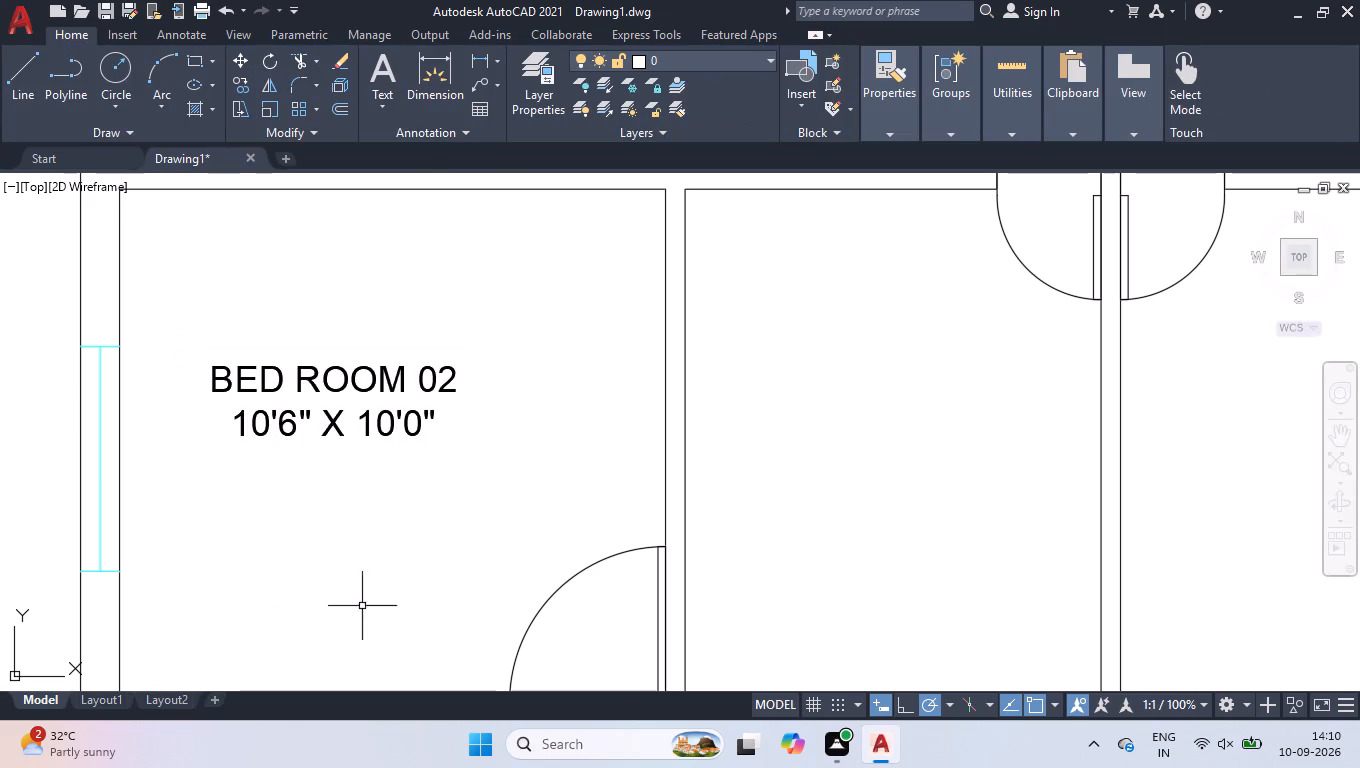
Change the right lower unit's upper bedroom label to BED ROOM 02 with the size 10'6" X 10'0".
{"action": "scroll", "coordinate": [390, 596], "scroll_direction": "down", "scroll_amount": 3}
{"action": "scroll", "coordinate": [726, 566], "scroll_direction": "up", "scroll_amount": 3}
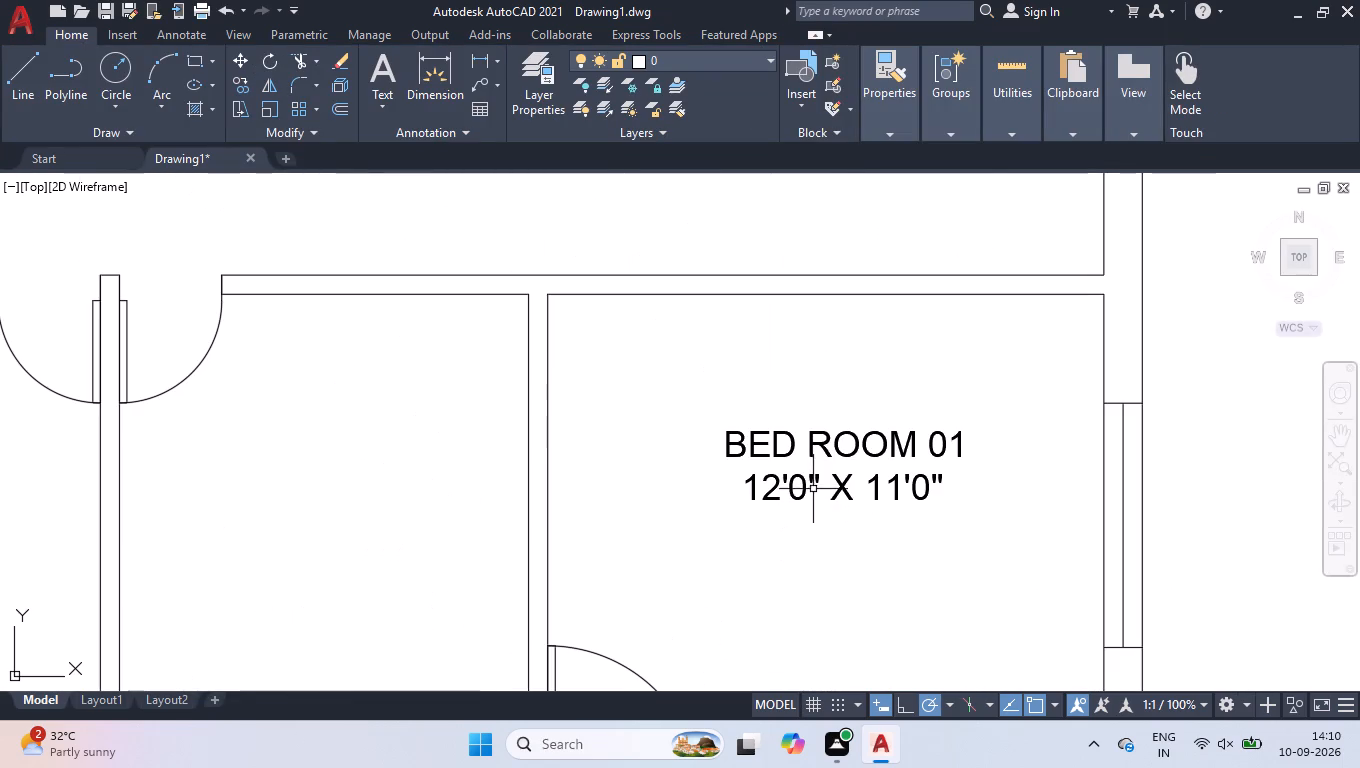
{"action": "double_click", "coordinate": [803, 493]}
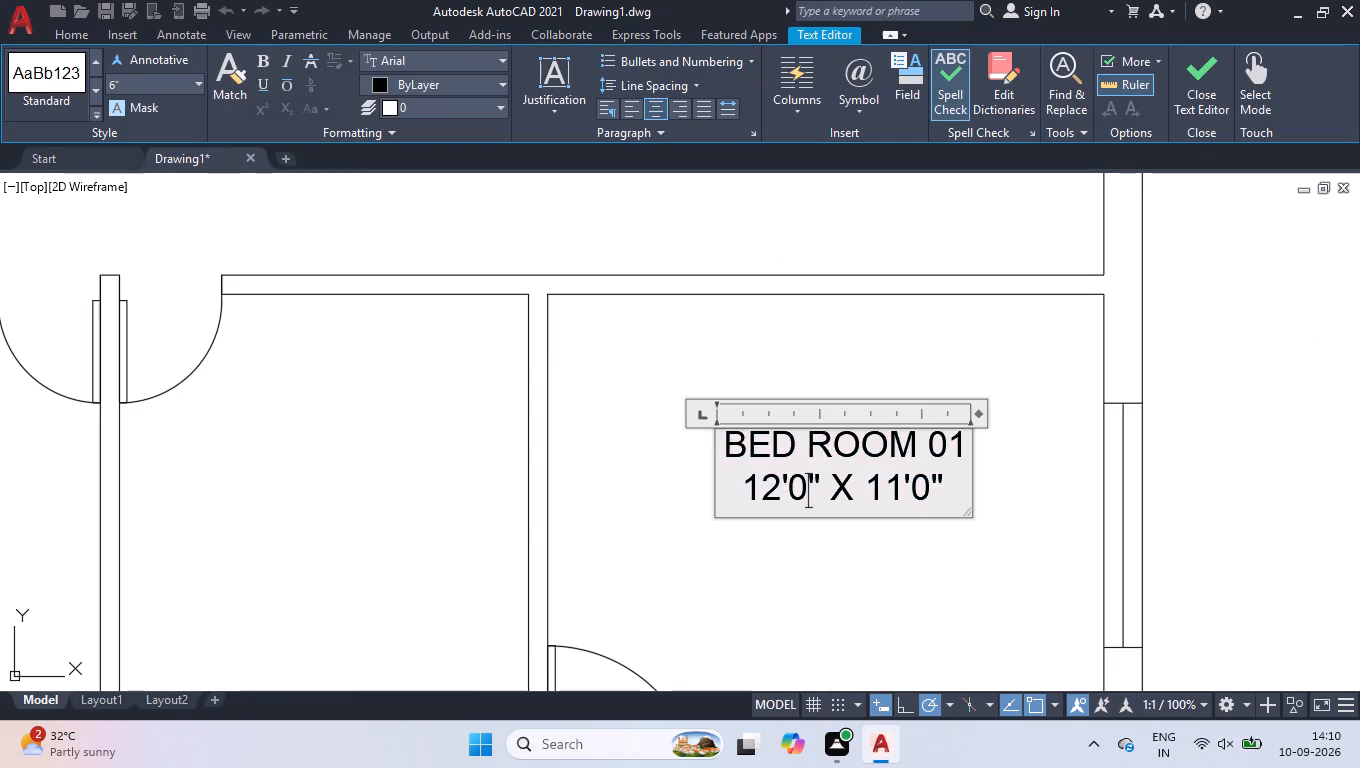
{"action": "left_click", "coordinate": [964, 451]}
{"action": "key", "text": "BackSpace"}
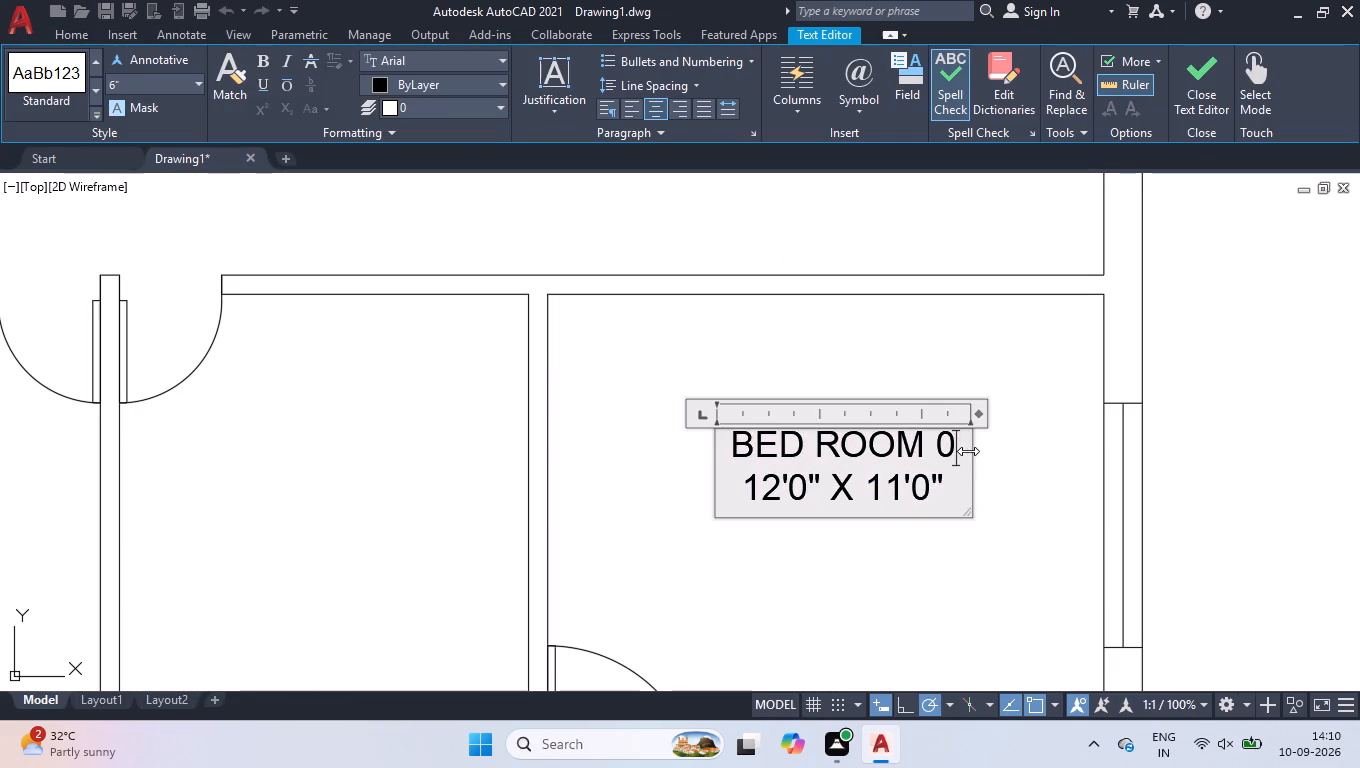
{"action": "key", "text": "2"}
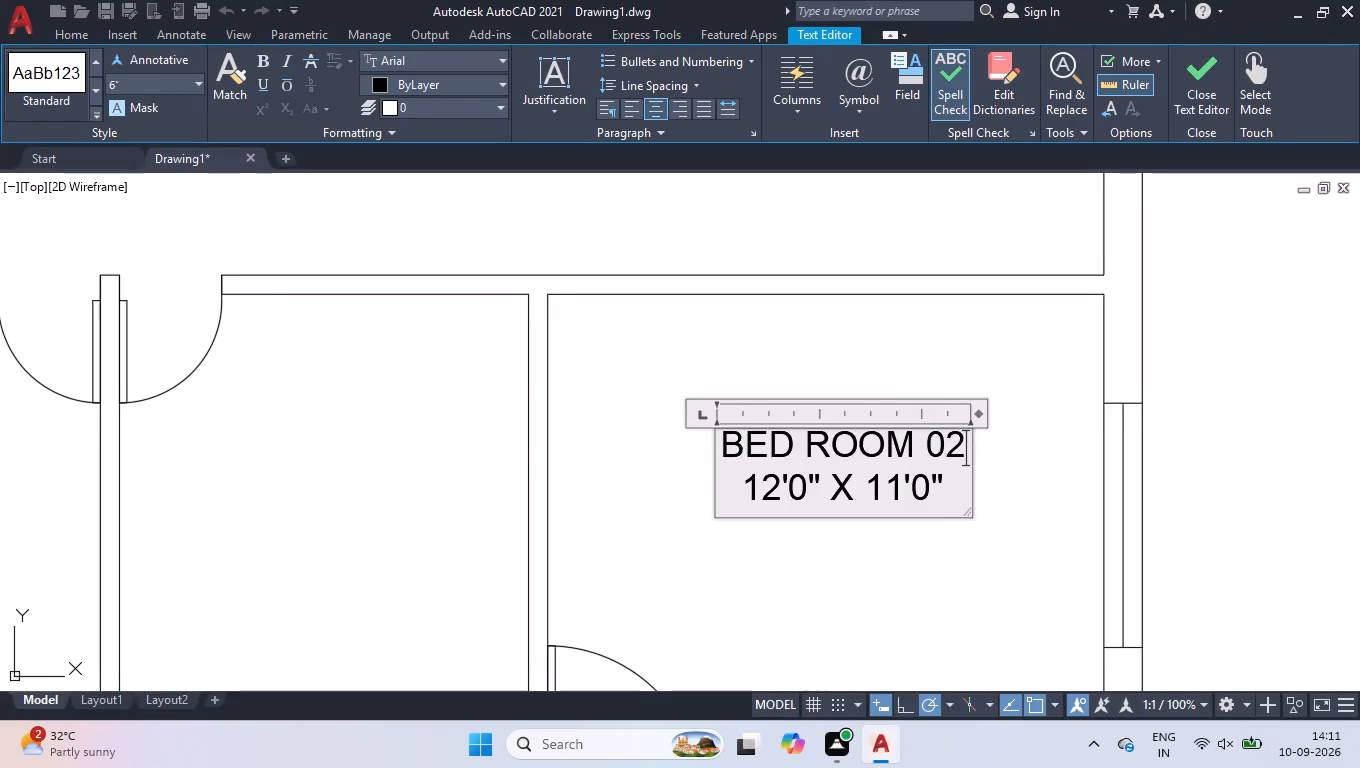
{"action": "left_click_drag", "start_coordinate": [802, 495], "coordinate": [765, 490]}
{"action": "type", "text": "0'6"}
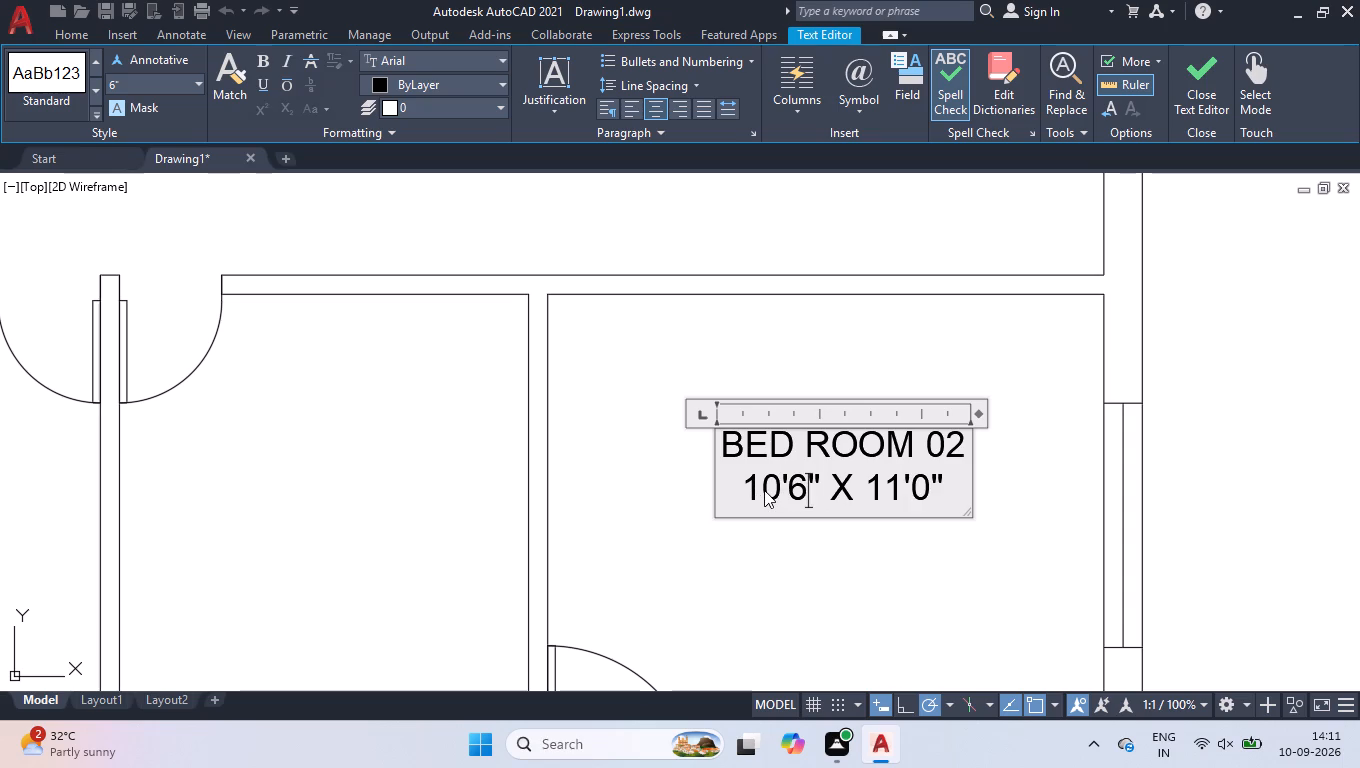
{"action": "left_click", "coordinate": [894, 493]}
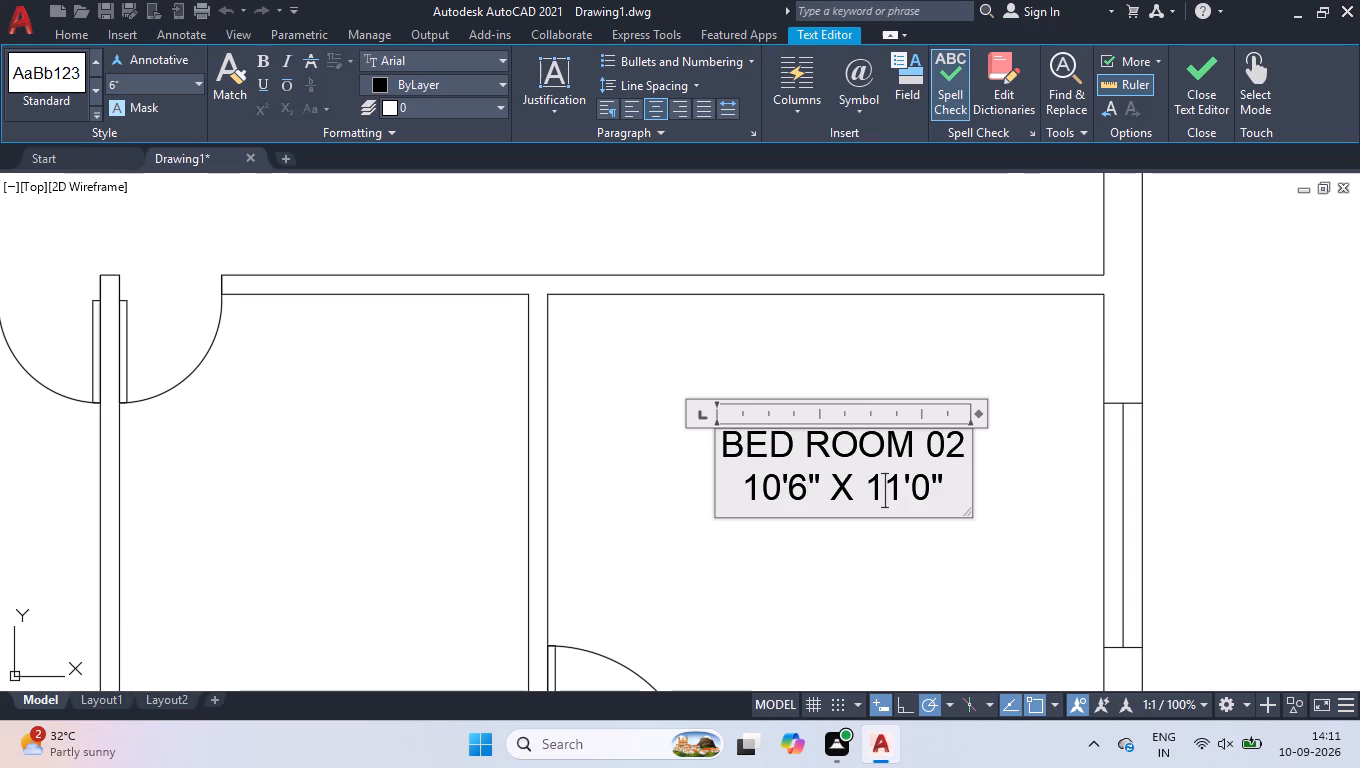
{"action": "key", "text": "Right"}
{"action": "key", "text": "BackSpace"}
{"action": "key", "text": "0"}
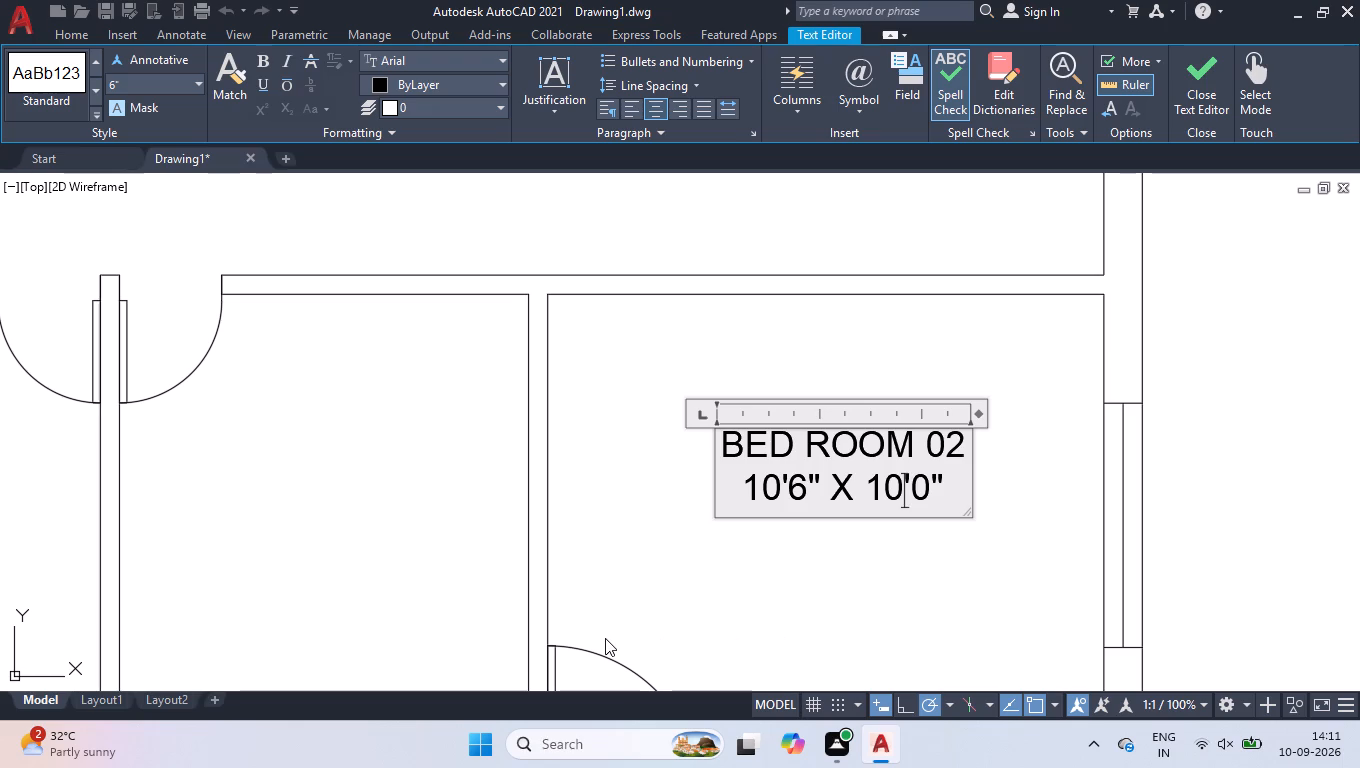
{"action": "left_click", "coordinate": [727, 553]}
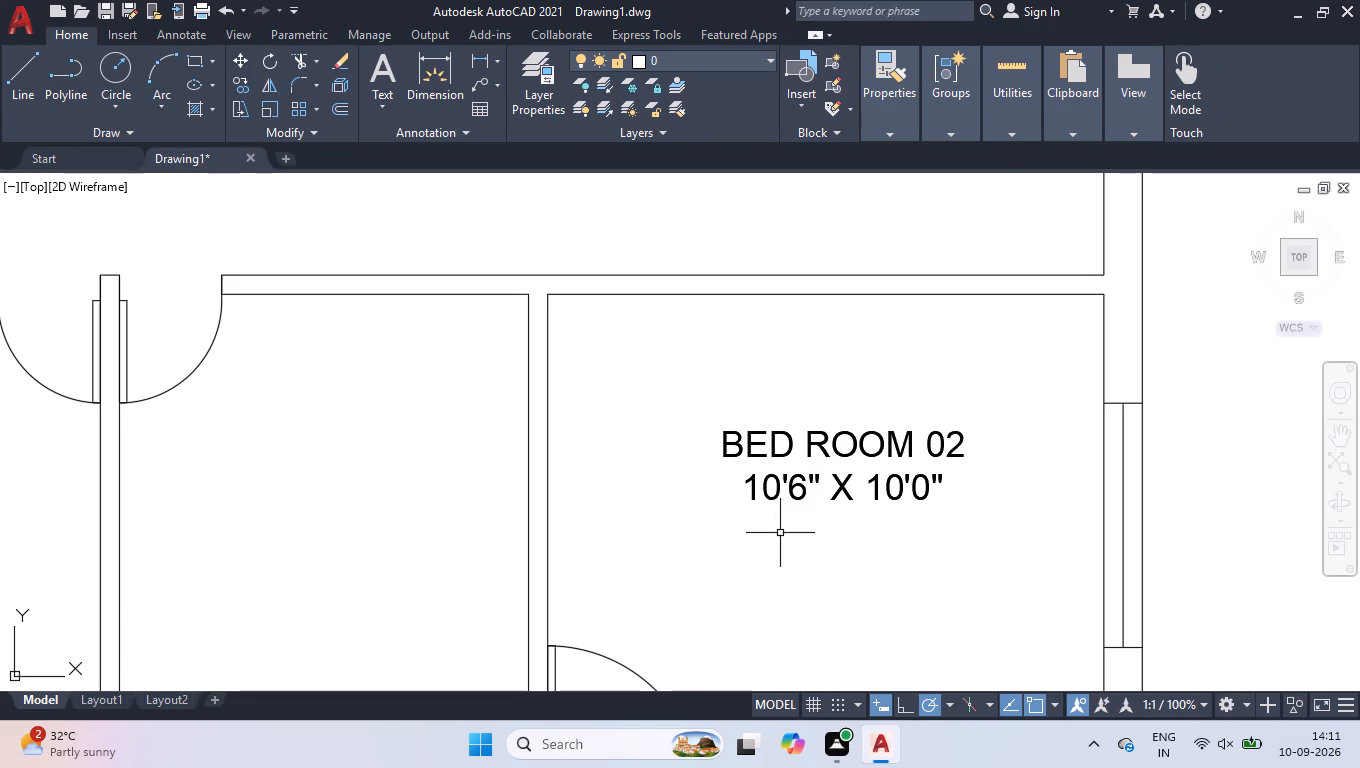
Replace the label in the upper block's large hall with LIVING / DINING and 16'6" X 12'6", widening its frame to fit the name on one line.
{"action": "scroll", "coordinate": [756, 525], "scroll_direction": "down", "scroll_amount": 3}
{"action": "scroll", "coordinate": [422, 397], "scroll_direction": "up", "scroll_amount": 5}
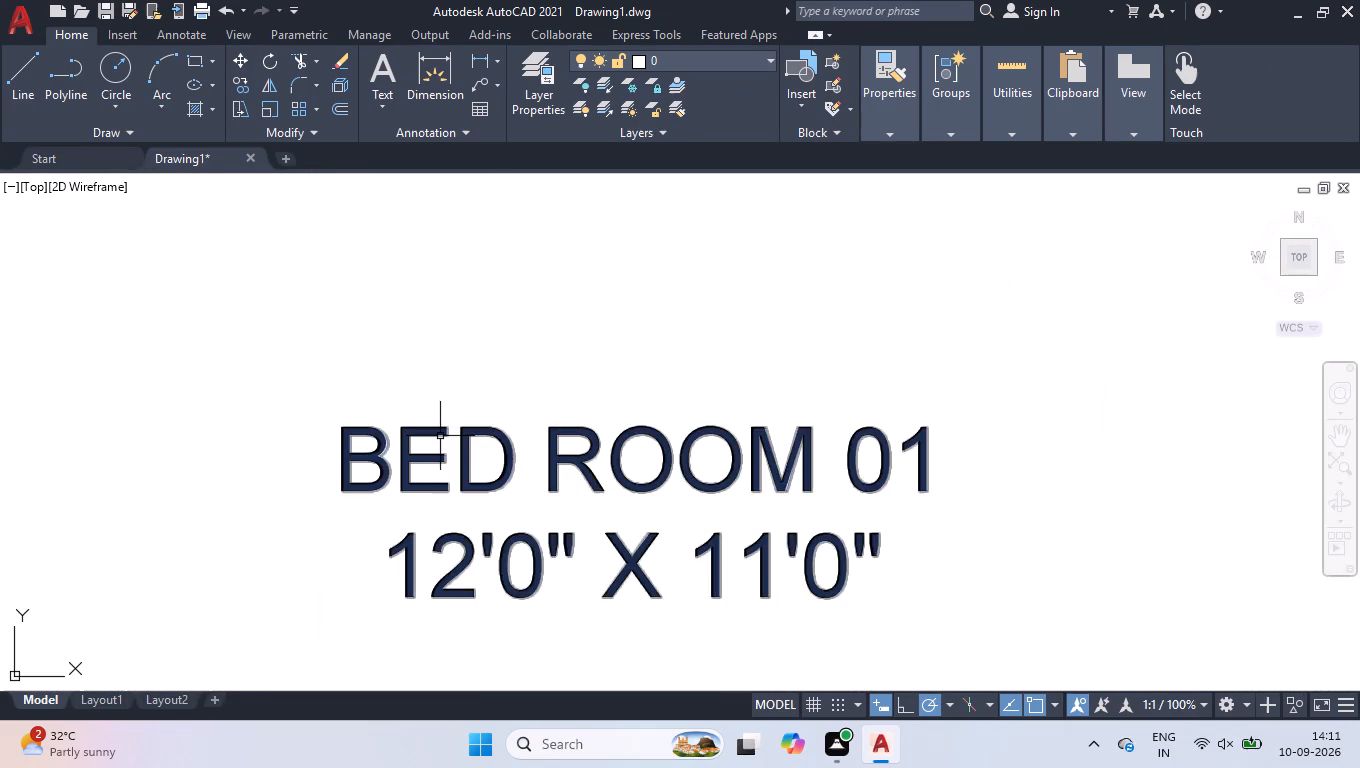
{"action": "double_click", "coordinate": [440, 436]}
{"action": "key", "text": "ctrl+a"}
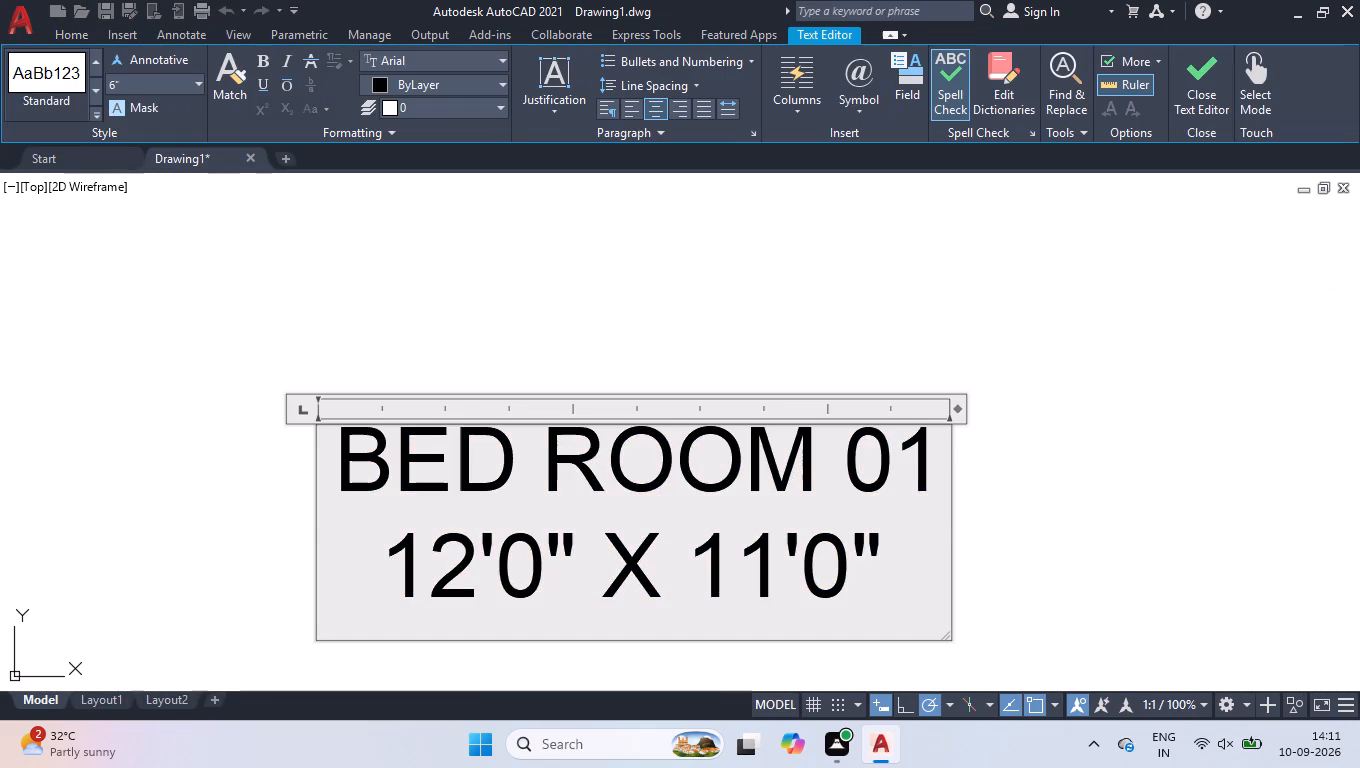
{"action": "type", "text": "LI"}
{"action": "type", "text": "VING '"}
{"action": "key", "text": "BackSpace"}
{"action": "type", "text": "'/"}
{"action": "key", "text": "BackSpace"}
{"action": "key", "text": "BackSpace"}
{"action": "type", "text": "/ DININ"}
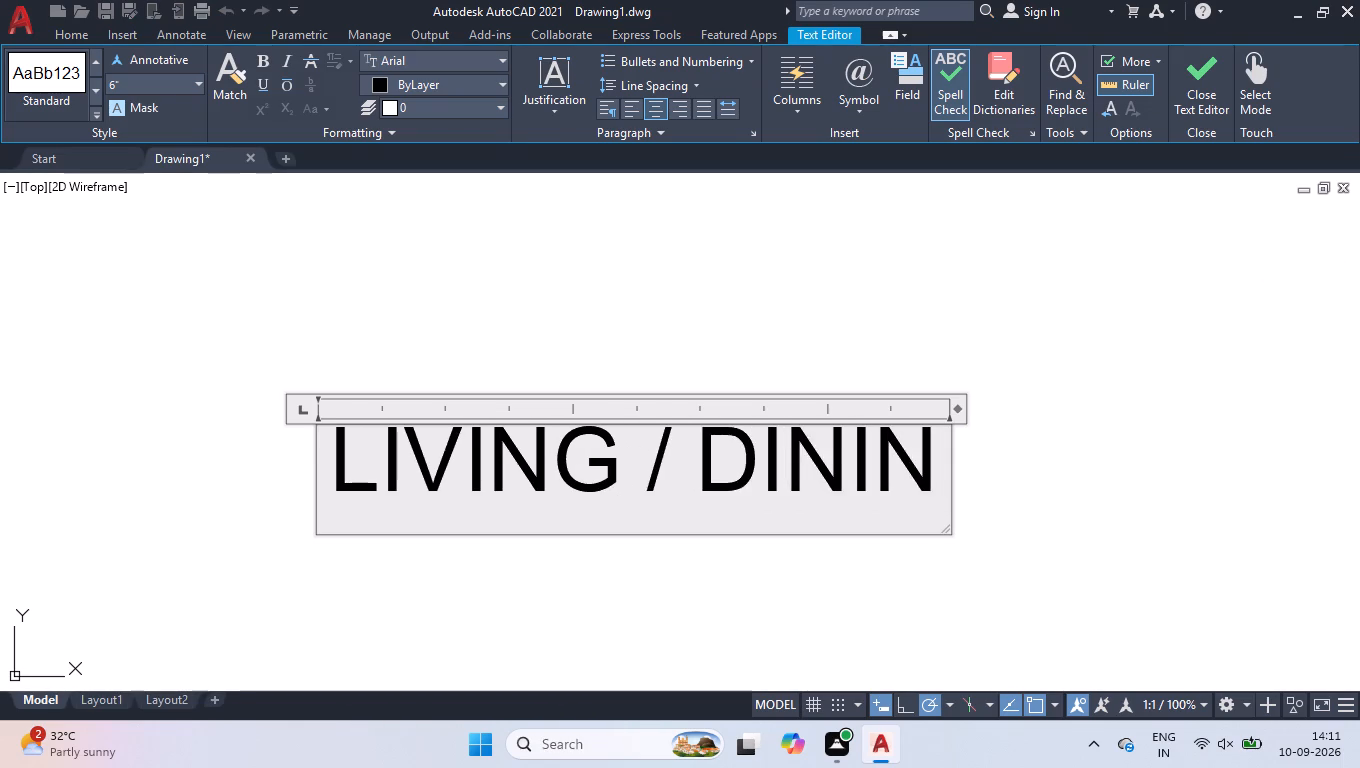
{"action": "key", "text": "g"}
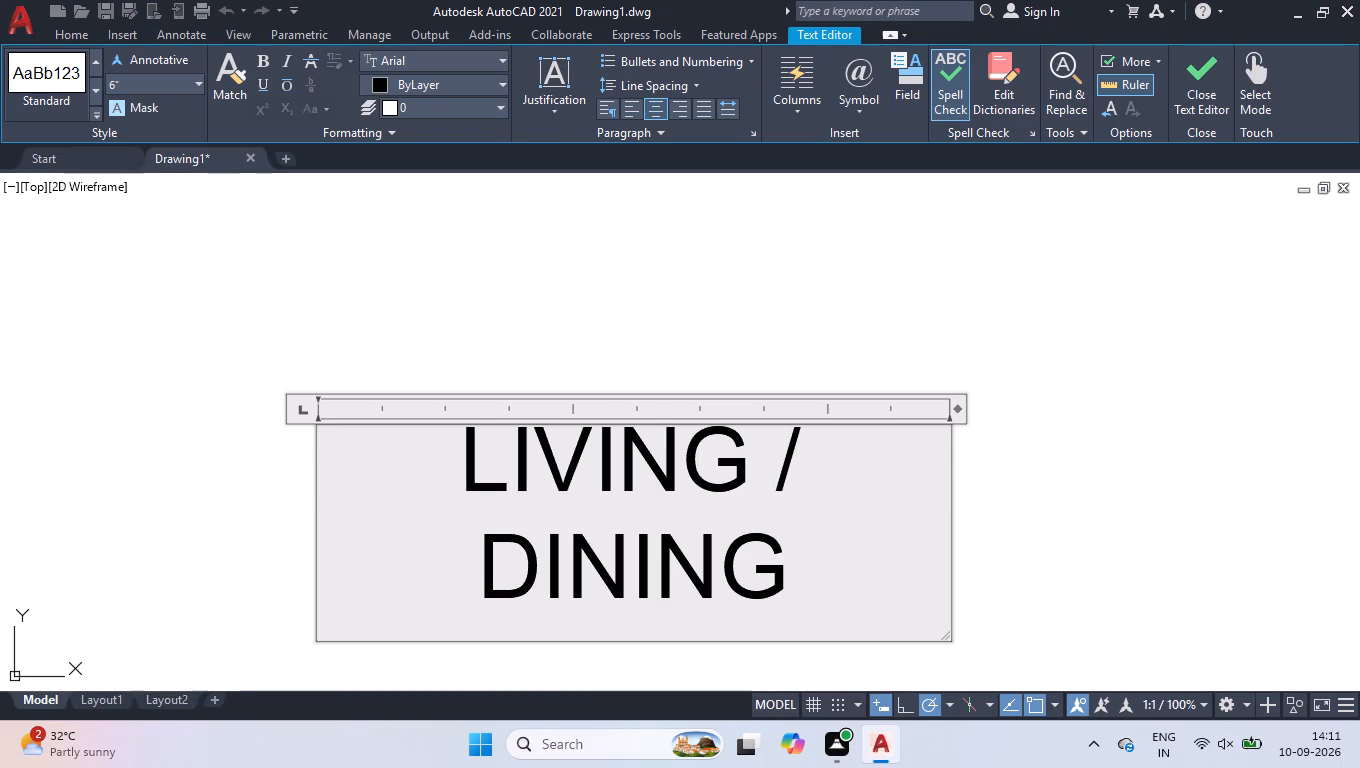
{"action": "left_click_drag", "start_coordinate": [958, 411], "coordinate": [1022, 410]}
{"action": "key", "text": "Return"}
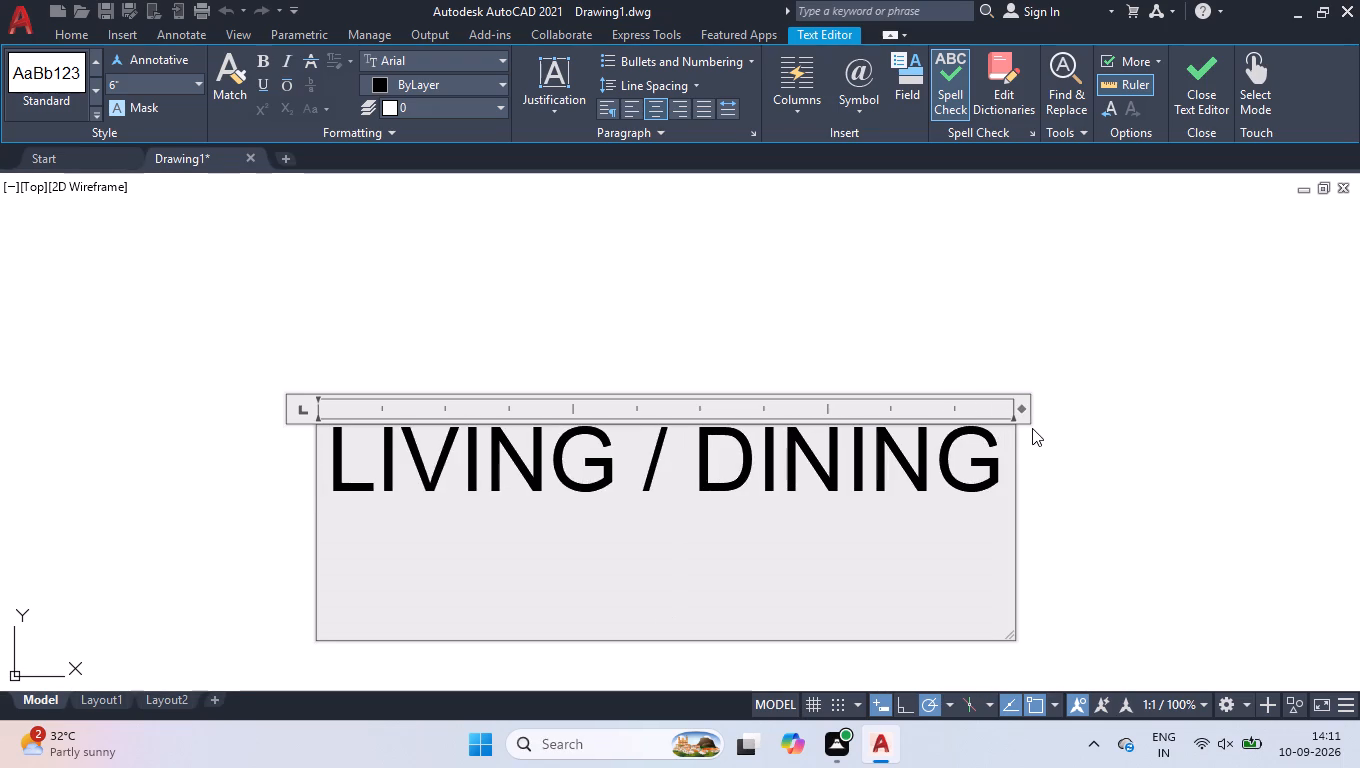
{"action": "type", "text": "16'6\" X"}
{"action": "key", "text": "space"}
{"action": "type", "text": "12'6\""}
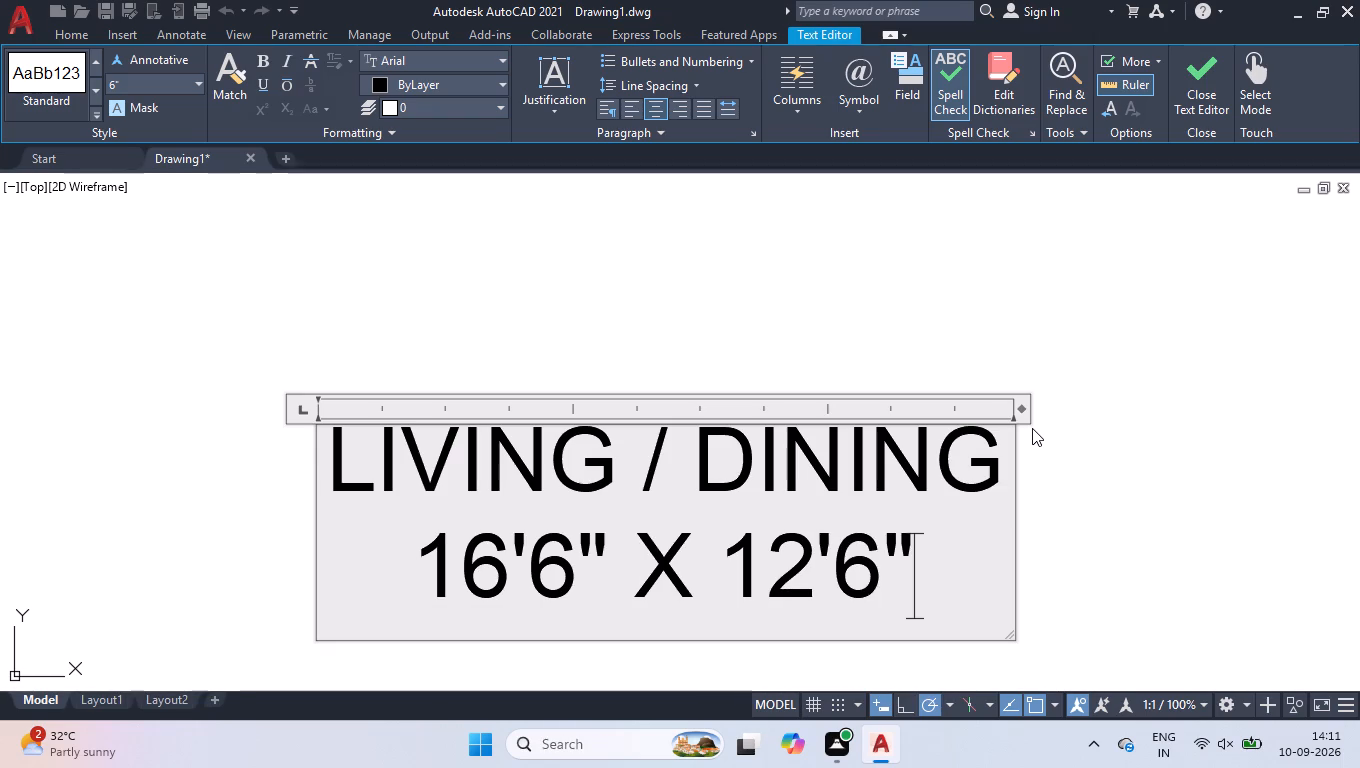
{"action": "left_click", "coordinate": [873, 344]}
Replace the label in the small room below the upper block's right bedroom with A.TOILET and 8'0" X 4'0" on two lines.
{"action": "scroll", "coordinate": [545, 482], "scroll_direction": "down", "scroll_amount": 5}
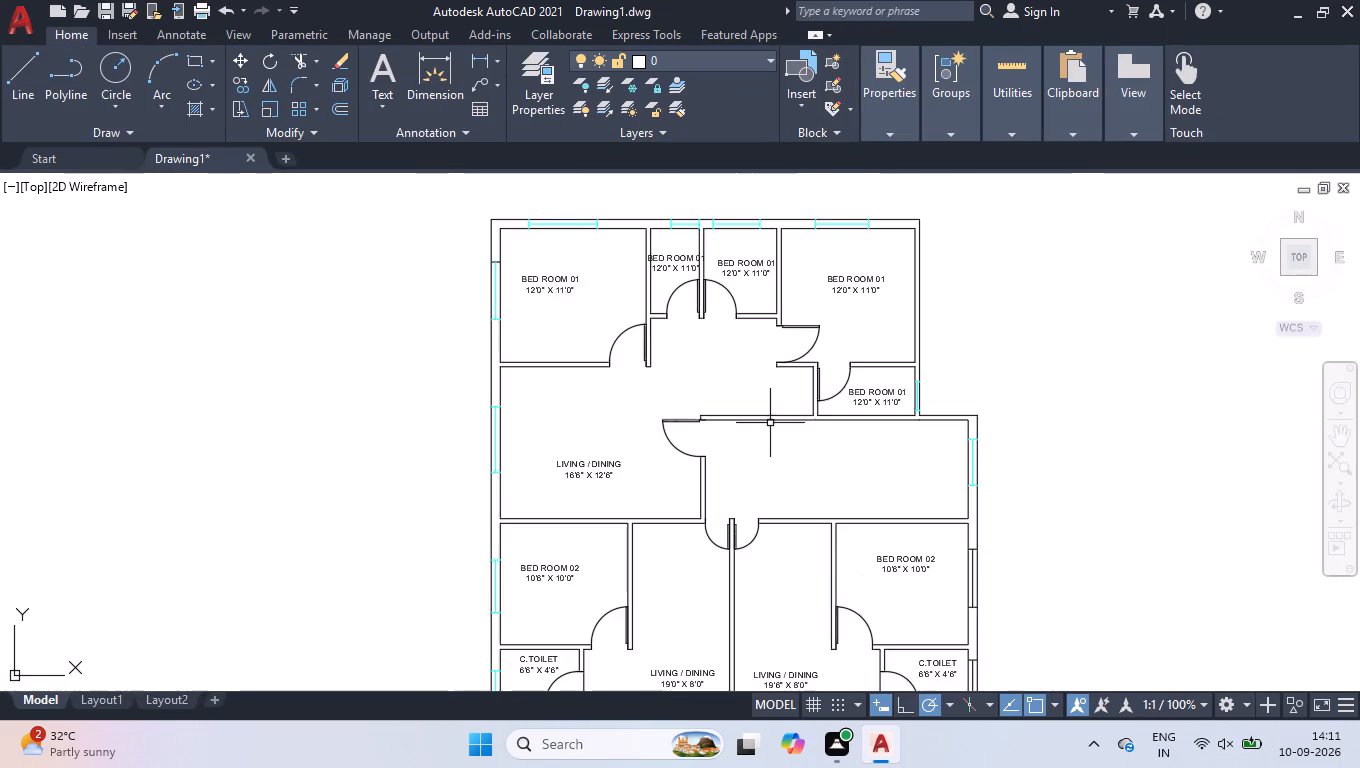
{"action": "scroll", "coordinate": [847, 369], "scroll_direction": "up", "scroll_amount": 2}
{"action": "scroll", "coordinate": [931, 414], "scroll_direction": "up", "scroll_amount": 3}
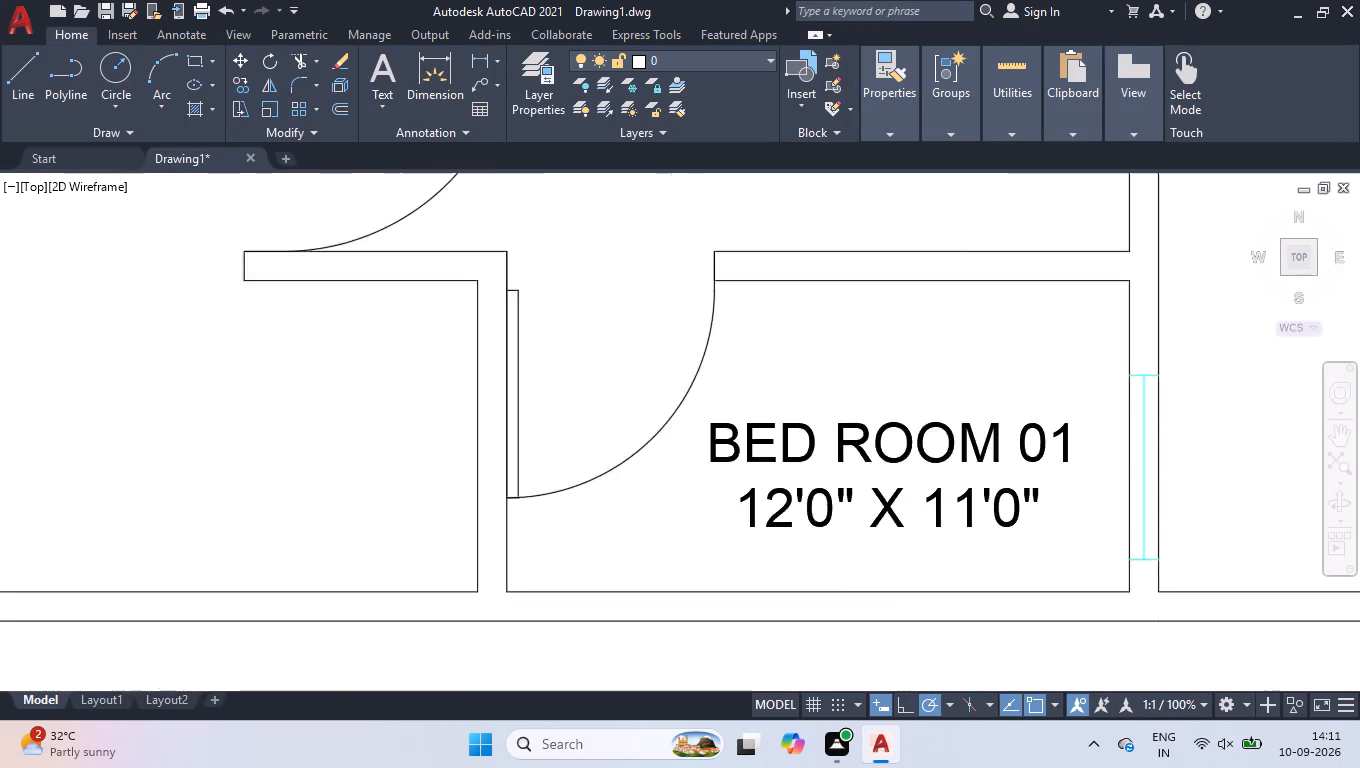
{"action": "double_click", "coordinate": [927, 439]}
{"action": "key", "text": "ctrl+a"}
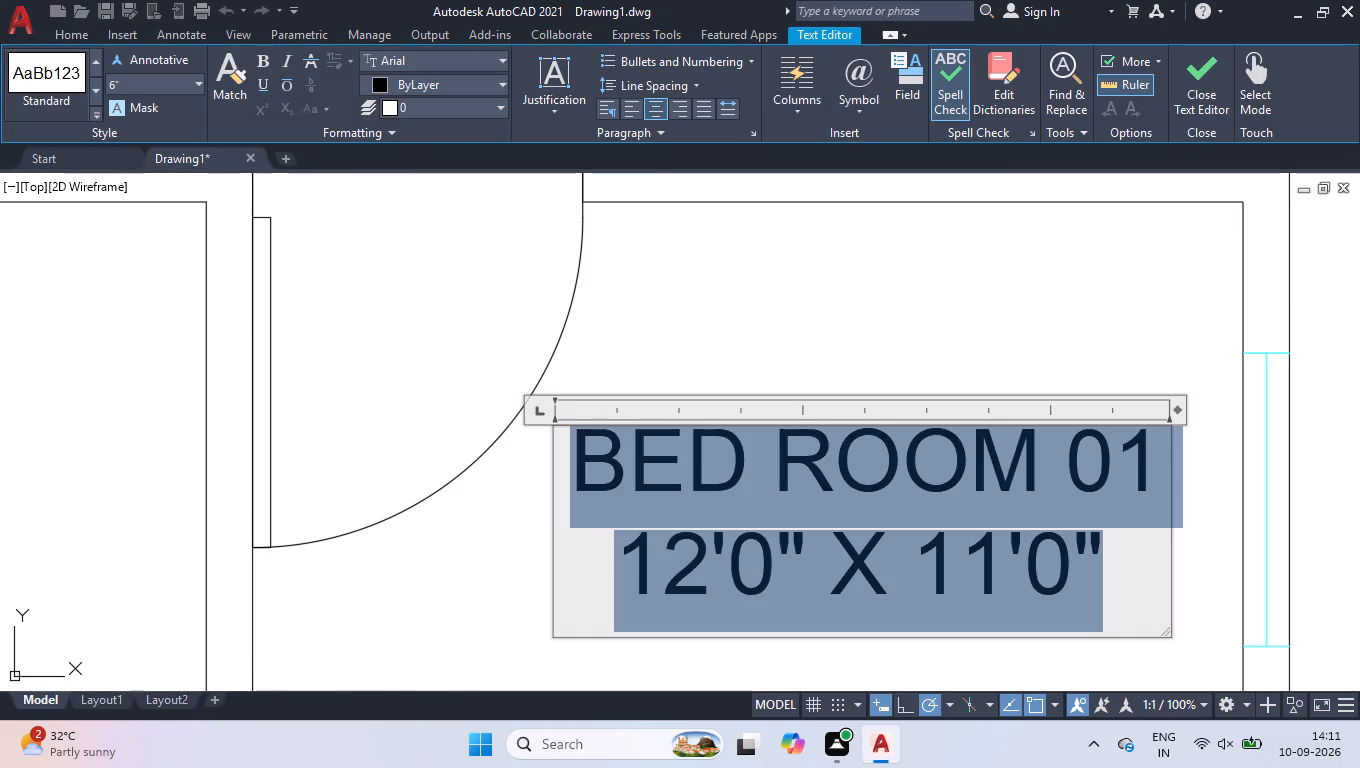
{"action": "type", "text": "A.TOILET"}
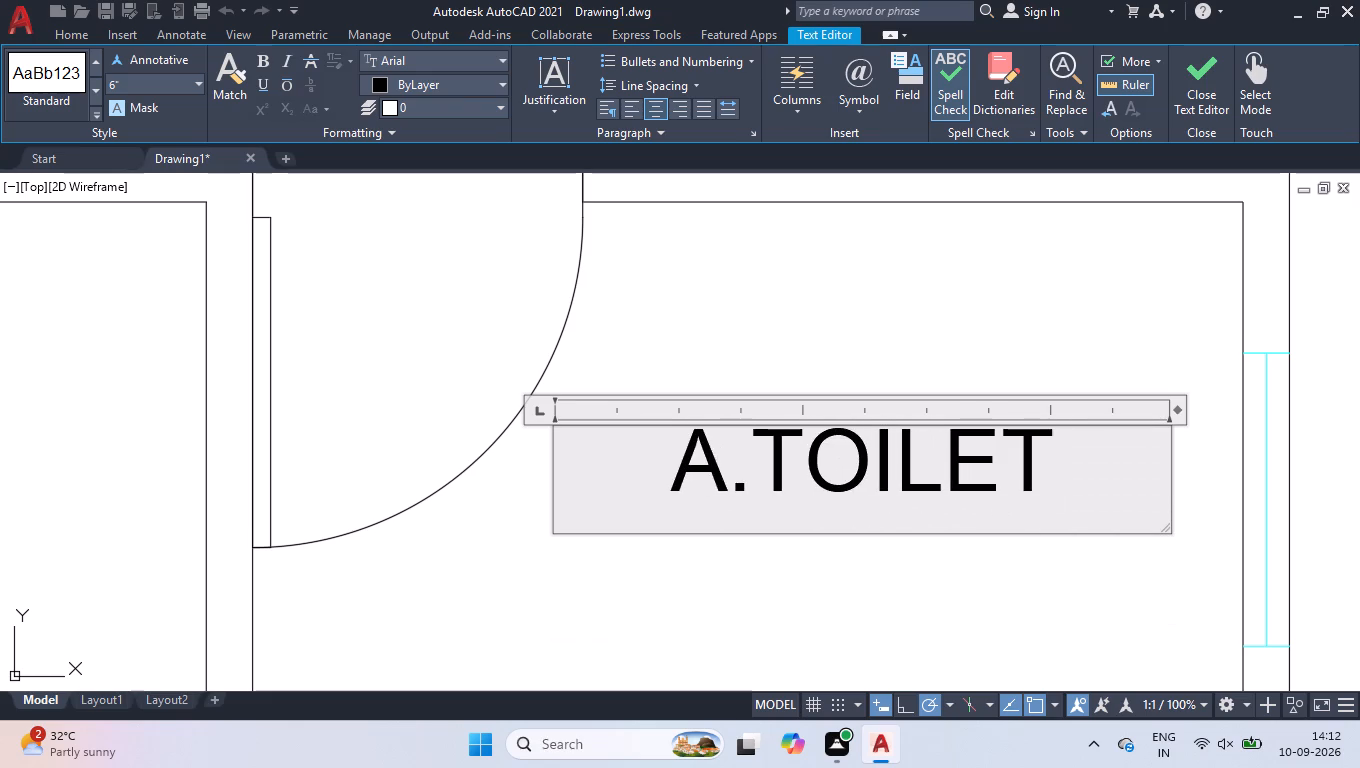
{"action": "key", "text": "Return"}
{"action": "type", "text": "8'0\" X"}
{"action": "key", "text": "space"}
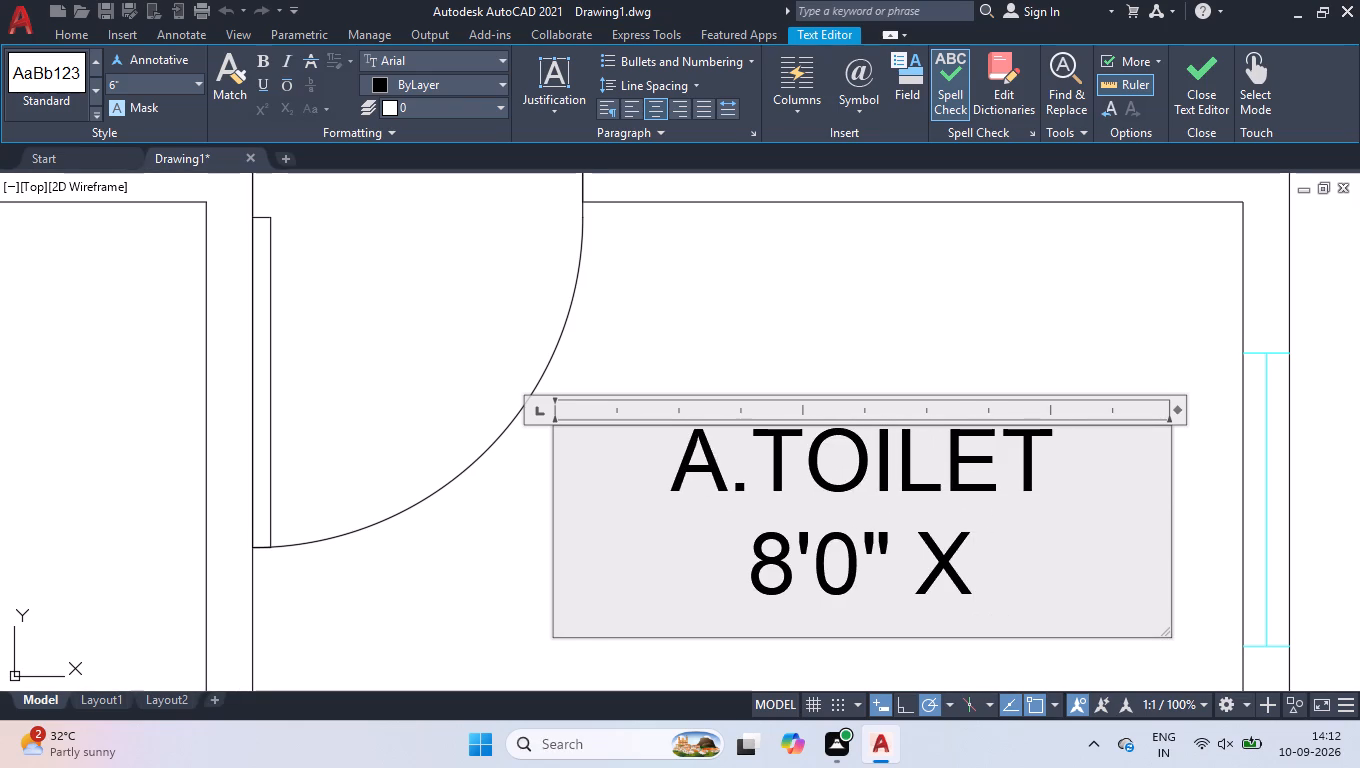
{"action": "type", "text": "4'0\""}
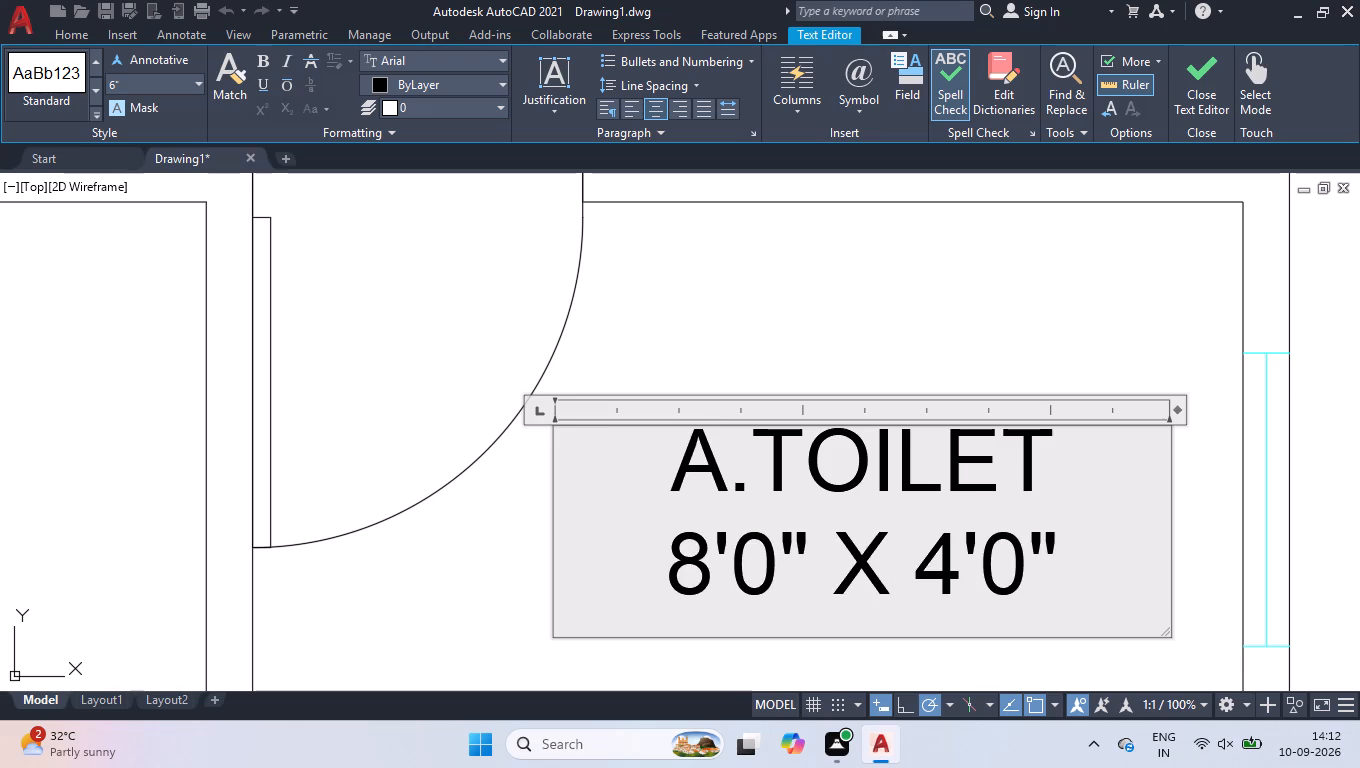
{"action": "left_click", "coordinate": [479, 573]}
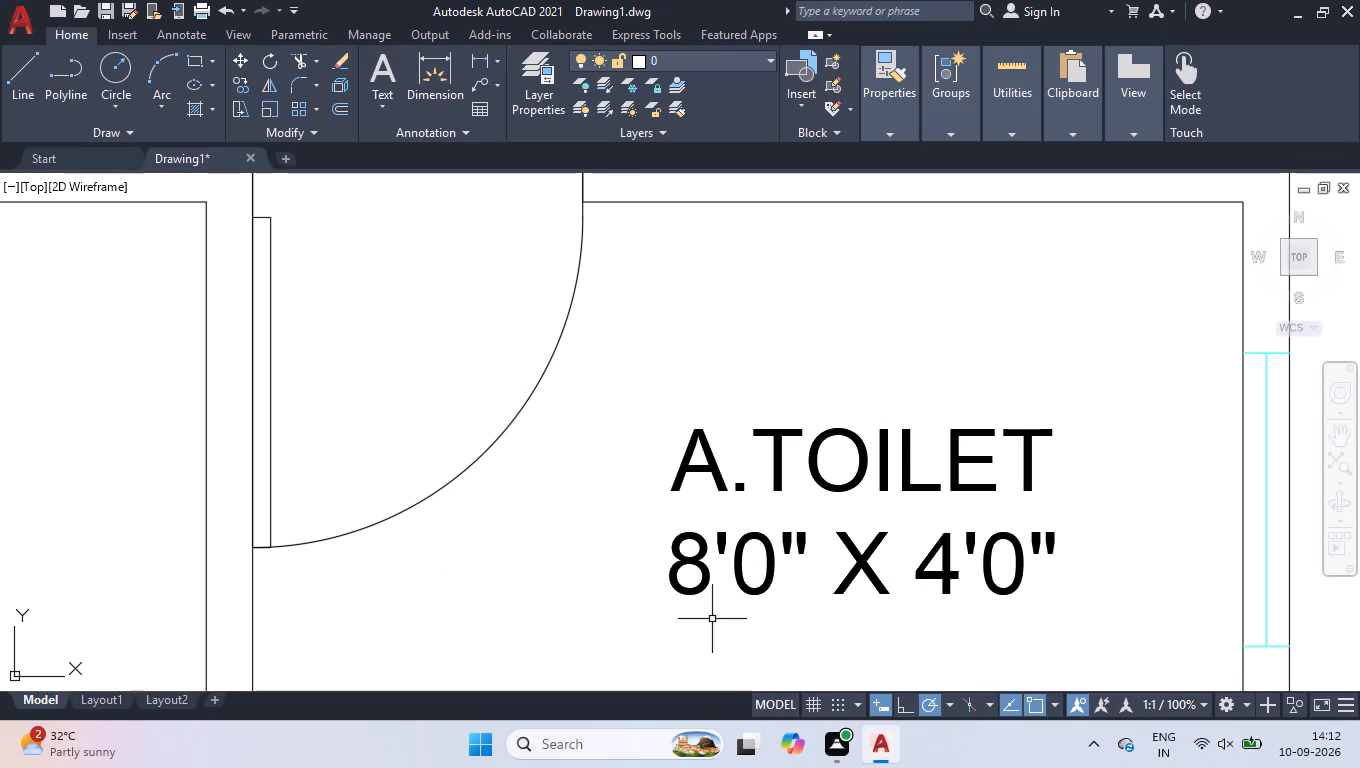
Change the room name in the upper block's right bedroom label to BED ROOM 02.
{"action": "scroll", "coordinate": [756, 604], "scroll_direction": "down", "scroll_amount": 2}
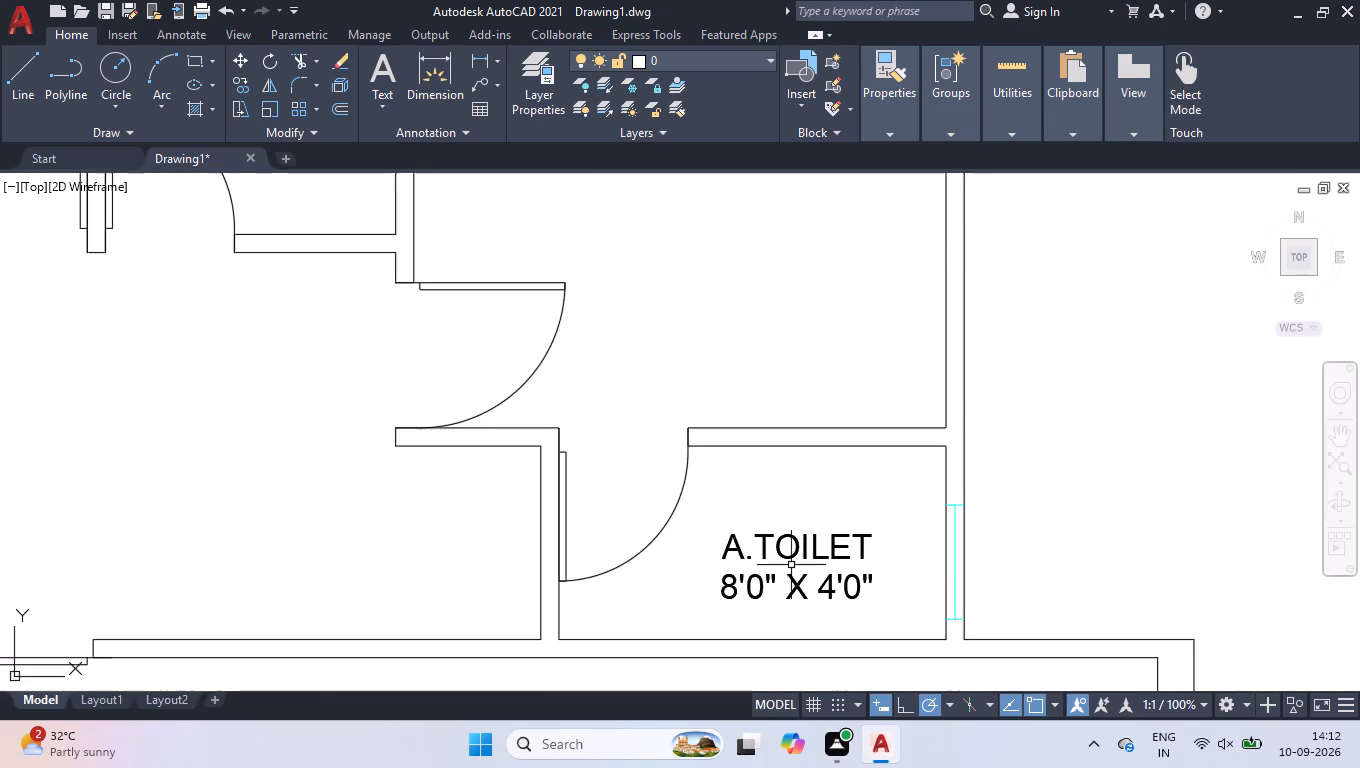
{"action": "scroll", "coordinate": [791, 565], "scroll_direction": "down", "scroll_amount": 2}
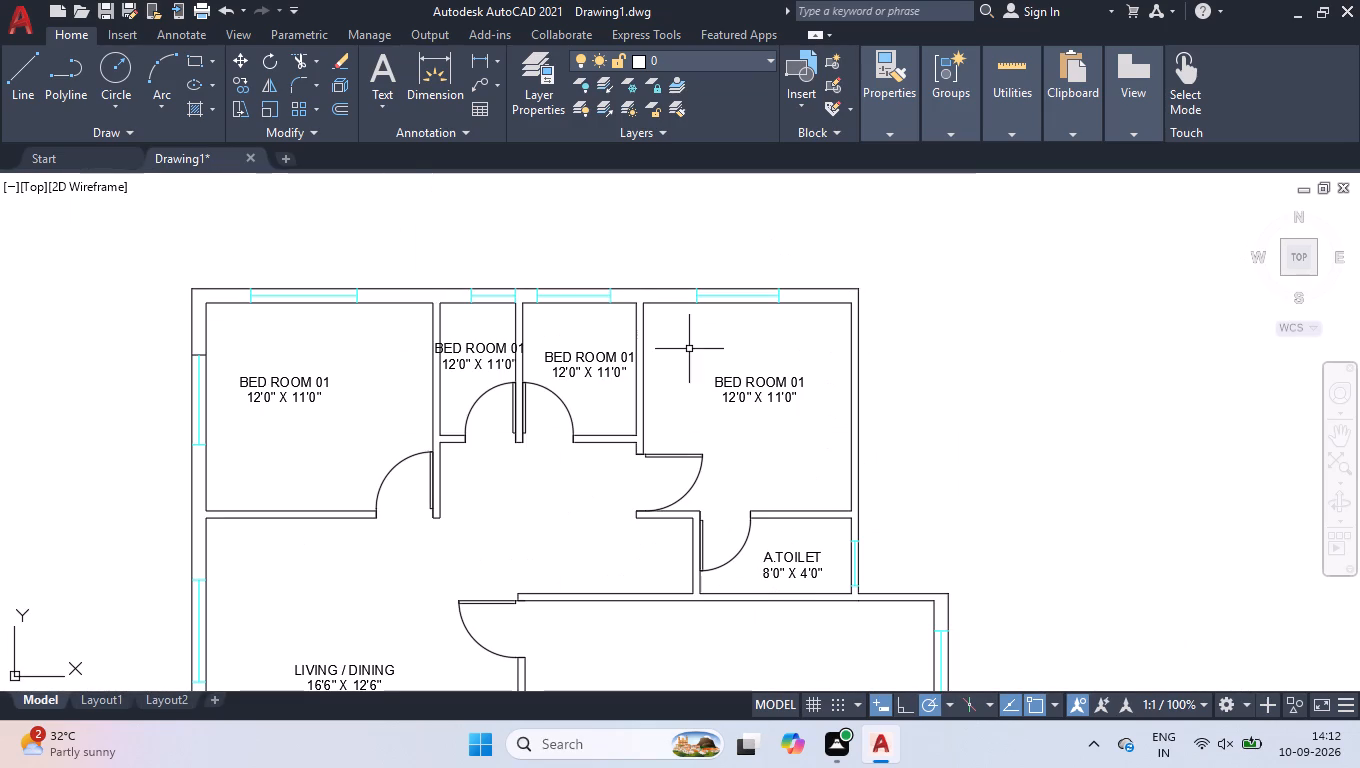
{"action": "scroll", "coordinate": [756, 380], "scroll_direction": "up", "scroll_amount": 4}
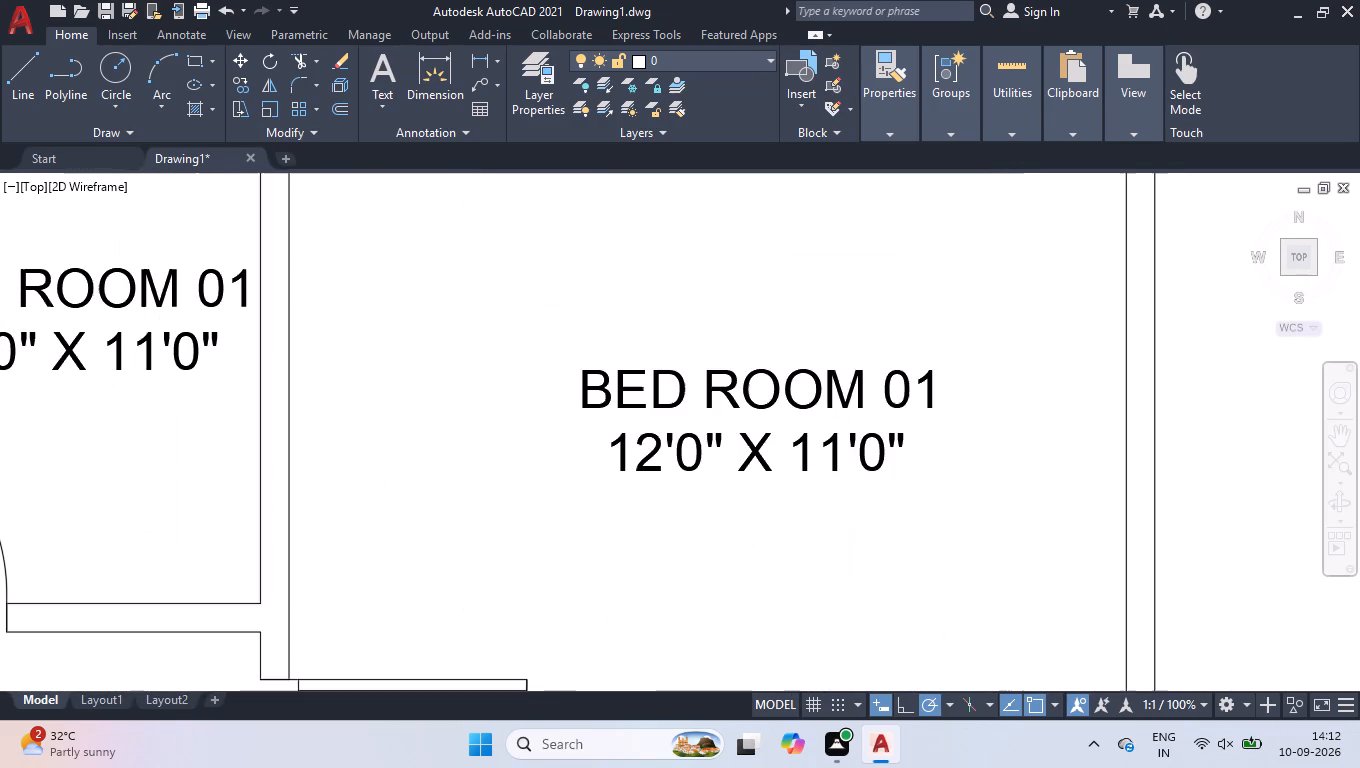
{"action": "double_click", "coordinate": [761, 369]}
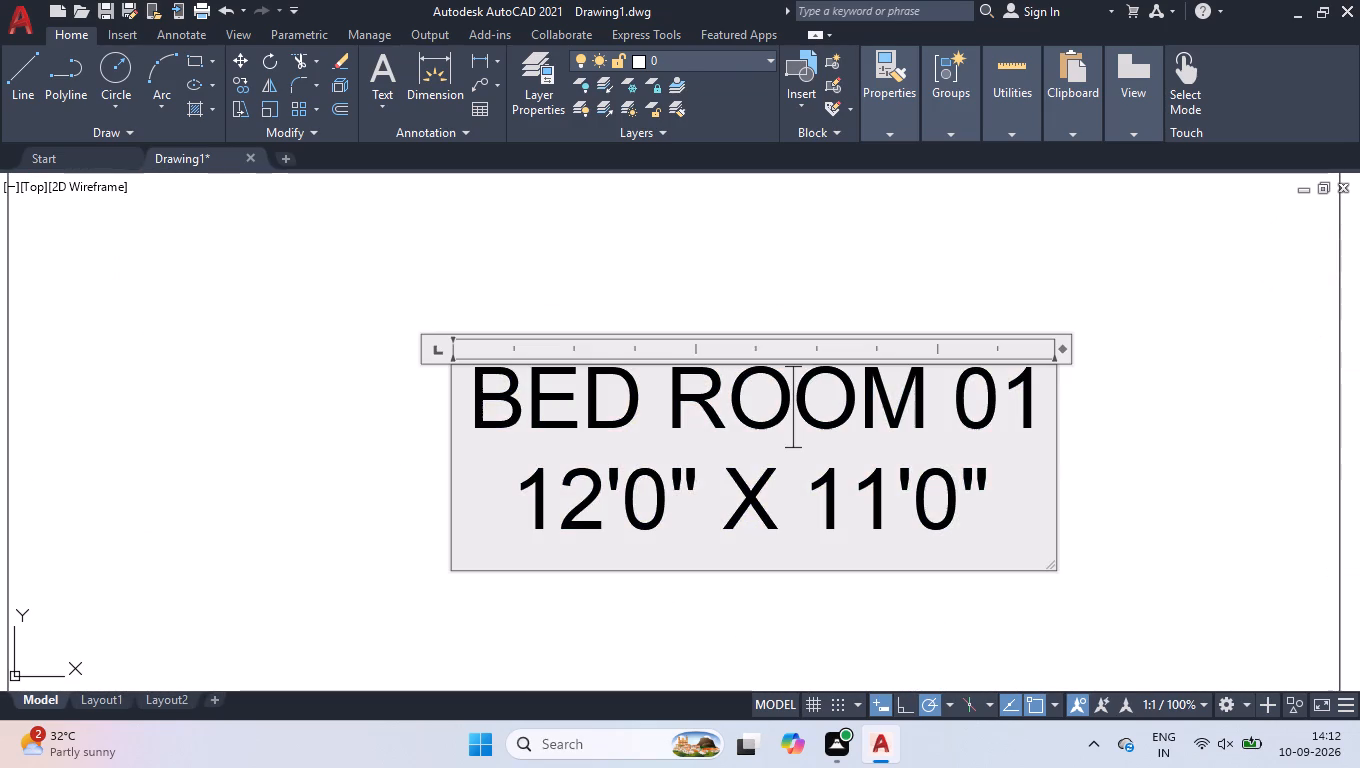
{"action": "left_click", "coordinate": [1045, 416]}
{"action": "key", "text": "BackSpace"}
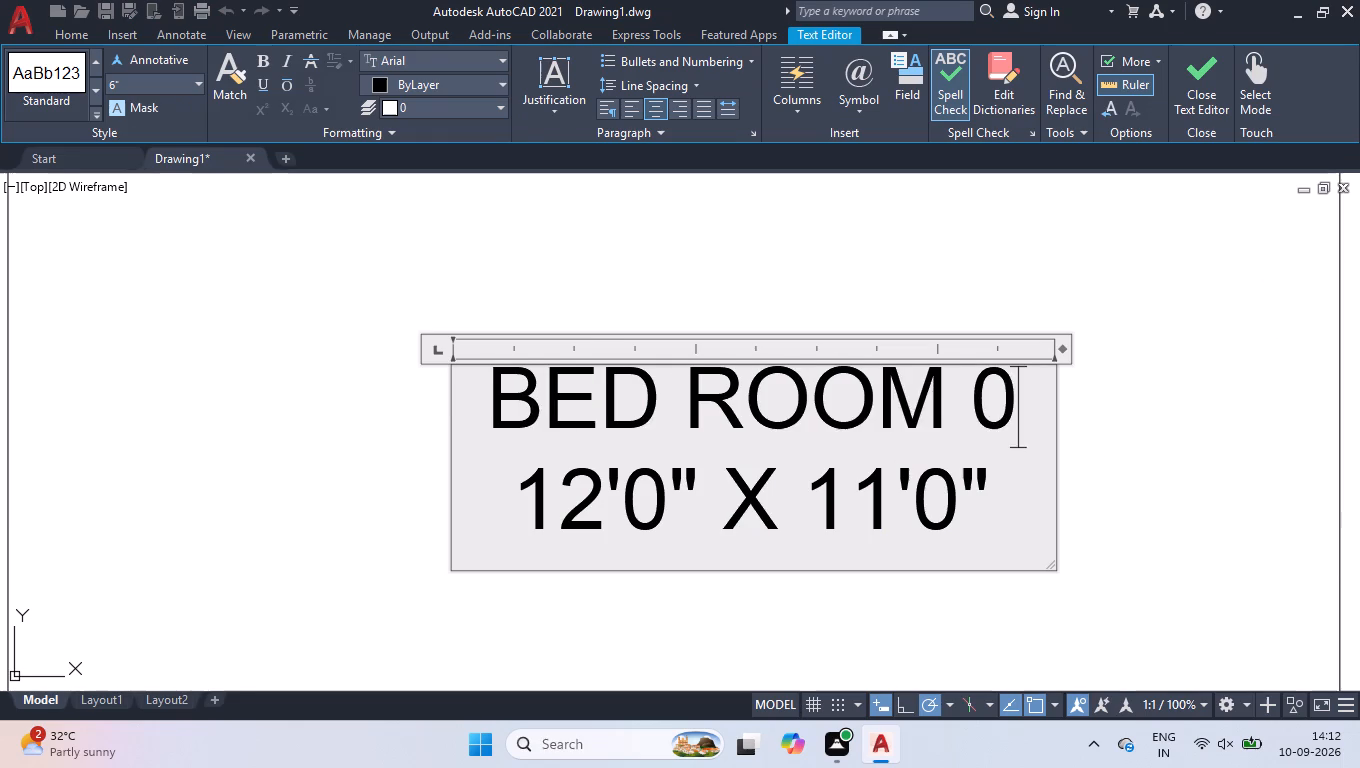
{"action": "key", "text": "2"}
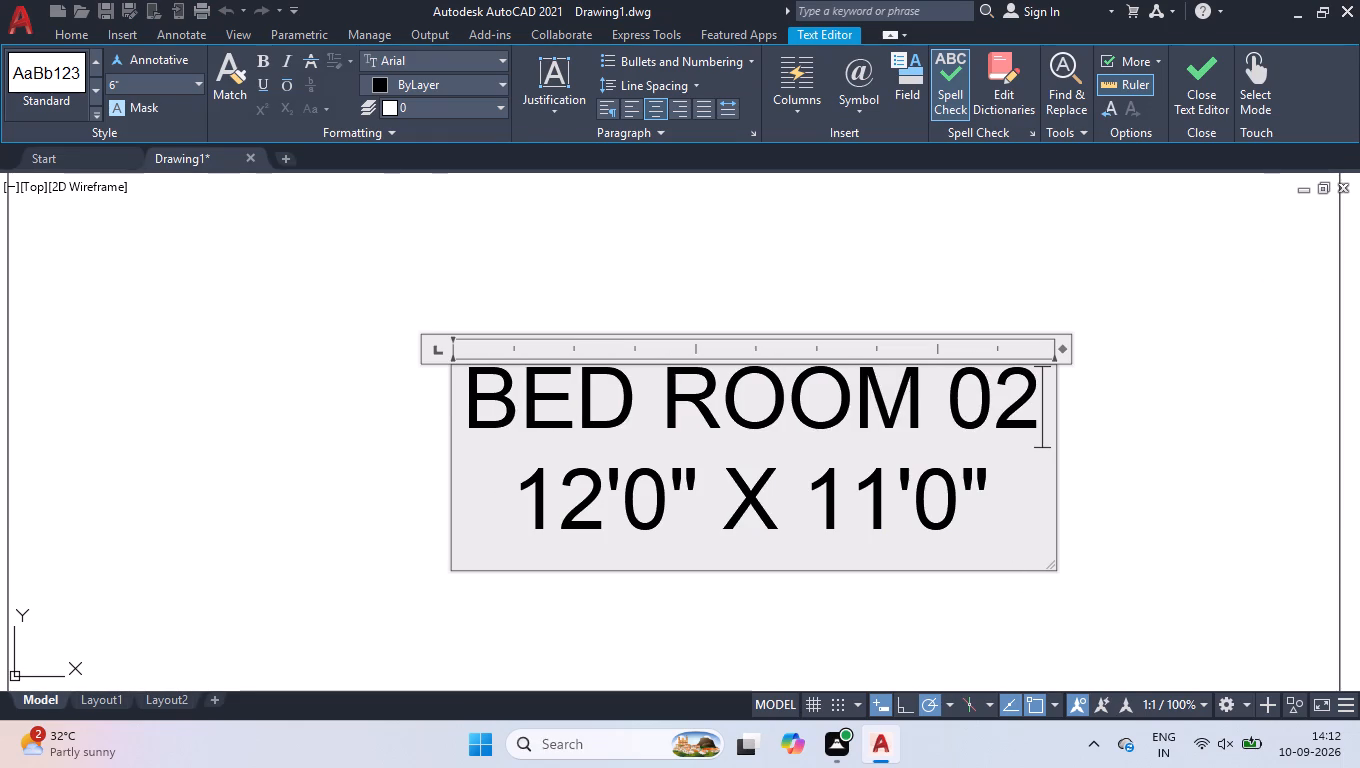
{"action": "scroll", "coordinate": [1060, 597], "scroll_direction": "down", "scroll_amount": 6}
{"action": "scroll", "coordinate": [1073, 586], "scroll_direction": "up", "scroll_amount": 3}
{"action": "scroll", "coordinate": [1003, 400], "scroll_direction": "up", "scroll_amount": 2}
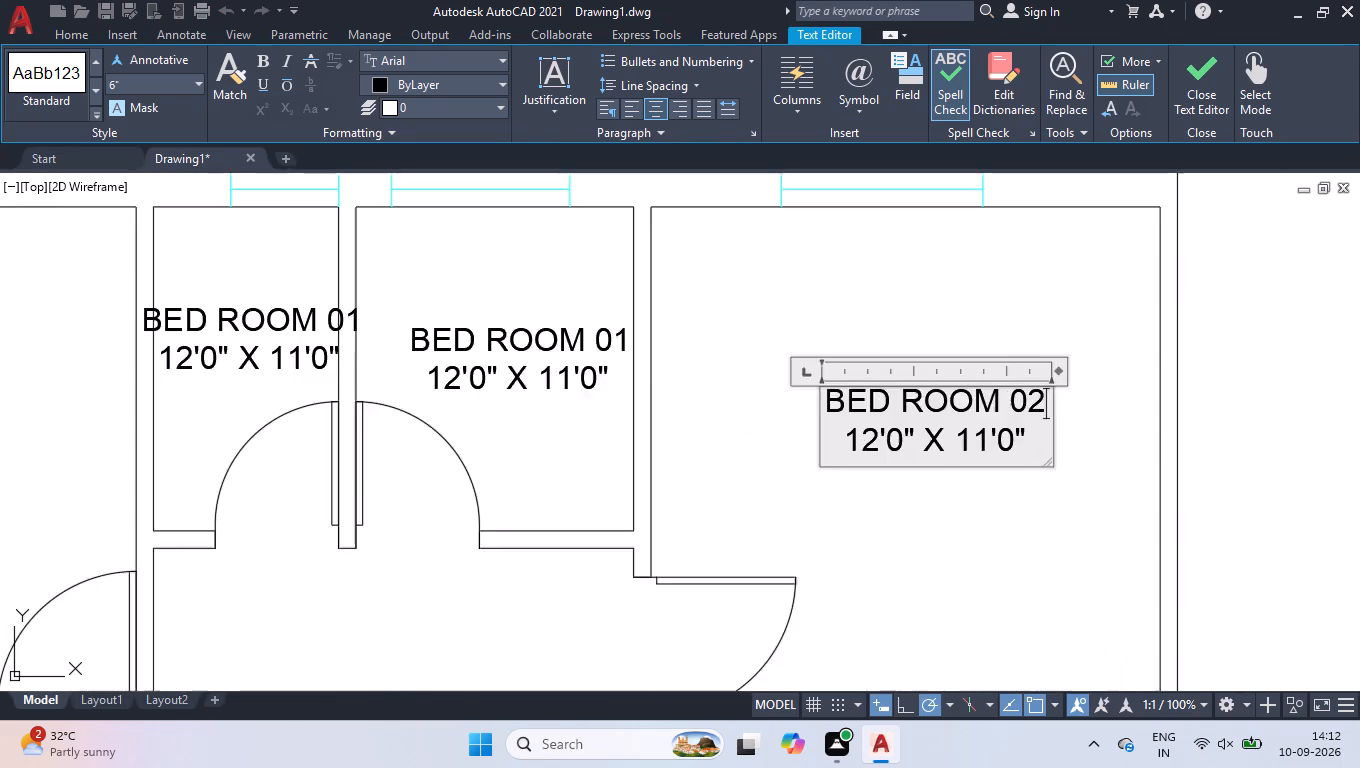
{"action": "scroll", "coordinate": [1009, 435], "scroll_direction": "up", "scroll_amount": 2}
{"action": "scroll", "coordinate": [1009, 435], "scroll_direction": "down", "scroll_amount": 2}
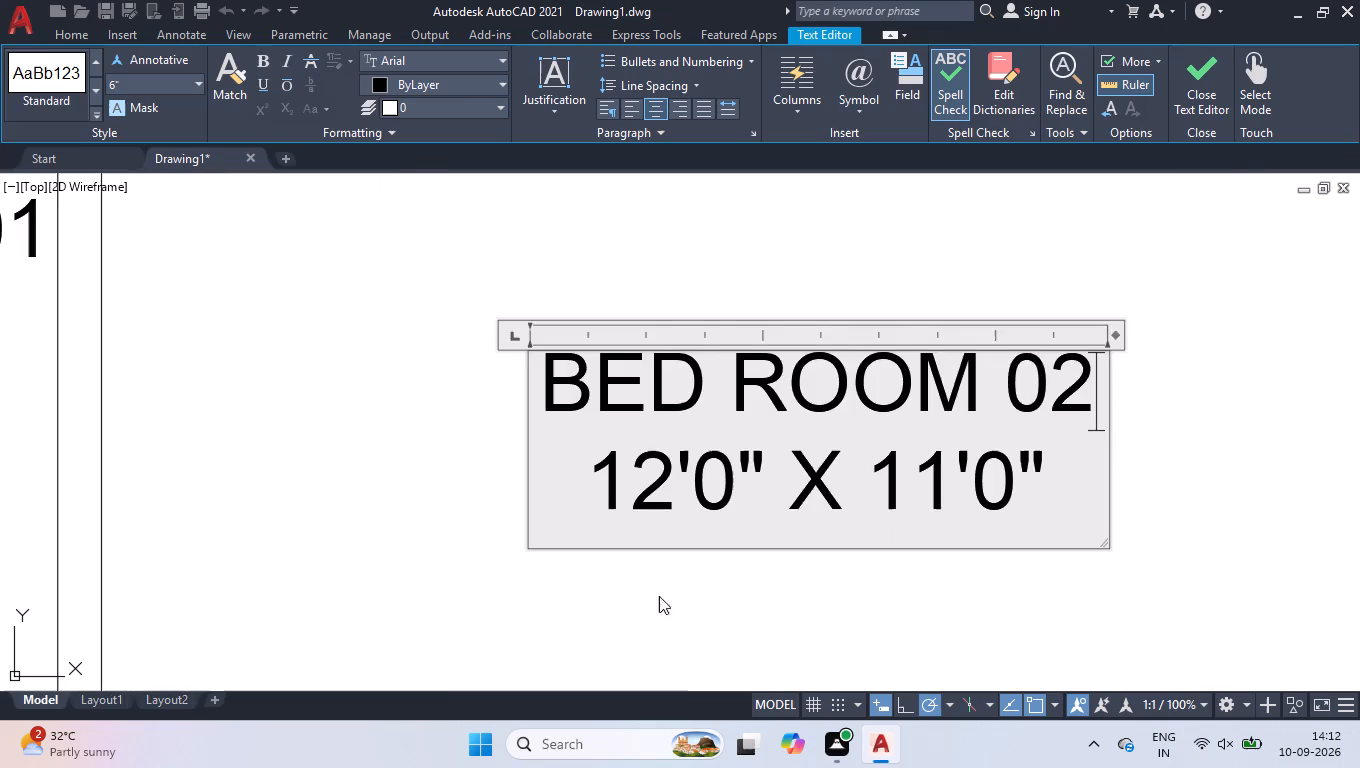
{"action": "left_click", "coordinate": [637, 605]}
Replace the label in the small top room beside the upper block's right bedroom with KITCHEN and 6'0" X 7'0" on two lines.
{"action": "scroll", "coordinate": [643, 576], "scroll_direction": "down", "scroll_amount": 5}
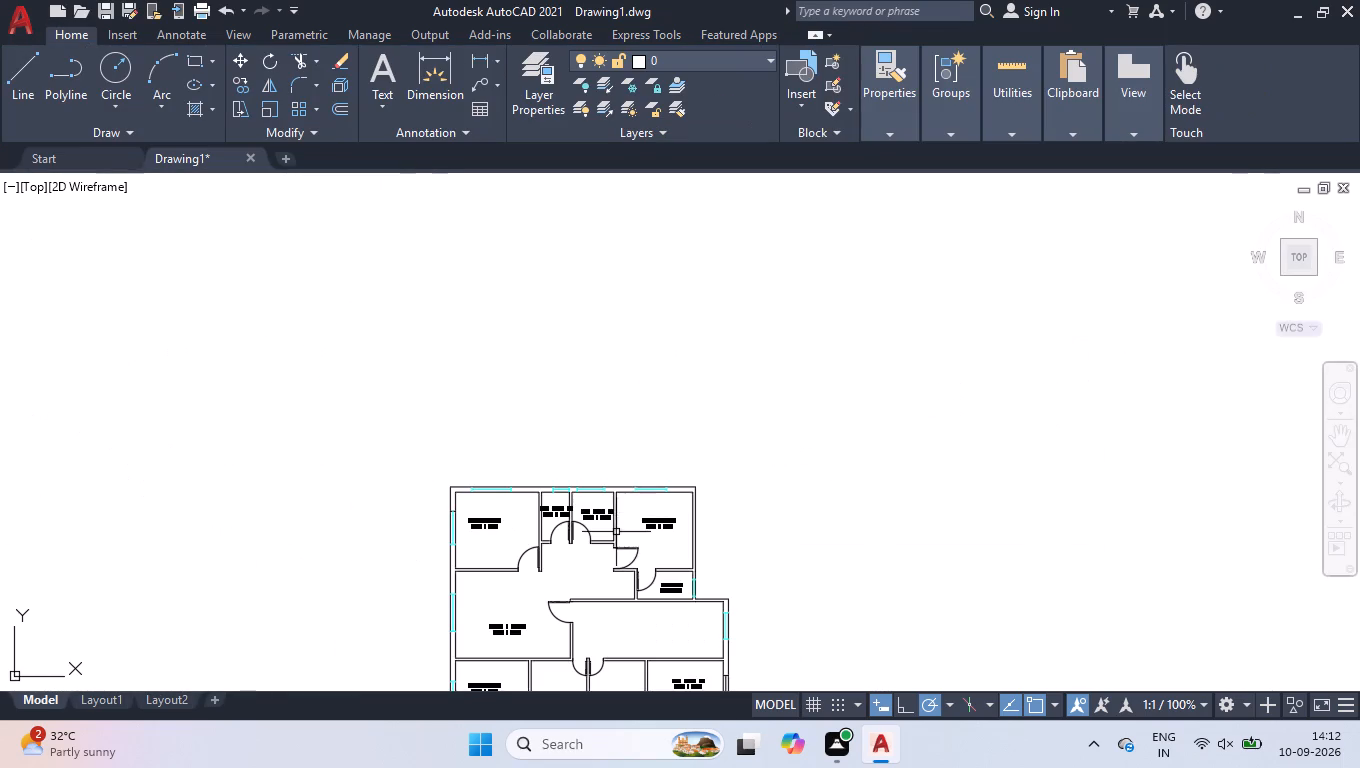
{"action": "scroll", "coordinate": [600, 532], "scroll_direction": "up", "scroll_amount": 4}
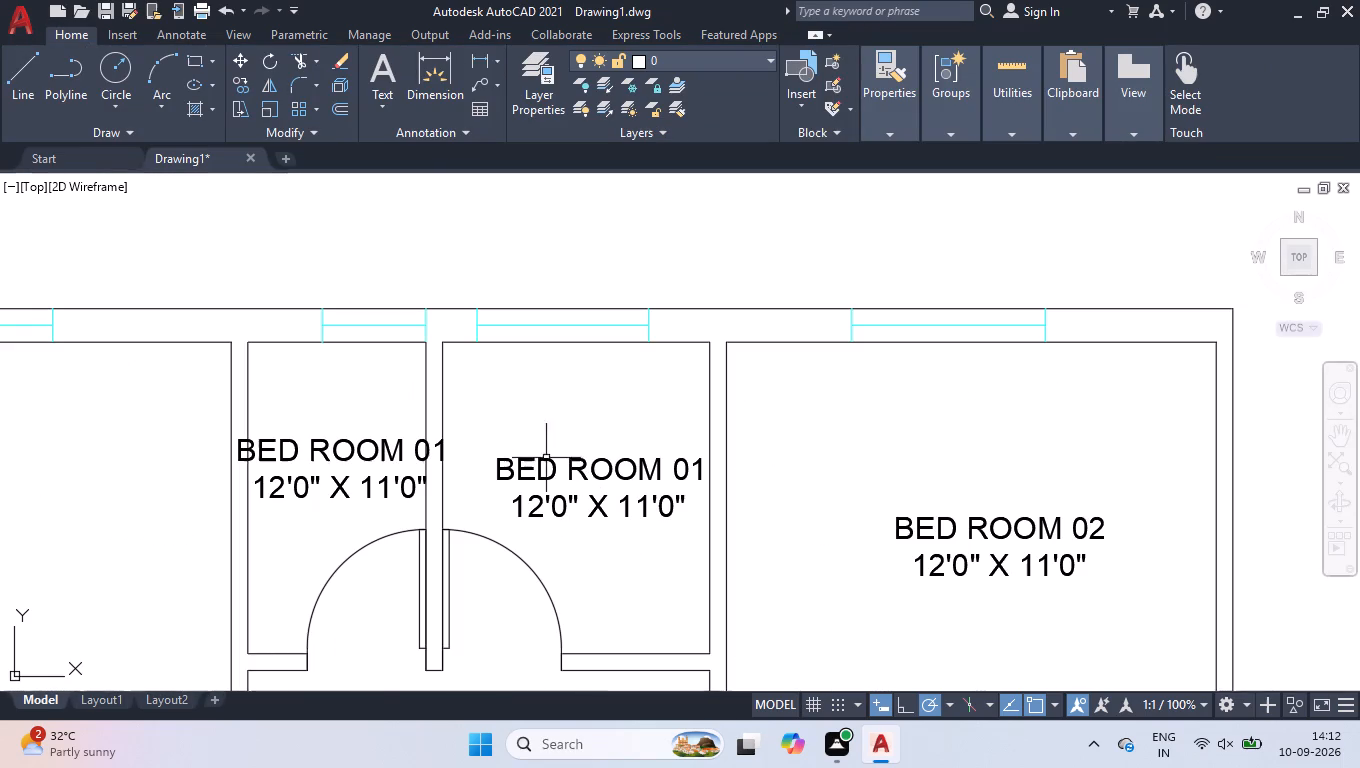
{"action": "scroll", "coordinate": [566, 471], "scroll_direction": "up", "scroll_amount": 1}
{"action": "double_click", "coordinate": [575, 465]}
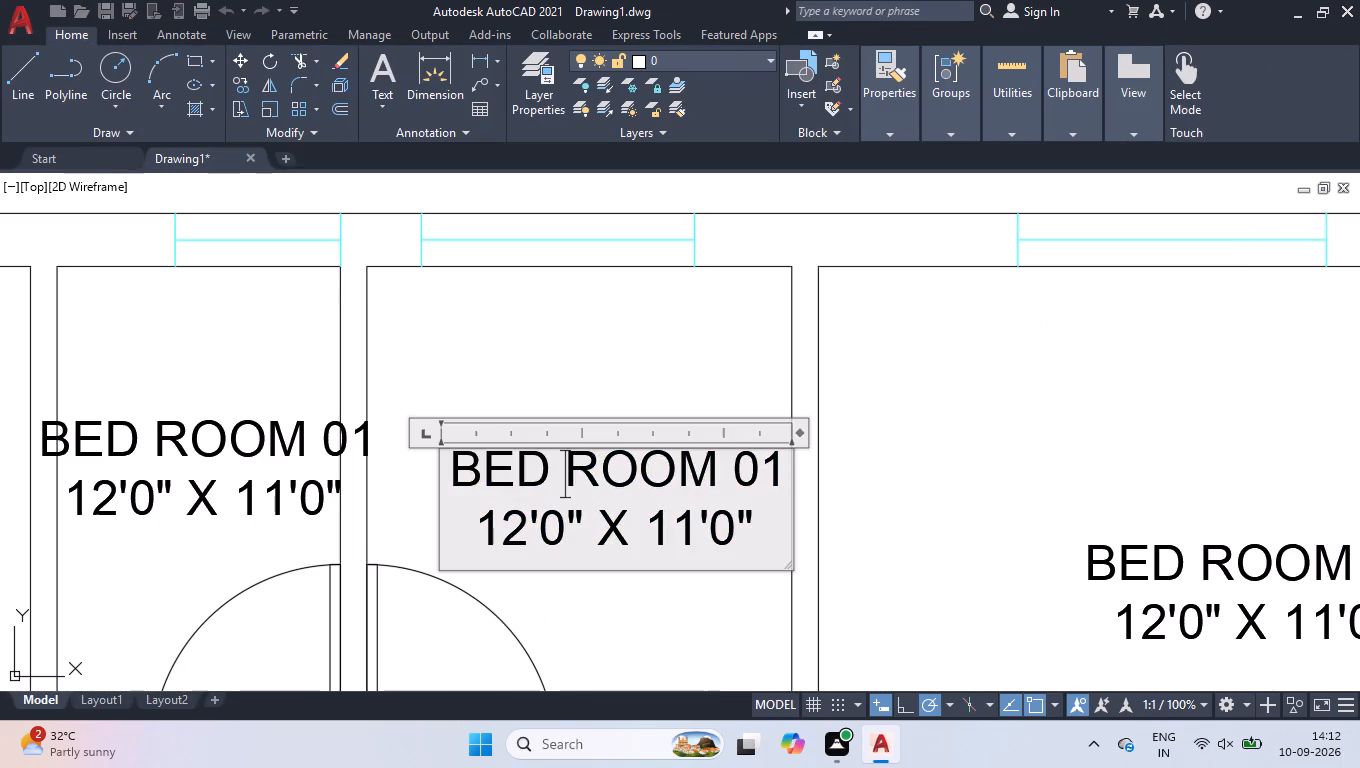
{"action": "key", "text": "ctrl+a"}
{"action": "type", "text": "KITCHEN"}
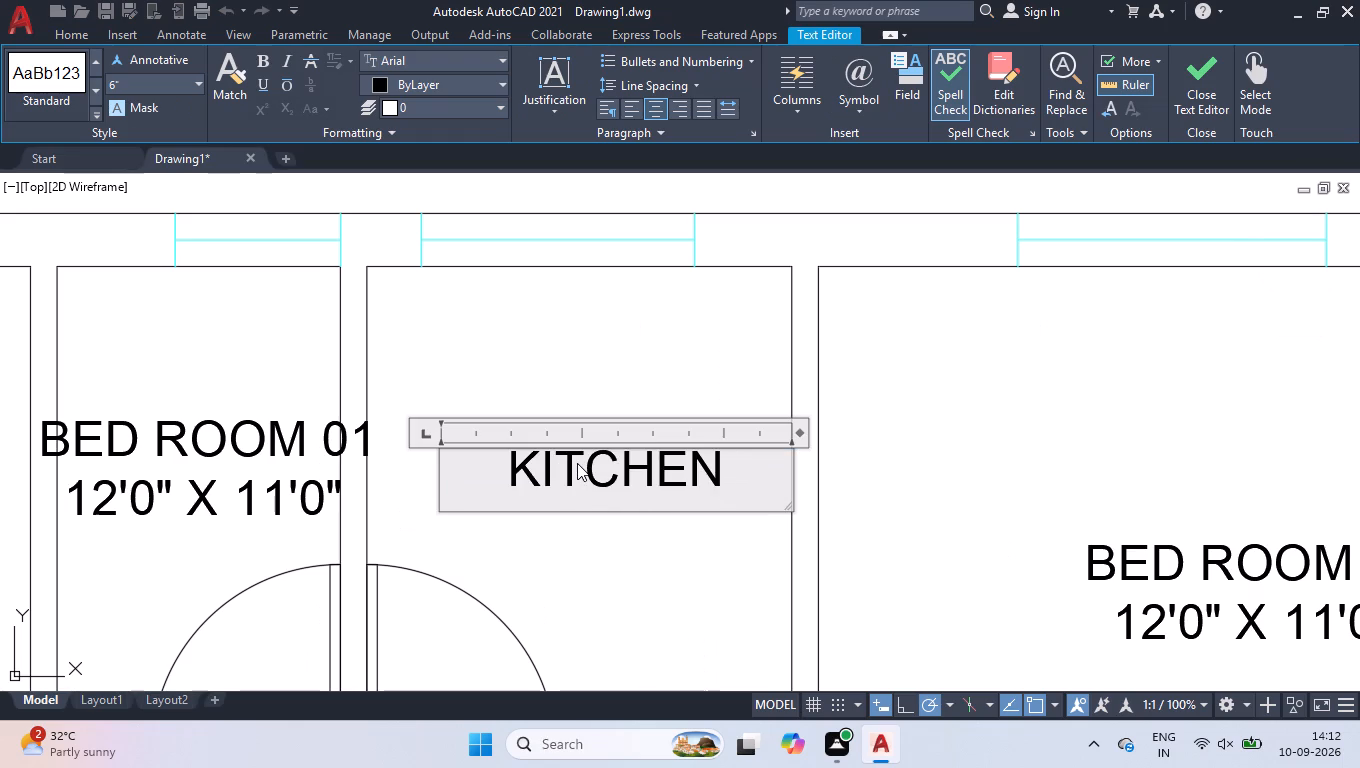
{"action": "key", "text": "Return"}
{"action": "type", "text": "6'0\" X 7'0\""}
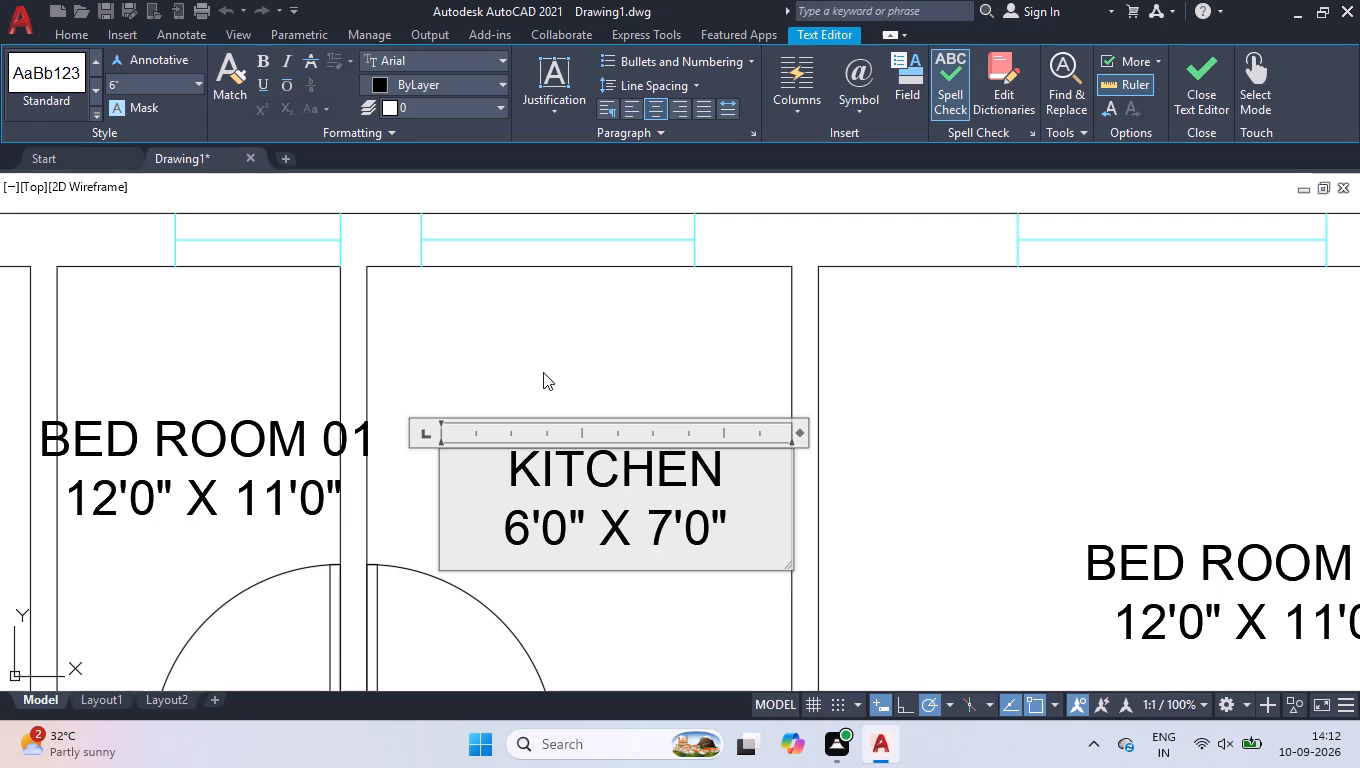
{"action": "left_click", "coordinate": [543, 372]}
Replace the label in the narrow top room between BED ROOM 01 and KITCHEN with C.TOILET and 4'0" X 7'0" on two lines.
{"action": "scroll", "coordinate": [543, 375], "scroll_direction": "down", "scroll_amount": 1}
{"action": "scroll", "coordinate": [271, 426], "scroll_direction": "up", "scroll_amount": 1}
{"action": "double_click", "coordinate": [271, 420]}
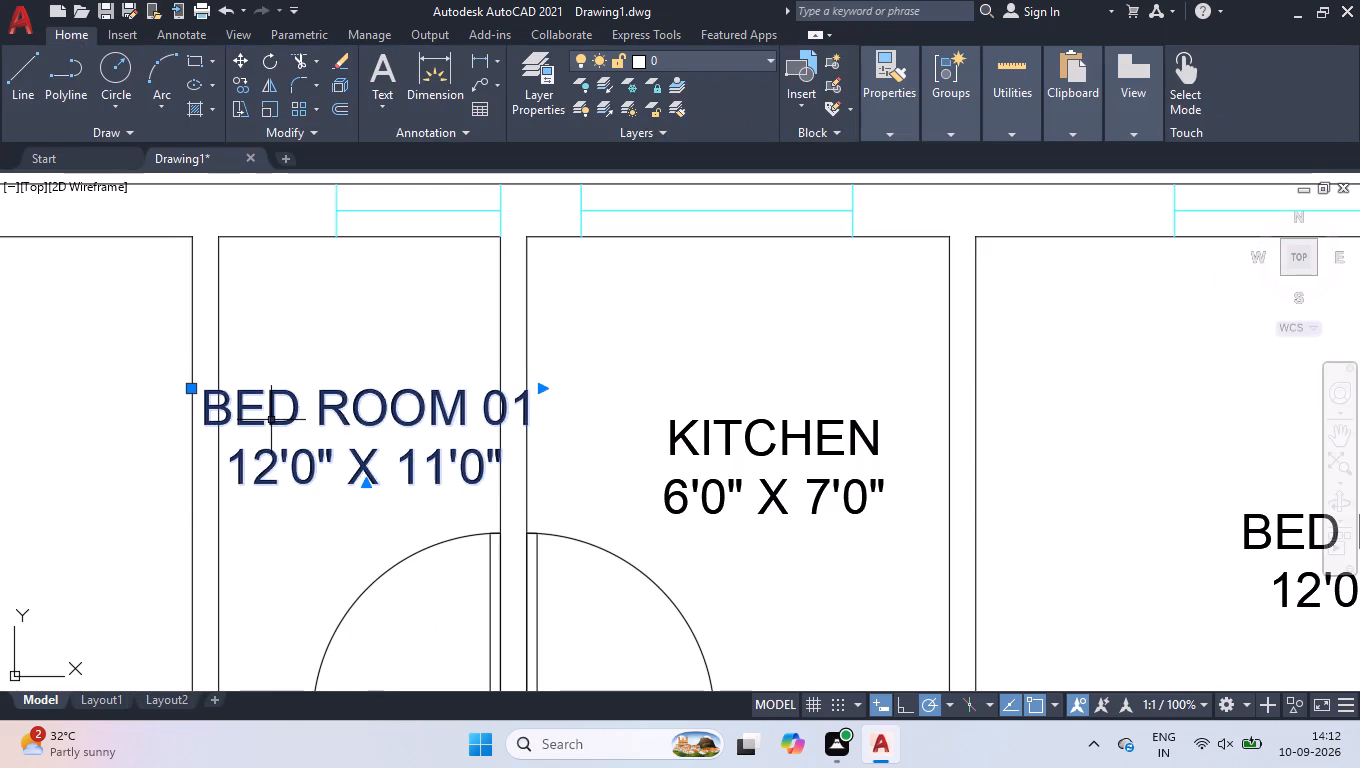
{"action": "key", "text": "ctrl+a"}
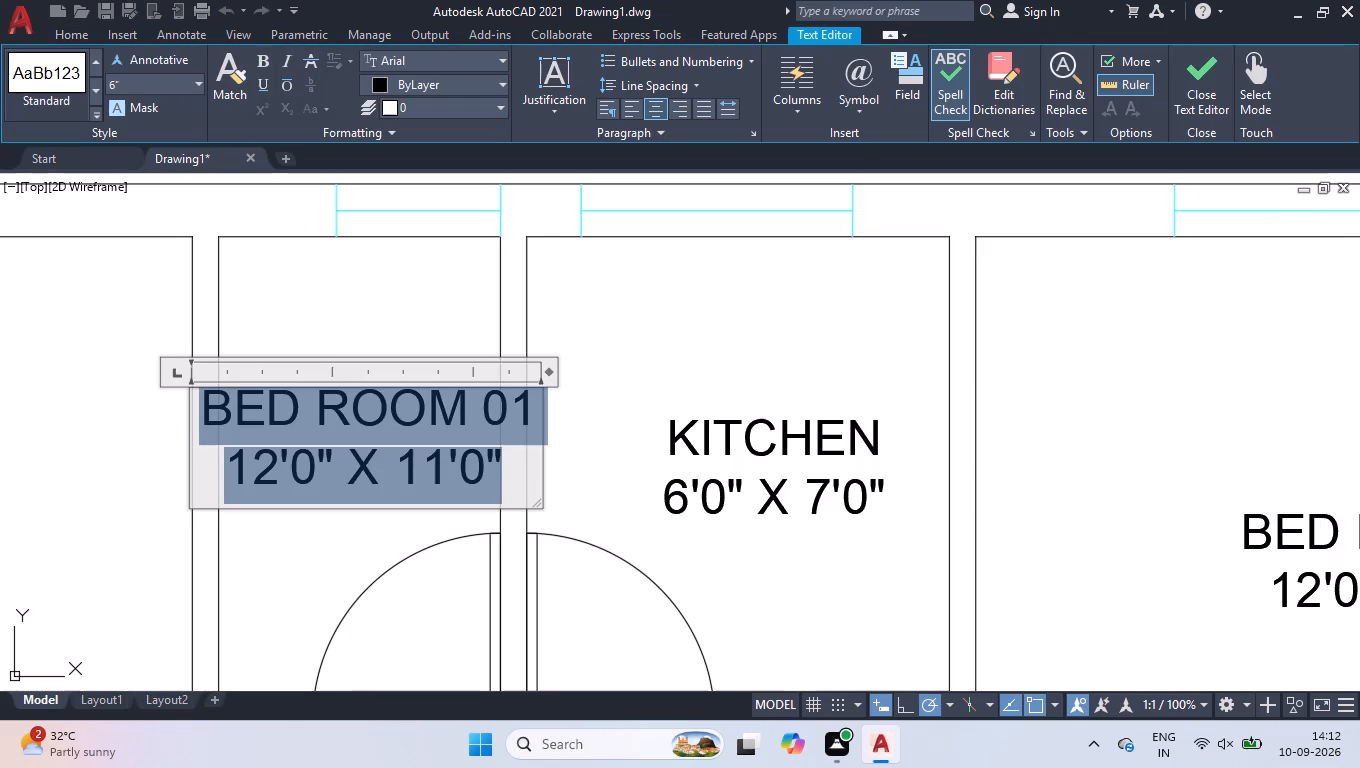
{"action": "type", "text": "C.TOILET"}
{"action": "key", "text": "Return"}
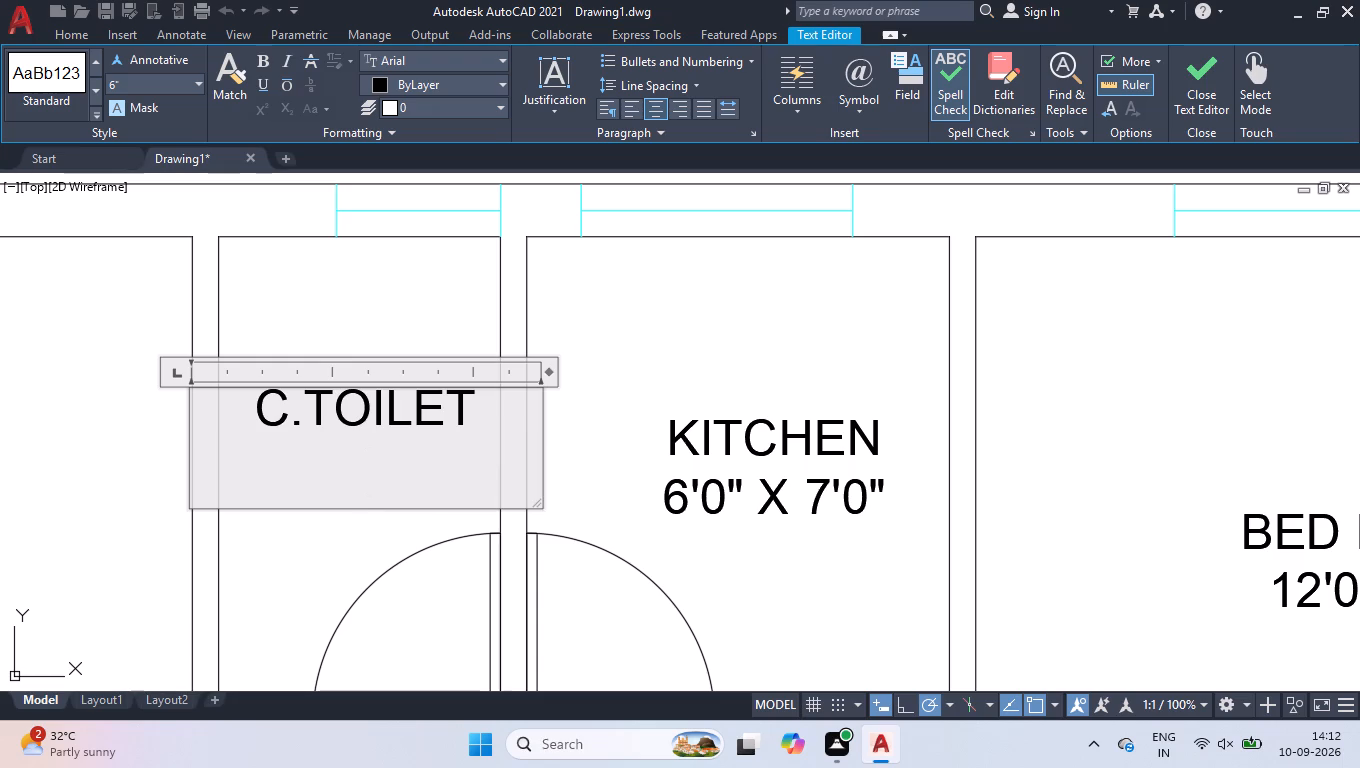
{"action": "type", "text": "4'0\" X 7'0\""}
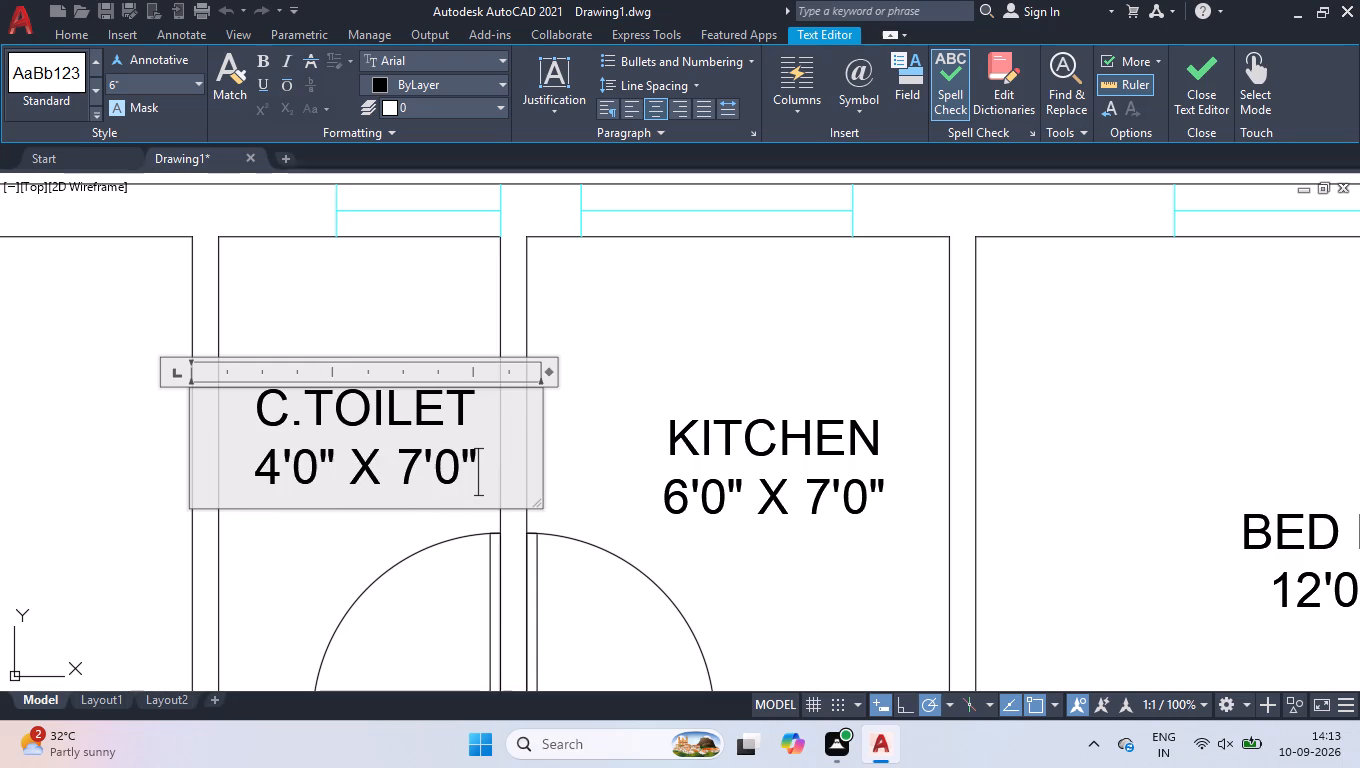
{"action": "left_click", "coordinate": [325, 338]}
Start a SOLID hatch and fill the upper block's walls around both bedrooms, the toilets and kitchen, including the wall below A.TOILET.
{"action": "scroll", "coordinate": [347, 358], "scroll_direction": "down", "scroll_amount": 2}
{"action": "scroll", "coordinate": [450, 337], "scroll_direction": "down", "scroll_amount": 1}
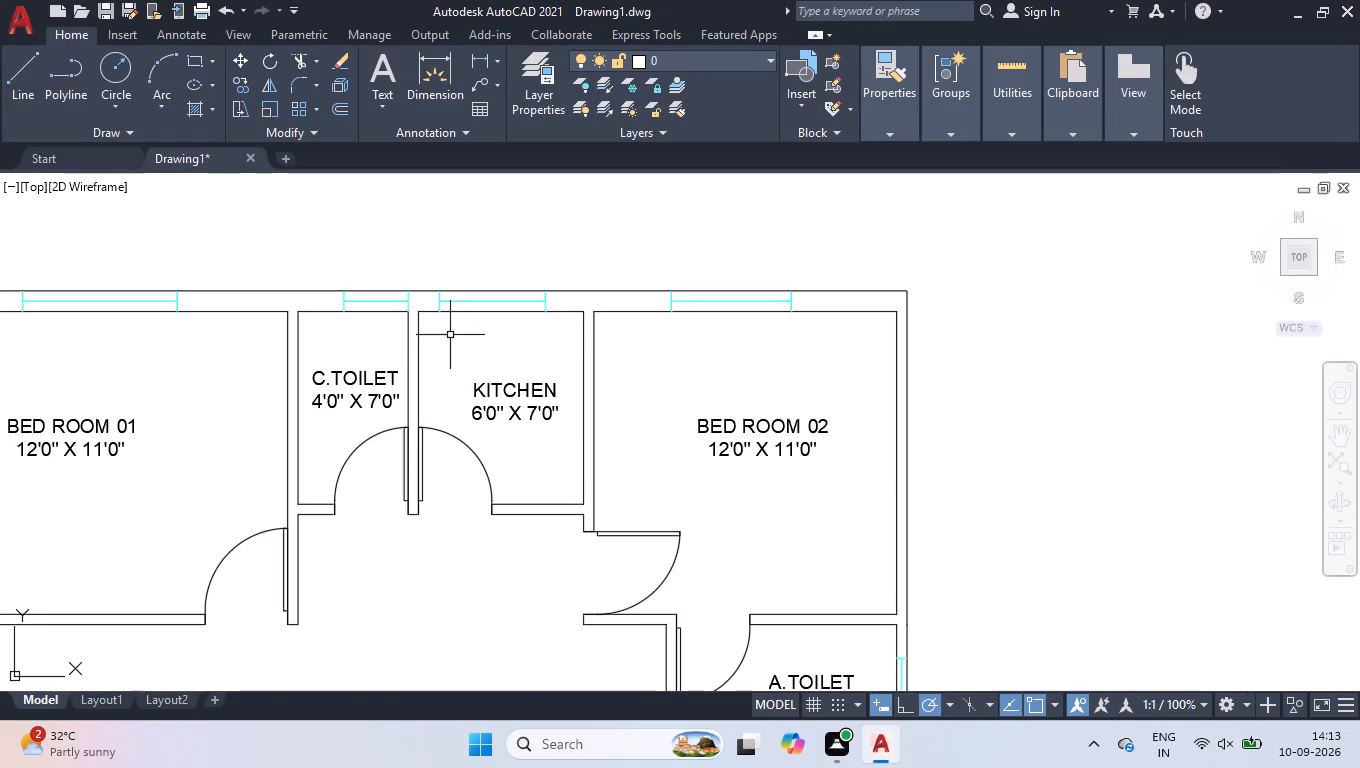
{"action": "scroll", "coordinate": [450, 337], "scroll_direction": "down", "scroll_amount": 1}
{"action": "left_click", "coordinate": [1302, 263]}
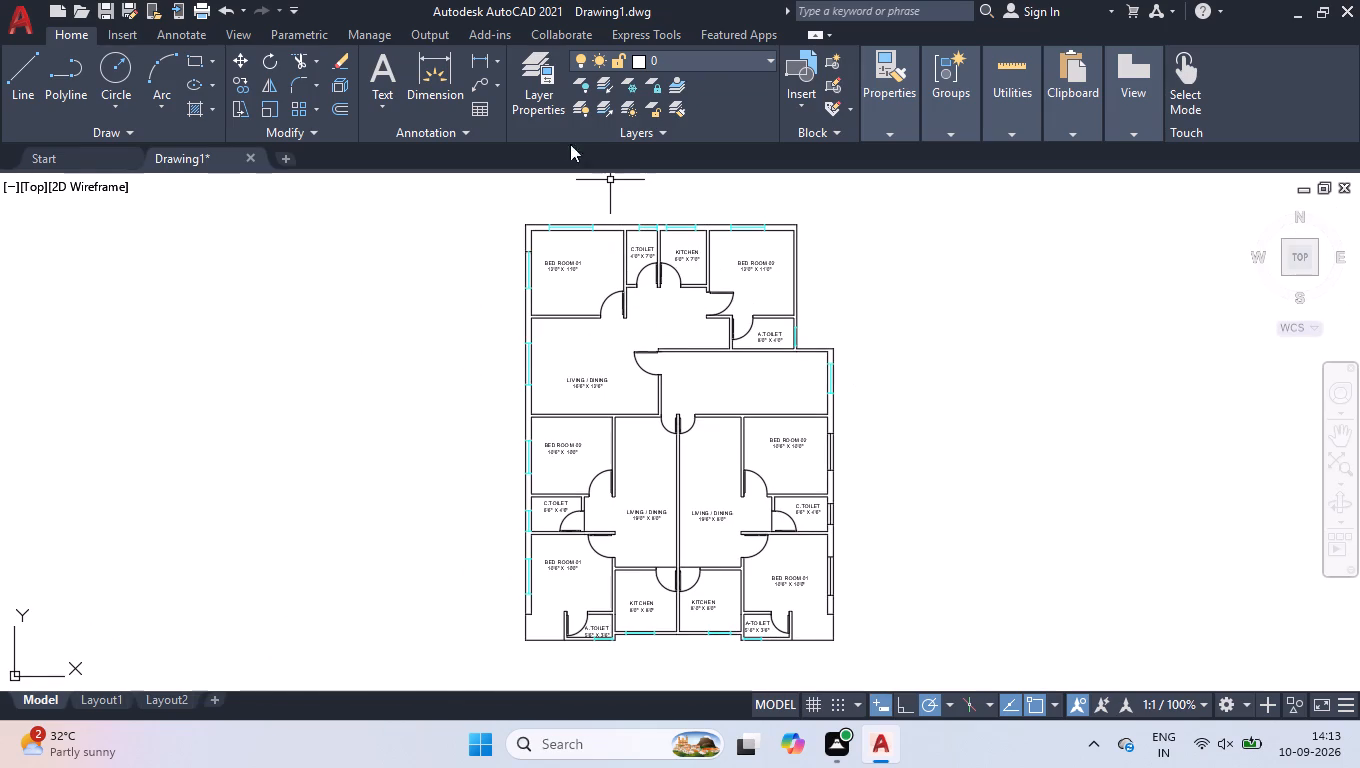
{"action": "left_click", "coordinate": [195, 112]}
{"action": "left_click", "coordinate": [197, 65]}
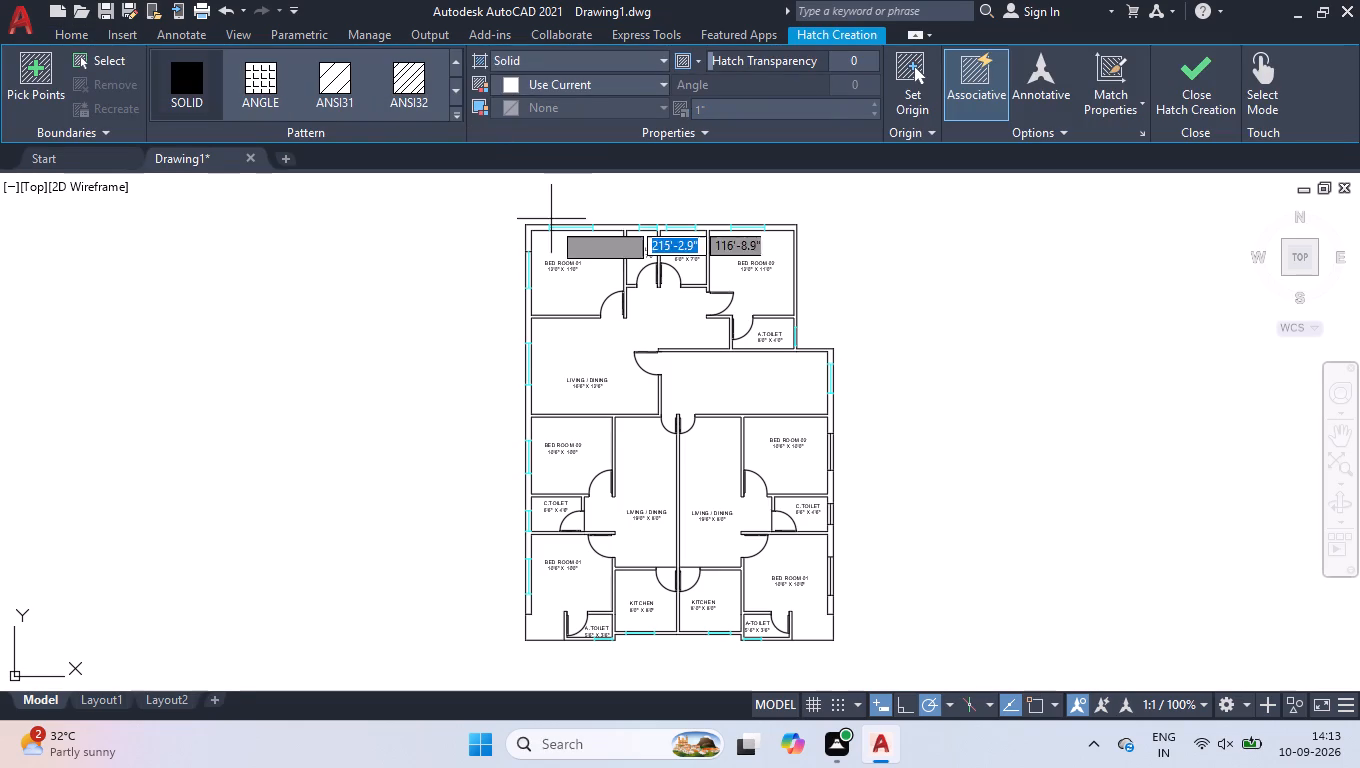
{"action": "left_click", "coordinate": [537, 225]}
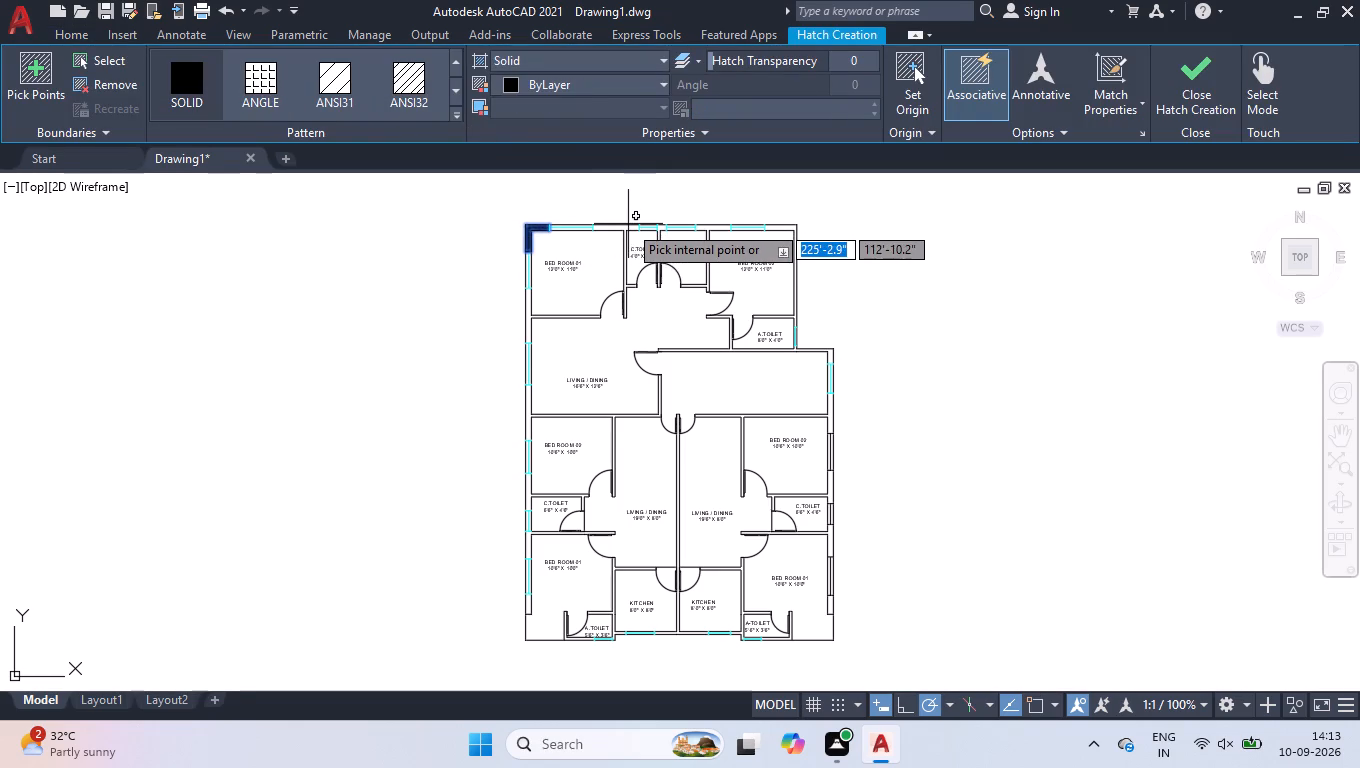
{"action": "left_click", "coordinate": [627, 227]}
{"action": "scroll", "coordinate": [664, 226], "scroll_direction": "up", "scroll_amount": 3}
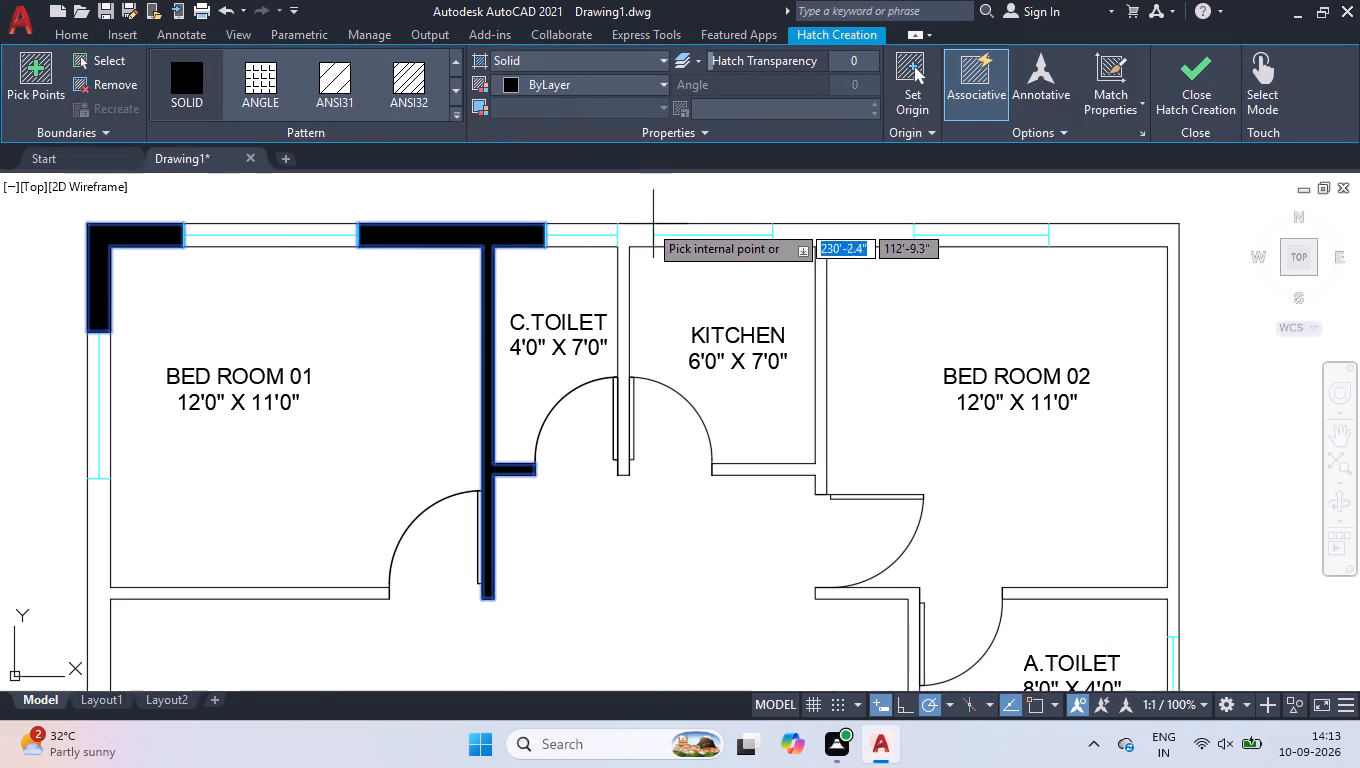
{"action": "left_click", "coordinate": [631, 229]}
{"action": "left_click", "coordinate": [817, 228]}
{"action": "scroll", "coordinate": [817, 229], "scroll_direction": "down", "scroll_amount": 1}
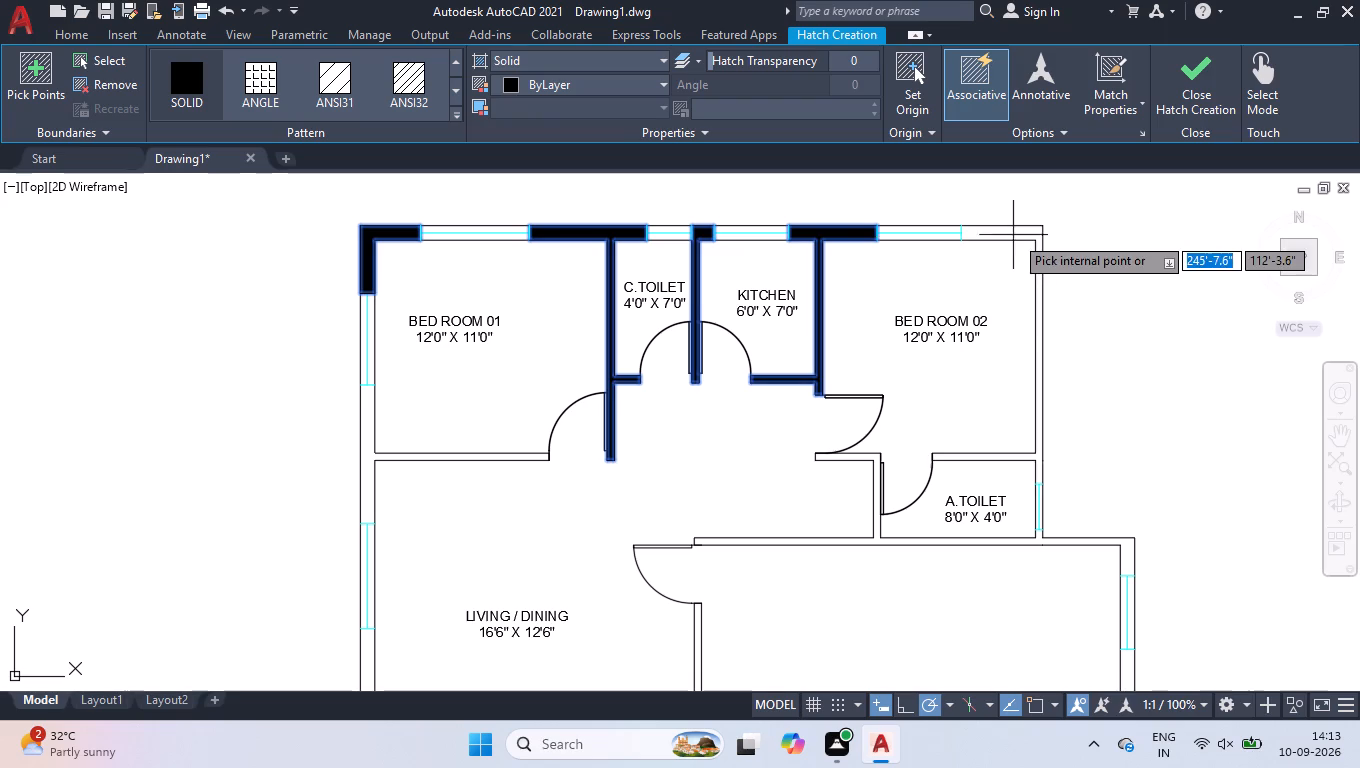
{"action": "left_click", "coordinate": [1014, 235]}
{"action": "left_click", "coordinate": [439, 458]}
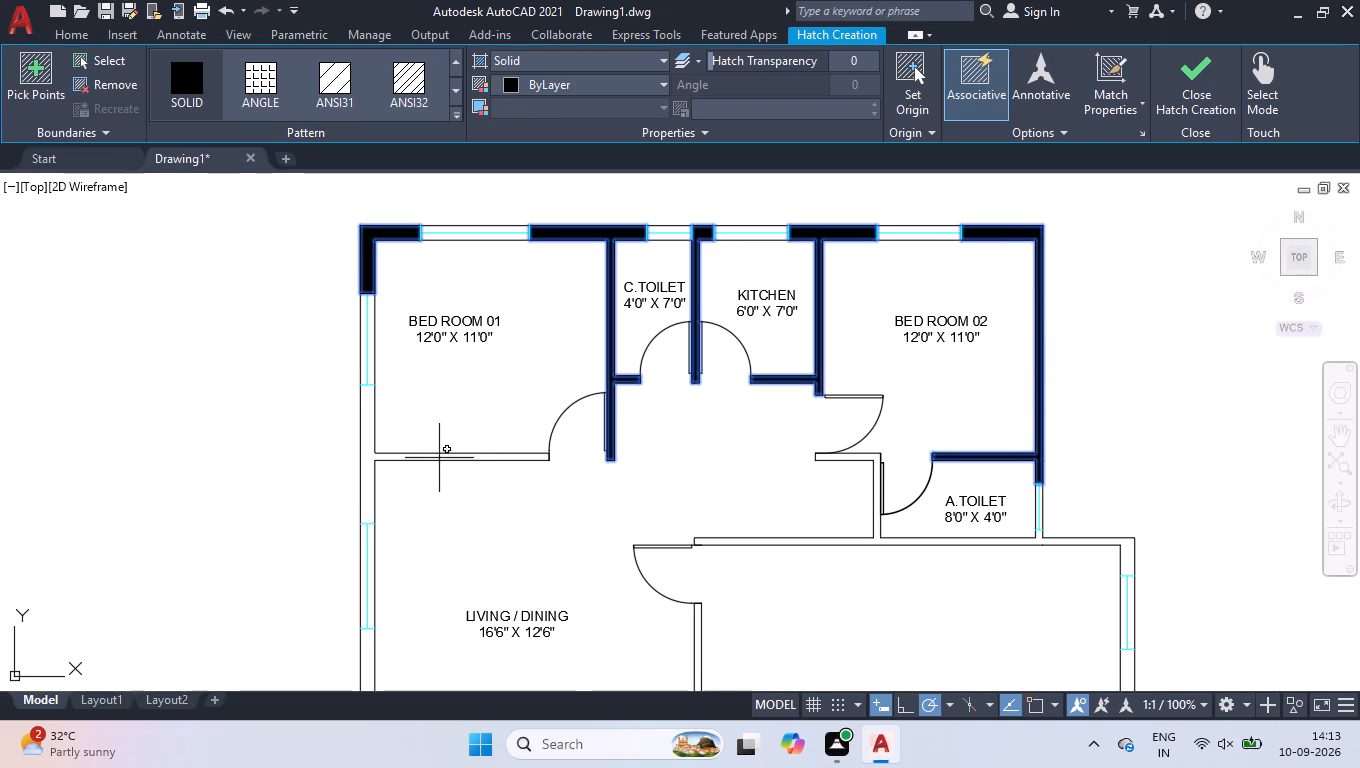
{"action": "left_click", "coordinate": [810, 542]}
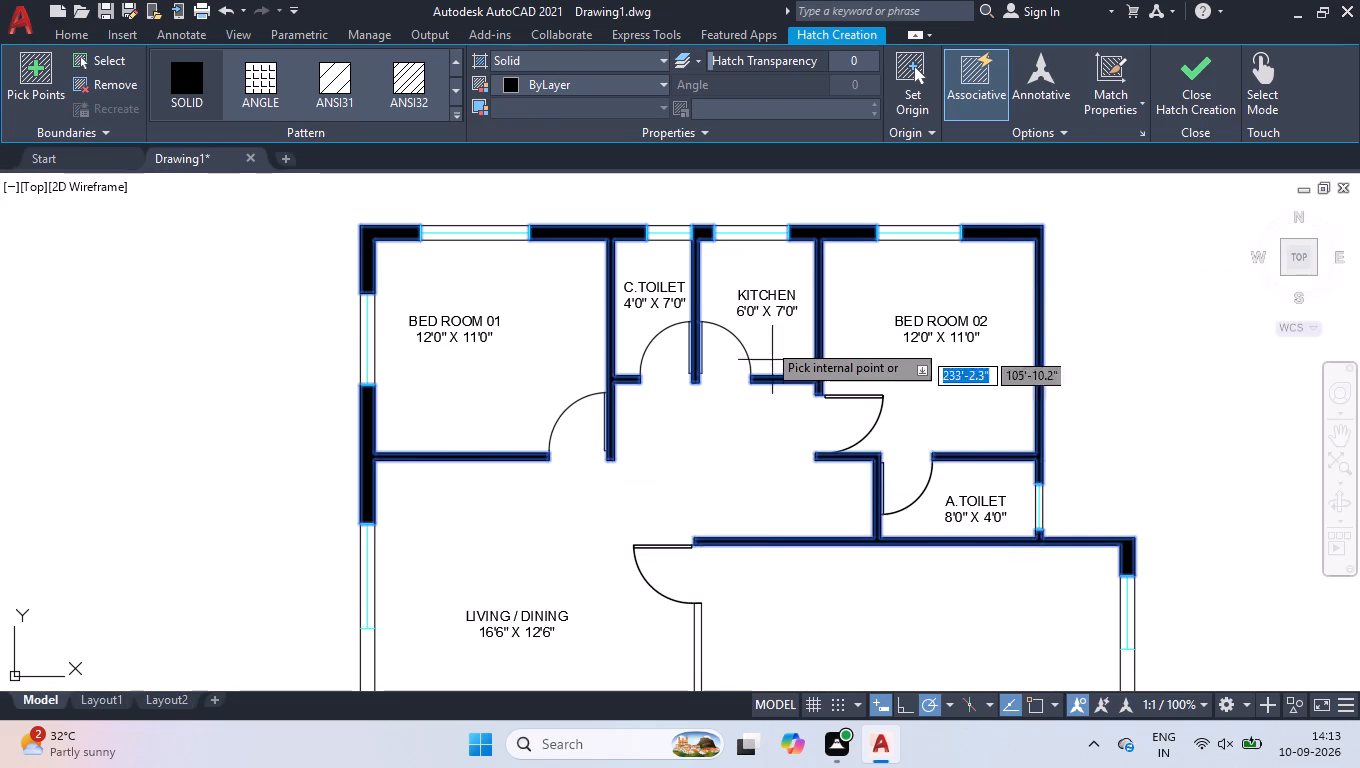
Add the right lower unit's walls to the solid hatch, from the wall above BED ROOM 02 down to the A-TOILET walls.
{"action": "scroll", "coordinate": [758, 318], "scroll_direction": "down", "scroll_amount": 3}
{"action": "scroll", "coordinate": [834, 520], "scroll_direction": "up", "scroll_amount": 2}
{"action": "scroll", "coordinate": [856, 294], "scroll_direction": "down", "scroll_amount": 1}
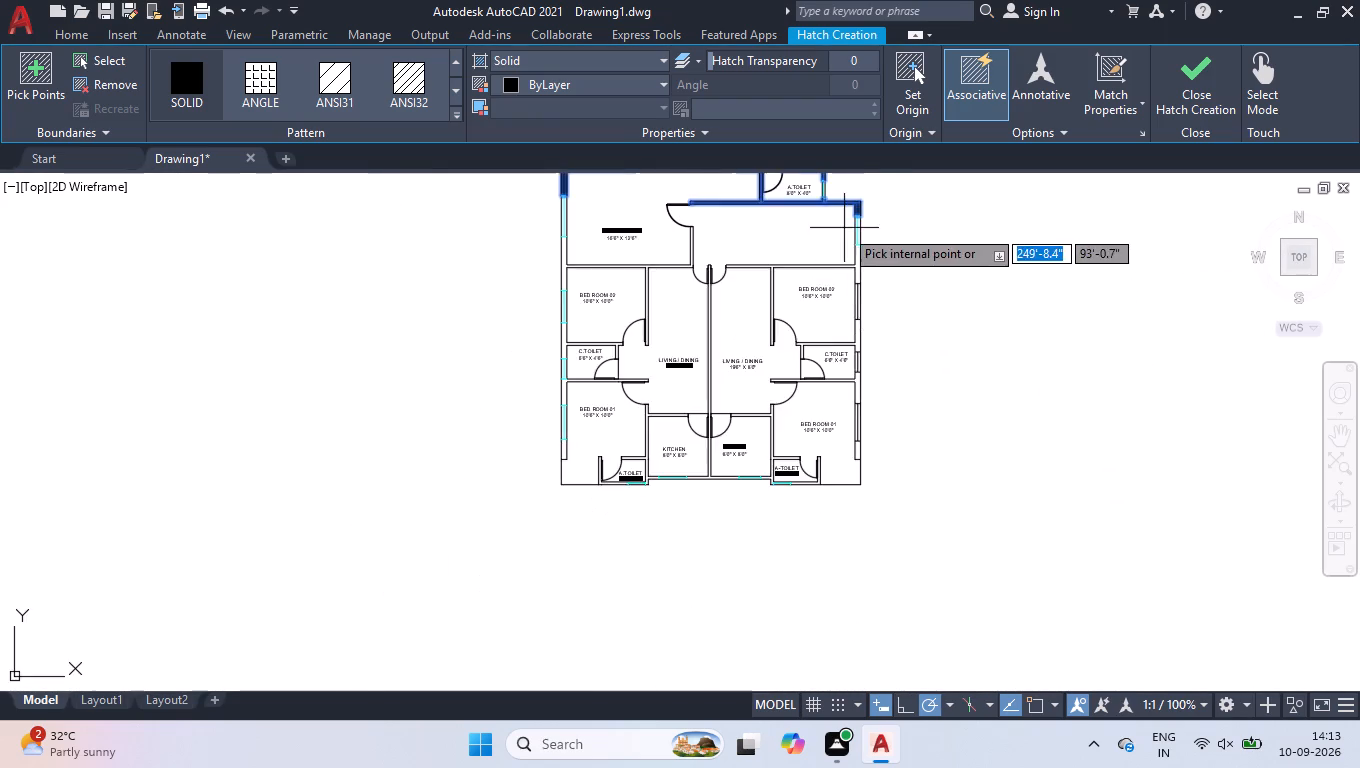
{"action": "scroll", "coordinate": [844, 228], "scroll_direction": "up", "scroll_amount": 2}
{"action": "left_click", "coordinate": [875, 320]}
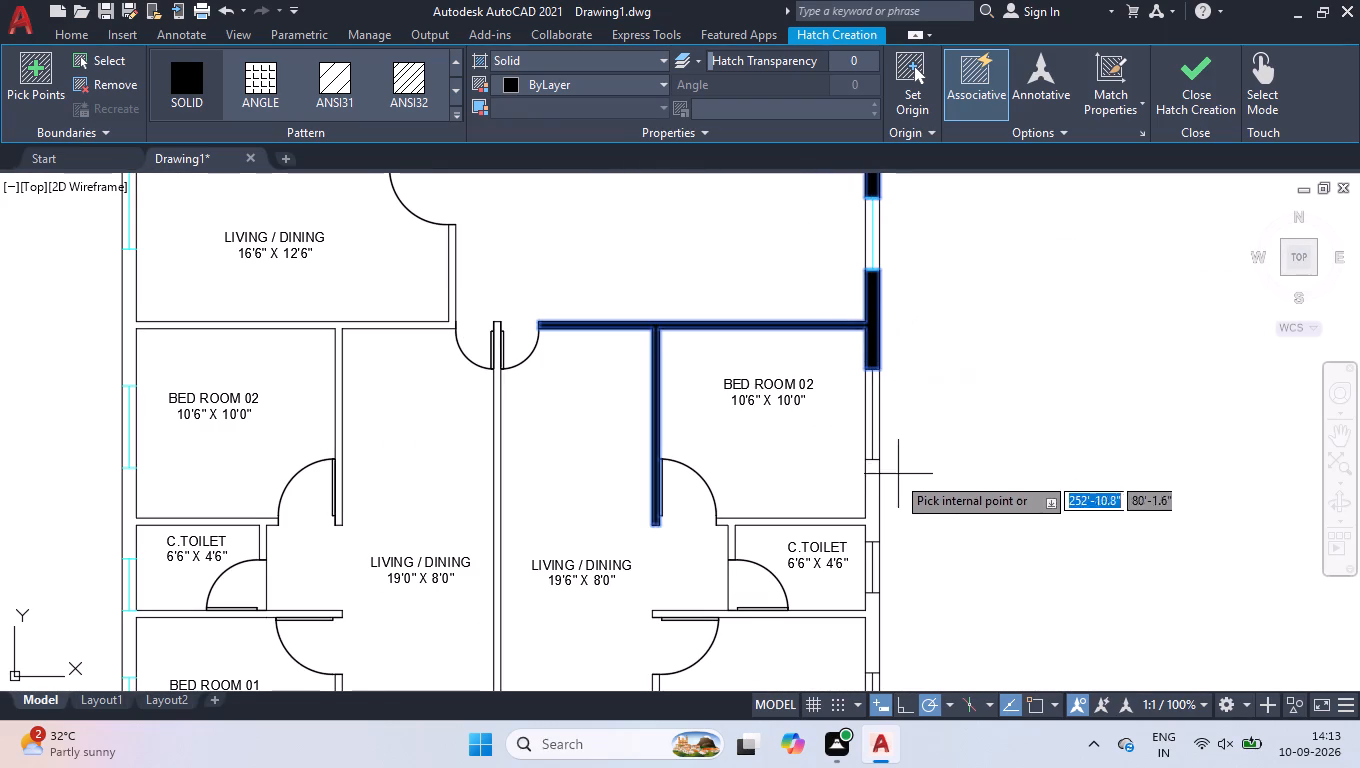
{"action": "left_click", "coordinate": [870, 493]}
{"action": "scroll", "coordinate": [870, 490], "scroll_direction": "down", "scroll_amount": 2}
{"action": "scroll", "coordinate": [870, 532], "scroll_direction": "up", "scroll_amount": 2}
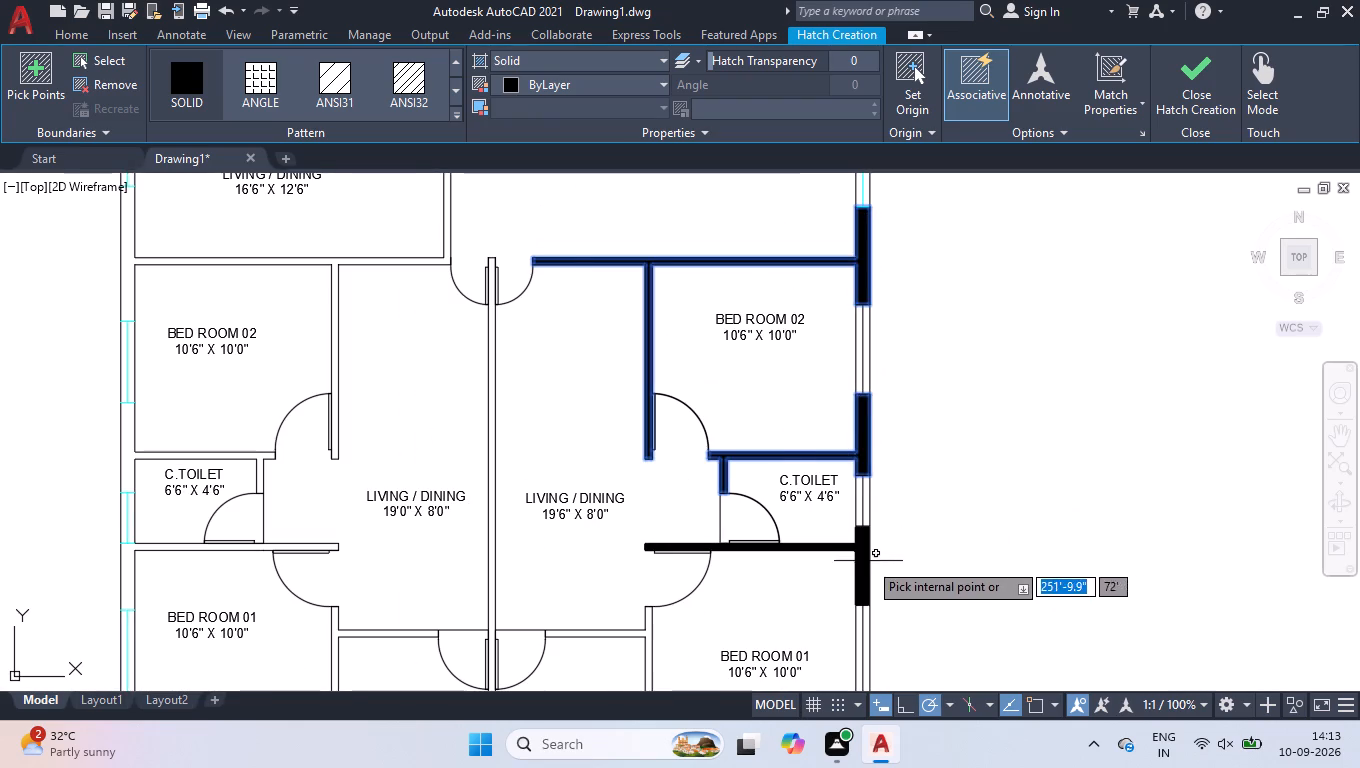
{"action": "left_click", "coordinate": [869, 560]}
{"action": "scroll", "coordinate": [858, 537], "scroll_direction": "down", "scroll_amount": 2}
{"action": "scroll", "coordinate": [862, 607], "scroll_direction": "up", "scroll_amount": 3}
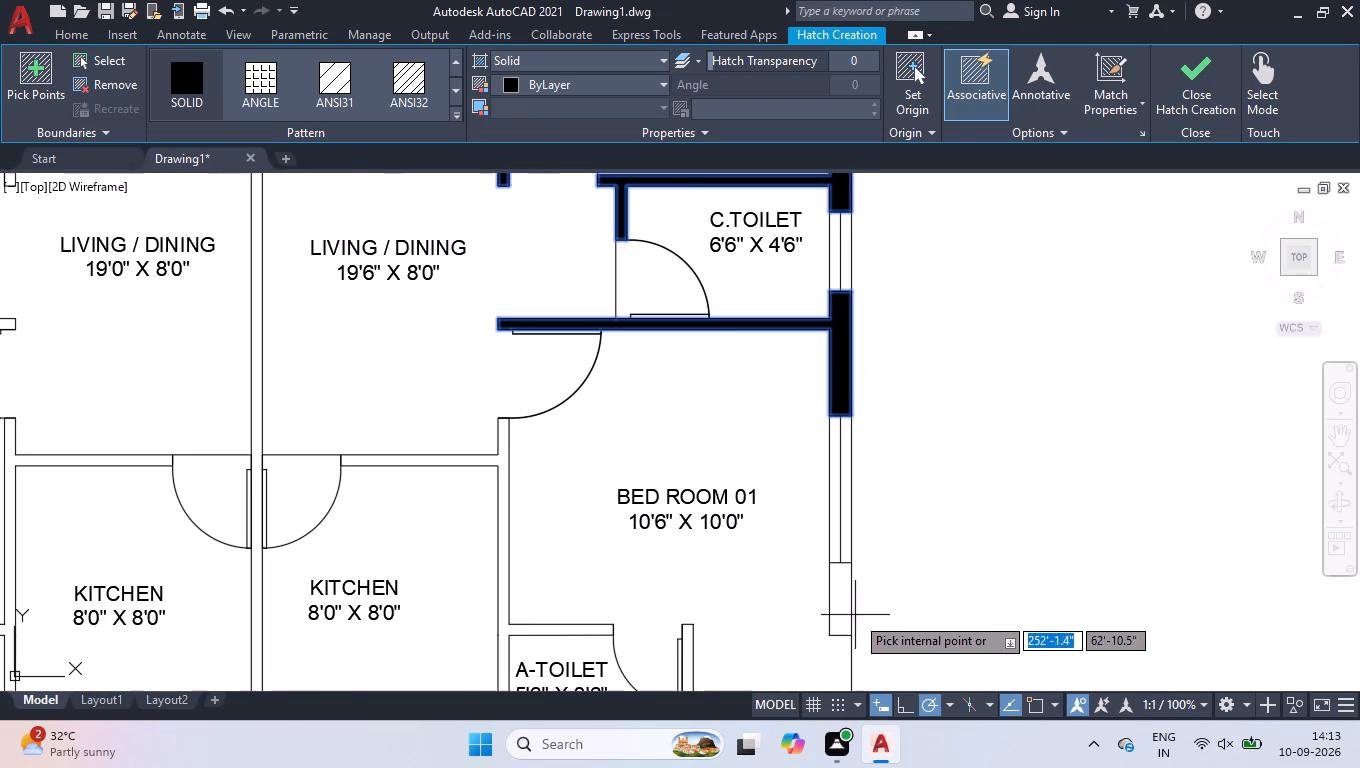
{"action": "left_click", "coordinate": [843, 611]}
{"action": "scroll", "coordinate": [854, 575], "scroll_direction": "down", "scroll_amount": 2}
{"action": "scroll", "coordinate": [801, 650], "scroll_direction": "up", "scroll_amount": 2}
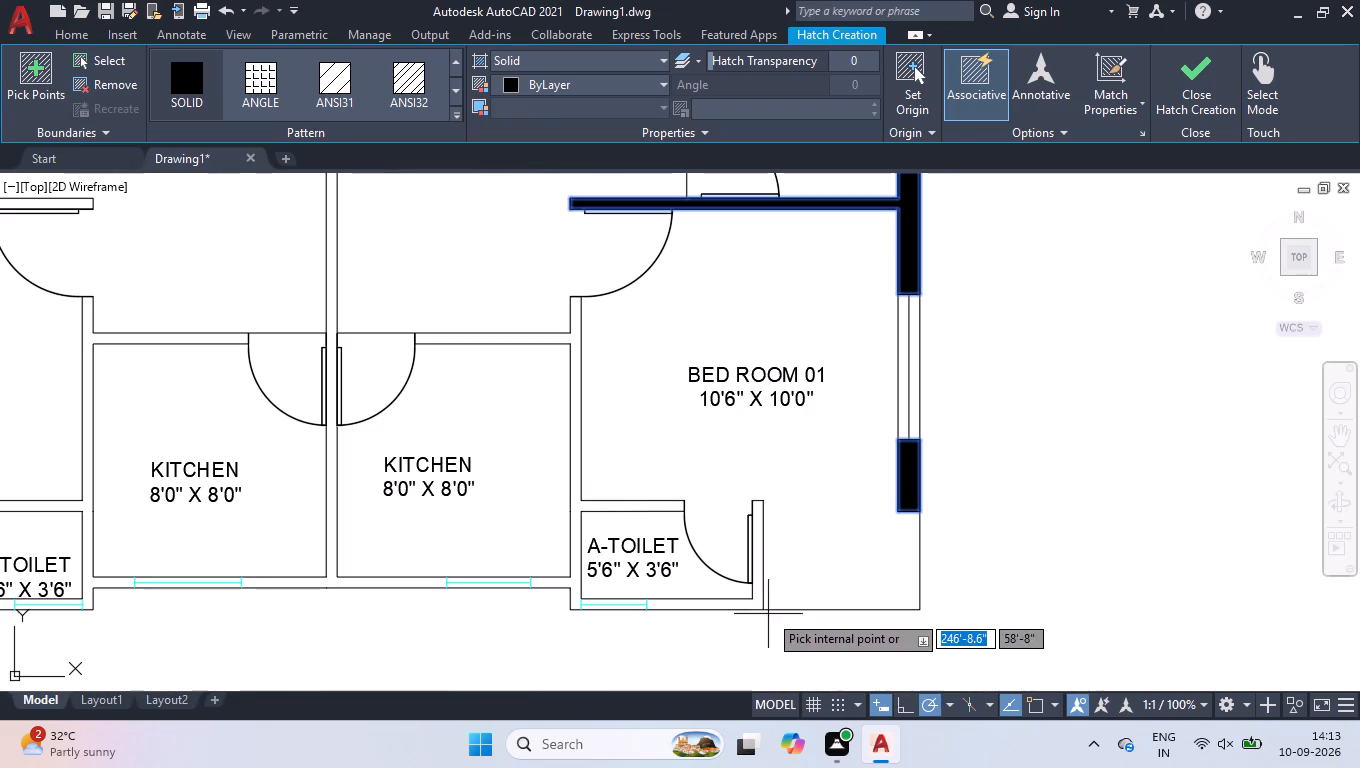
{"action": "left_click", "coordinate": [761, 605]}
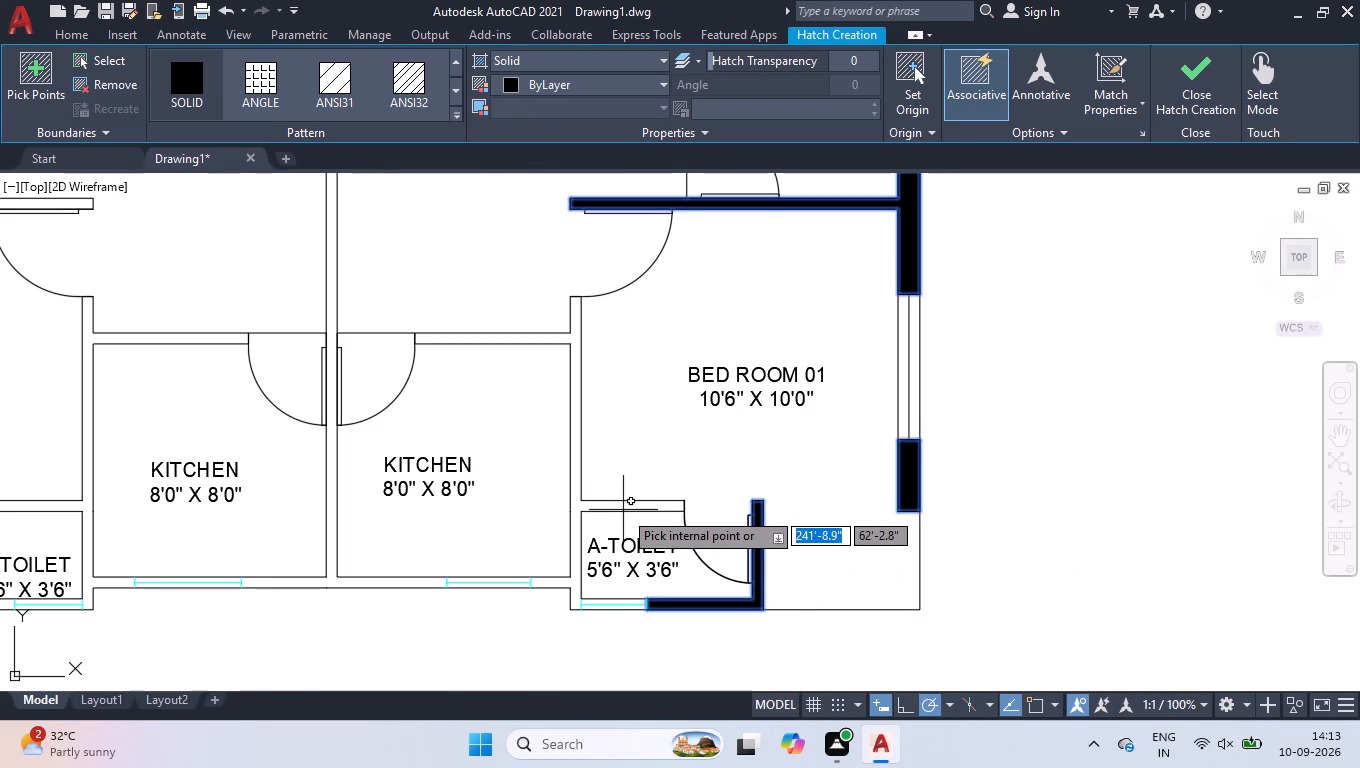
{"action": "left_click", "coordinate": [623, 508]}
Add the left lower unit's kitchen and A.TOILET walls, BED ROOM 01's lower outer wall piece and the central dividing wall to the hatch.
{"action": "scroll", "coordinate": [626, 510], "scroll_direction": "down", "scroll_amount": 1}
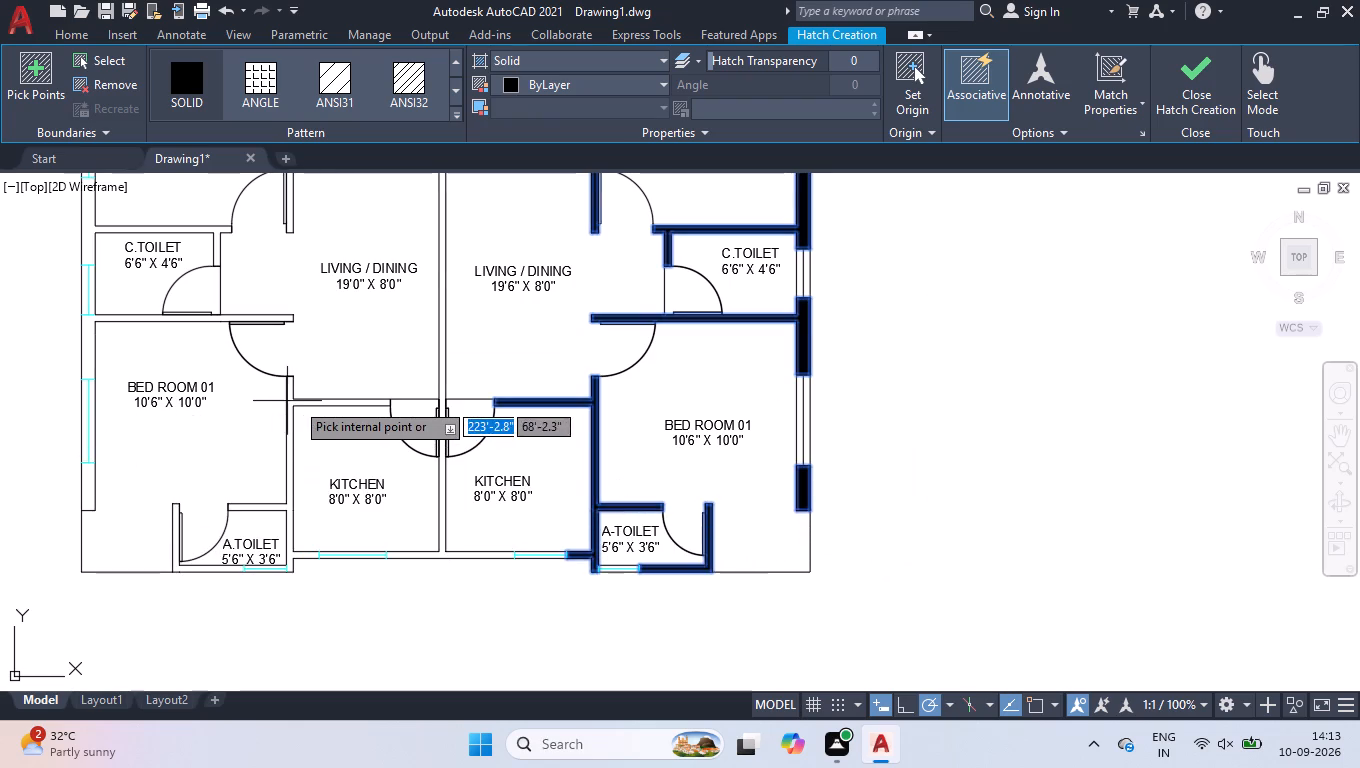
{"action": "left_click", "coordinate": [291, 407]}
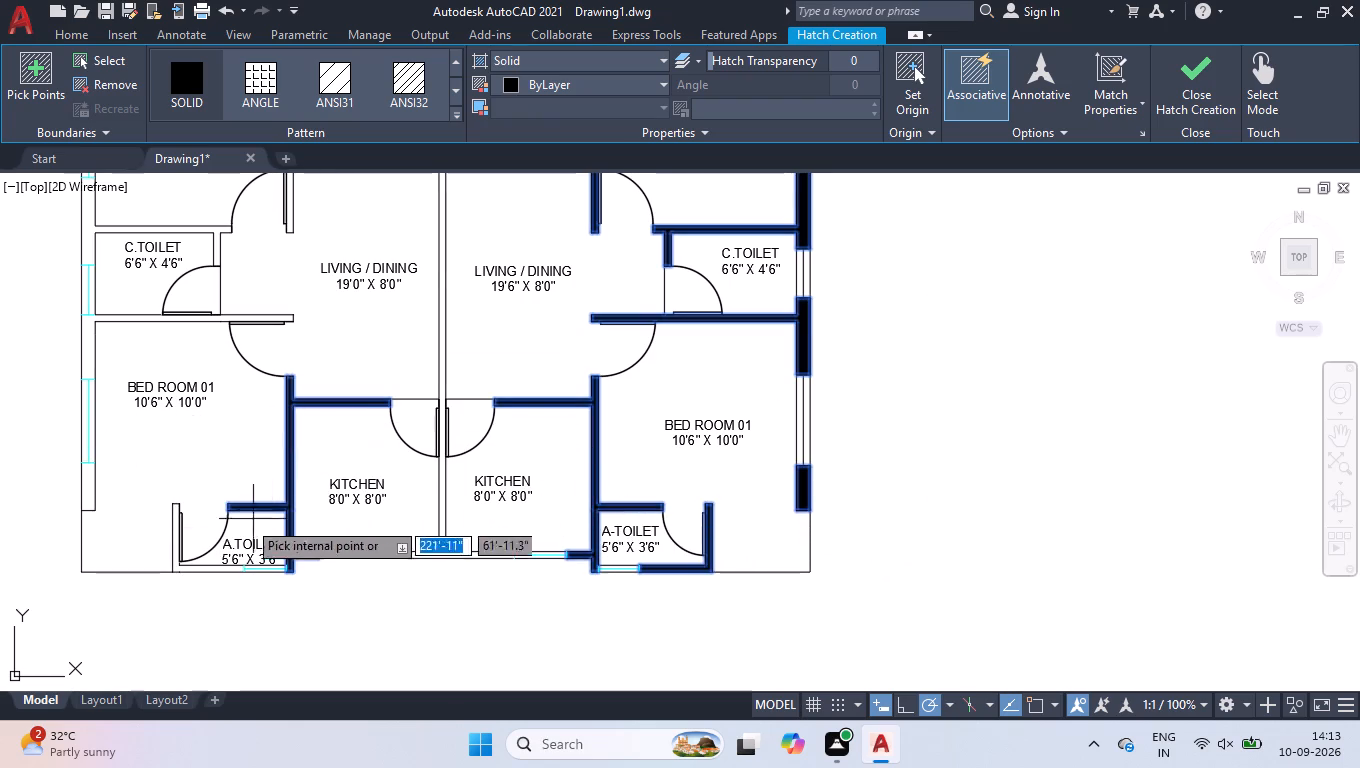
{"action": "left_click", "coordinate": [172, 553]}
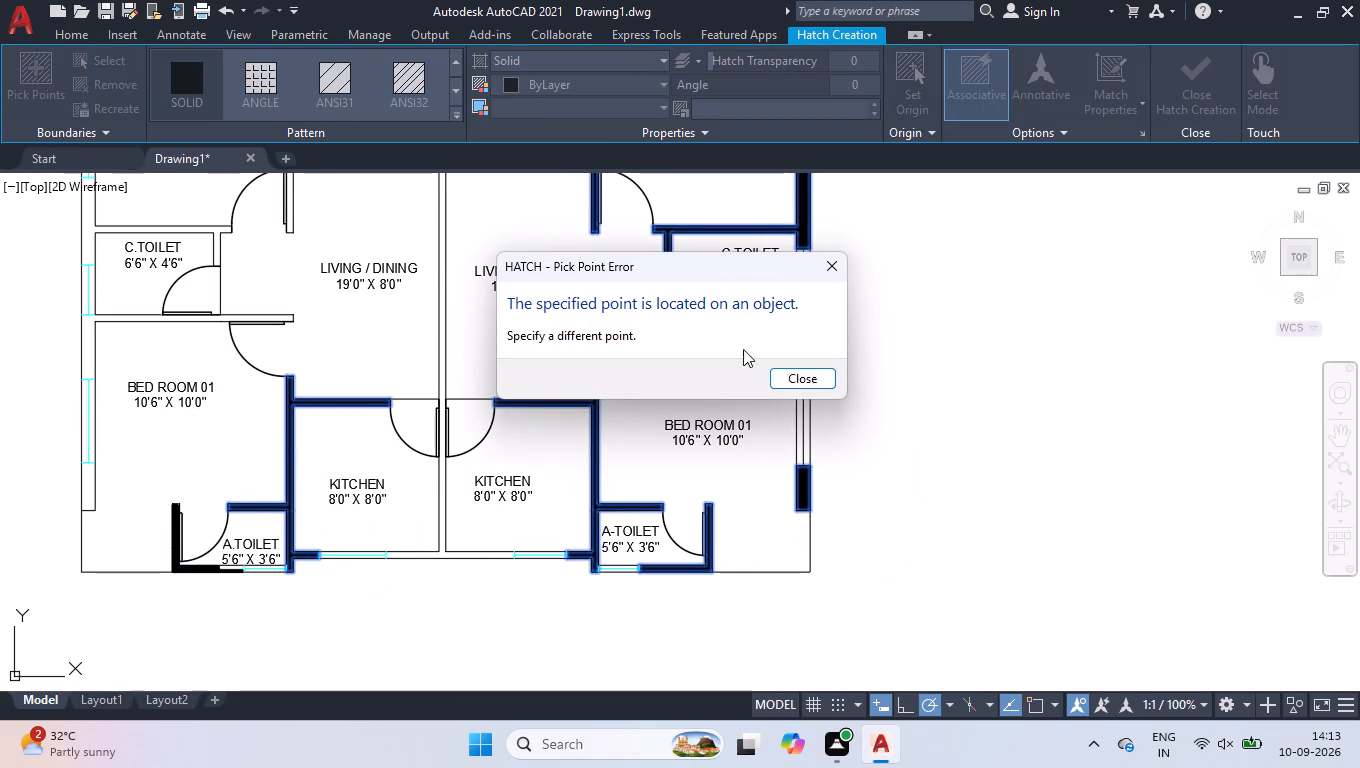
{"action": "left_click", "coordinate": [786, 377]}
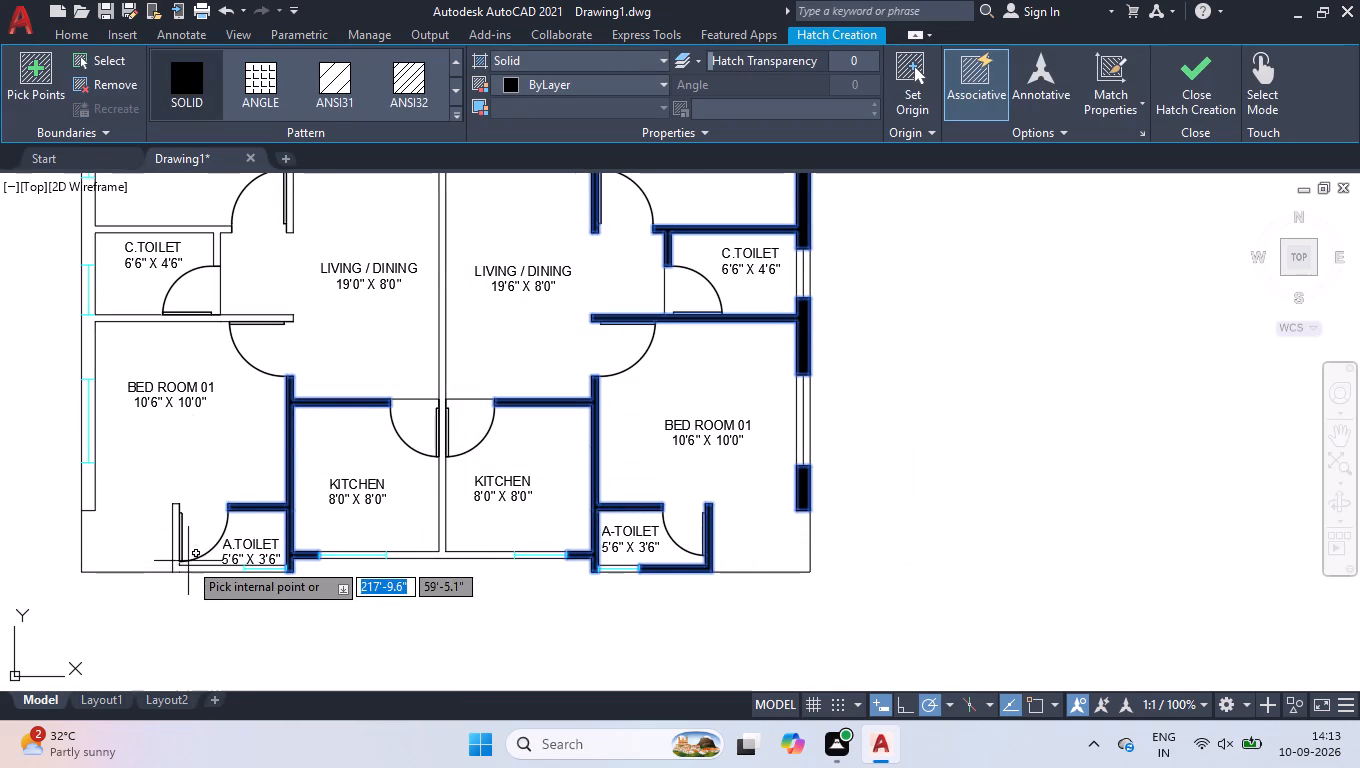
{"action": "left_click", "coordinate": [193, 568]}
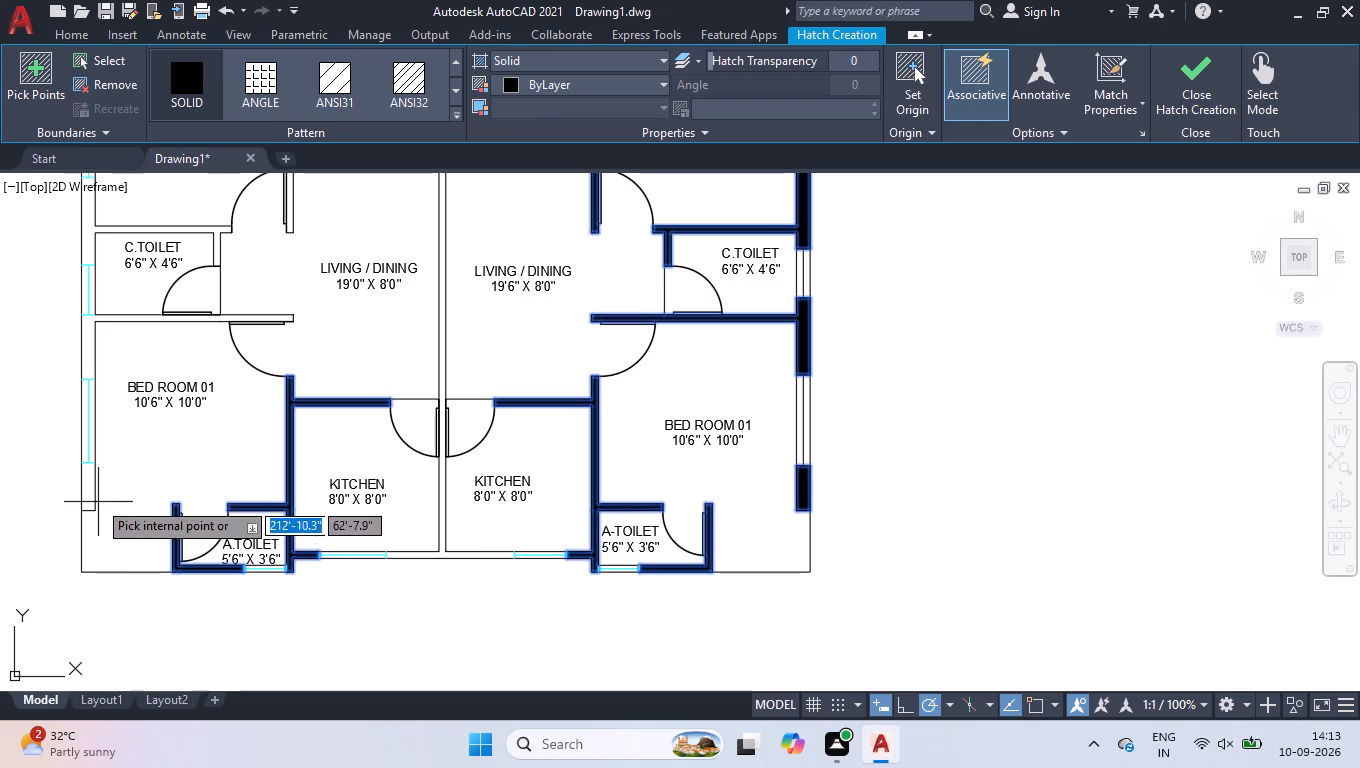
{"action": "left_click", "coordinate": [89, 494]}
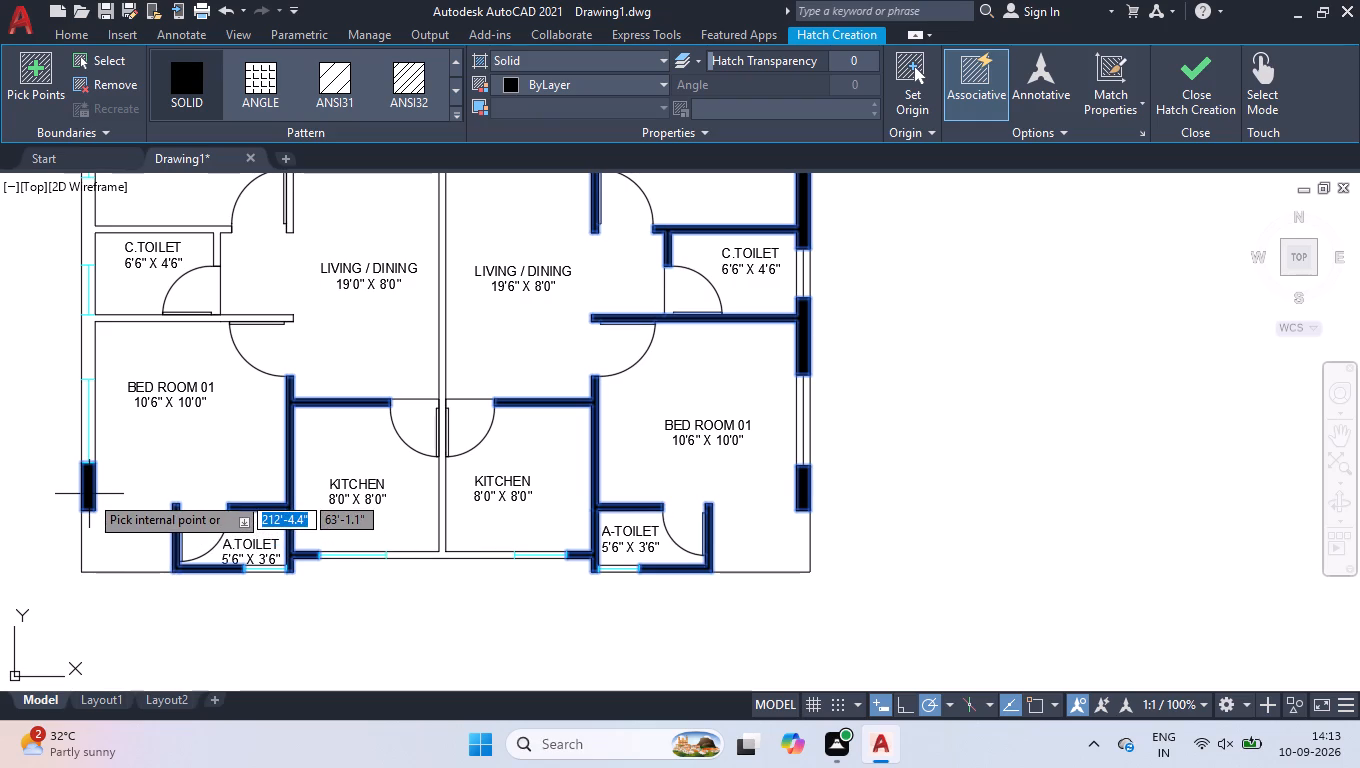
{"action": "left_click", "coordinate": [442, 556]}
Fill the left lower unit's remaining C.TOILET and bedroom walls and the wall bounding the upper LIVING / DINING, then finish the hatch.
{"action": "scroll", "coordinate": [442, 556], "scroll_direction": "down", "scroll_amount": 1}
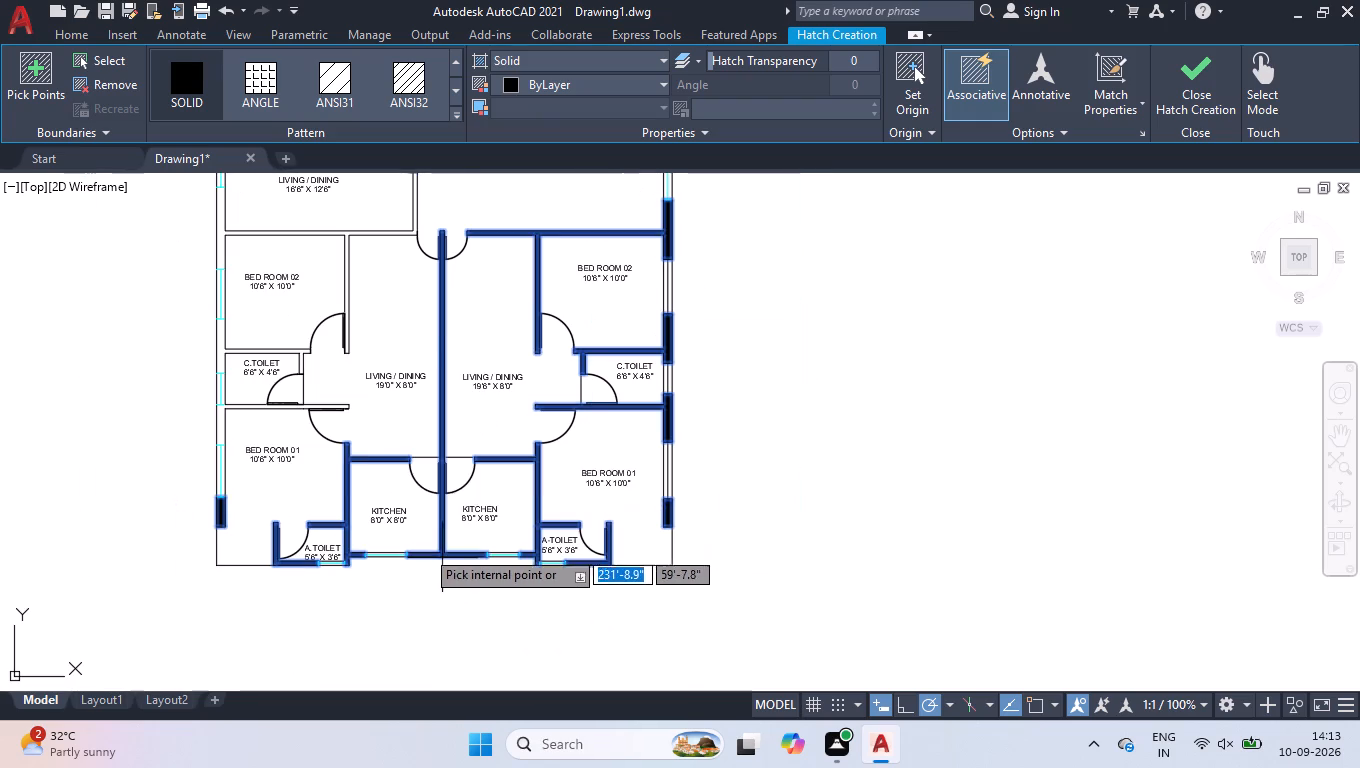
{"action": "scroll", "coordinate": [231, 323], "scroll_direction": "up", "scroll_amount": 1}
{"action": "left_click", "coordinate": [242, 366]}
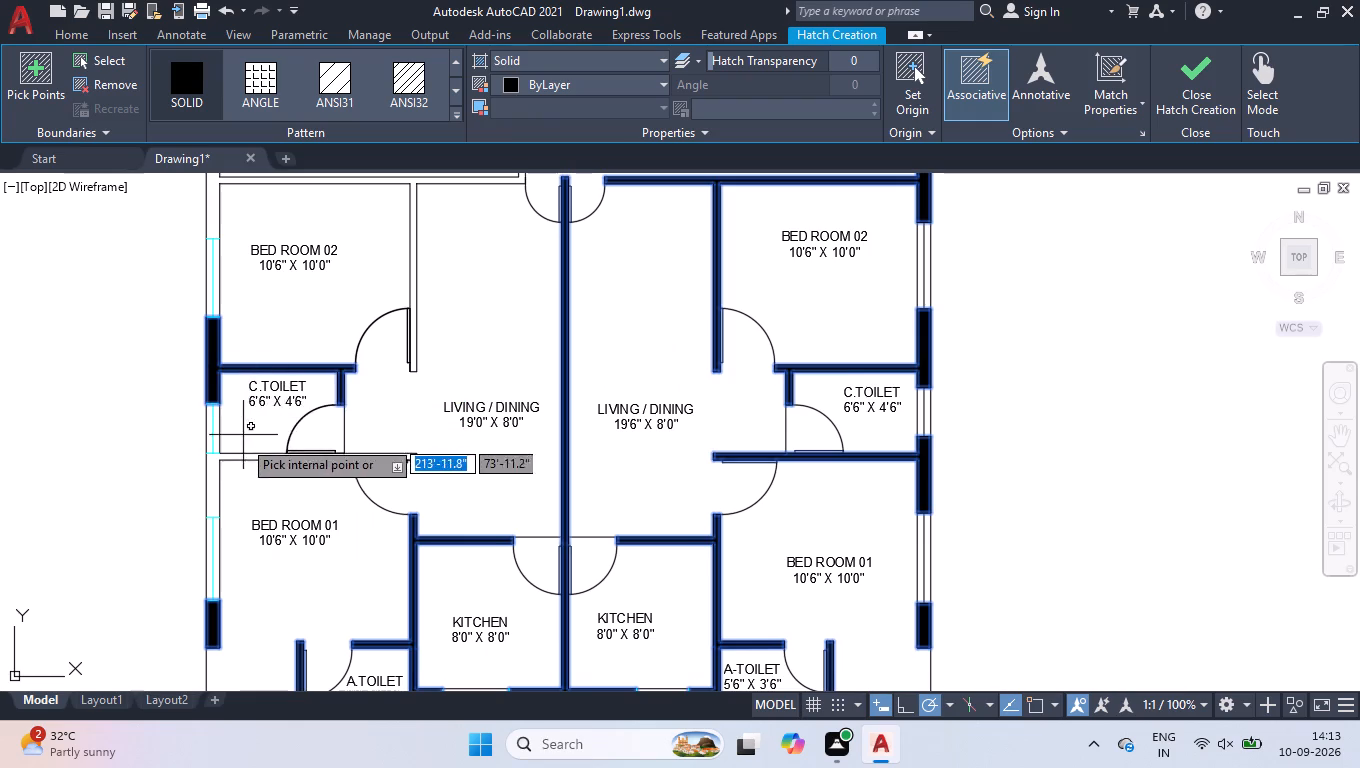
{"action": "left_click", "coordinate": [238, 459]}
{"action": "scroll", "coordinate": [323, 385], "scroll_direction": "down", "scroll_amount": 1}
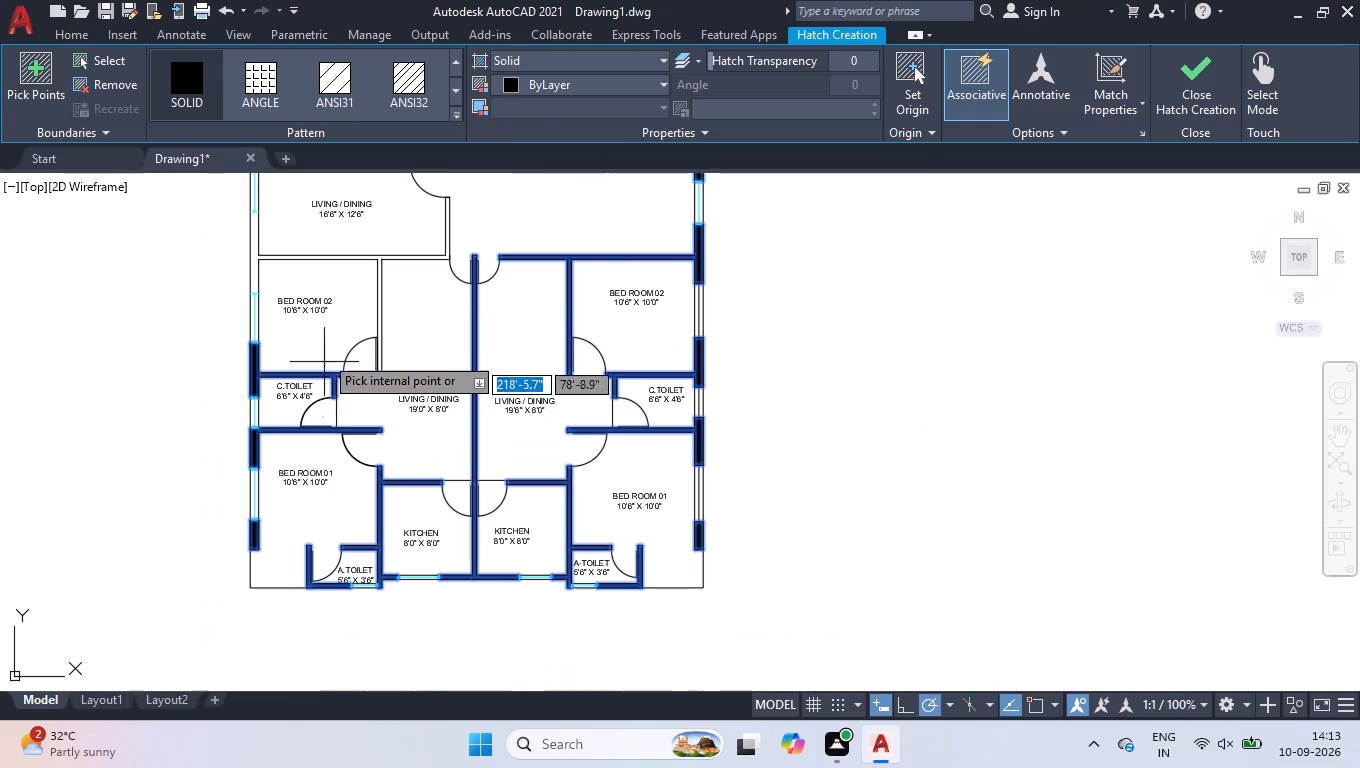
{"action": "scroll", "coordinate": [325, 239], "scroll_direction": "up", "scroll_amount": 2}
{"action": "left_click", "coordinate": [363, 284]}
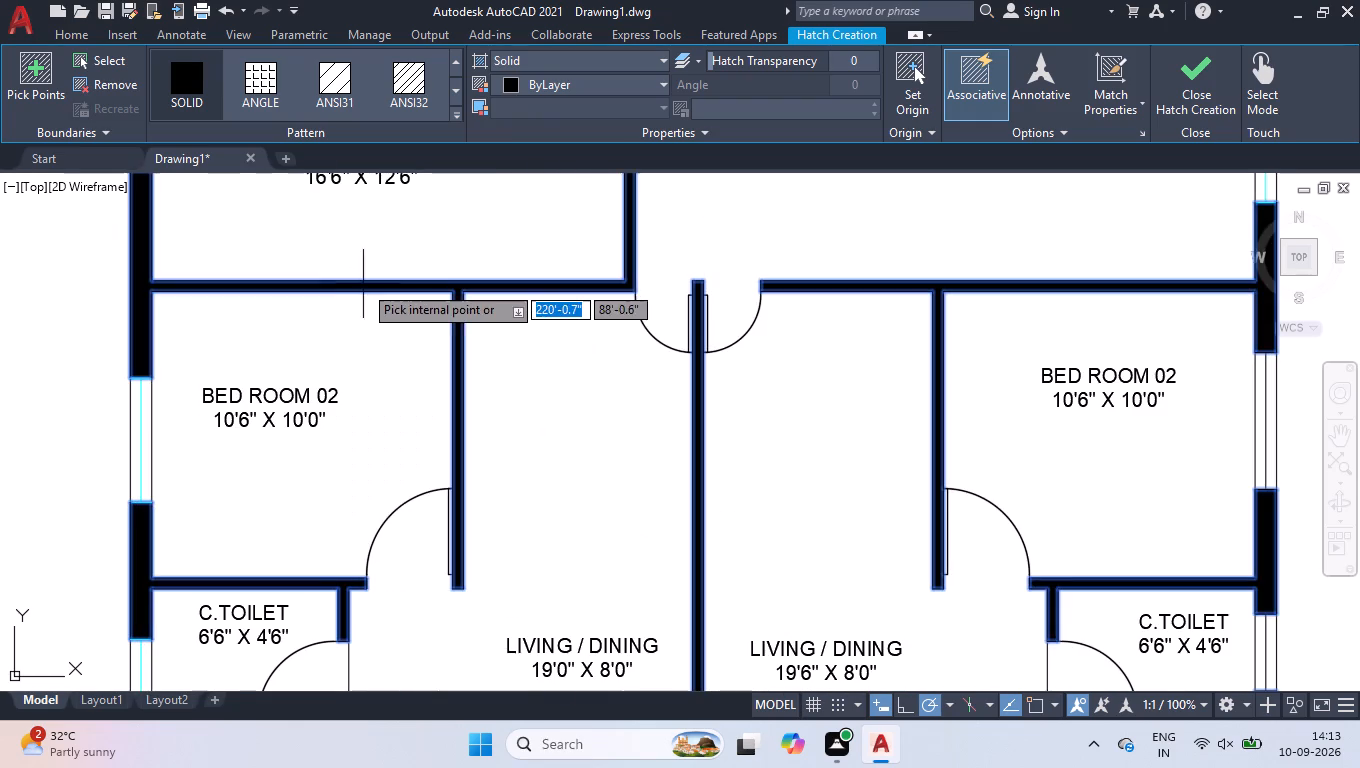
{"action": "scroll", "coordinate": [370, 325], "scroll_direction": "down", "scroll_amount": 4}
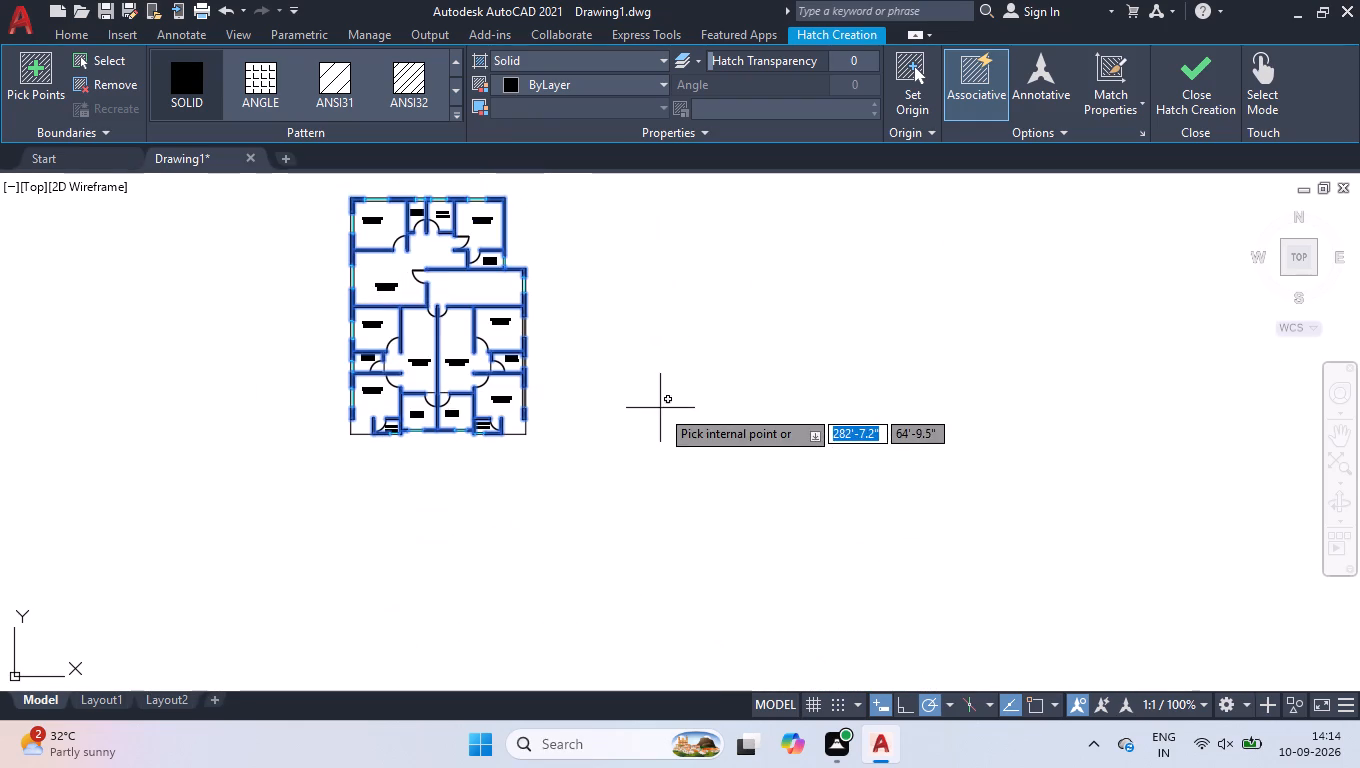
{"action": "key", "text": "Return"}
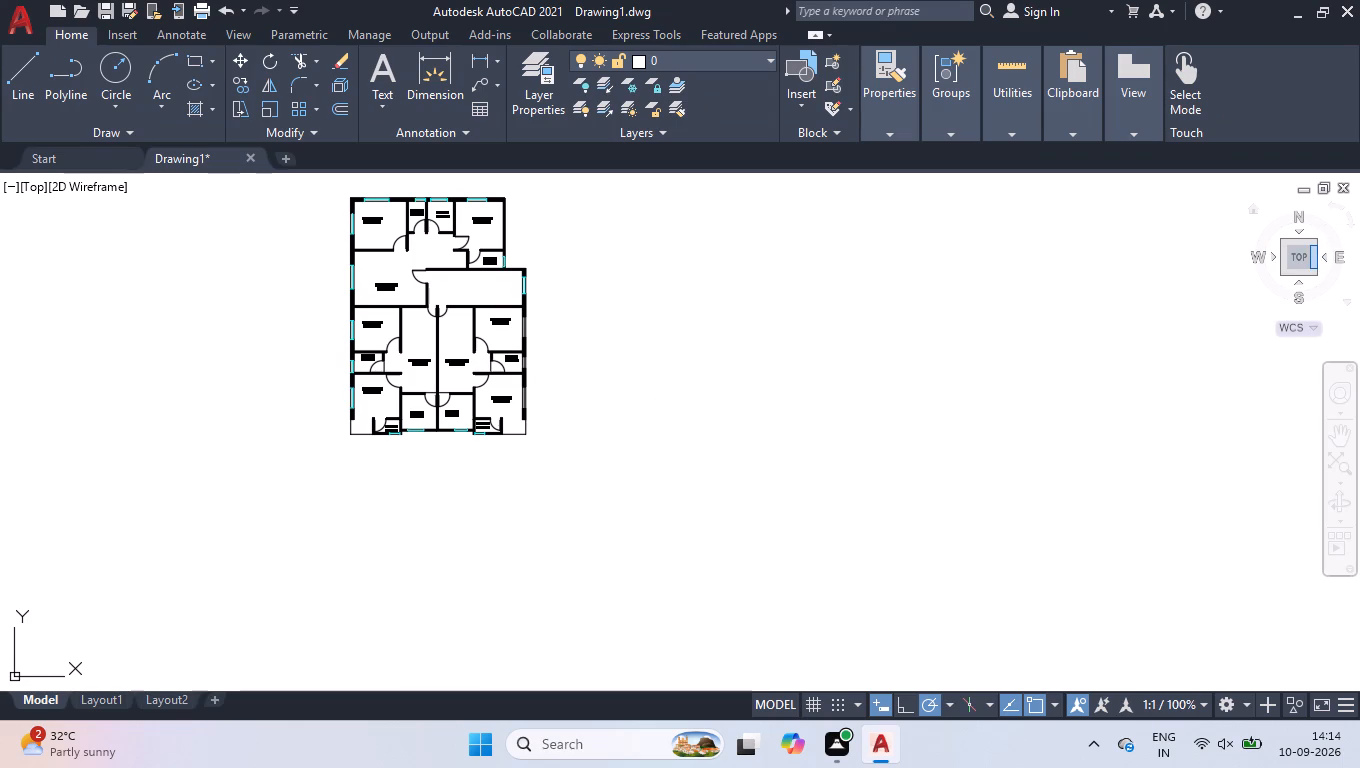
With Ortho on, draw a vertical line across the unlabelled hall from below A.TOILET's outer wall corner to BED ROOM 02's upper wall.
{"action": "left_click", "coordinate": [1306, 263]}
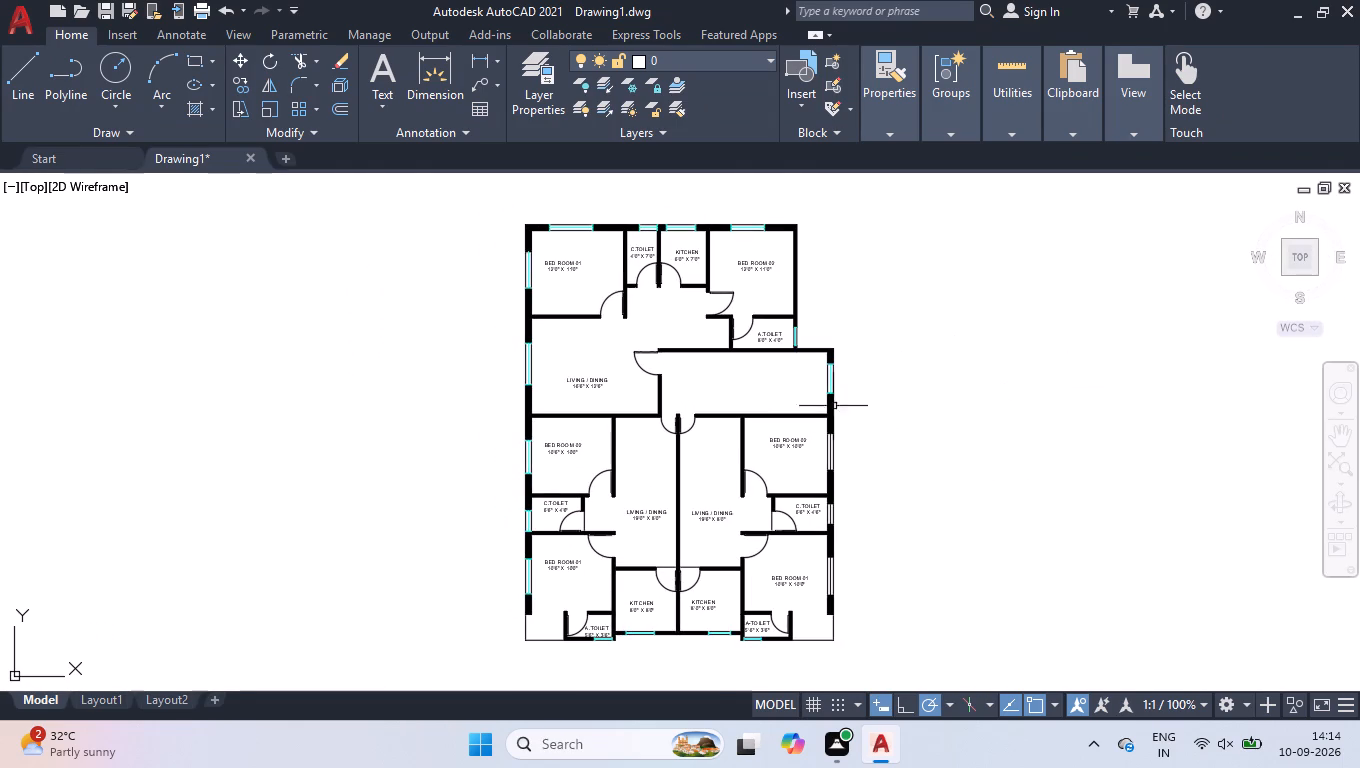
{"action": "scroll", "coordinate": [807, 382], "scroll_direction": "up", "scroll_amount": 3}
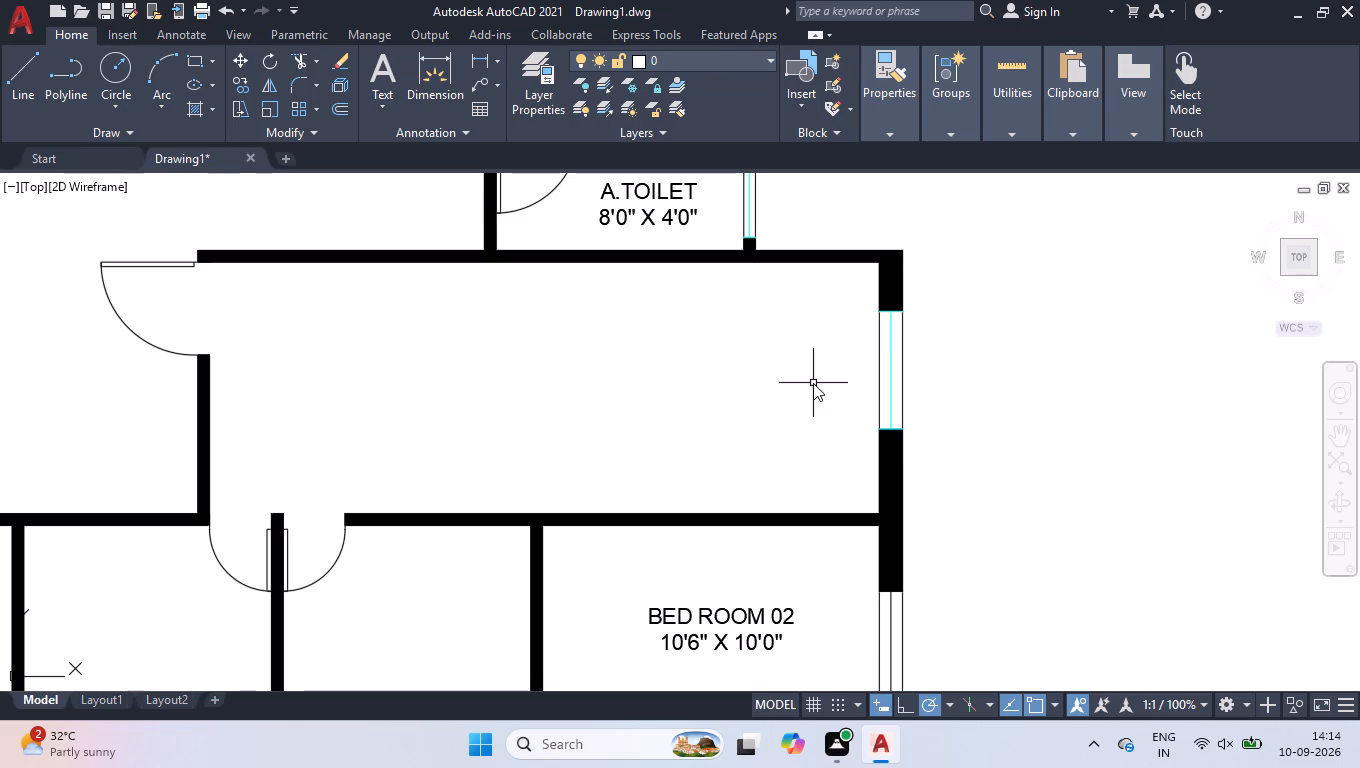
{"action": "key", "text": "l"}
{"action": "key", "text": "Return"}
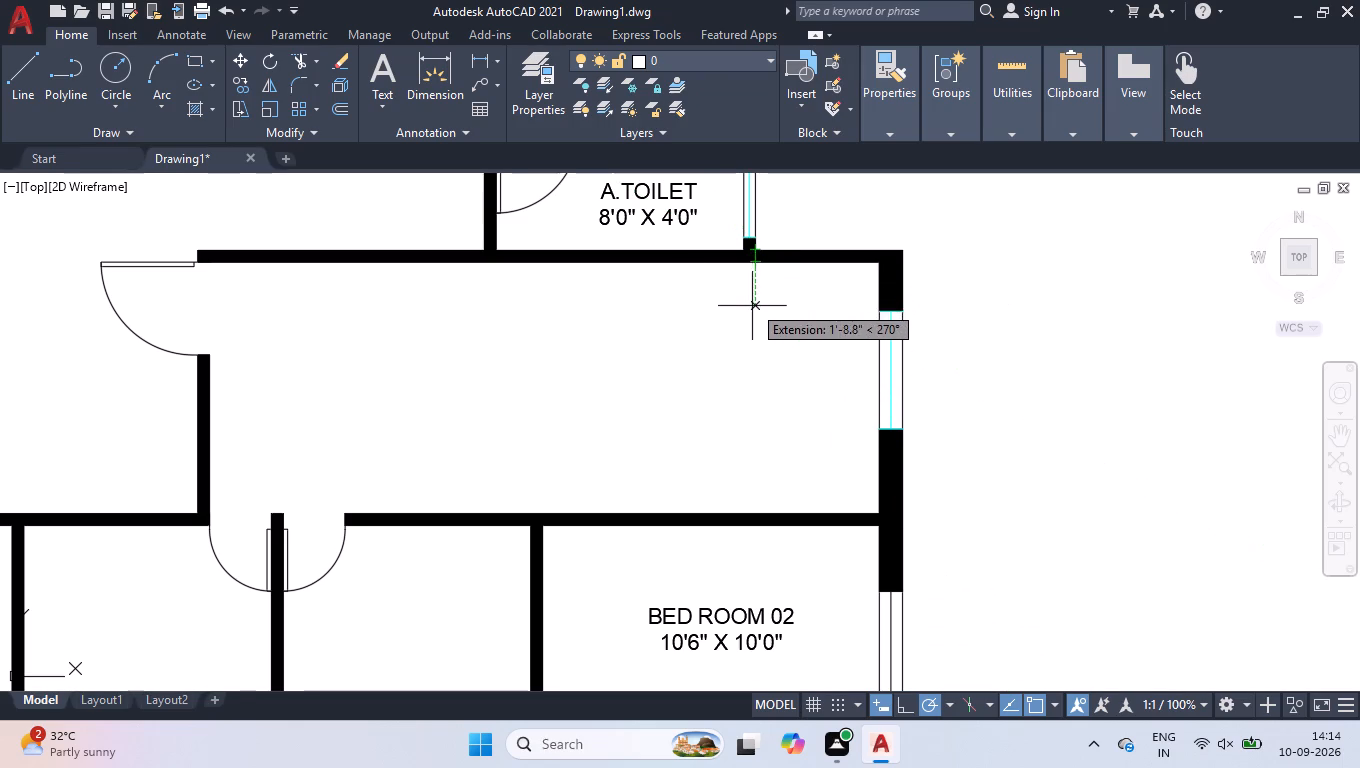
{"action": "left_click", "coordinate": [754, 266]}
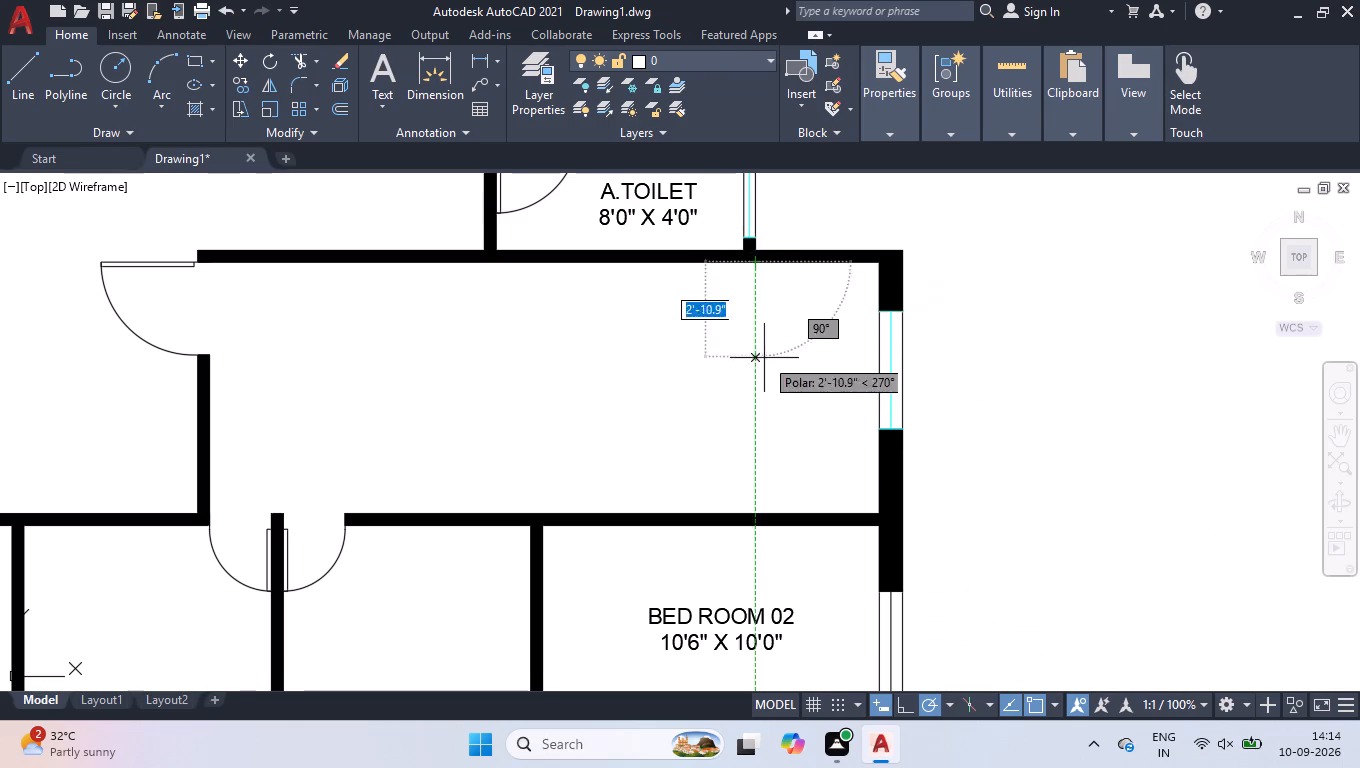
{"action": "left_click", "coordinate": [910, 704]}
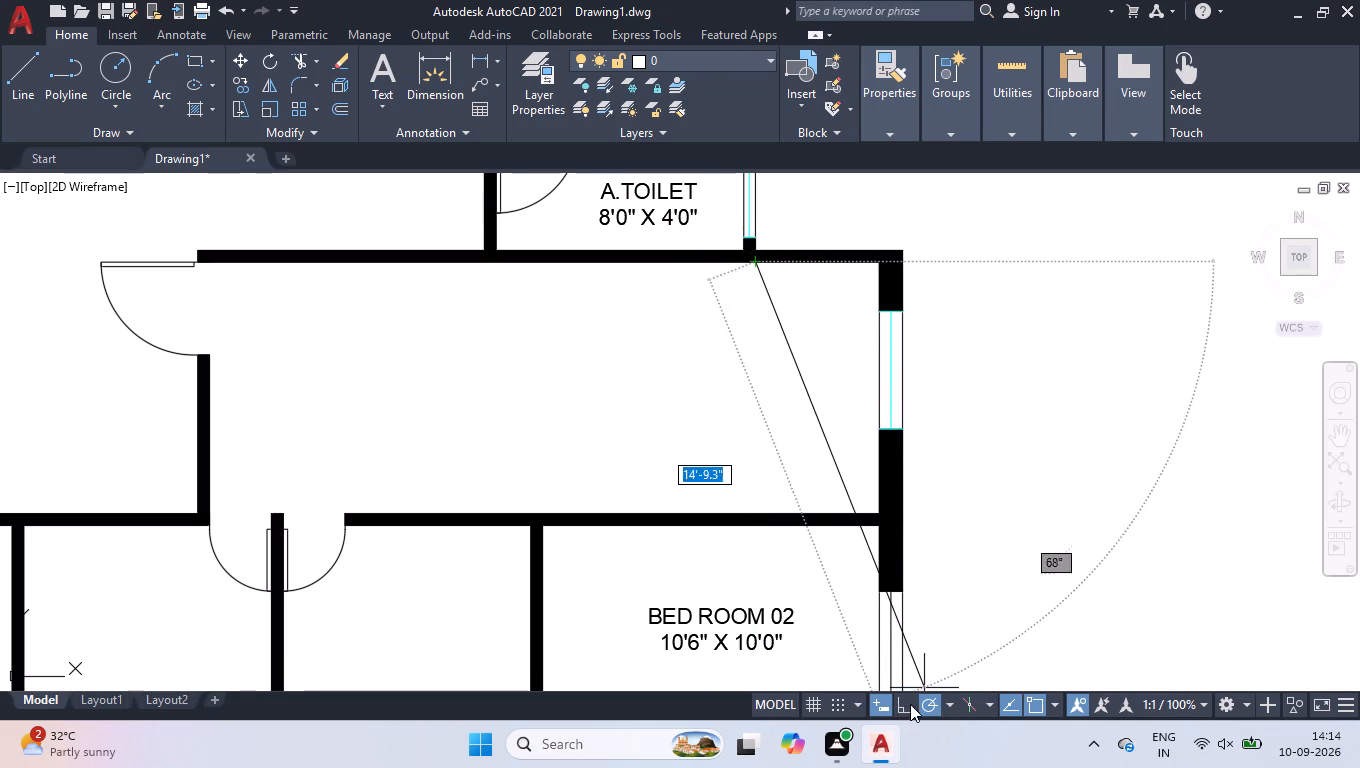
{"action": "left_click", "coordinate": [755, 511]}
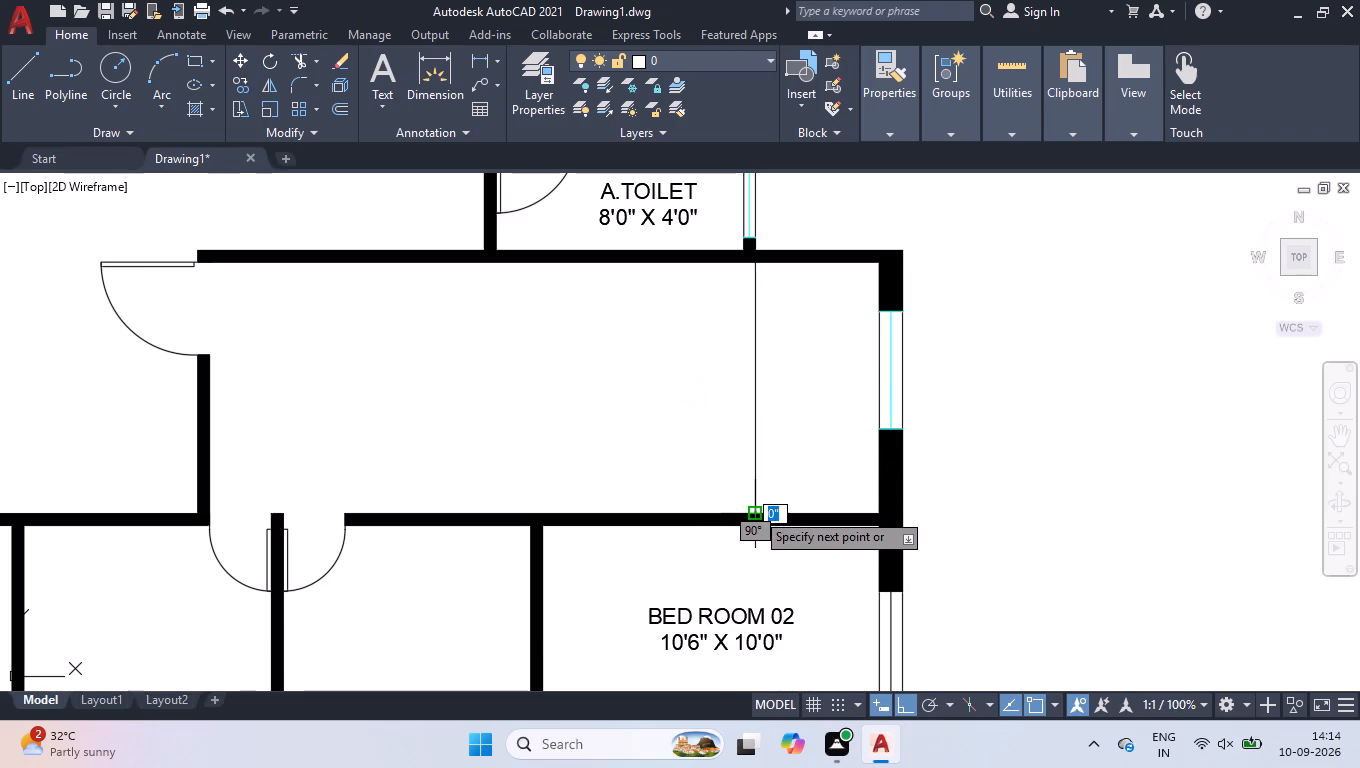
{"action": "key", "text": "space"}
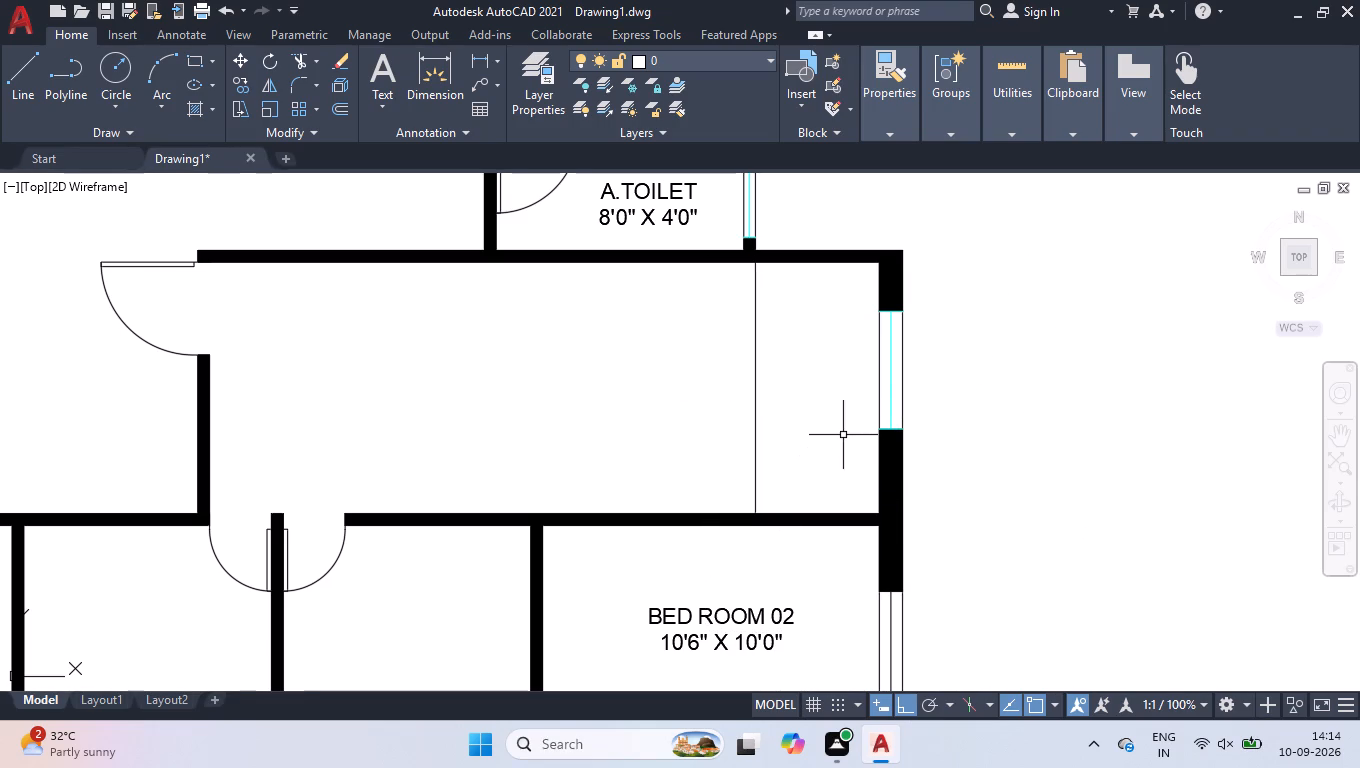
Offset the vertical hall line by 10" five times in succession toward the hall's entrance door to start the stair treads.
{"action": "type", "text": "OF"}
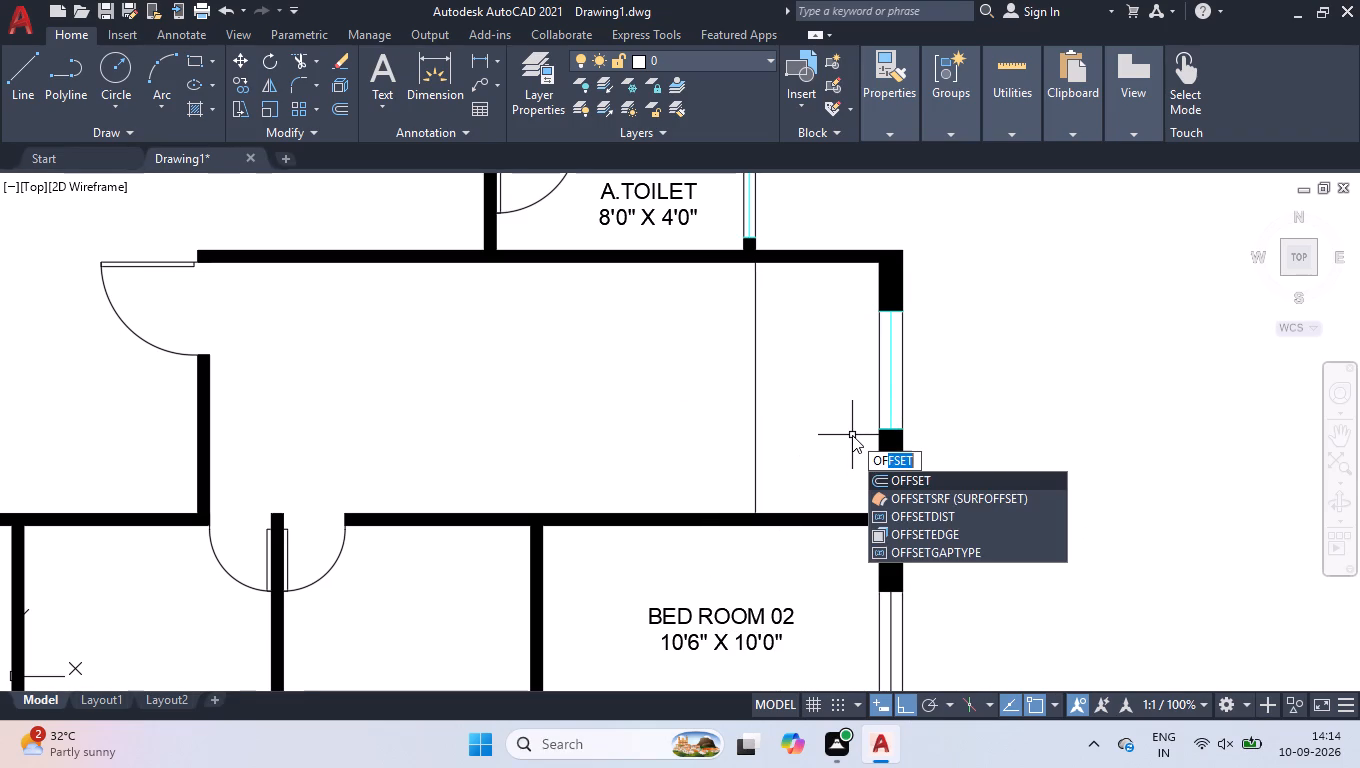
{"action": "key", "text": "f"}
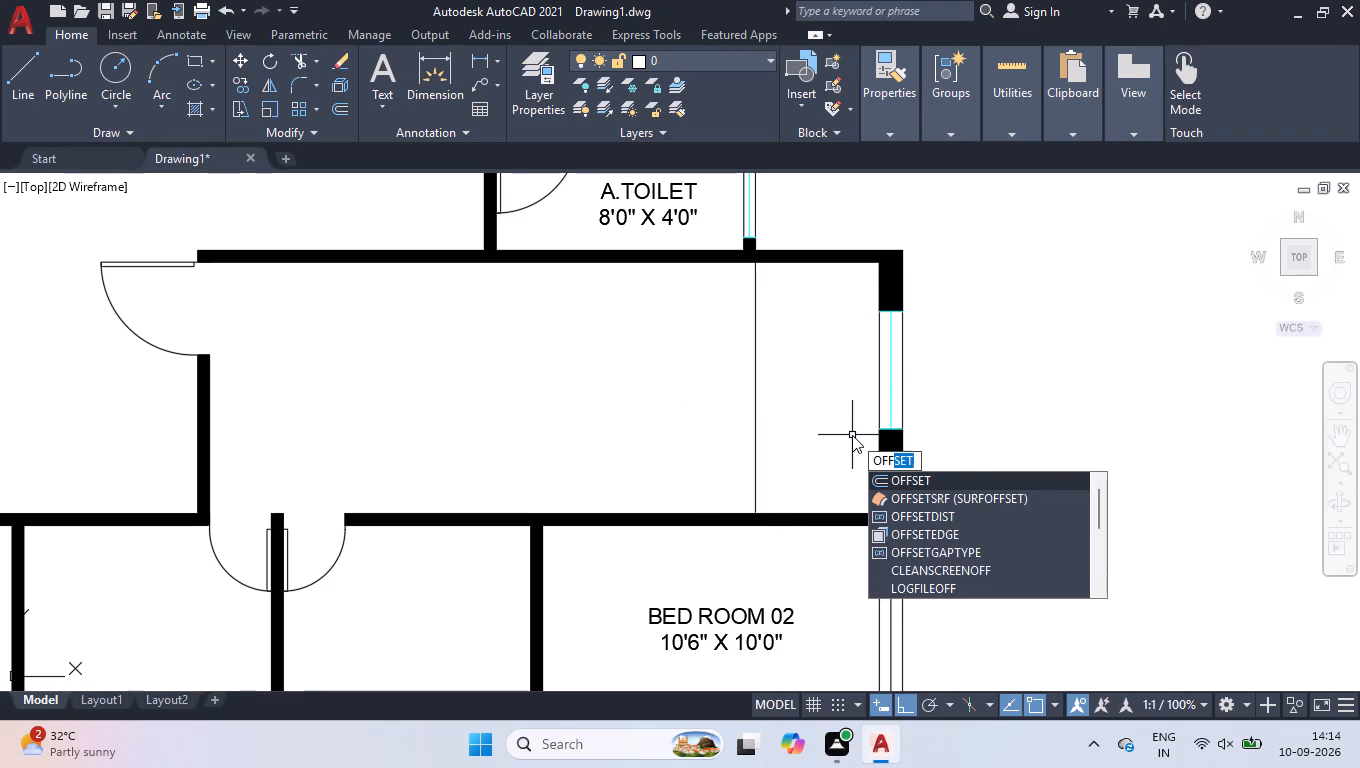
{"action": "key", "text": "Return"}
{"action": "type", "text": "10"}
{"action": "key", "text": "Return"}
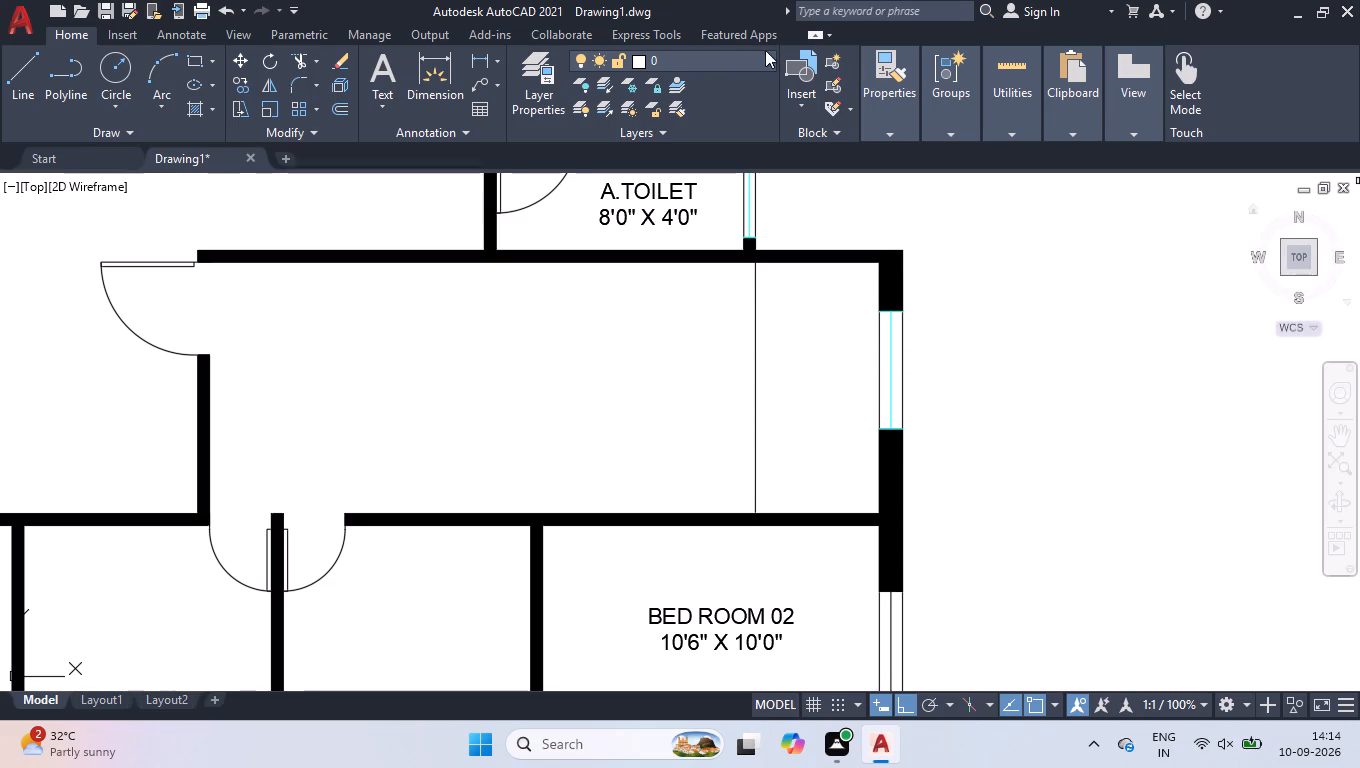
{"action": "left_click", "coordinate": [755, 391]}
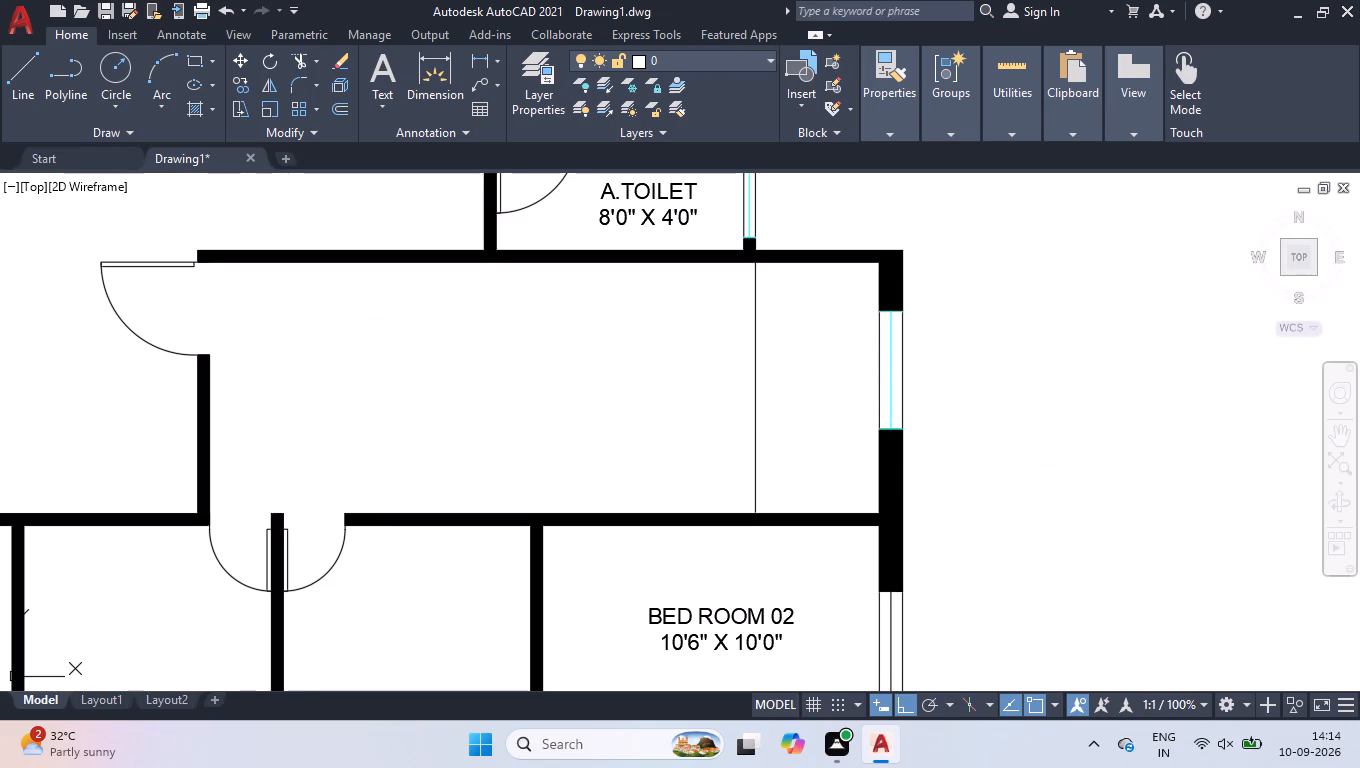
{"action": "left_click", "coordinate": [720, 394]}
{"action": "left_click", "coordinate": [728, 385]}
{"action": "left_click", "coordinate": [684, 398]}
{"action": "left_click", "coordinate": [703, 392]}
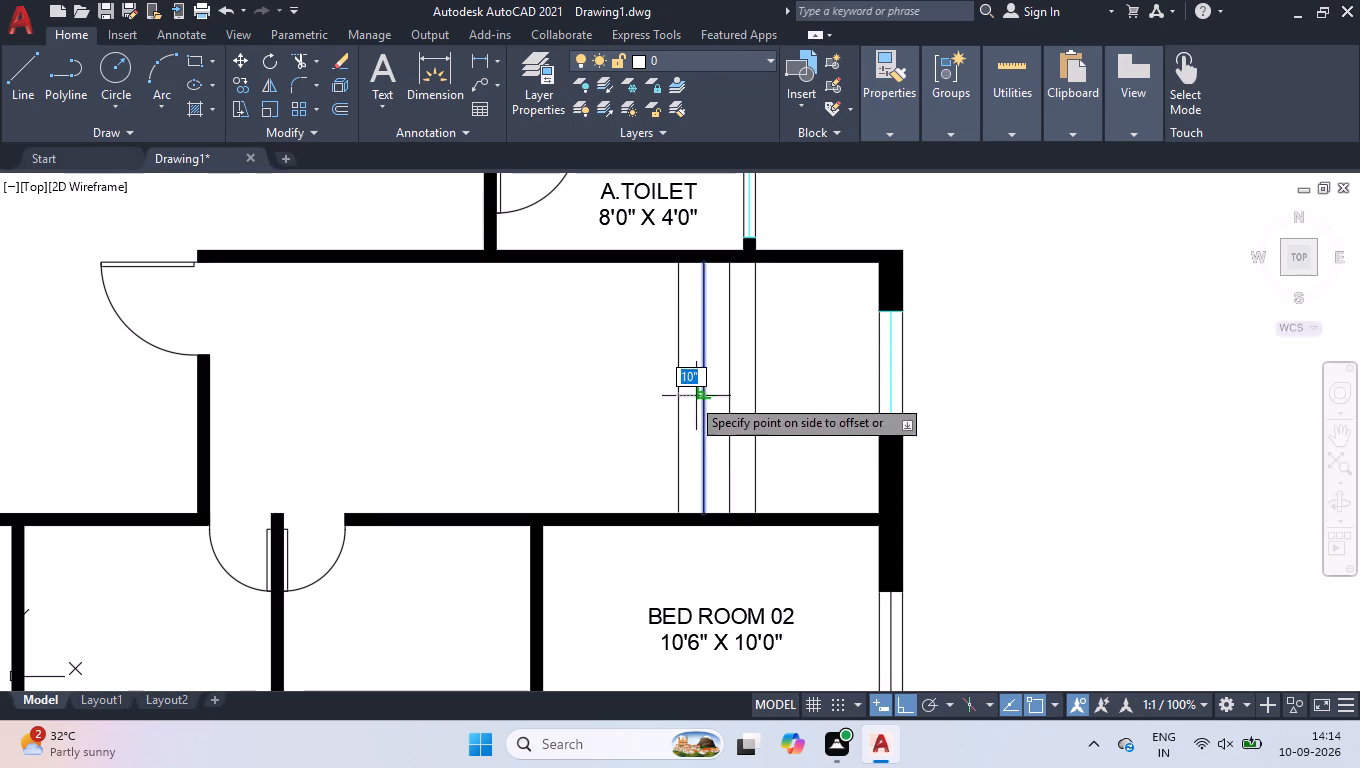
{"action": "left_click", "coordinate": [688, 398]}
{"action": "left_click", "coordinate": [676, 401]}
{"action": "left_click", "coordinate": [638, 412]}
{"action": "left_click", "coordinate": [654, 412]}
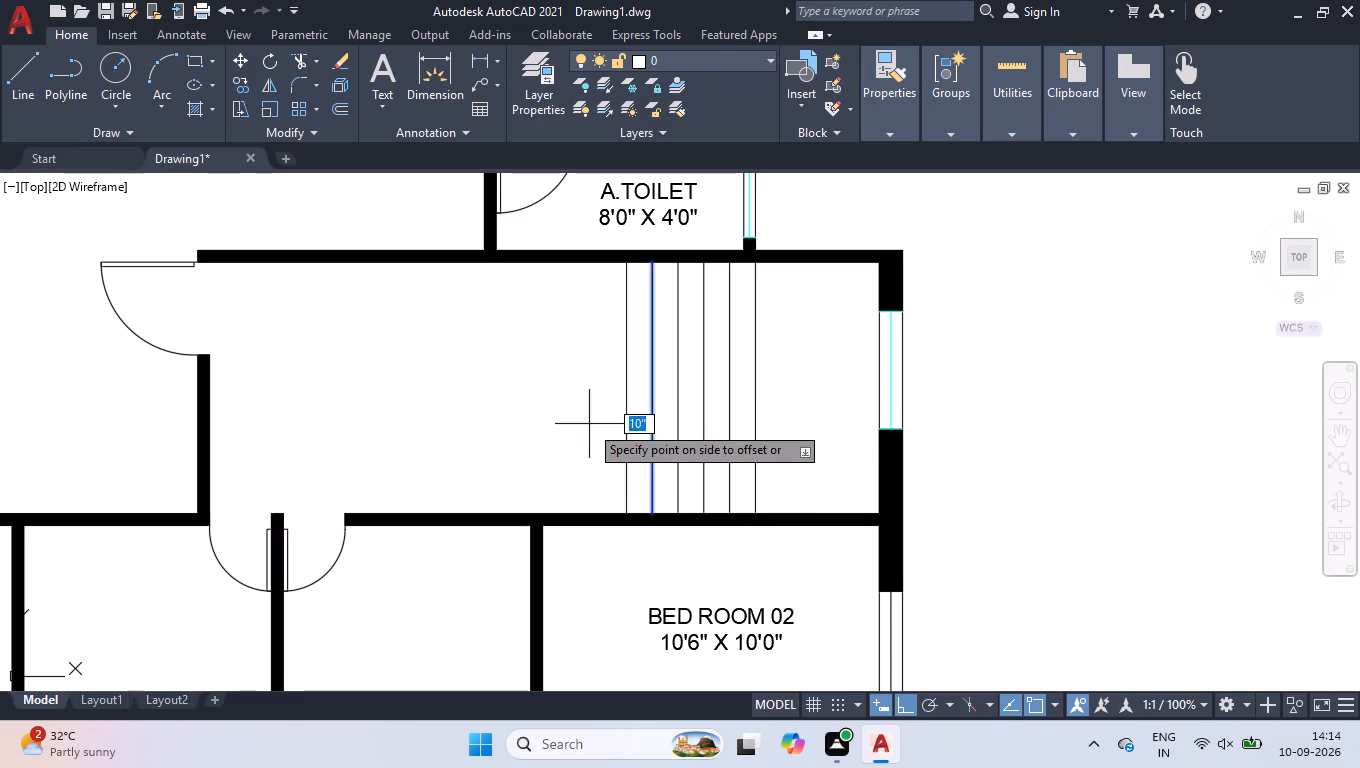
{"action": "left_click", "coordinate": [589, 424]}
Offset the newest tread line by 10" six more times toward the entrance door, completing a run of twelve tread lines.
{"action": "left_click", "coordinate": [625, 412]}
{"action": "left_click", "coordinate": [590, 417]}
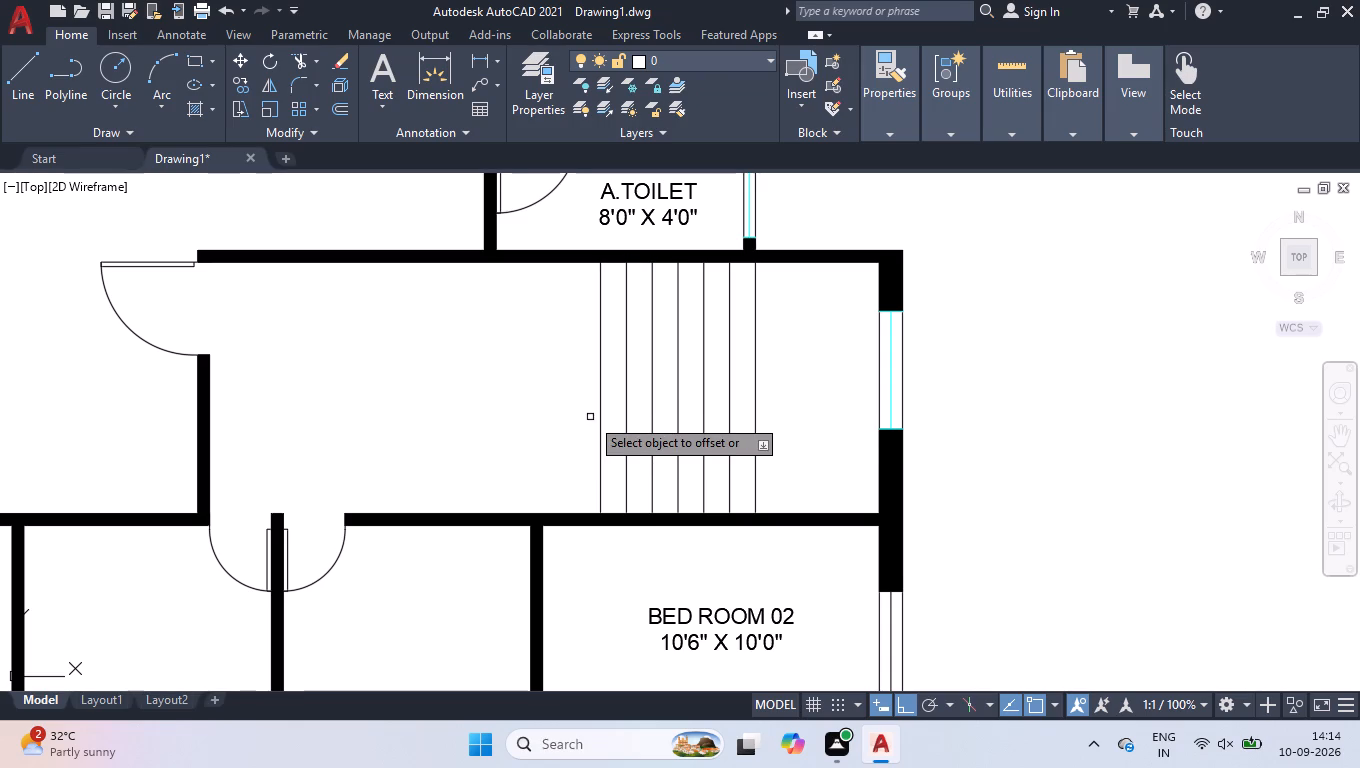
{"action": "left_click", "coordinate": [599, 411]}
{"action": "left_click", "coordinate": [525, 424]}
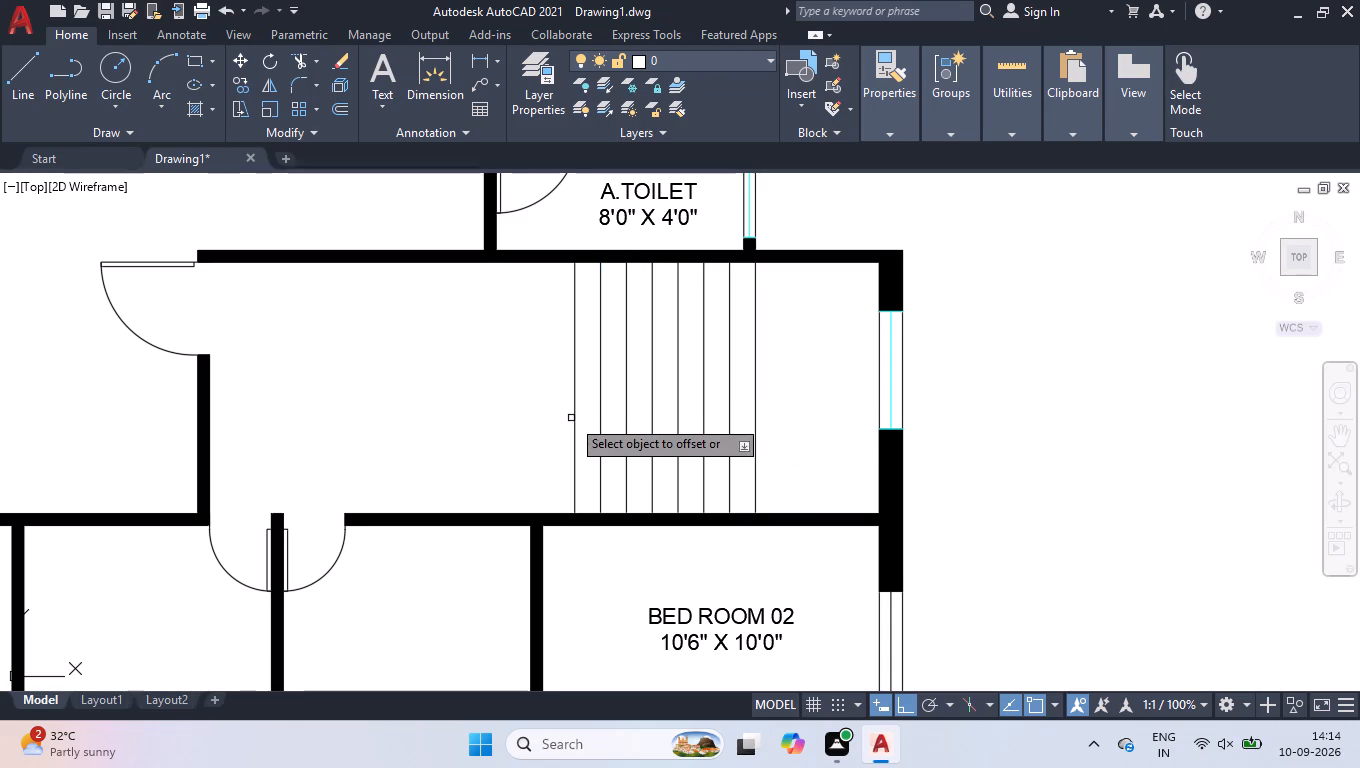
{"action": "left_click_drag", "start_coordinate": [576, 417], "coordinate": [567, 418]}
{"action": "left_click", "coordinate": [526, 429]}
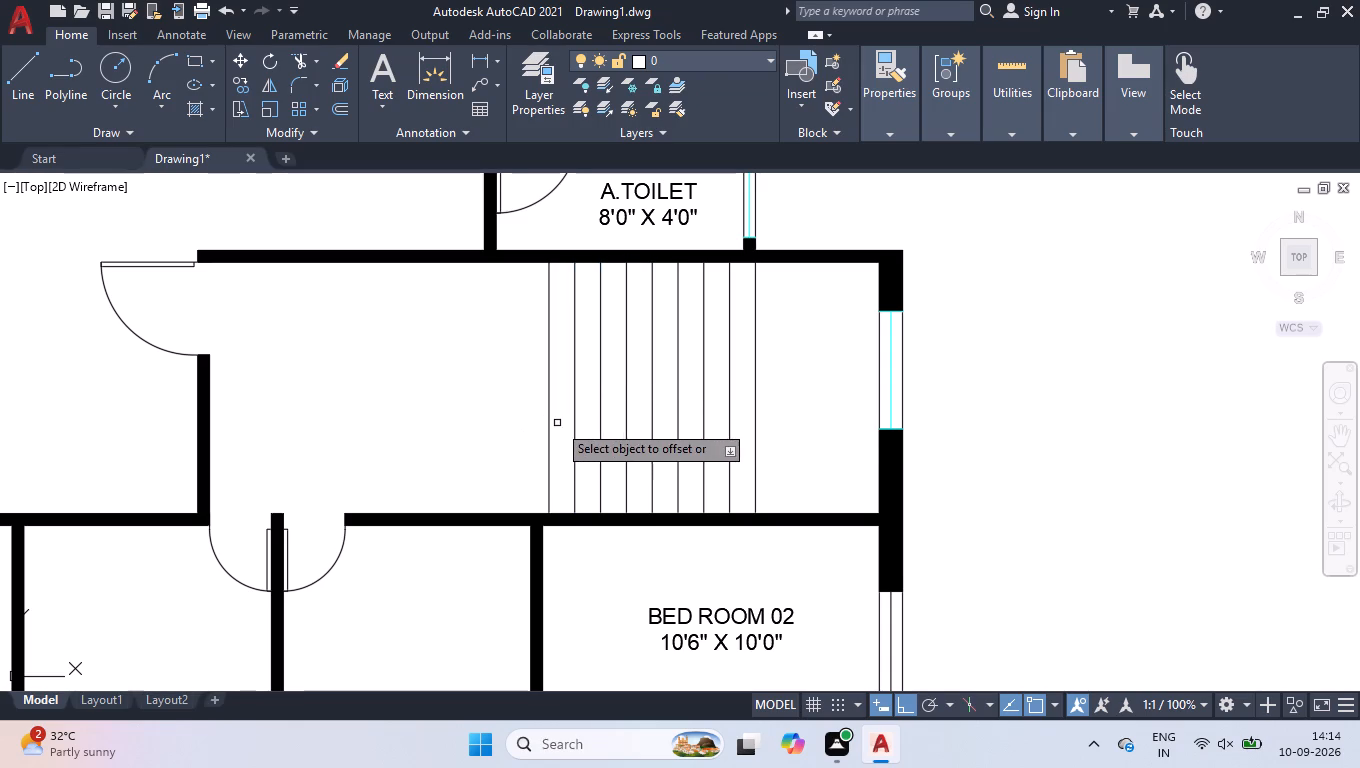
{"action": "left_click", "coordinate": [547, 424]}
{"action": "left_click", "coordinate": [470, 439]}
{"action": "left_click", "coordinate": [522, 425]}
{"action": "left_click", "coordinate": [487, 431]}
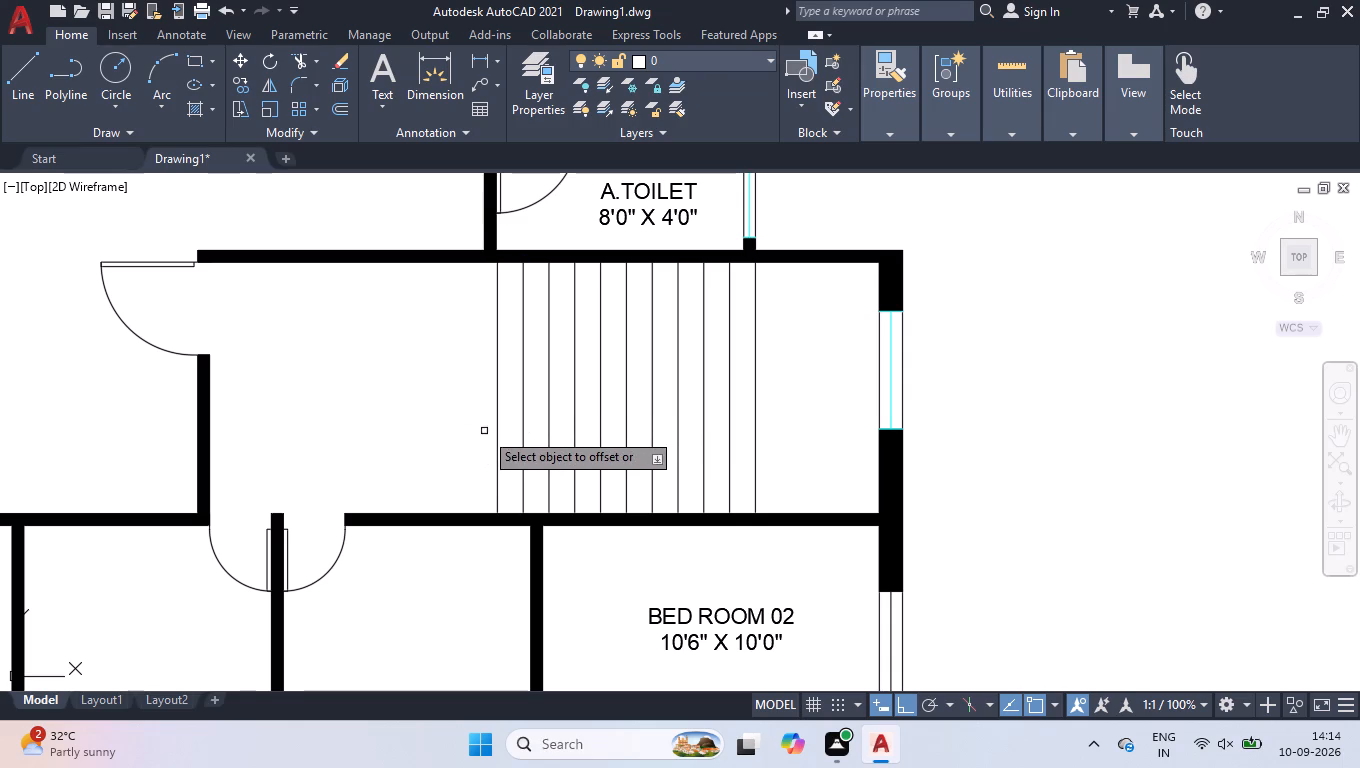
{"action": "left_click", "coordinate": [497, 422]}
{"action": "left_click", "coordinate": [460, 434]}
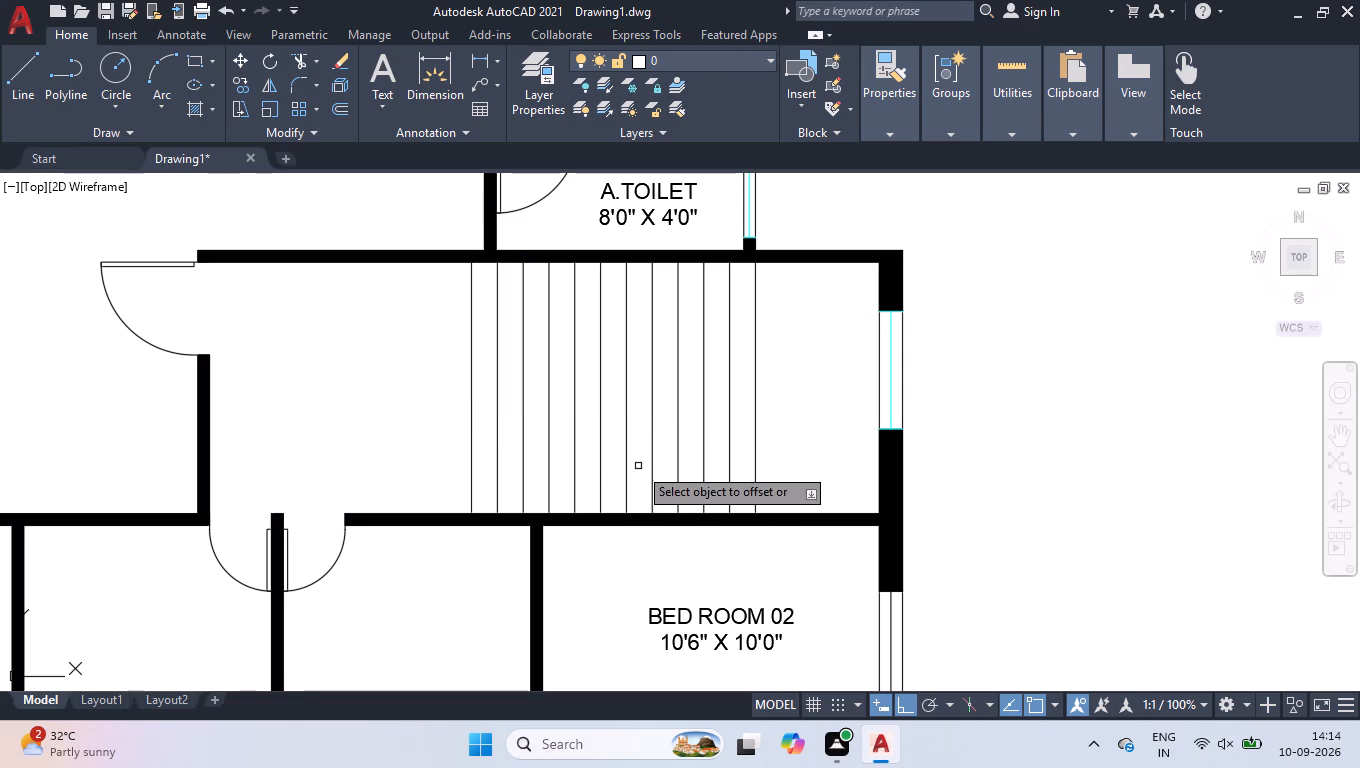
{"action": "key", "text": "Return"}
Draw a horizontal line joining the midpoints of the first and last stair treads to divide the two flights.
{"action": "key", "text": "l"}
{"action": "key", "text": "Return"}
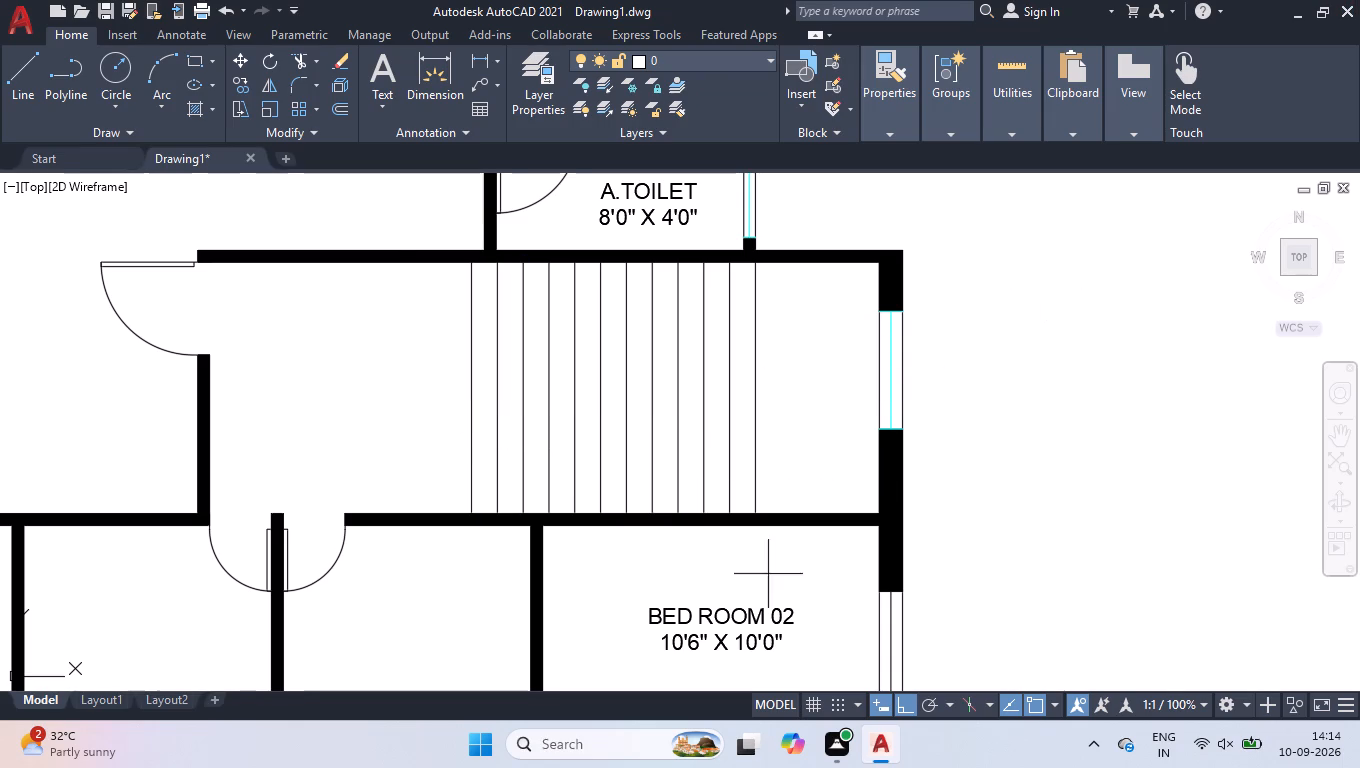
{"action": "left_click", "coordinate": [755, 390]}
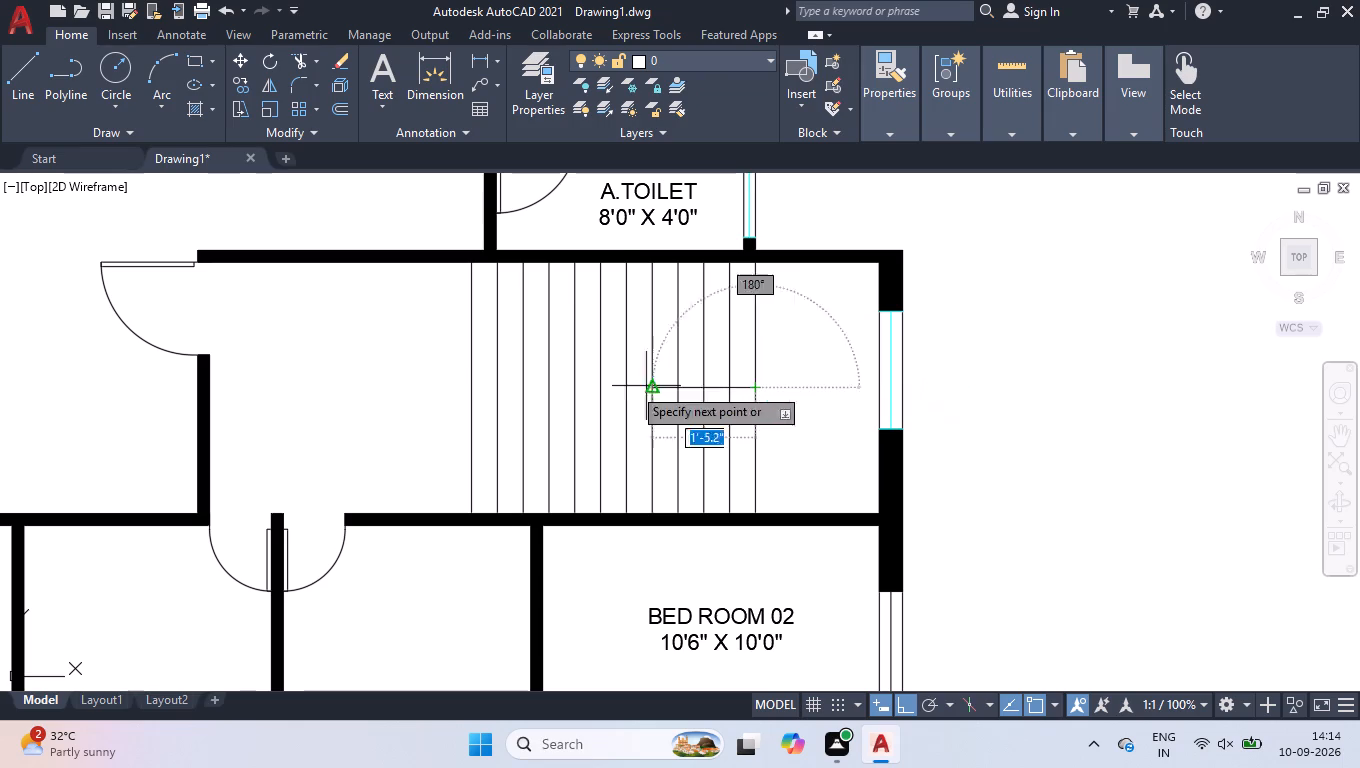
{"action": "left_click", "coordinate": [468, 388]}
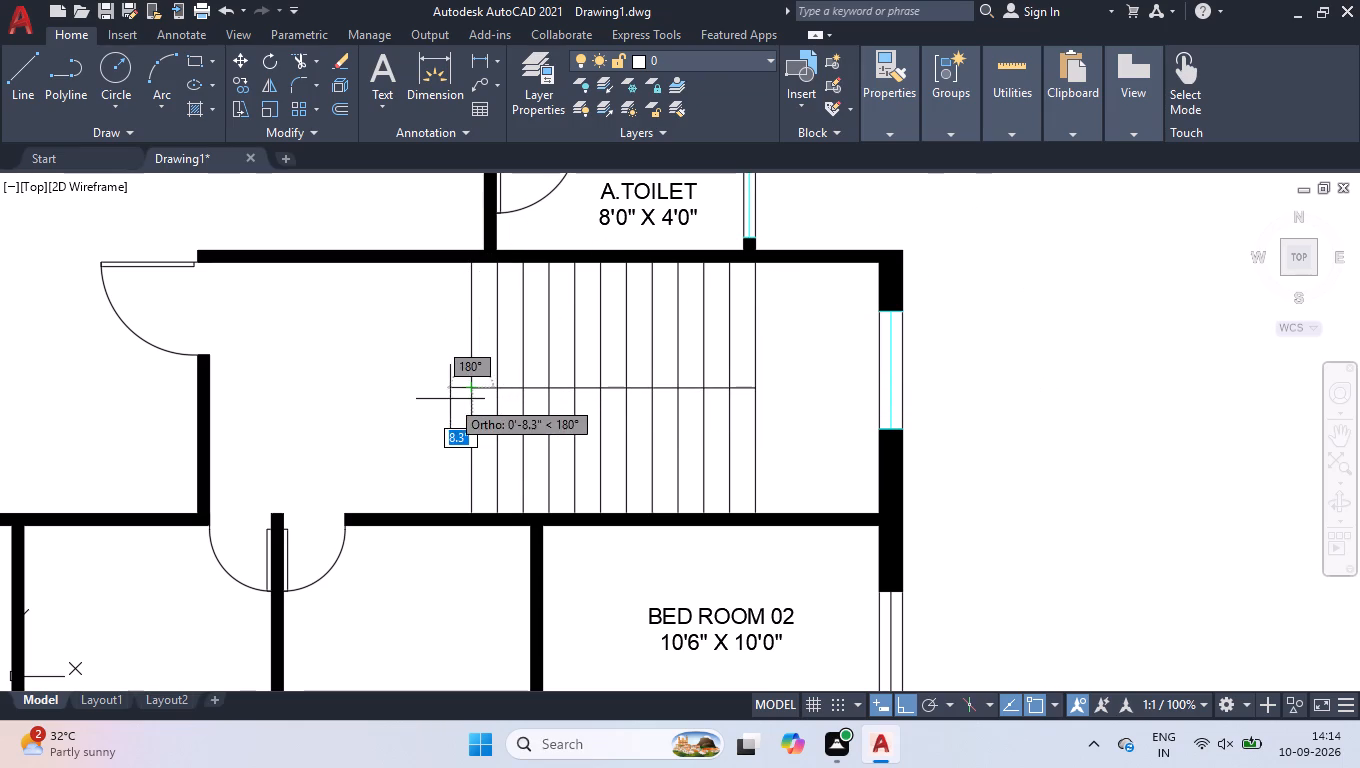
{"action": "key", "text": "Return"}
Switch to Layout1 and delete its existing viewport.
{"action": "scroll", "coordinate": [816, 465], "scroll_direction": "down", "scroll_amount": 1}
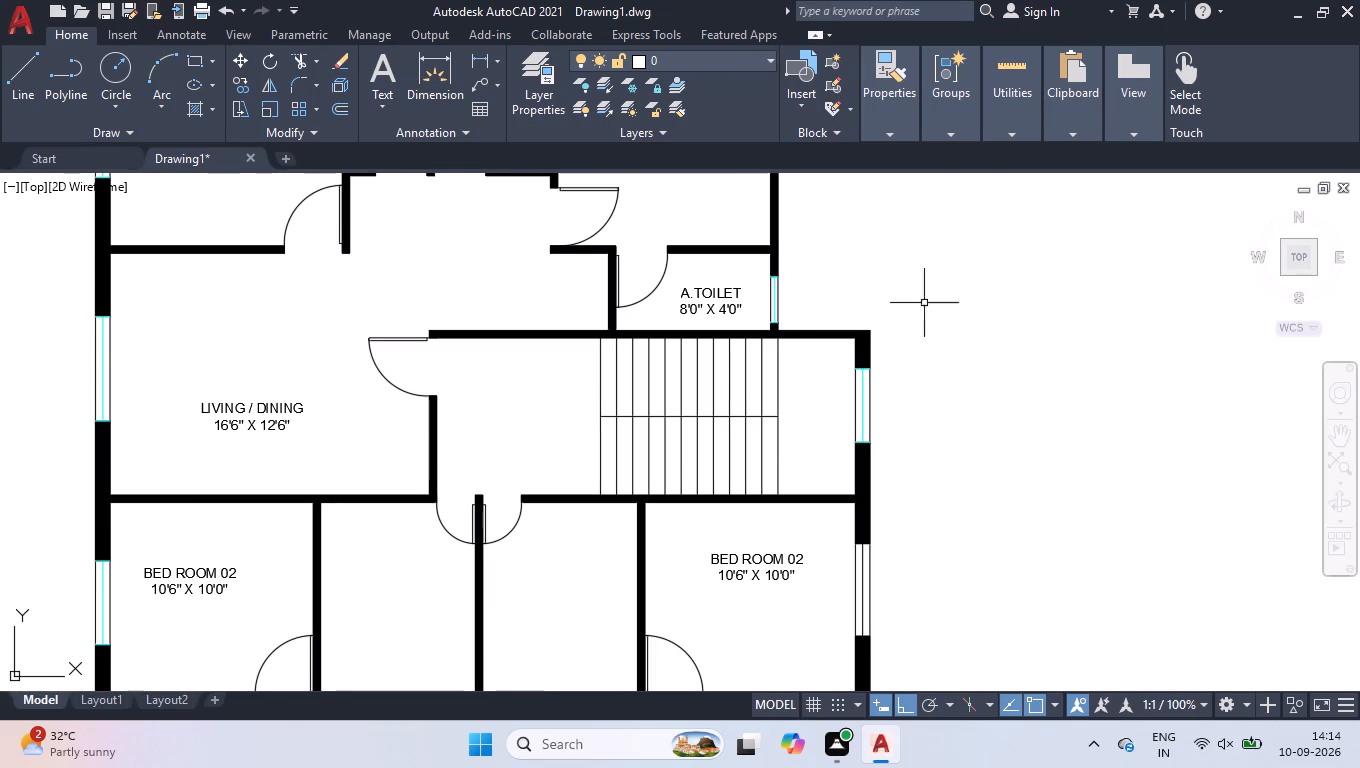
{"action": "left_click", "coordinate": [1303, 256]}
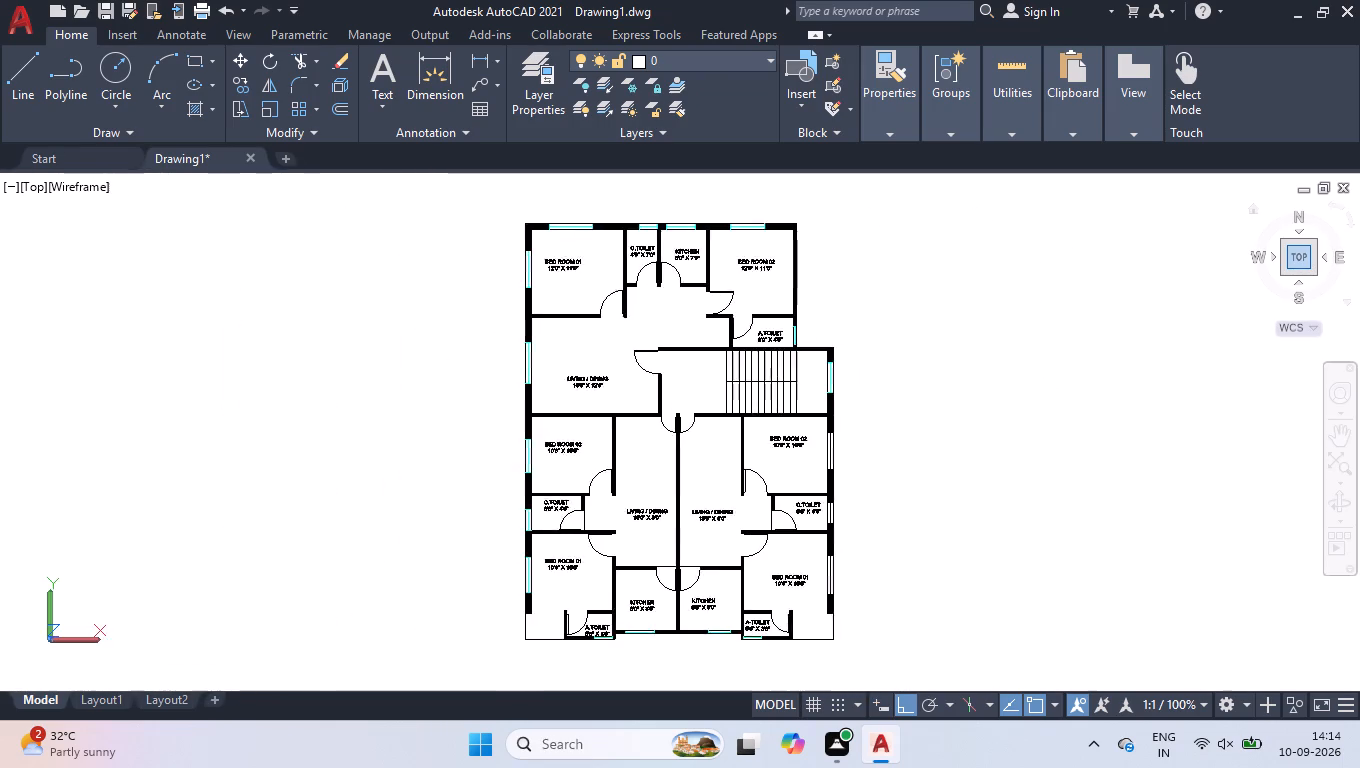
{"action": "left_click", "coordinate": [87, 696]}
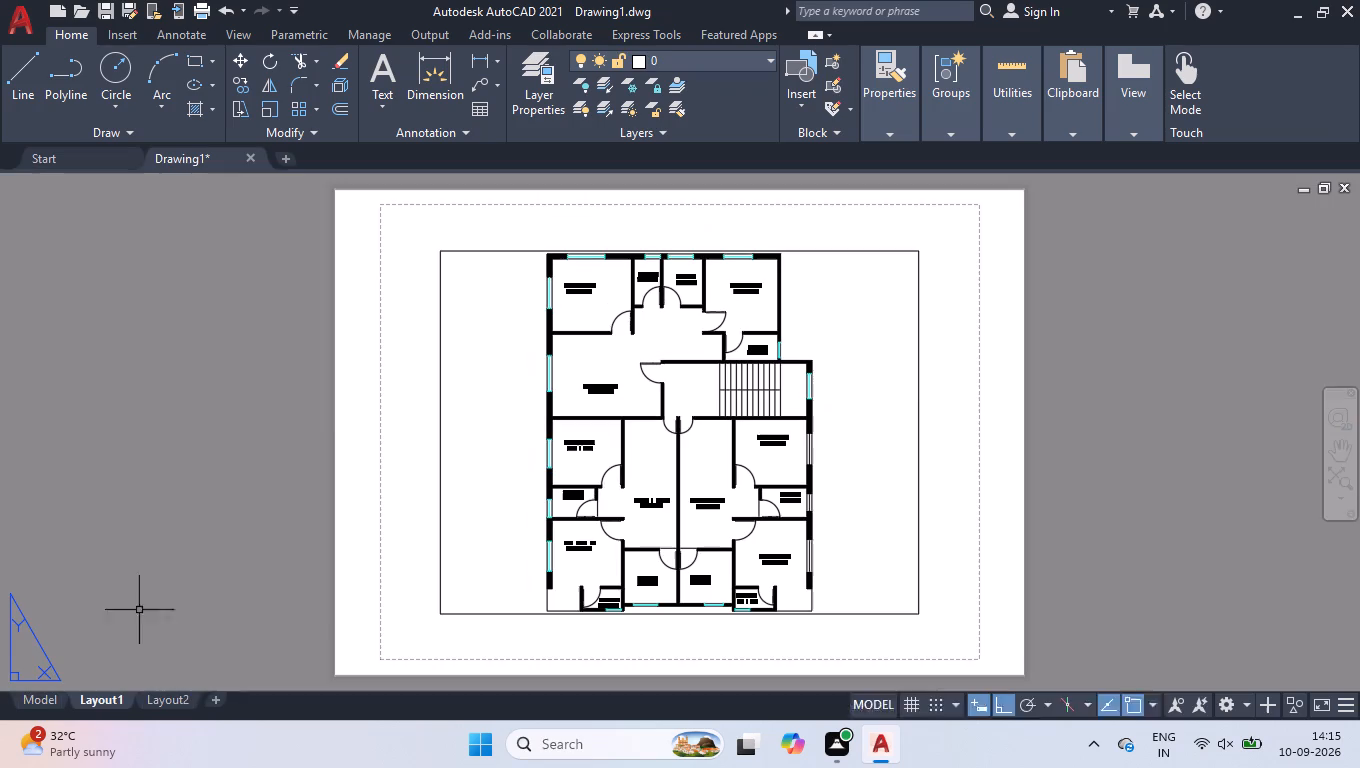
{"action": "left_click", "coordinate": [634, 198]}
{"action": "left_click", "coordinate": [520, 317]}
{"action": "key", "text": "Delete"}
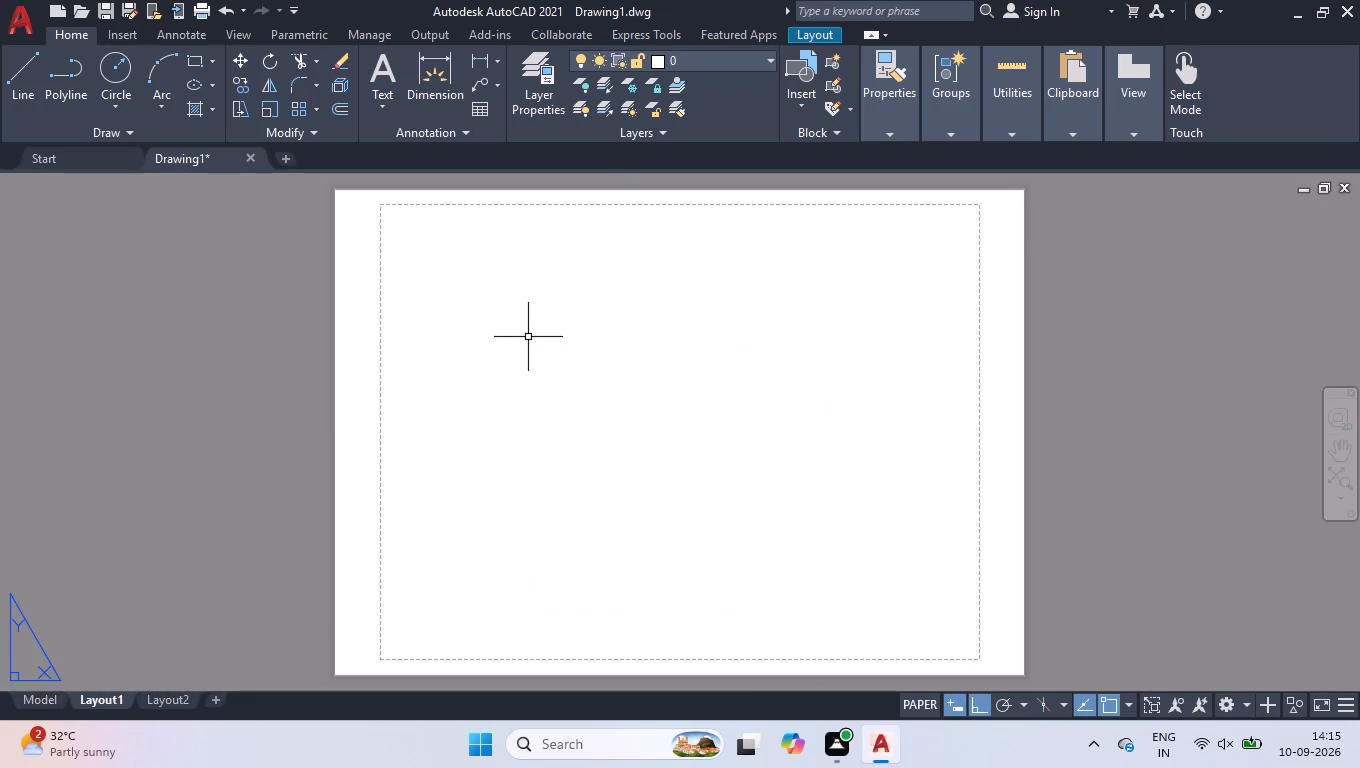
Open Layout1's page setup for modification and choose DWG To PDF.pc3 as the plotter.
{"action": "scroll", "coordinate": [528, 337], "scroll_direction": "down", "scroll_amount": 1}
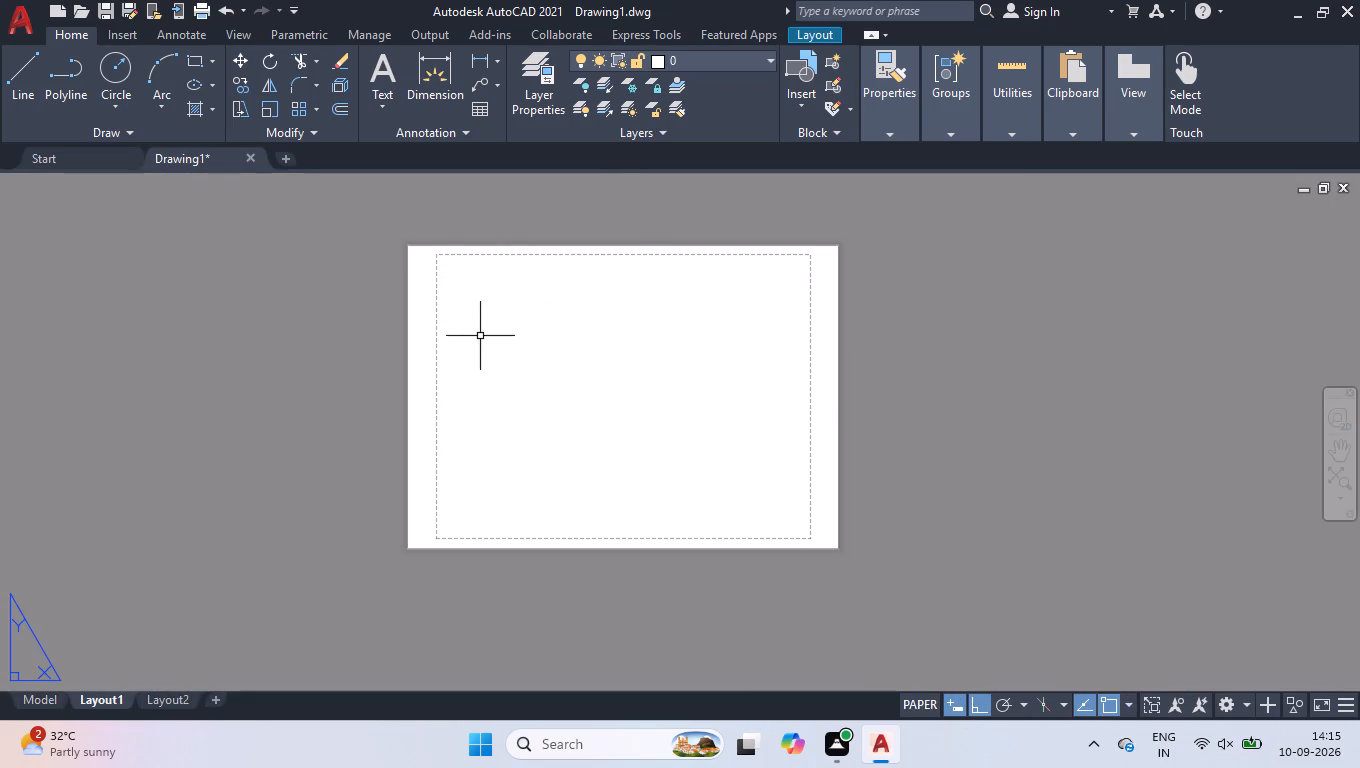
{"action": "scroll", "coordinate": [490, 360], "scroll_direction": "up", "scroll_amount": 1}
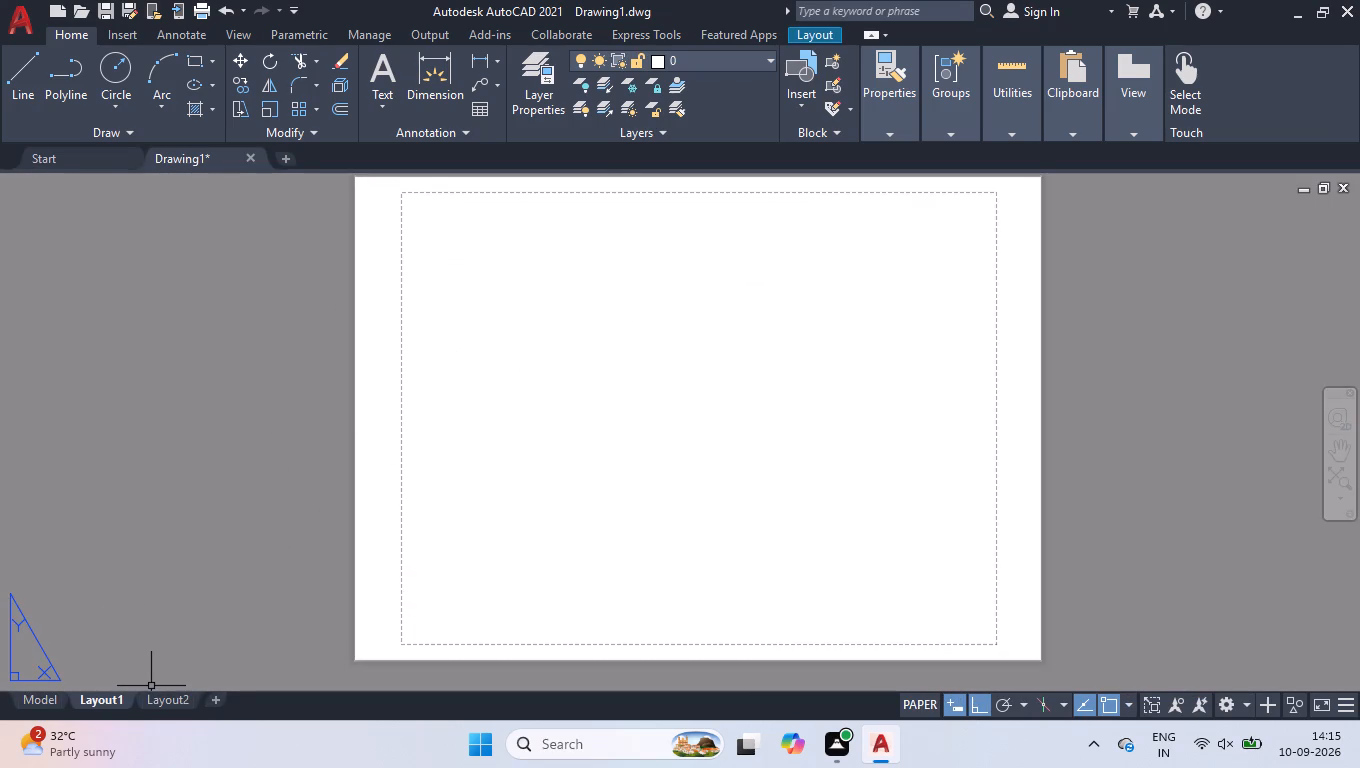
{"action": "right_click", "coordinate": [109, 700]}
{"action": "left_click", "coordinate": [172, 543]}
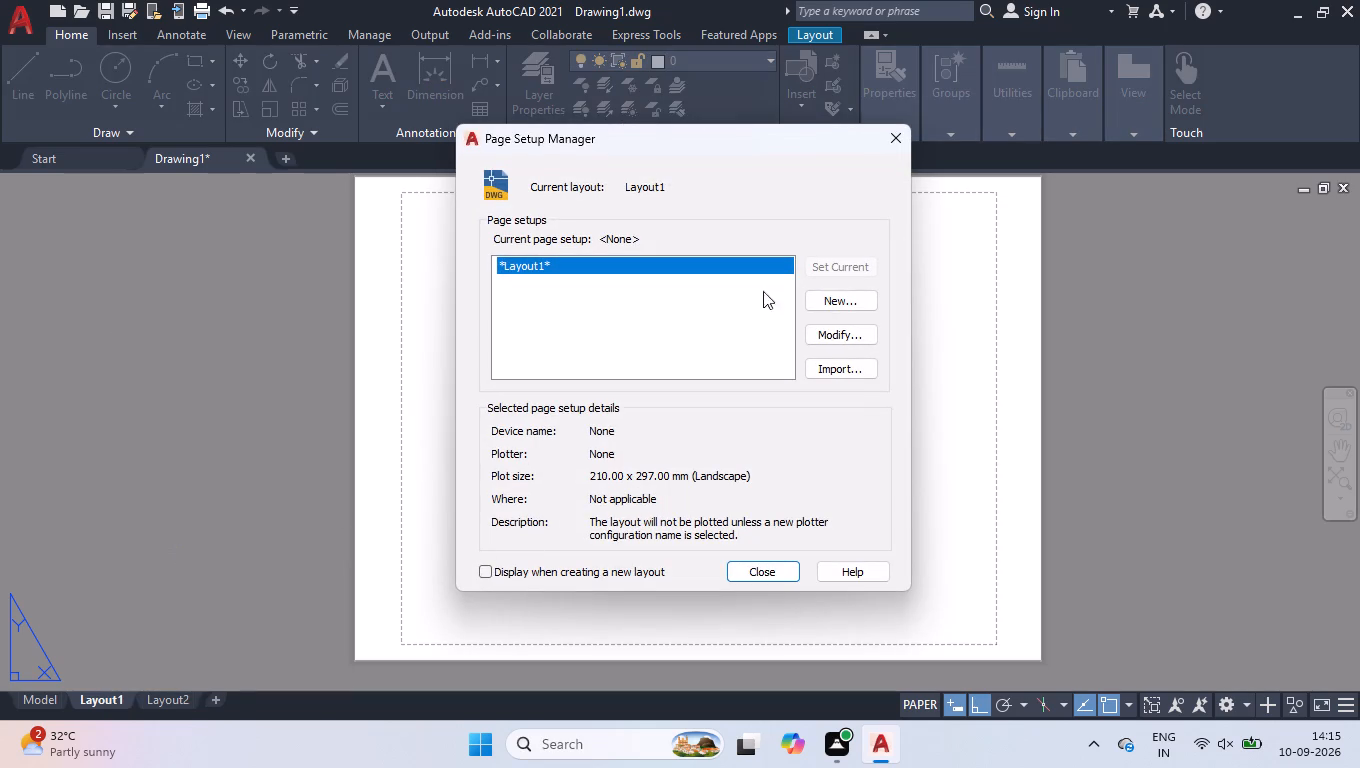
{"action": "left_click", "coordinate": [857, 330]}
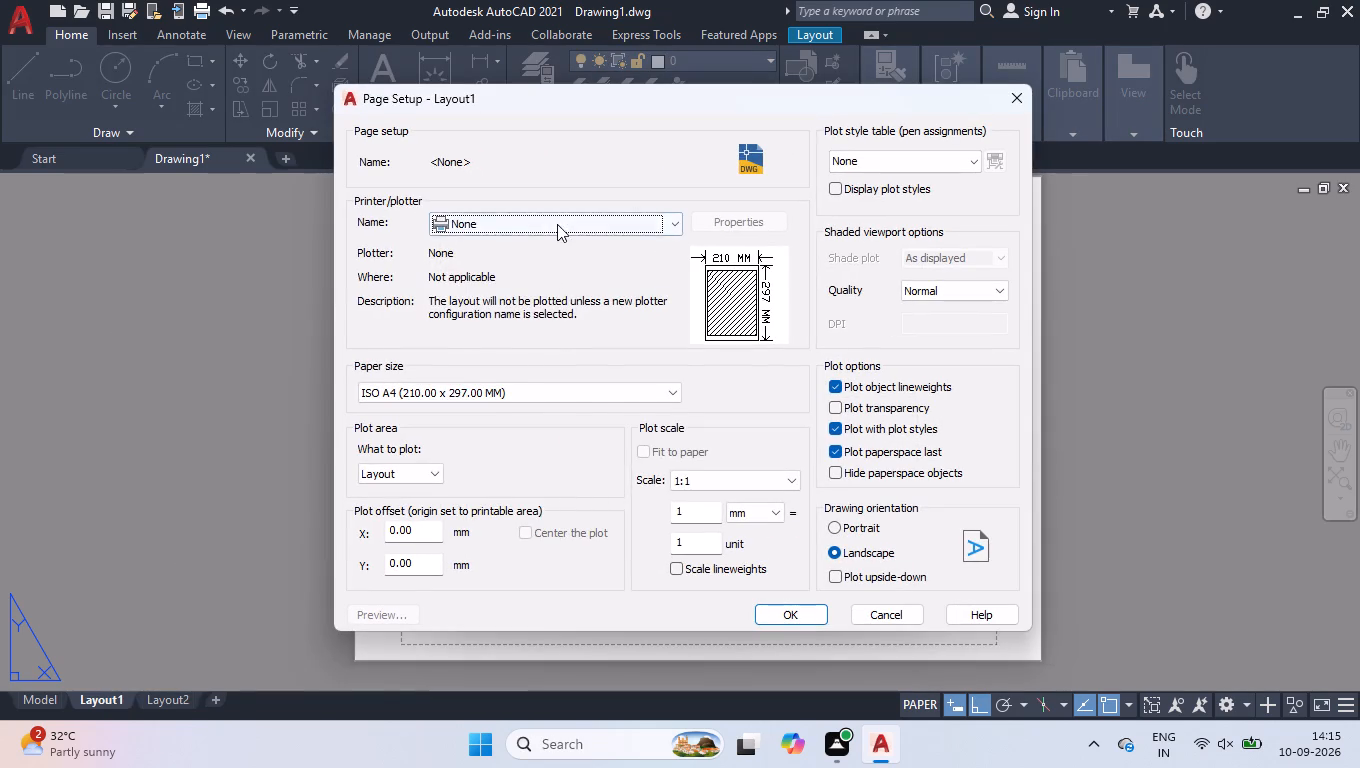
{"action": "left_click", "coordinate": [557, 224]}
{"action": "left_click", "coordinate": [557, 473]}
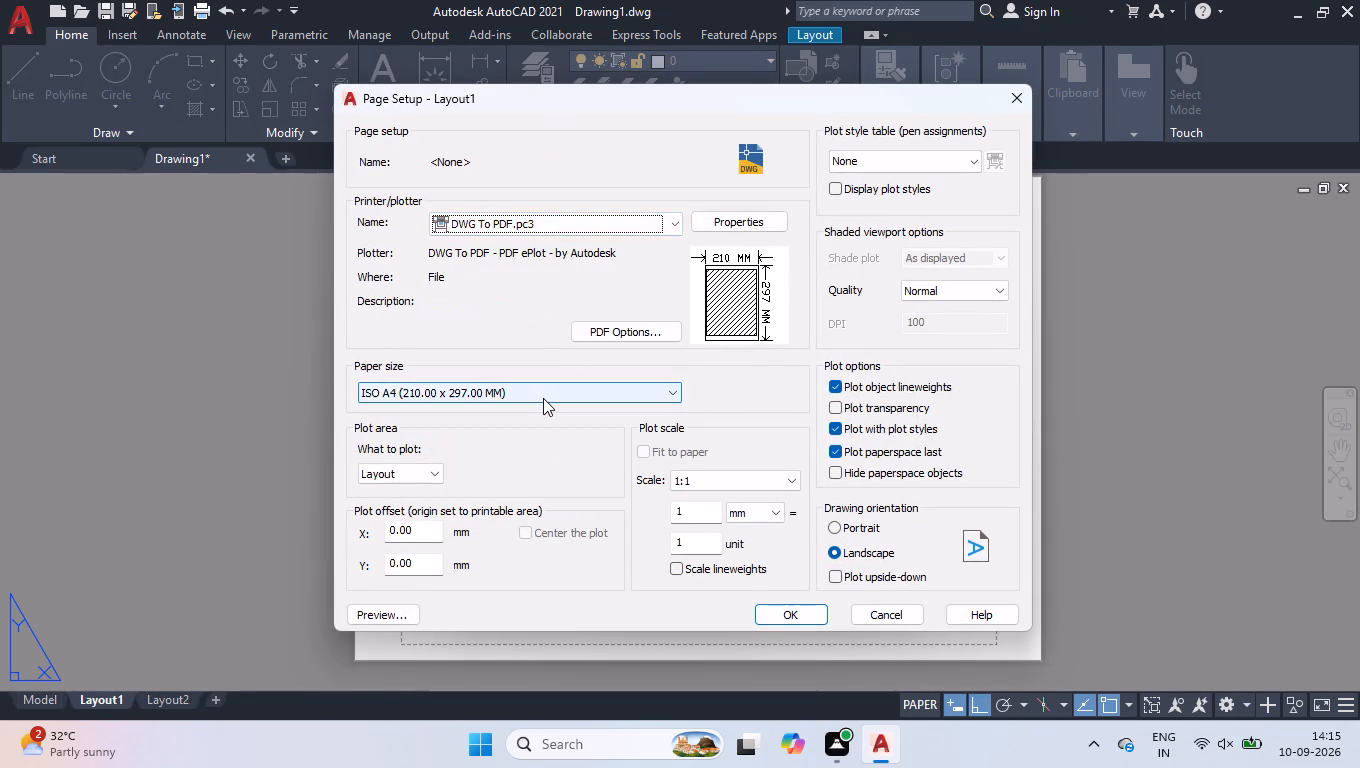
Set the paper size to ISO full bleed A3 (420.00 x 297.00 MM) and shaded viewport quality to Maximum, then accept the page setup.
{"action": "left_click", "coordinate": [543, 398]}
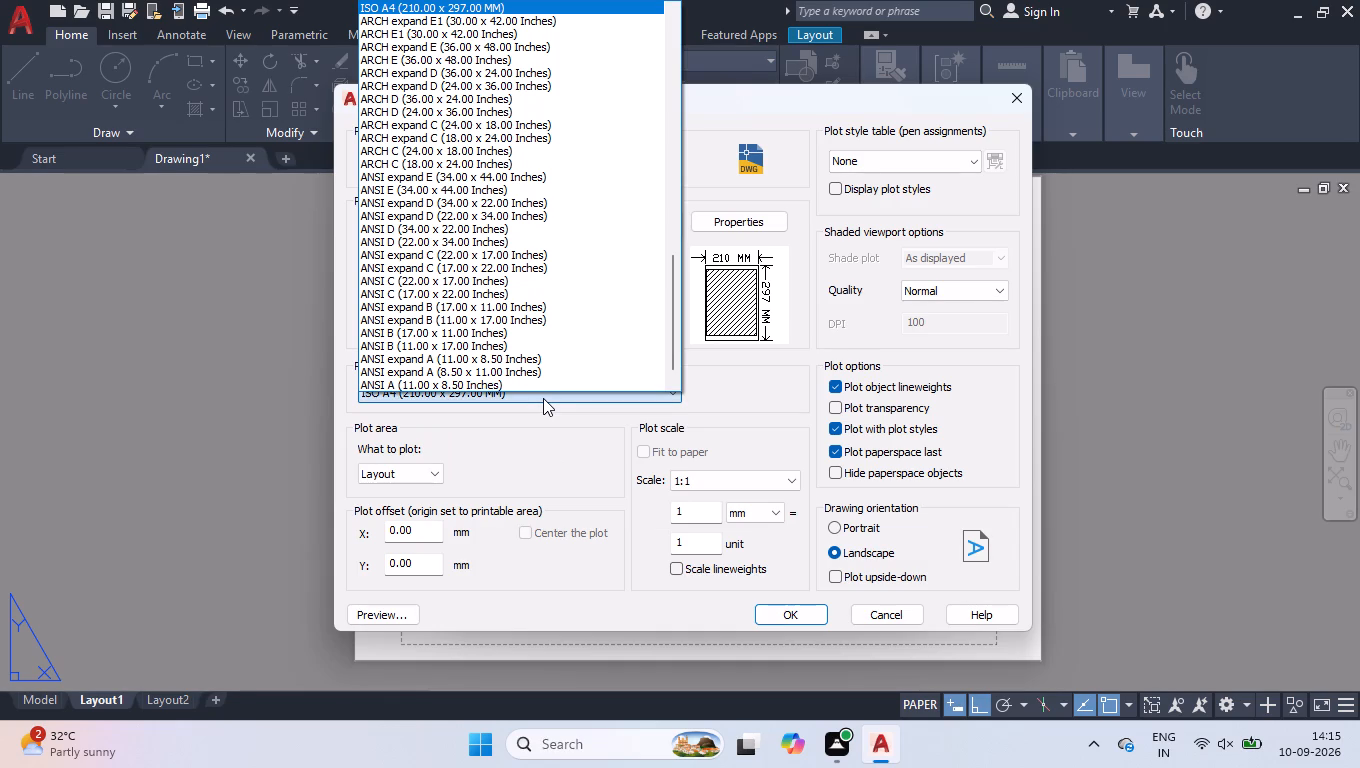
{"action": "scroll", "coordinate": [501, 221], "scroll_direction": "up", "scroll_amount": 11}
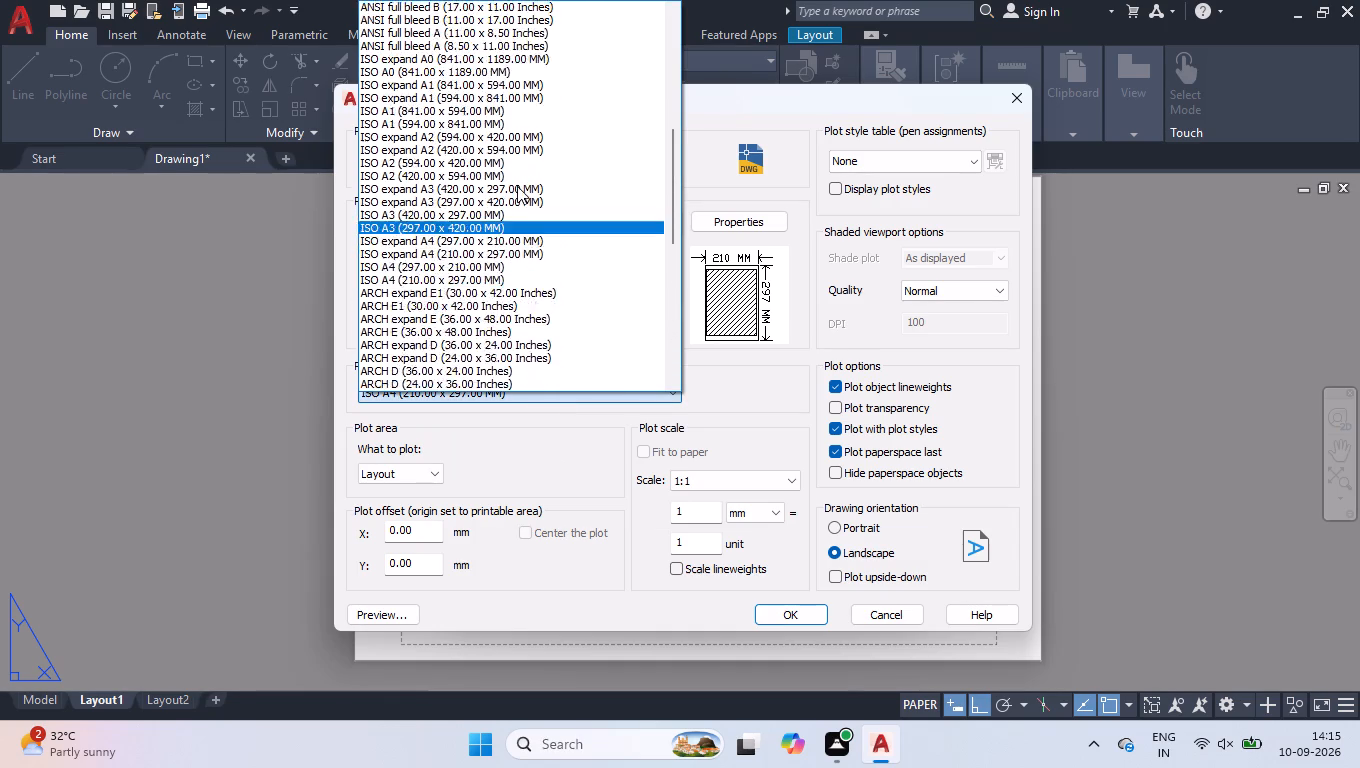
{"action": "scroll", "coordinate": [517, 186], "scroll_direction": "up", "scroll_amount": 7}
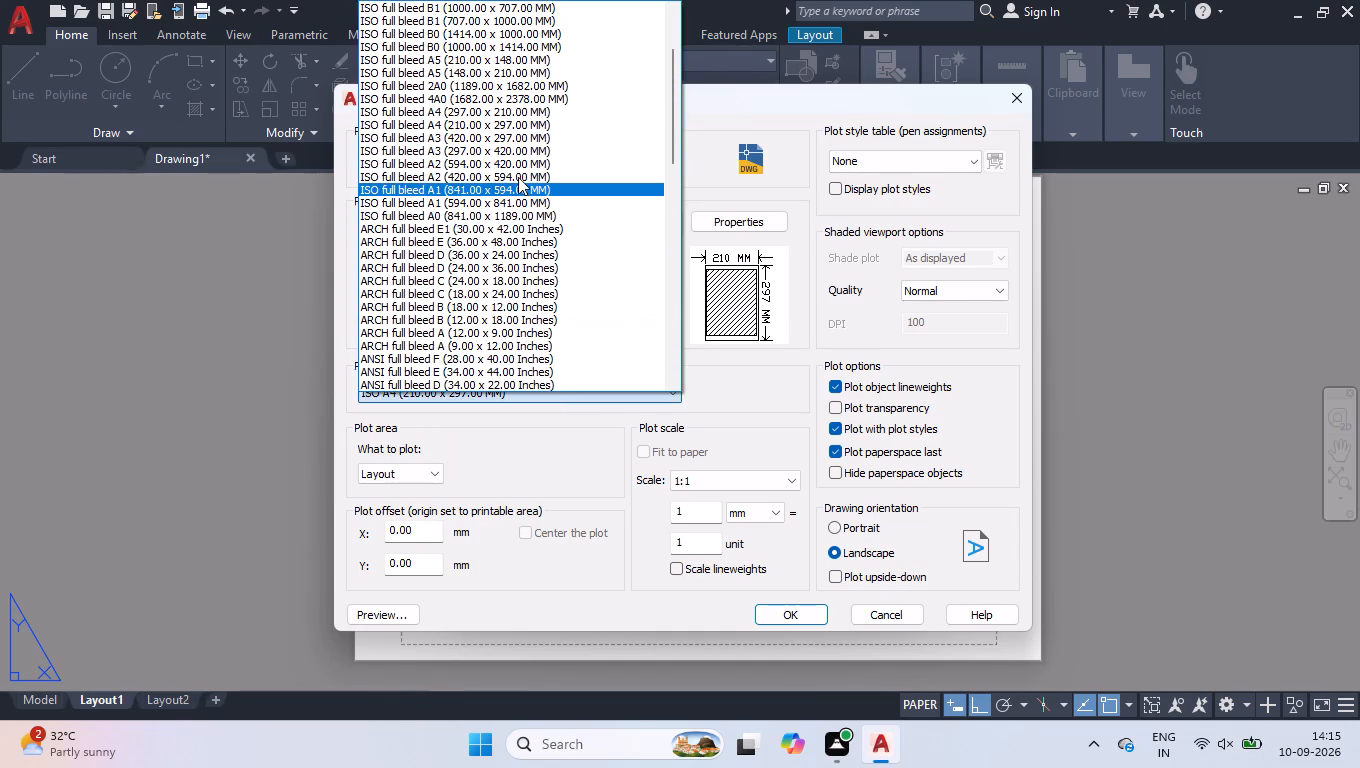
{"action": "left_click", "coordinate": [518, 137]}
{"action": "left_click", "coordinate": [965, 287]}
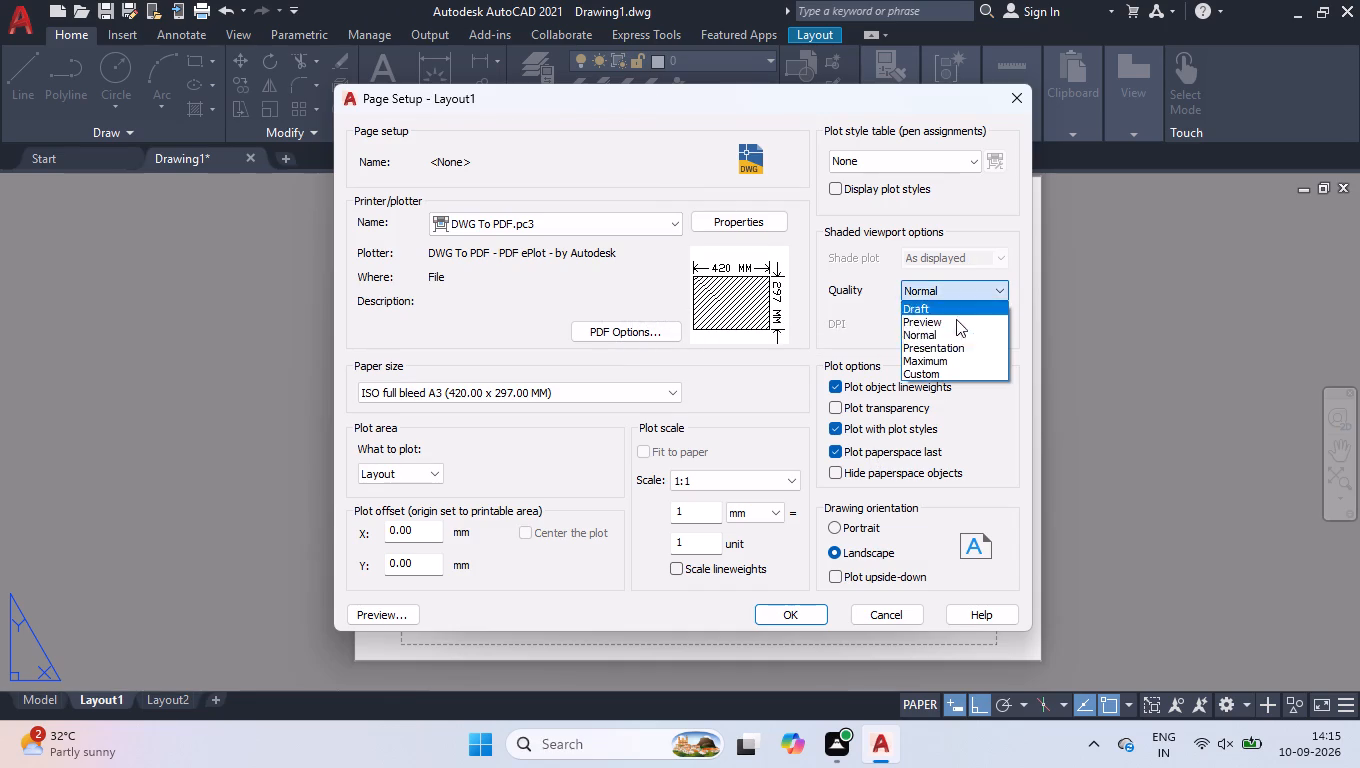
{"action": "left_click", "coordinate": [948, 361]}
{"action": "left_click", "coordinate": [817, 605]}
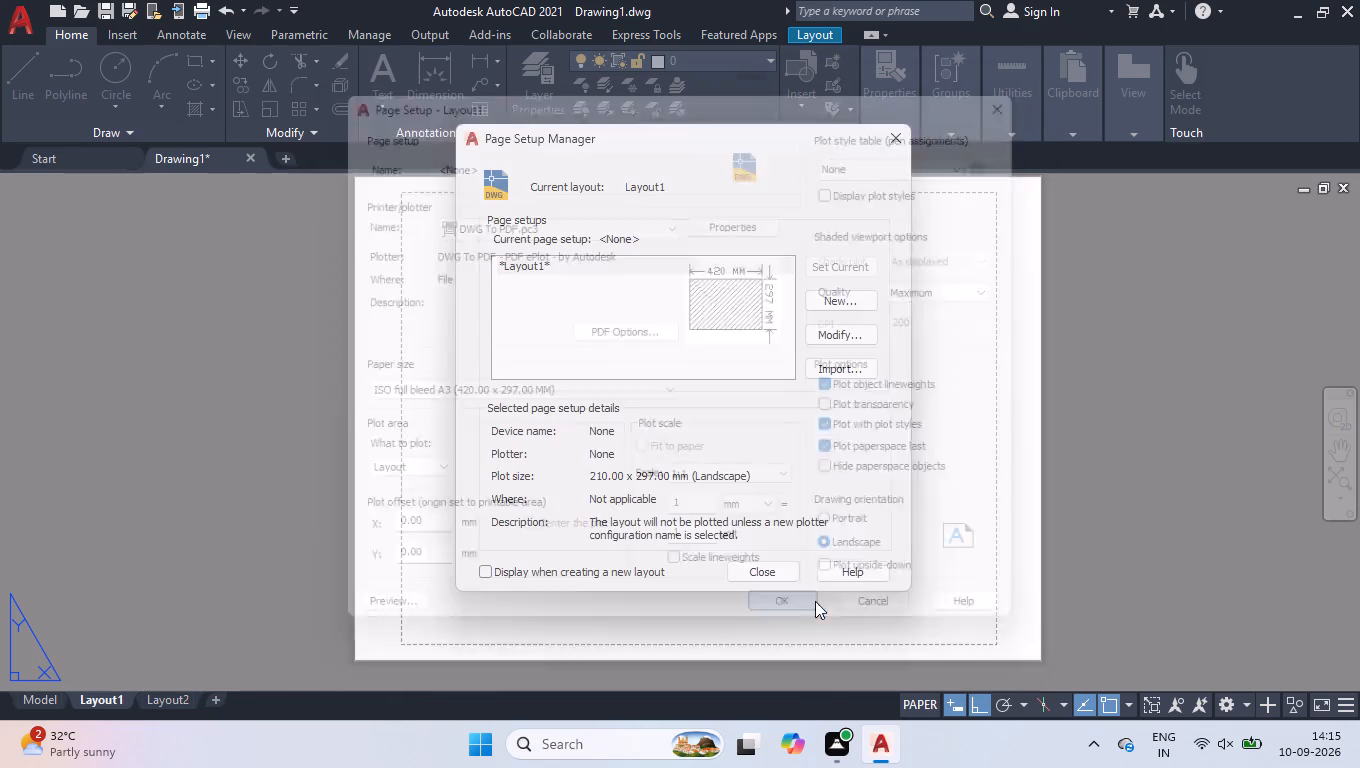
Close the page setup manager and create a full-sheet viewport on Layout1 from corner 0,0 to opposite corner 420,297.
{"action": "left_click", "coordinate": [778, 562]}
{"action": "type", "text": "MV"}
{"action": "key", "text": "Return"}
{"action": "type", "text": "0,0"}
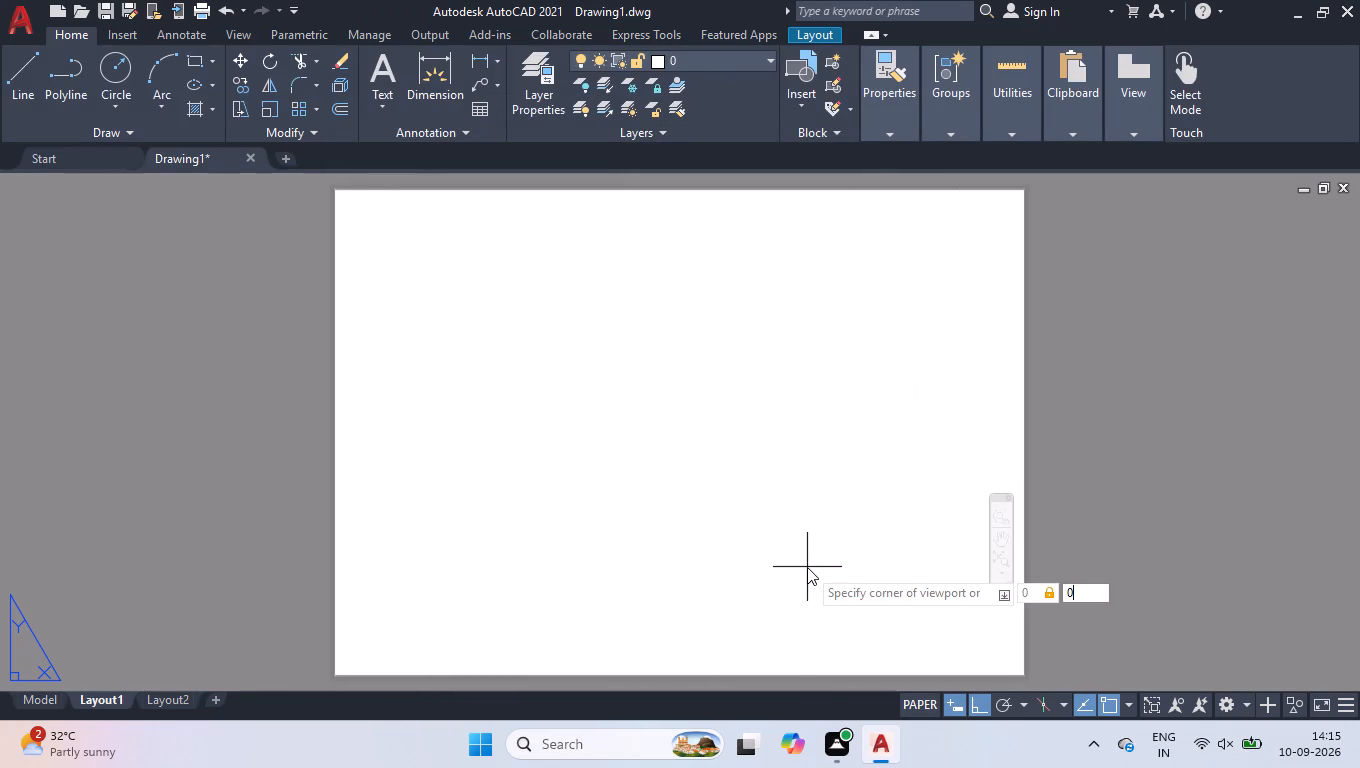
{"action": "key", "text": "Return"}
{"action": "type", "text": "42"}
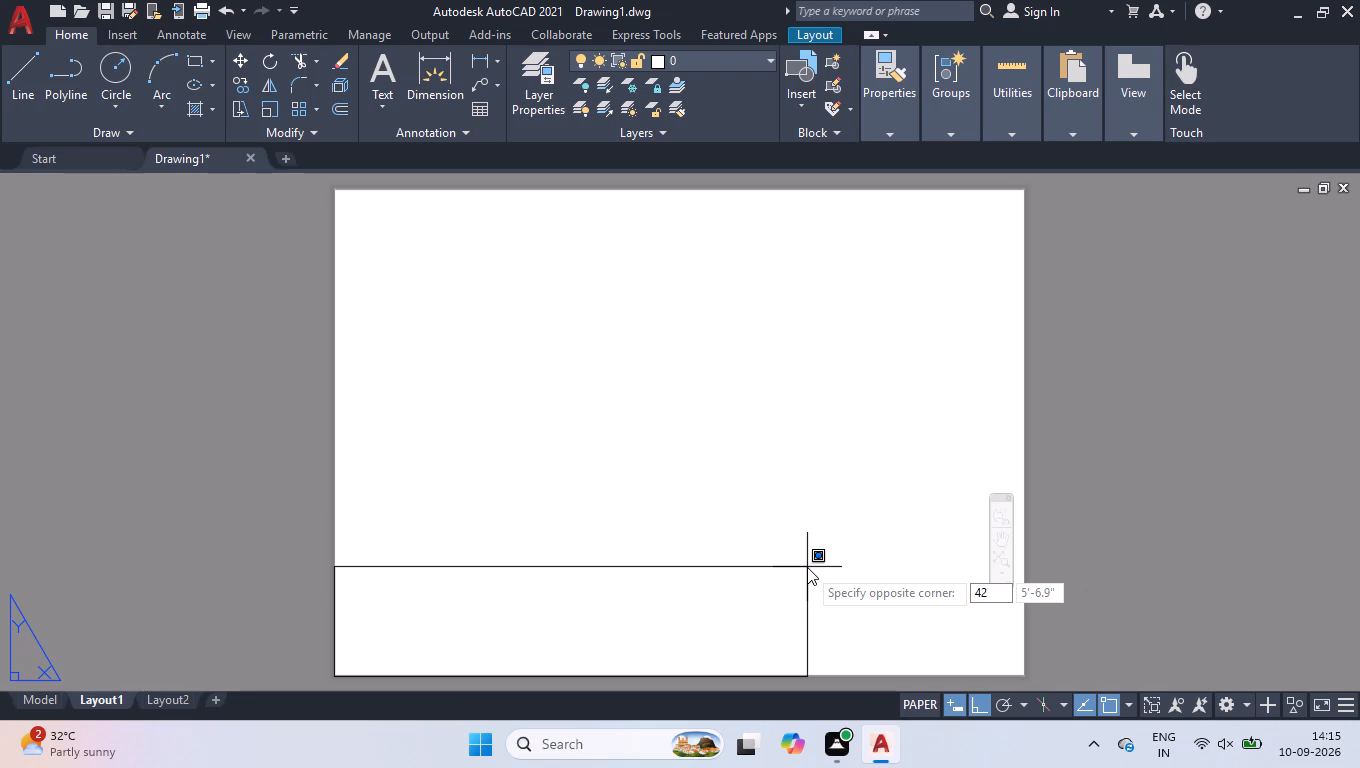
{"action": "type", "text": "0,"}
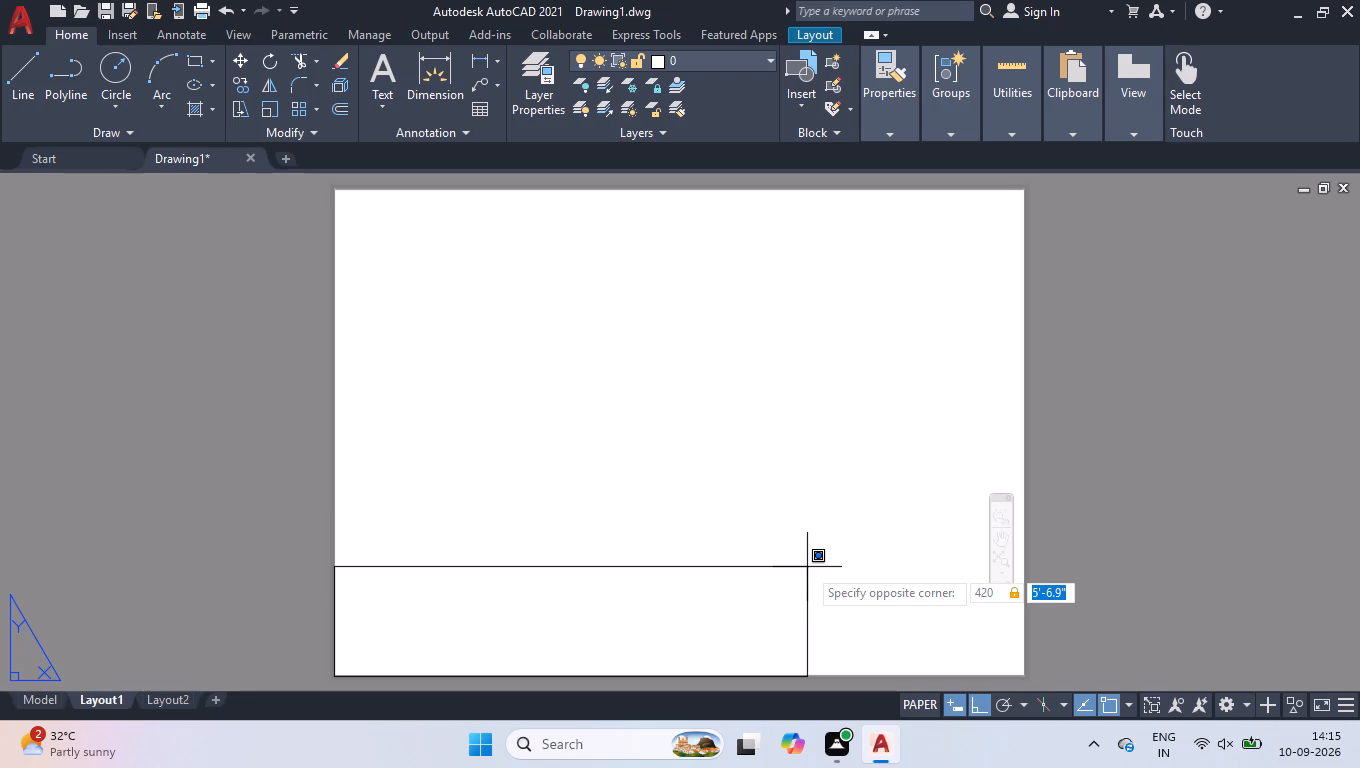
{"action": "type", "text": "297"}
{"action": "key", "text": "Return"}
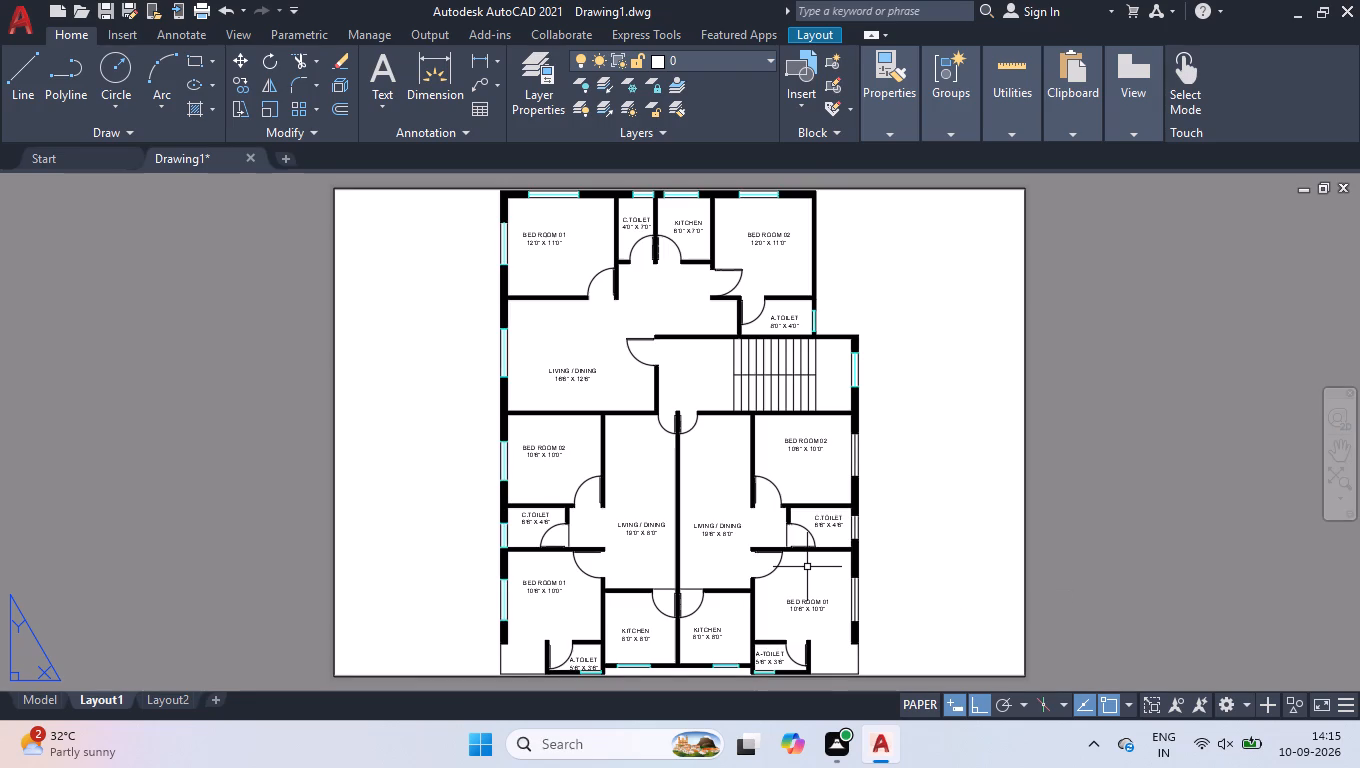
Export the current layout as a PDF named 10-9-3 in the Desktop folder.
{"action": "left_click", "coordinate": [28, 14]}
{"action": "left_click", "coordinate": [120, 368]}
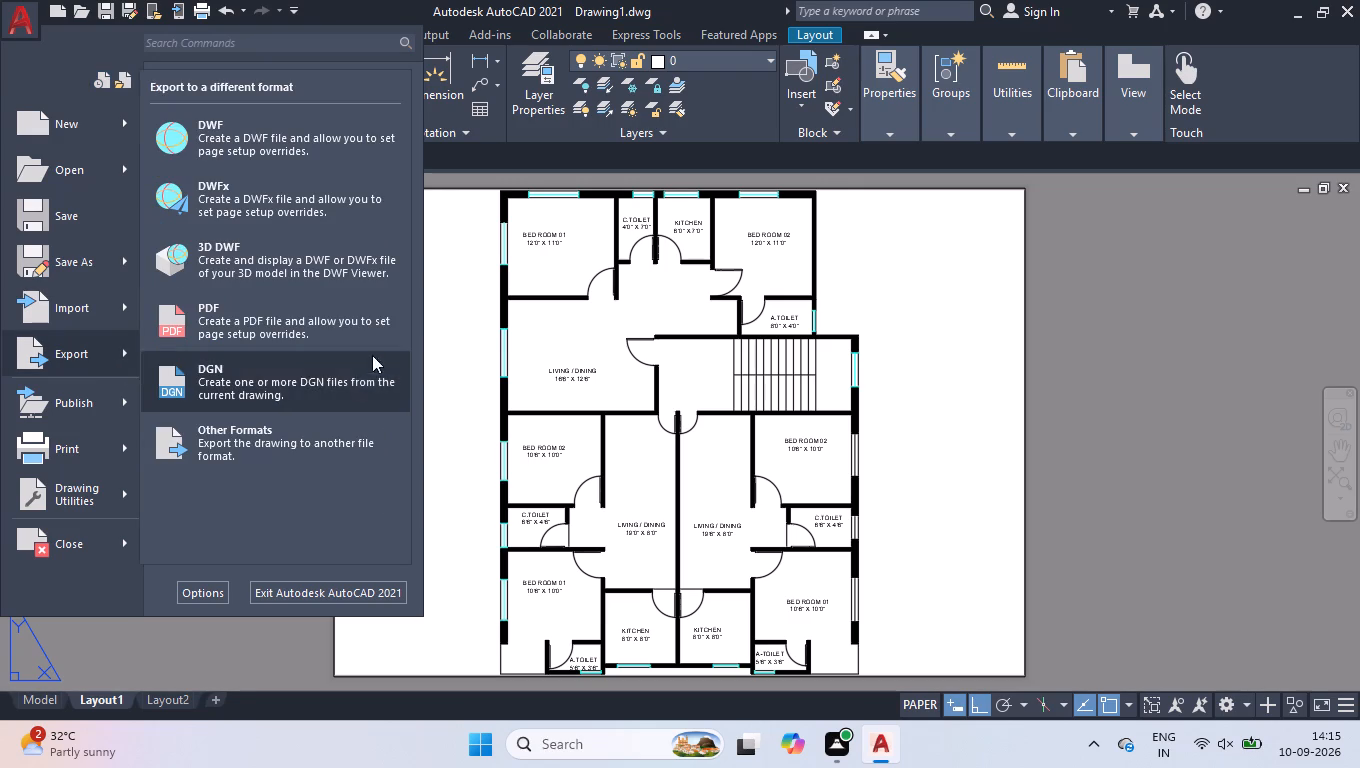
{"action": "left_click", "coordinate": [329, 318]}
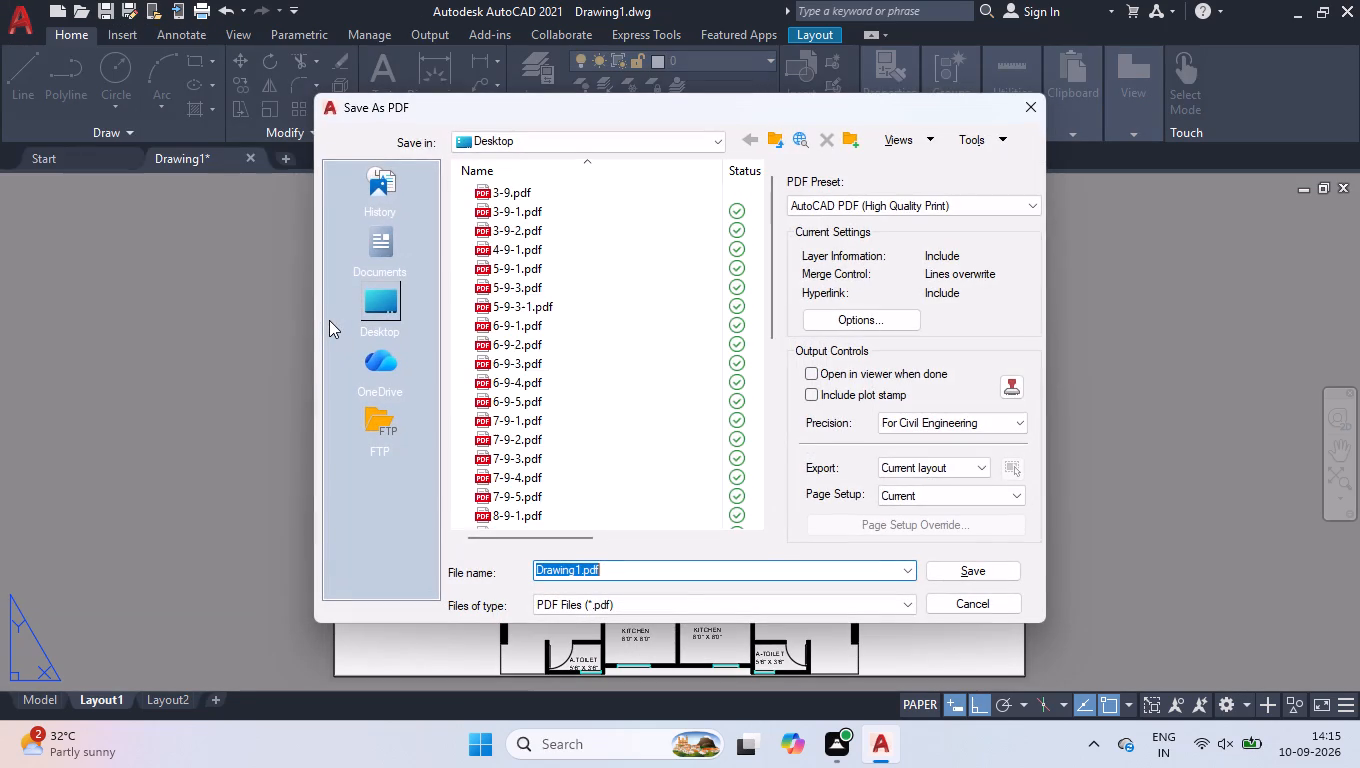
{"action": "type", "text": "10-9-"}
{"action": "key", "text": "3"}
{"action": "key", "text": "Return"}
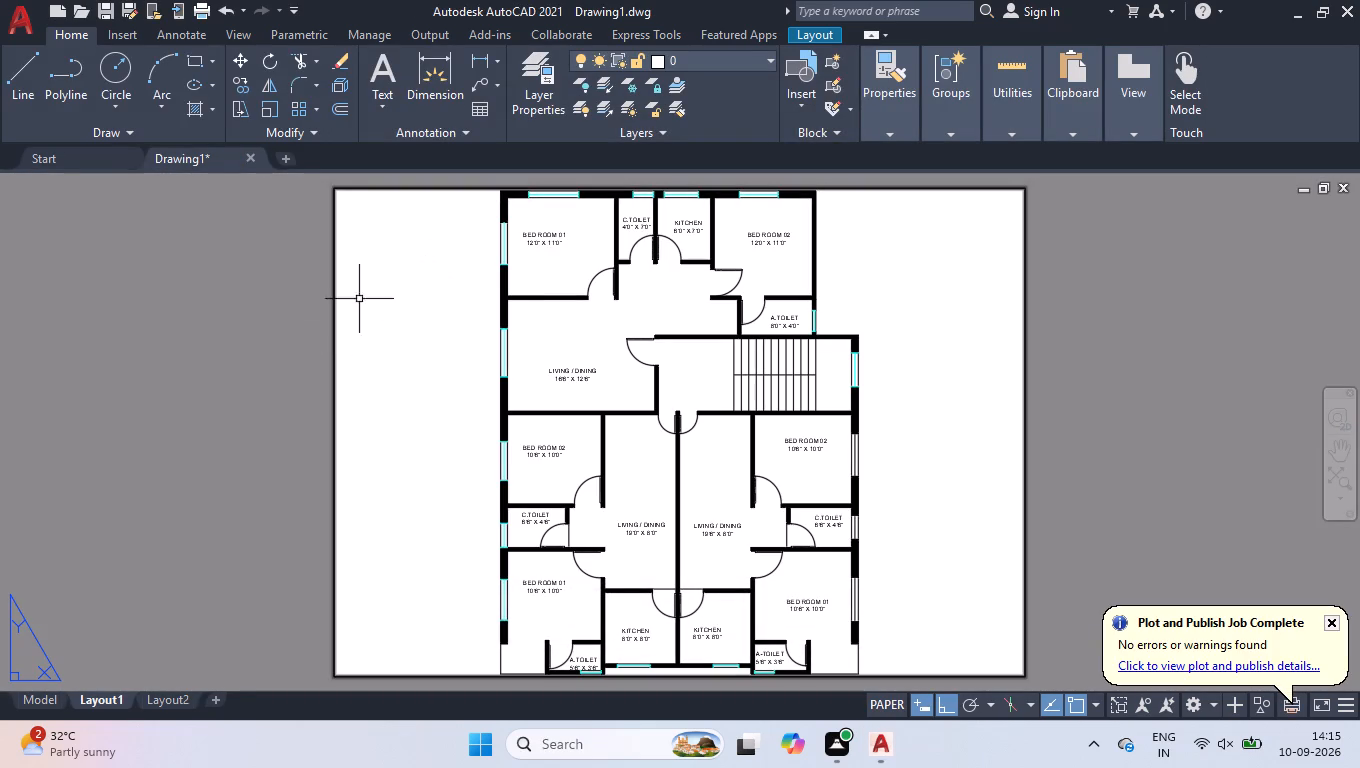
Return to model space and quit, saving the drawing changes as 10-9-3 in the Documents folder.
{"action": "left_click", "coordinate": [43, 699]}
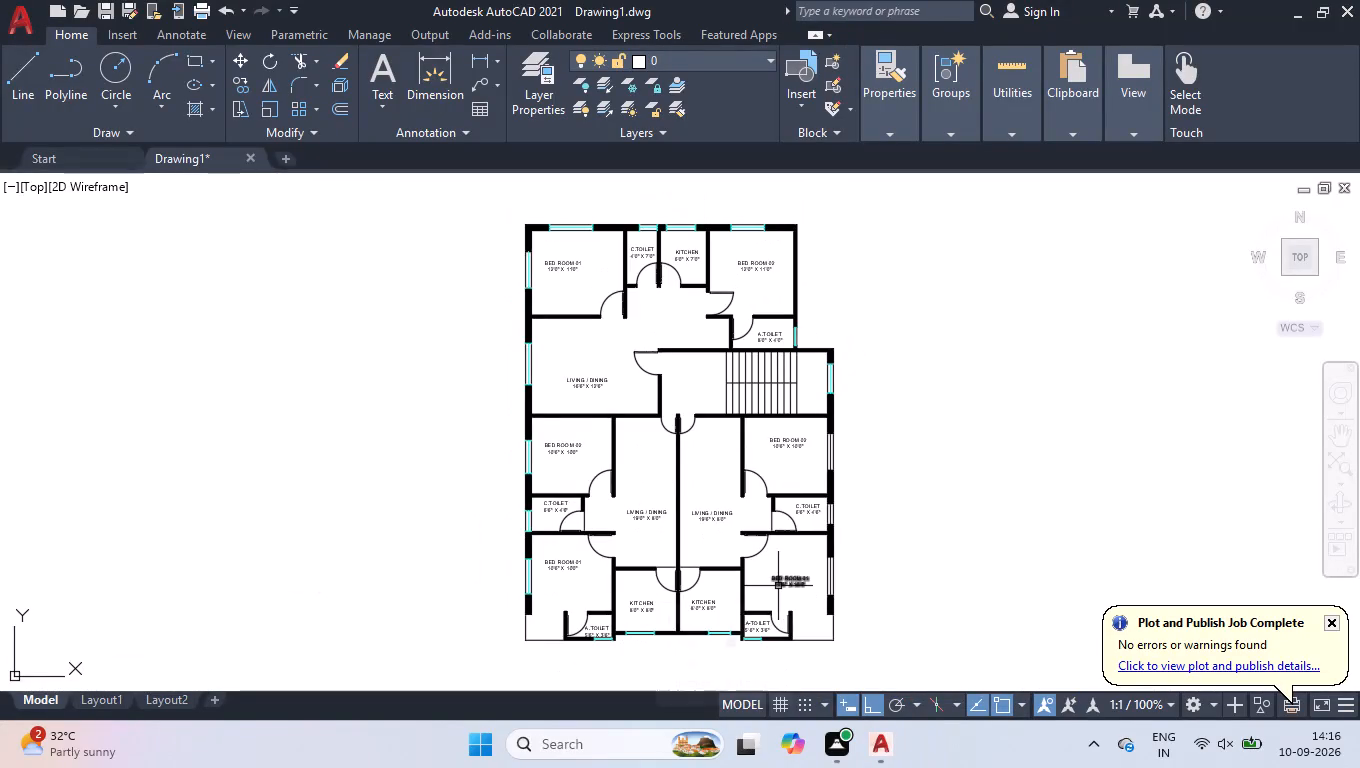
{"action": "key", "text": "ctrl+q"}
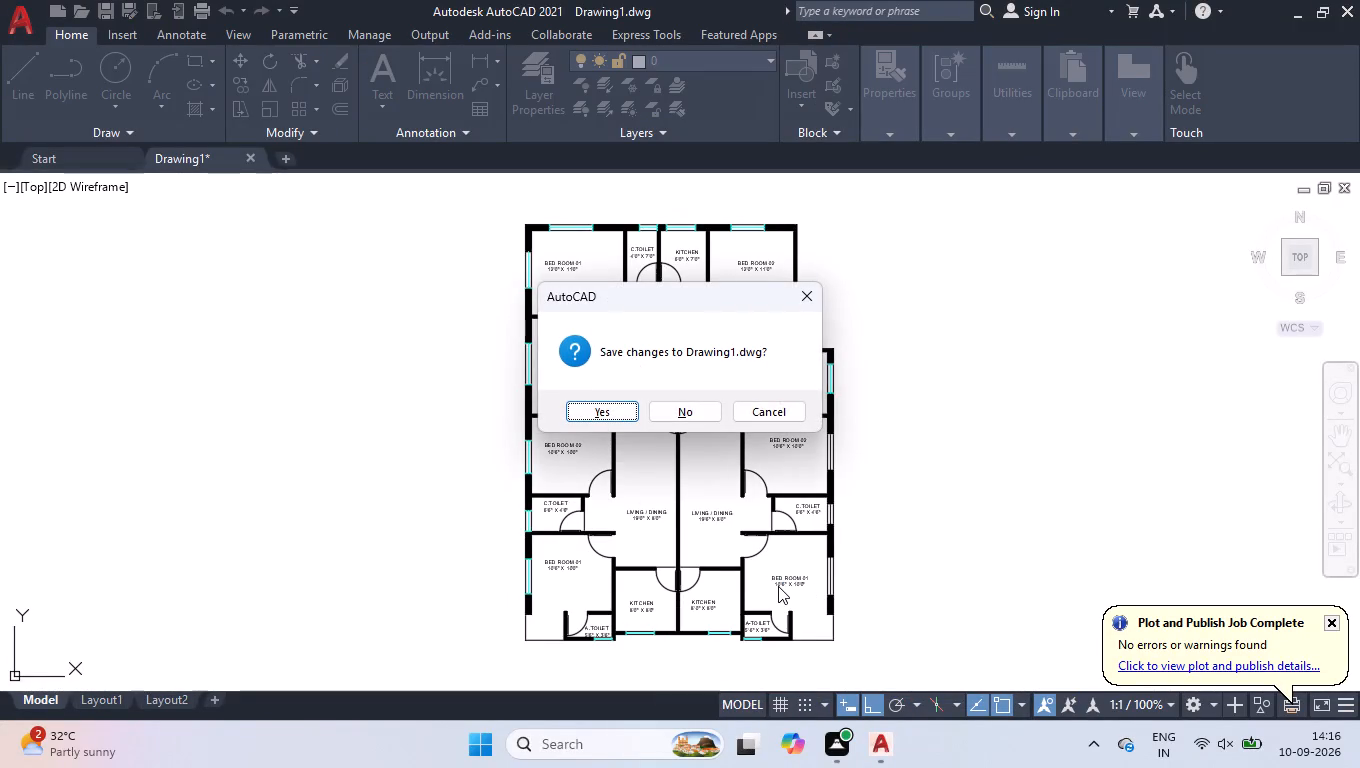
{"action": "key", "text": "Return"}
{"action": "type", "text": "10-9-"}
{"action": "key", "text": "3"}
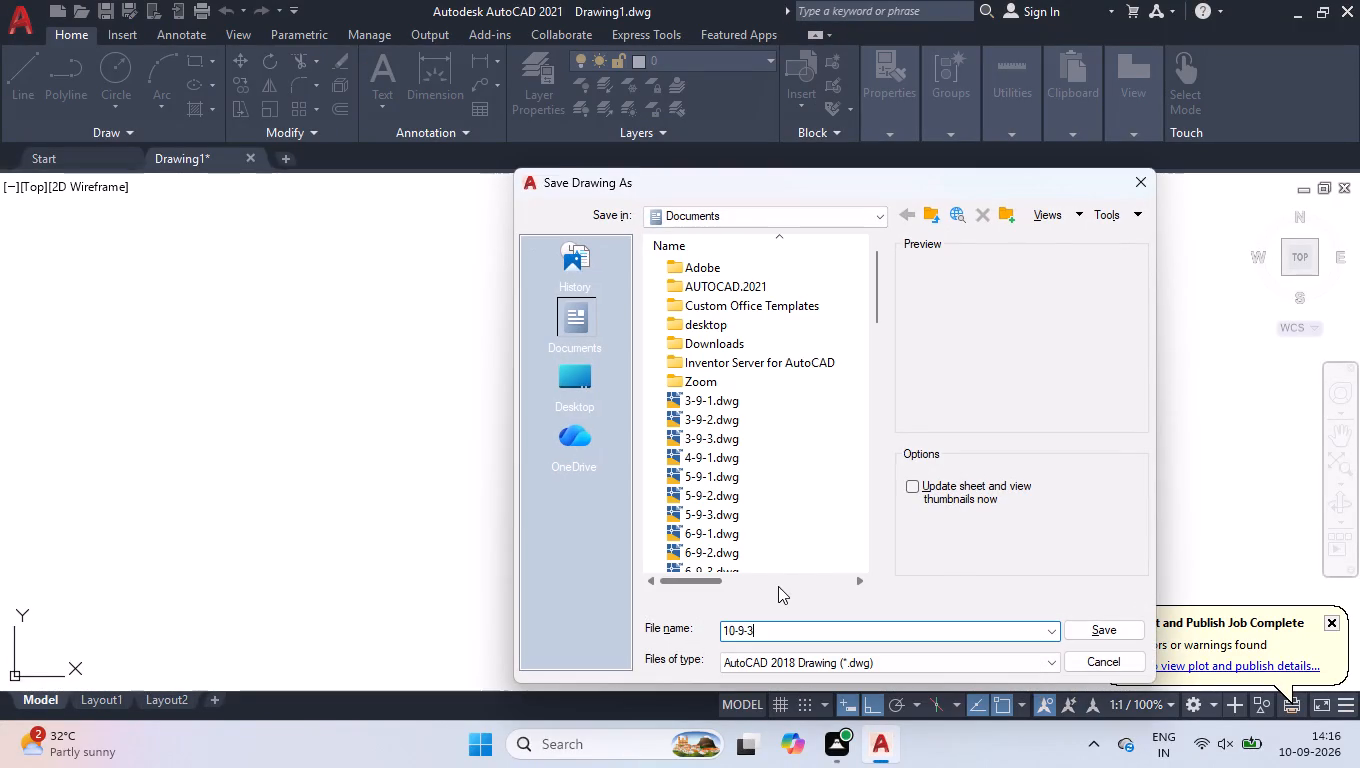
{"action": "key", "text": "Return"}
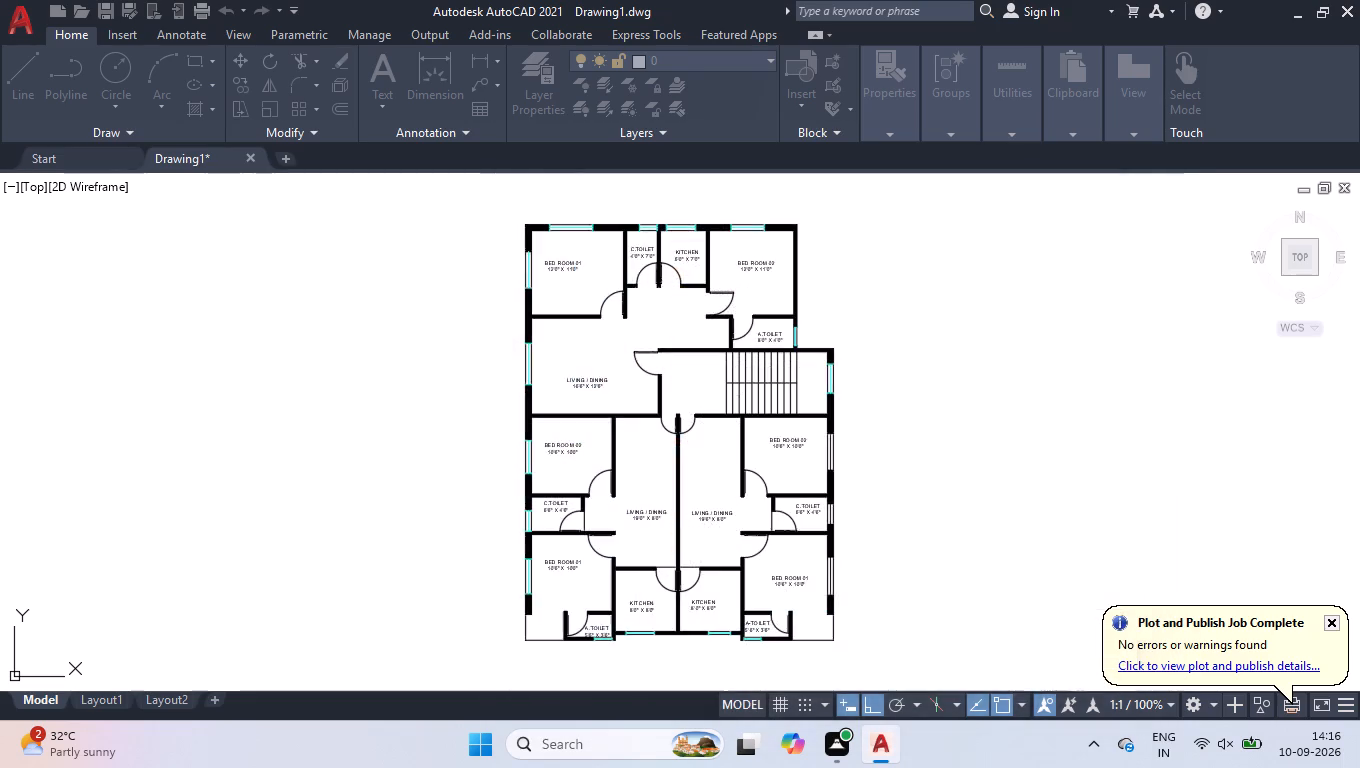
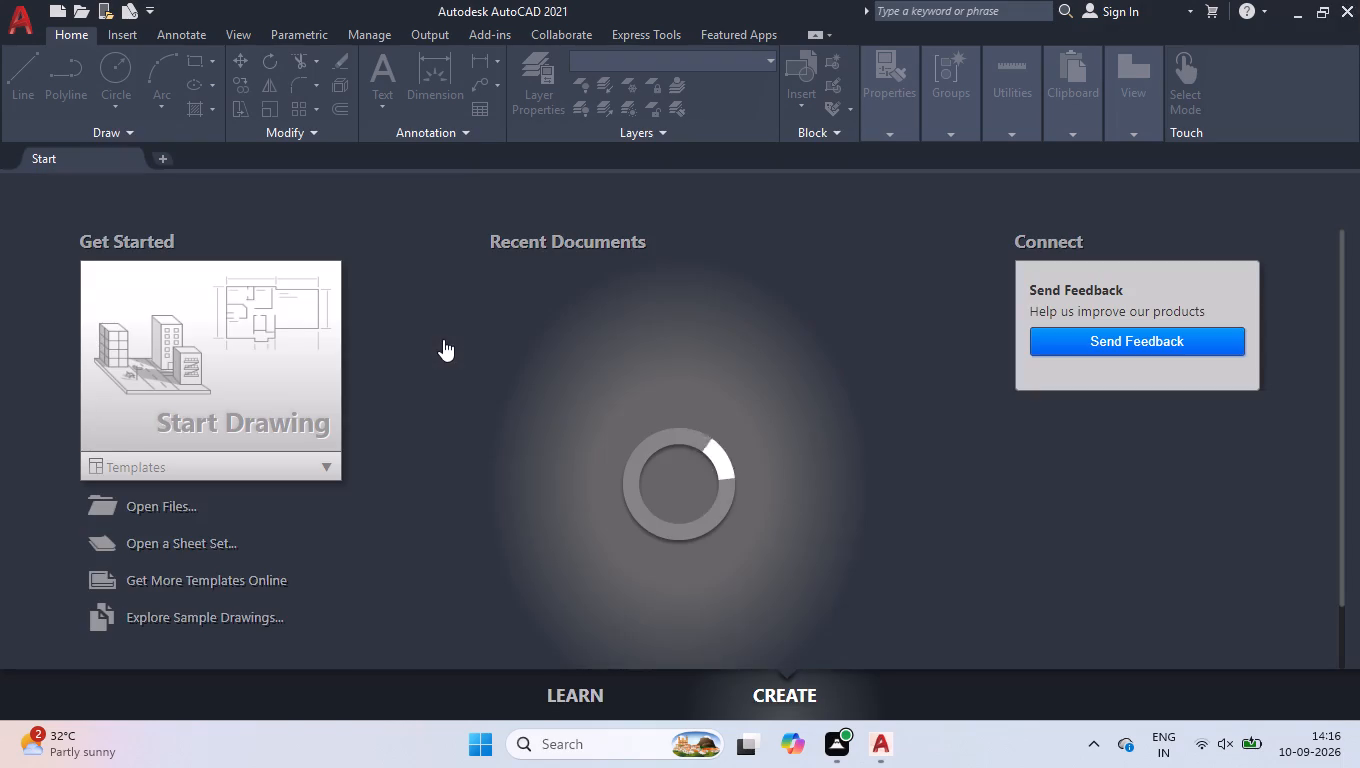
Open the recent drawing 10-9-3.
{"action": "left_click", "coordinate": [497, 293]}
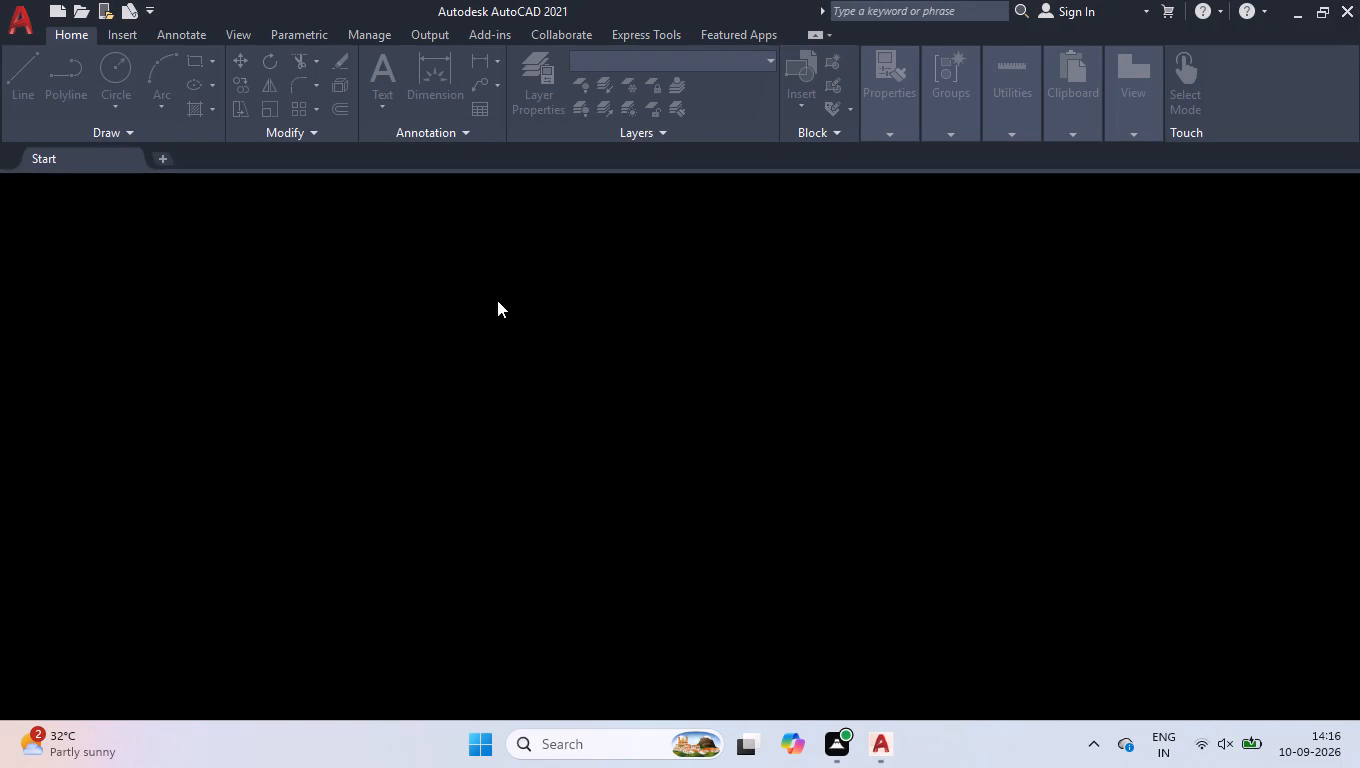
Query the drawing's log file name with LOGFILENAME.
{"action": "type", "text": "LO"}
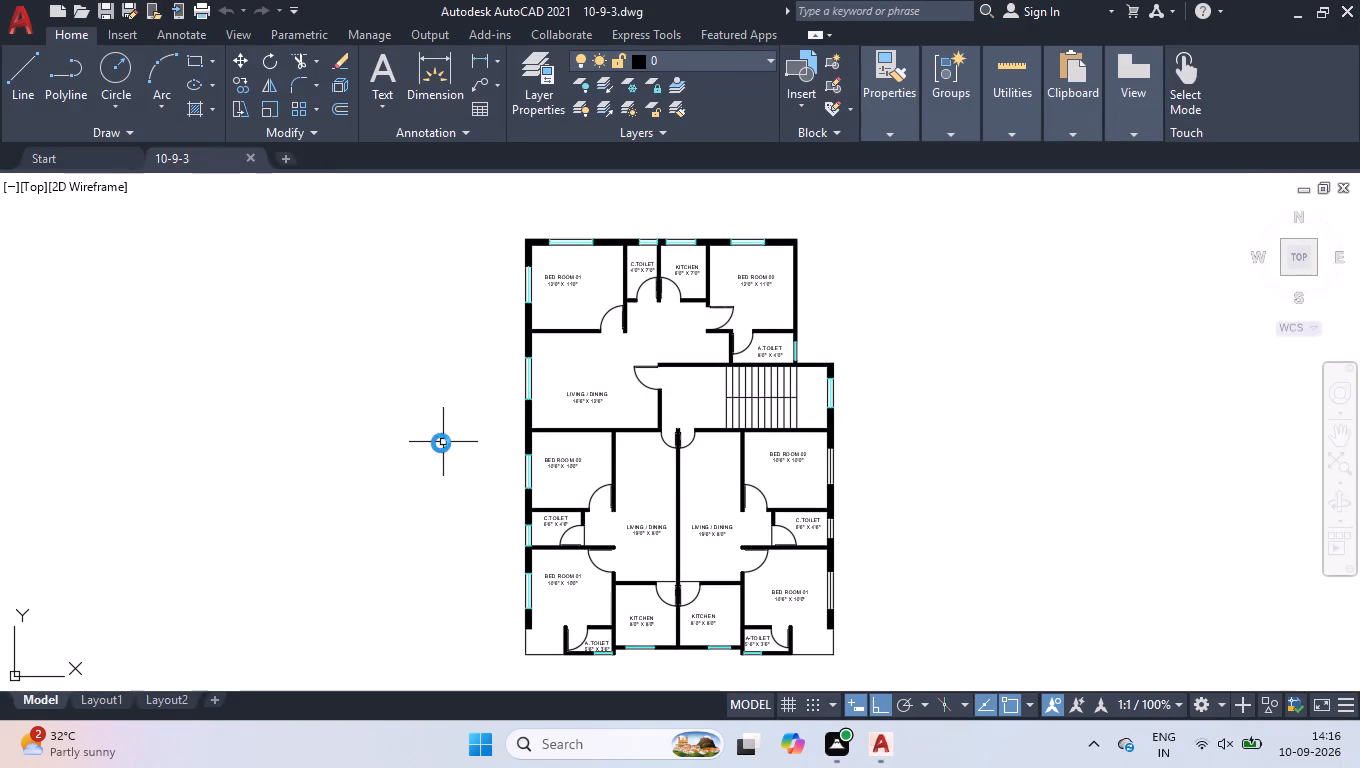
{"action": "key", "text": "g"}
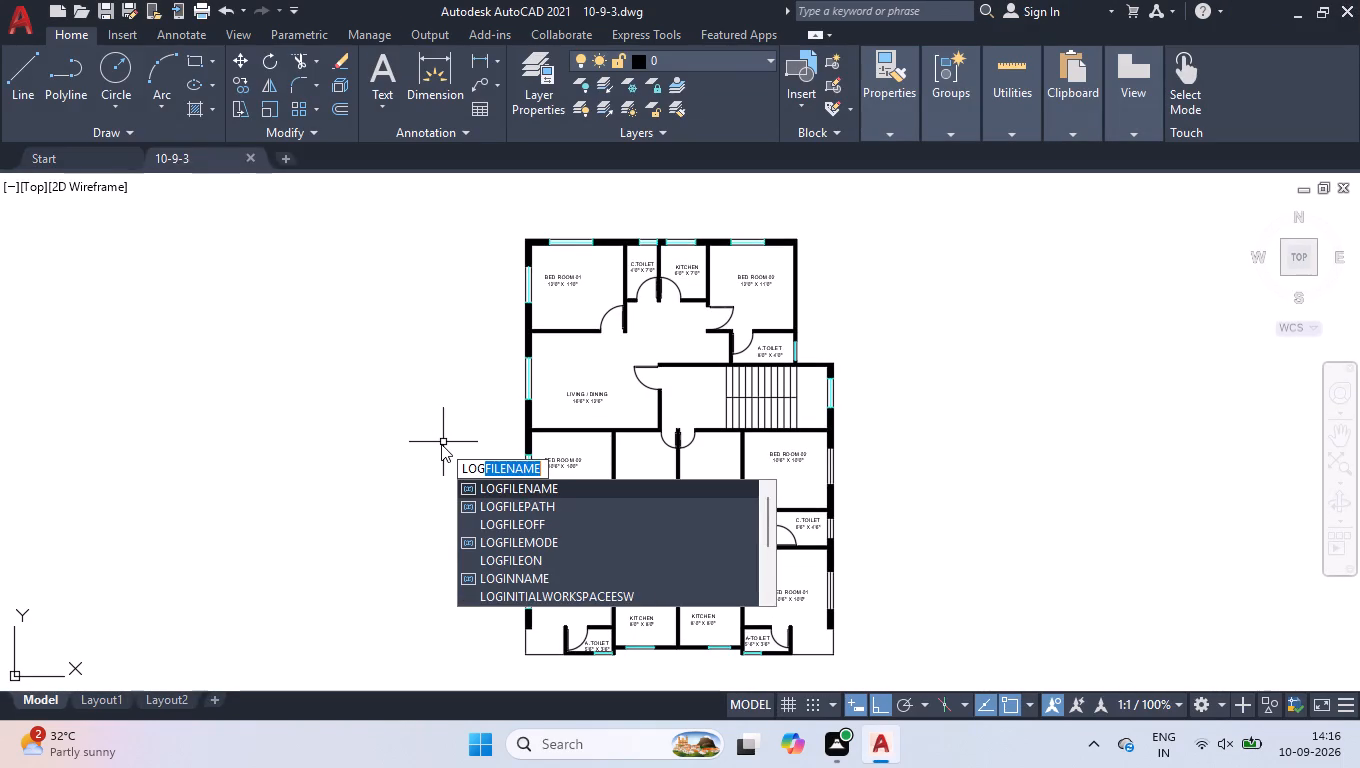
{"action": "type", "text": "FILE"}
{"action": "key", "text": "Return"}
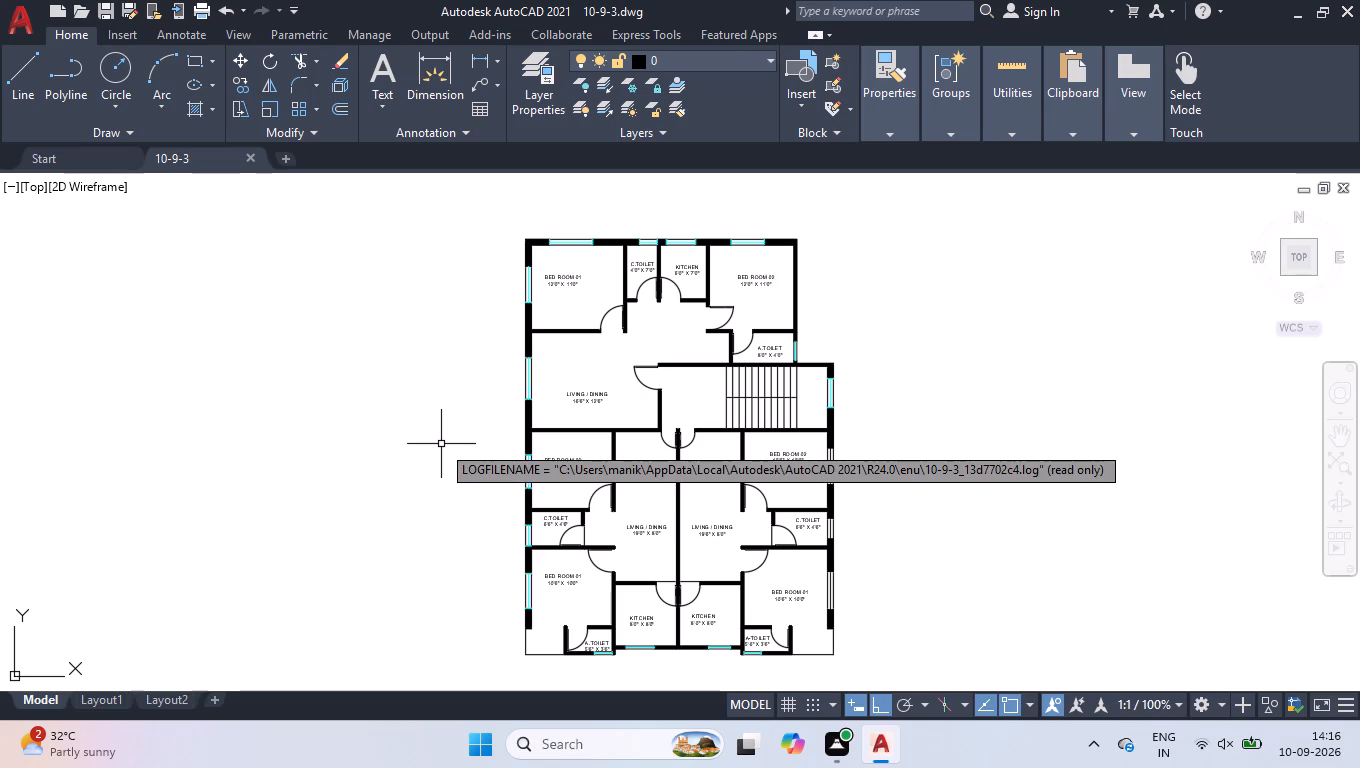
{"action": "key", "text": "space"}
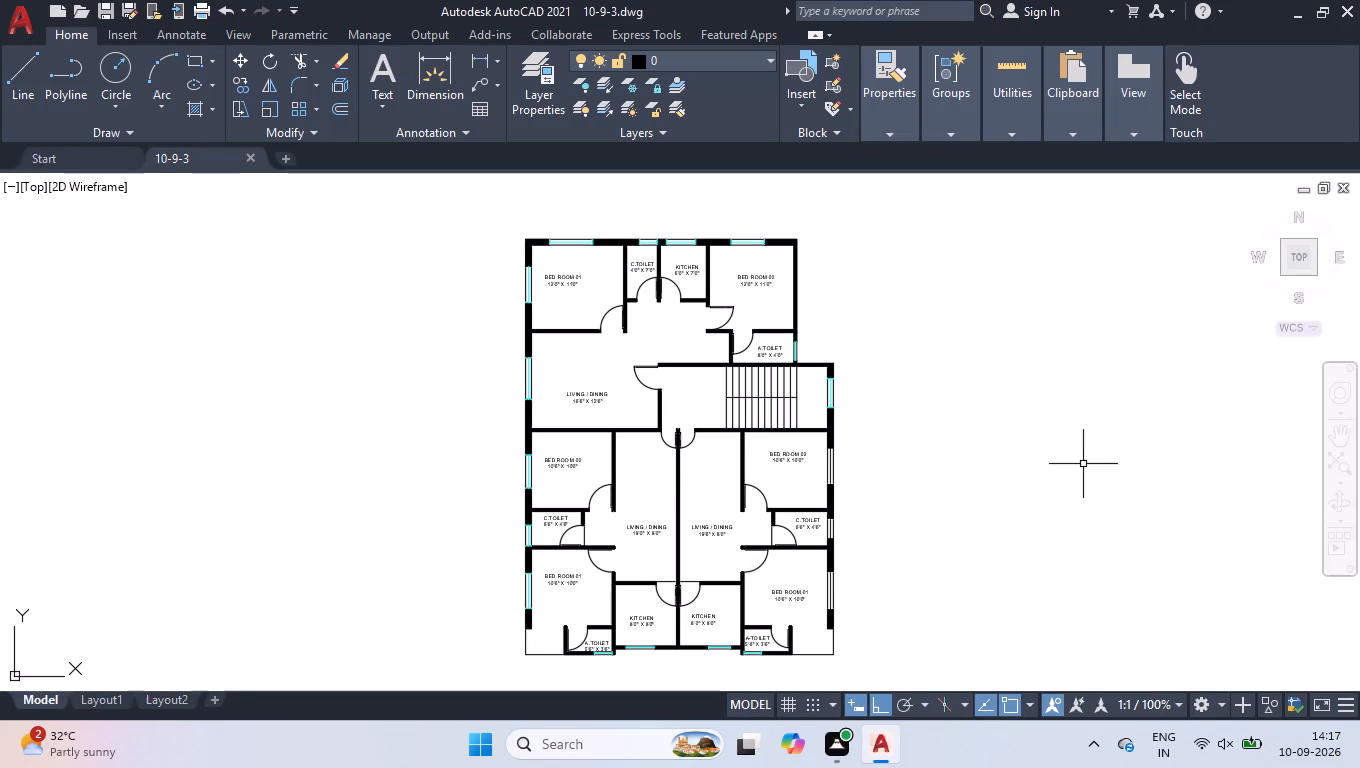
Add a linear dimension for the plan's overall width, from the staircase hall's outer corner to the opposite outer wall, placed above the top wall.
{"action": "type", "text": "DLI"}
{"action": "key", "text": "Return"}
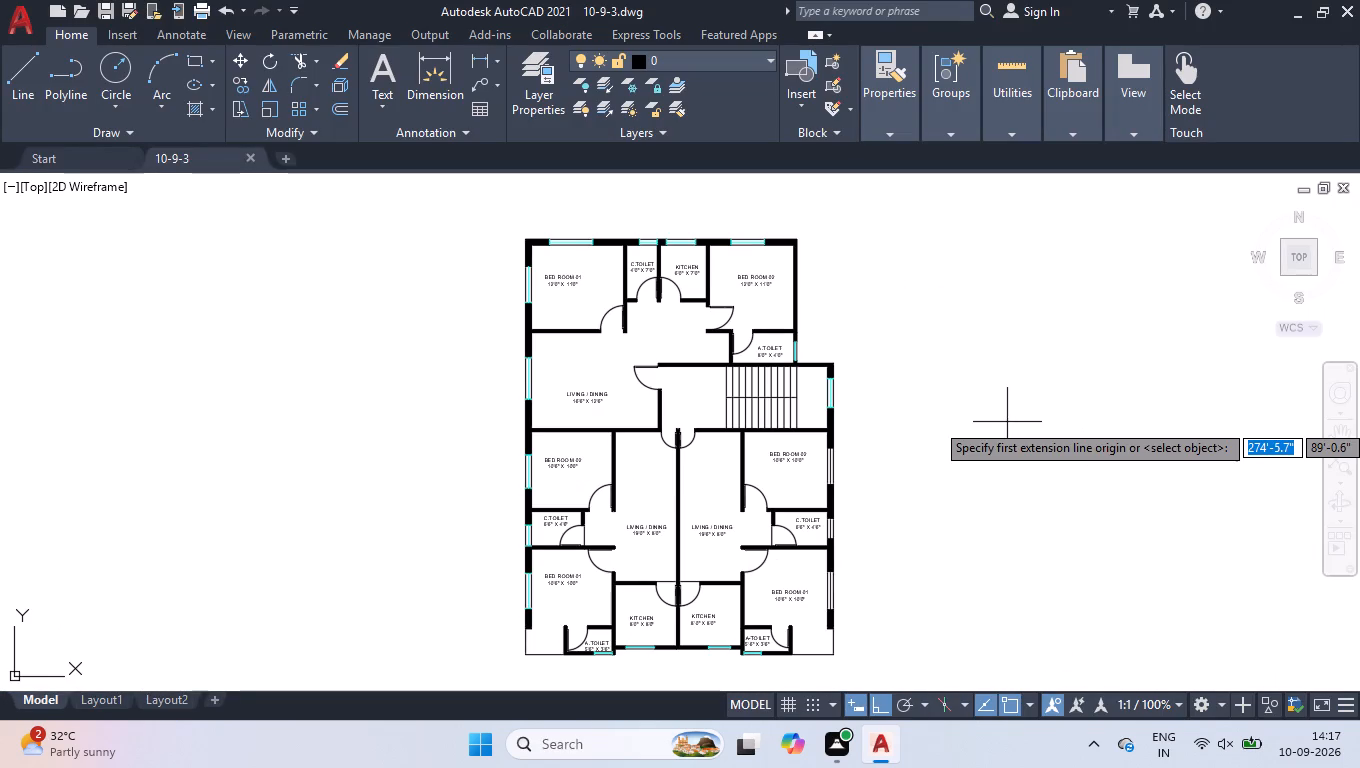
{"action": "left_click", "coordinate": [836, 360]}
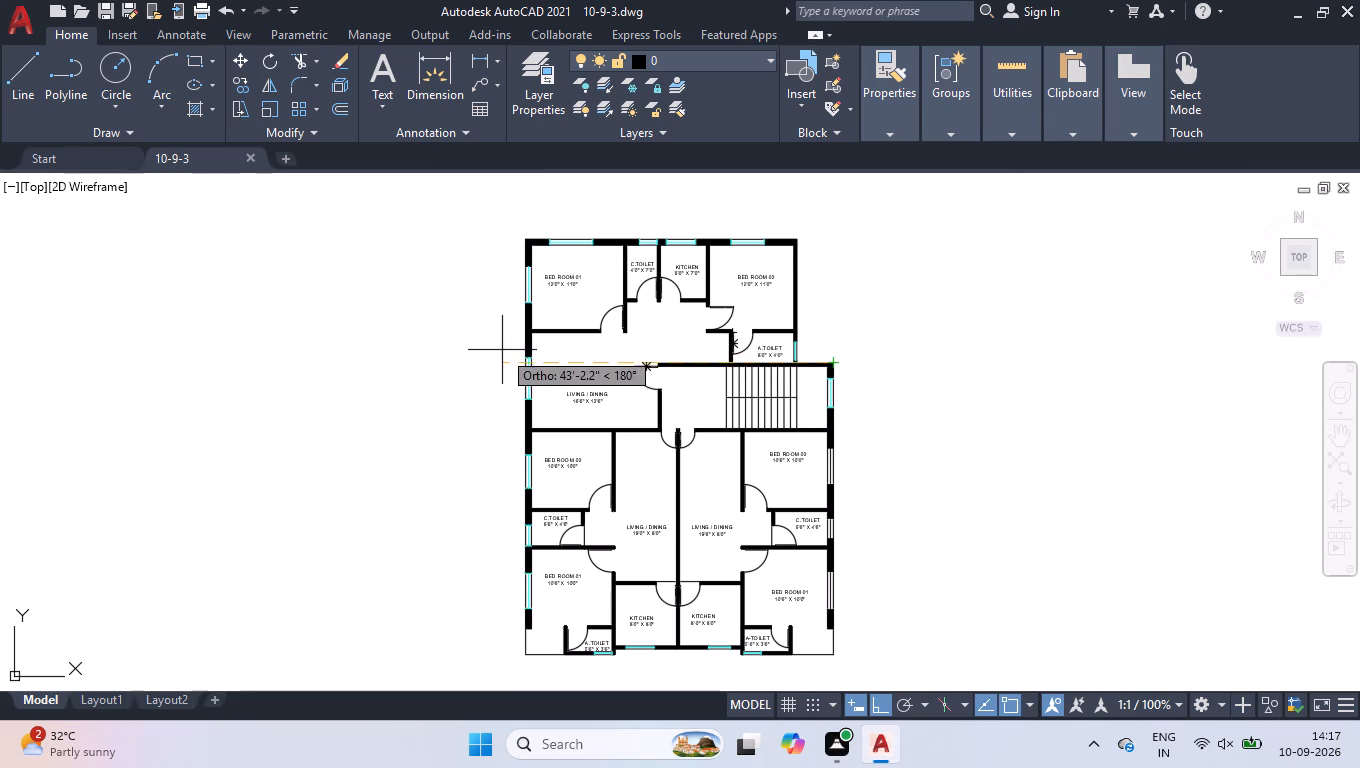
{"action": "scroll", "coordinate": [503, 351], "scroll_direction": "up", "scroll_amount": 4}
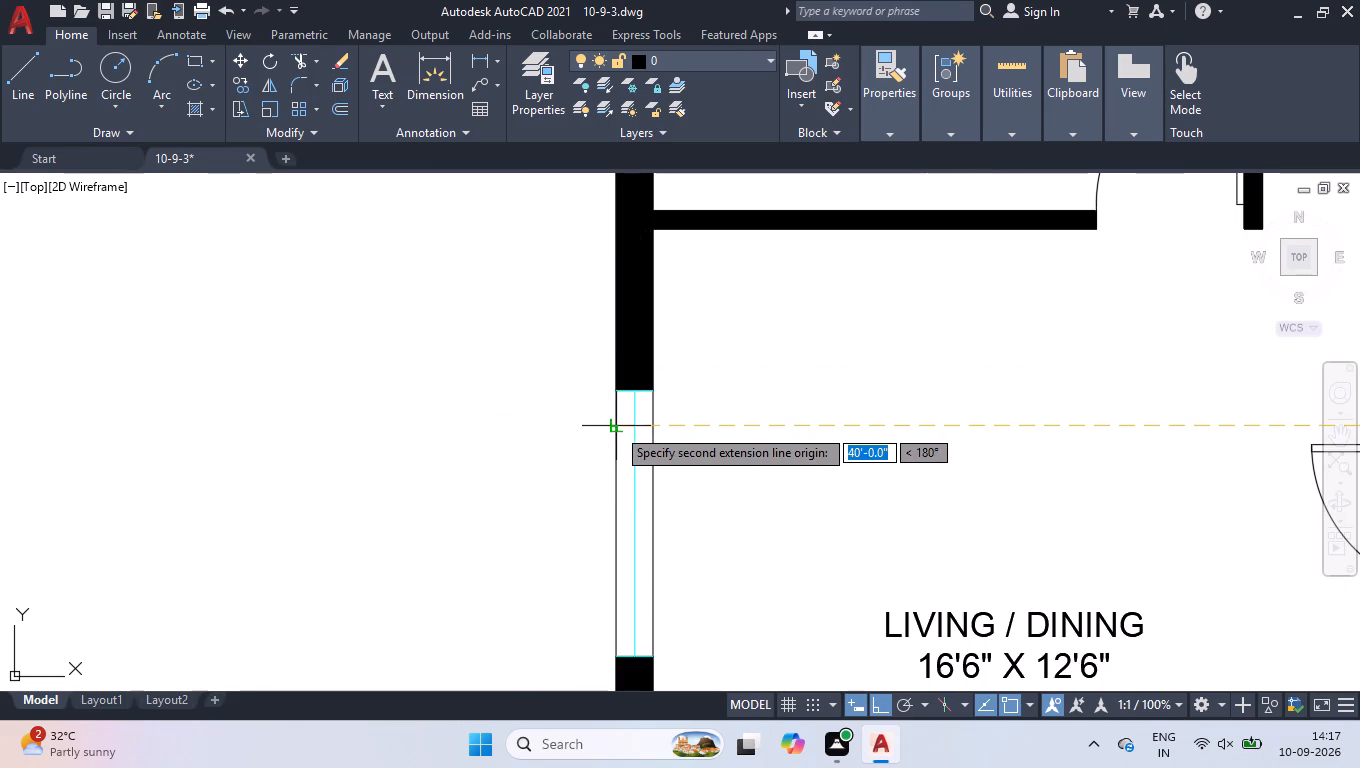
{"action": "left_click", "coordinate": [616, 427]}
{"action": "scroll", "coordinate": [616, 427], "scroll_direction": "down", "scroll_amount": 5}
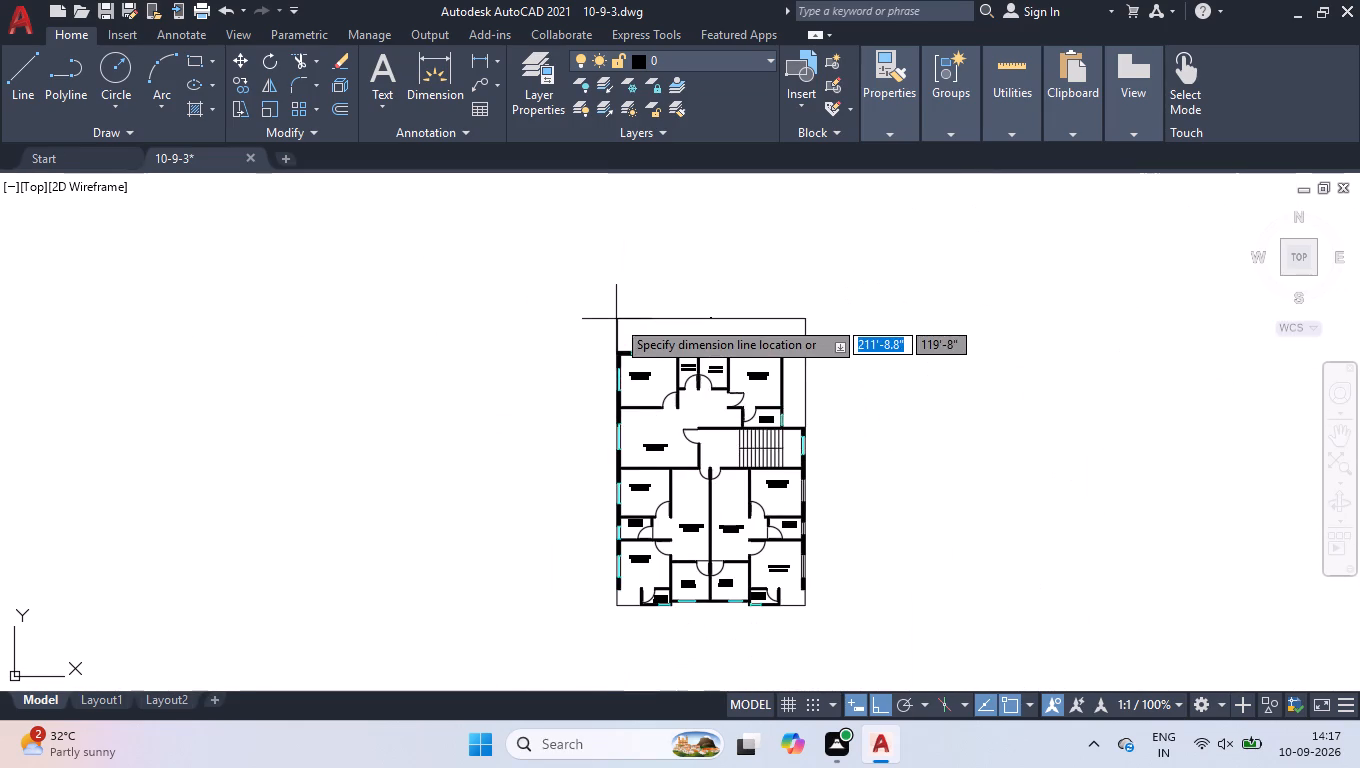
{"action": "scroll", "coordinate": [616, 319], "scroll_direction": "up", "scroll_amount": 3}
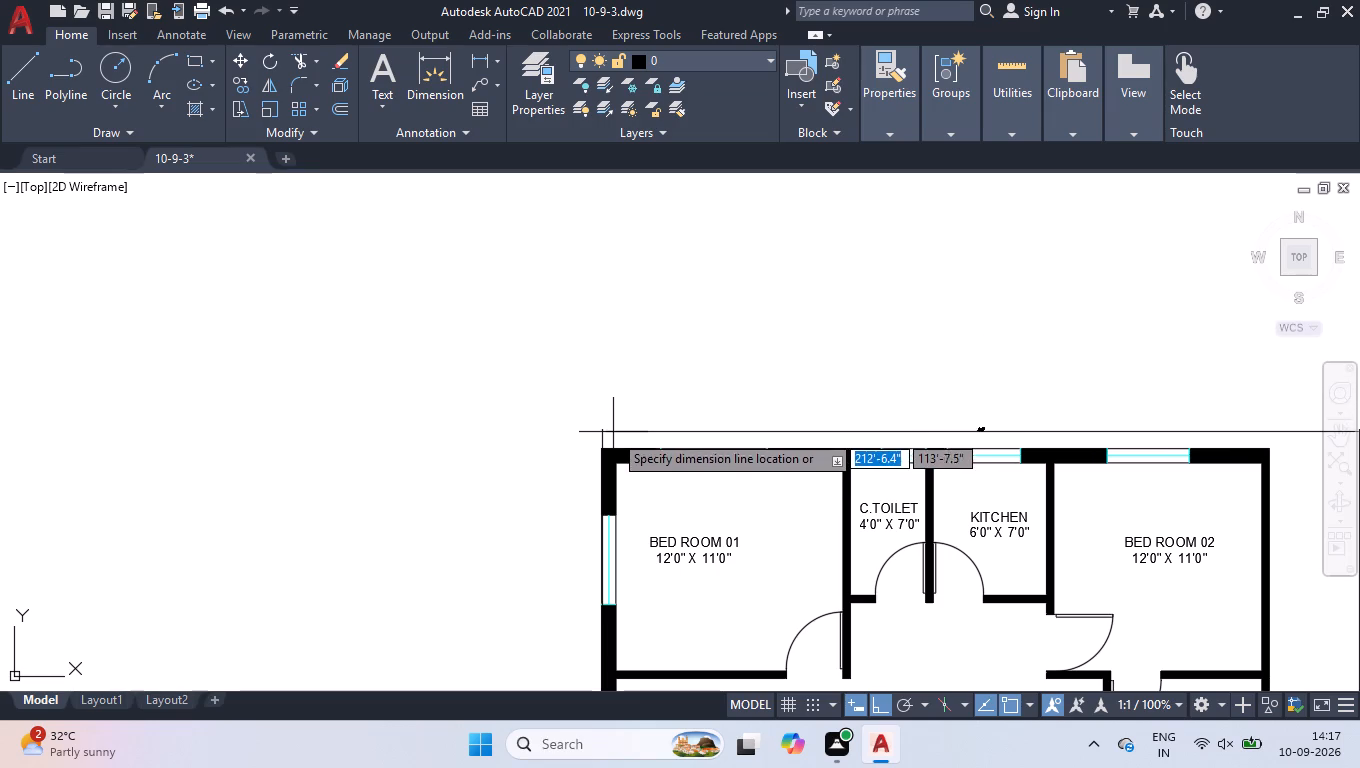
{"action": "left_click", "coordinate": [613, 435]}
Modify the ISO-25 dimension style to use Engineering units, vertically centered text and horizontal text alignment.
{"action": "key", "text": "d"}
{"action": "key", "text": "Return"}
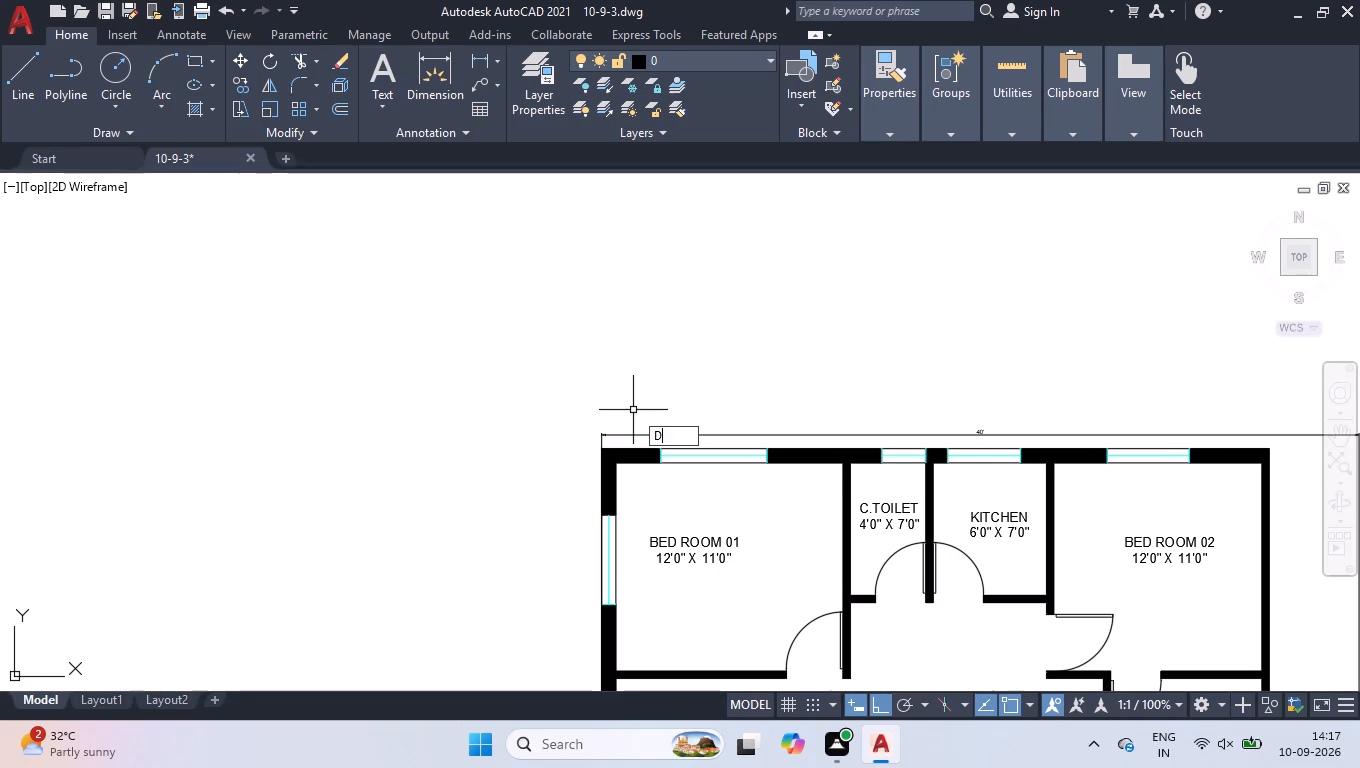
{"action": "left_click", "coordinate": [882, 329]}
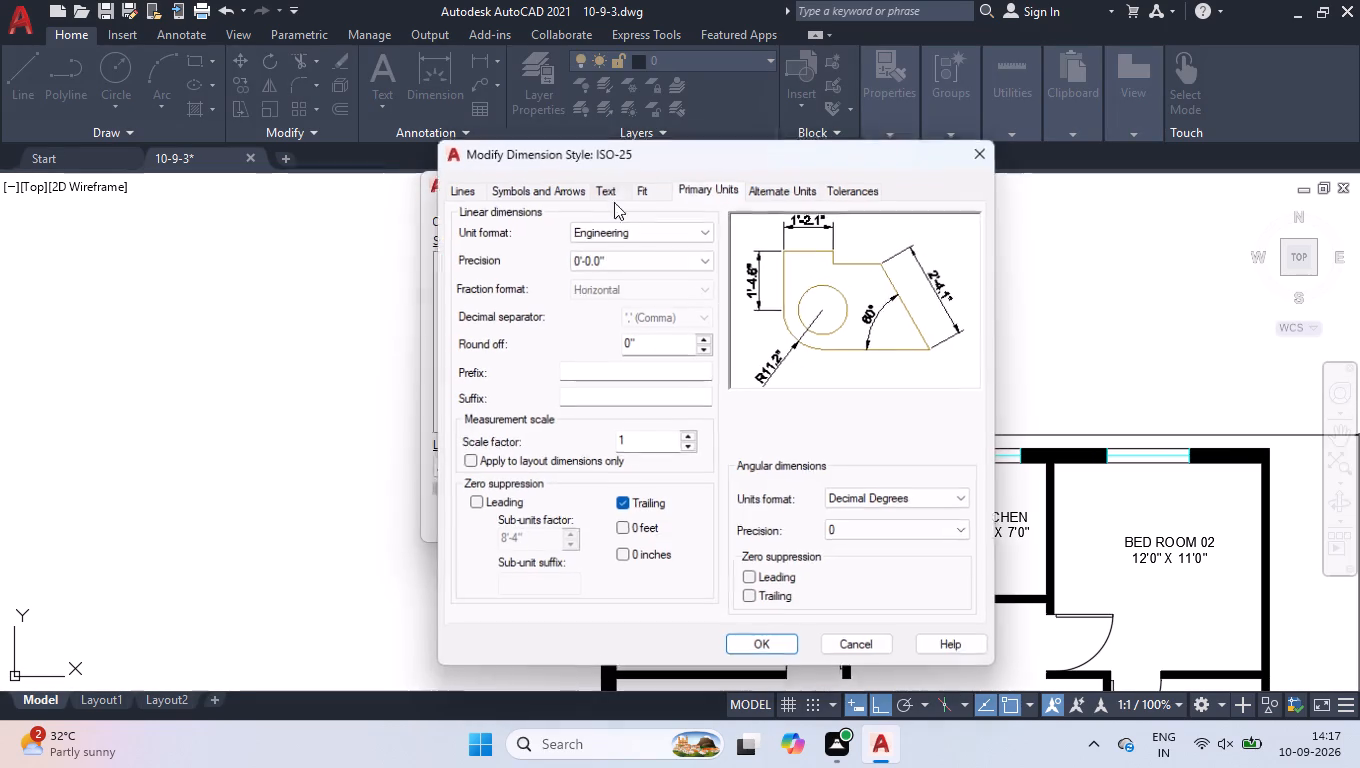
{"action": "left_click", "coordinate": [652, 229]}
{"action": "left_click", "coordinate": [645, 276]}
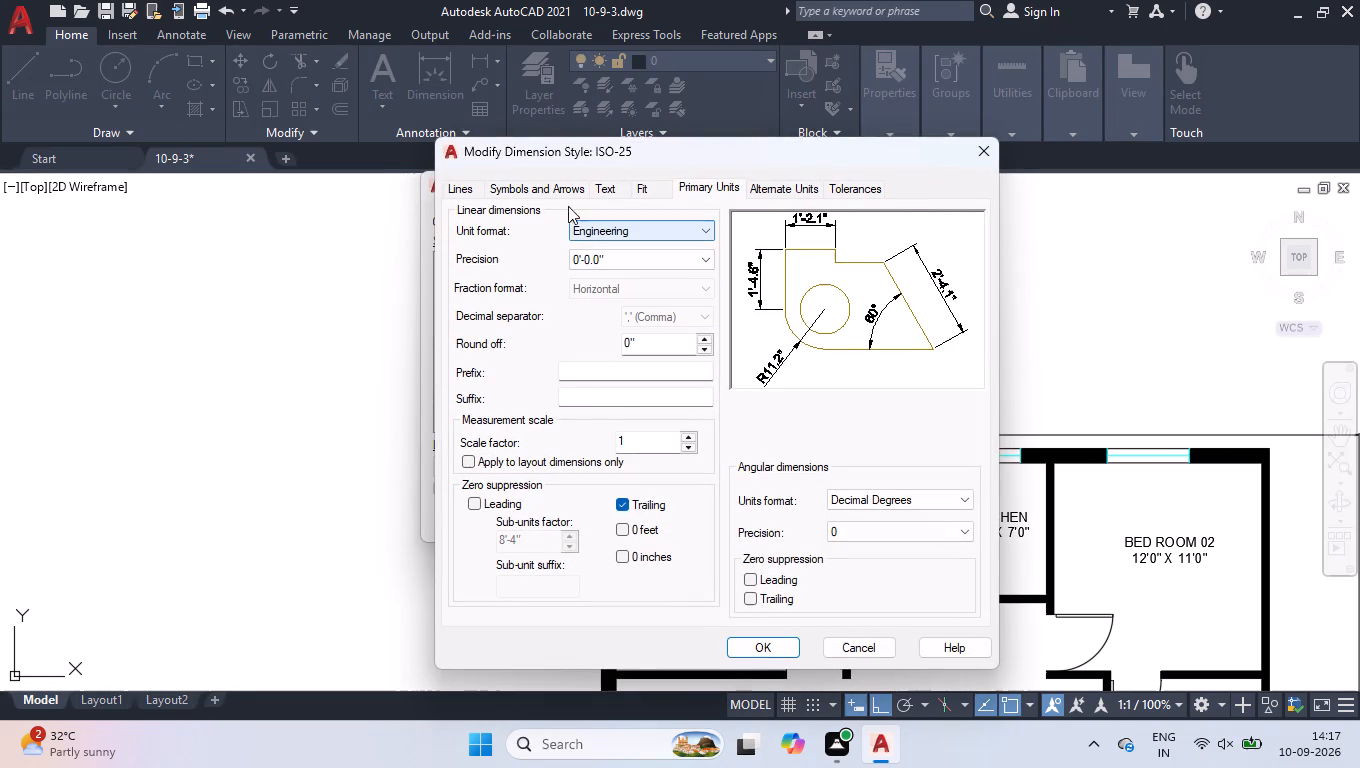
{"action": "left_click", "coordinate": [605, 184]}
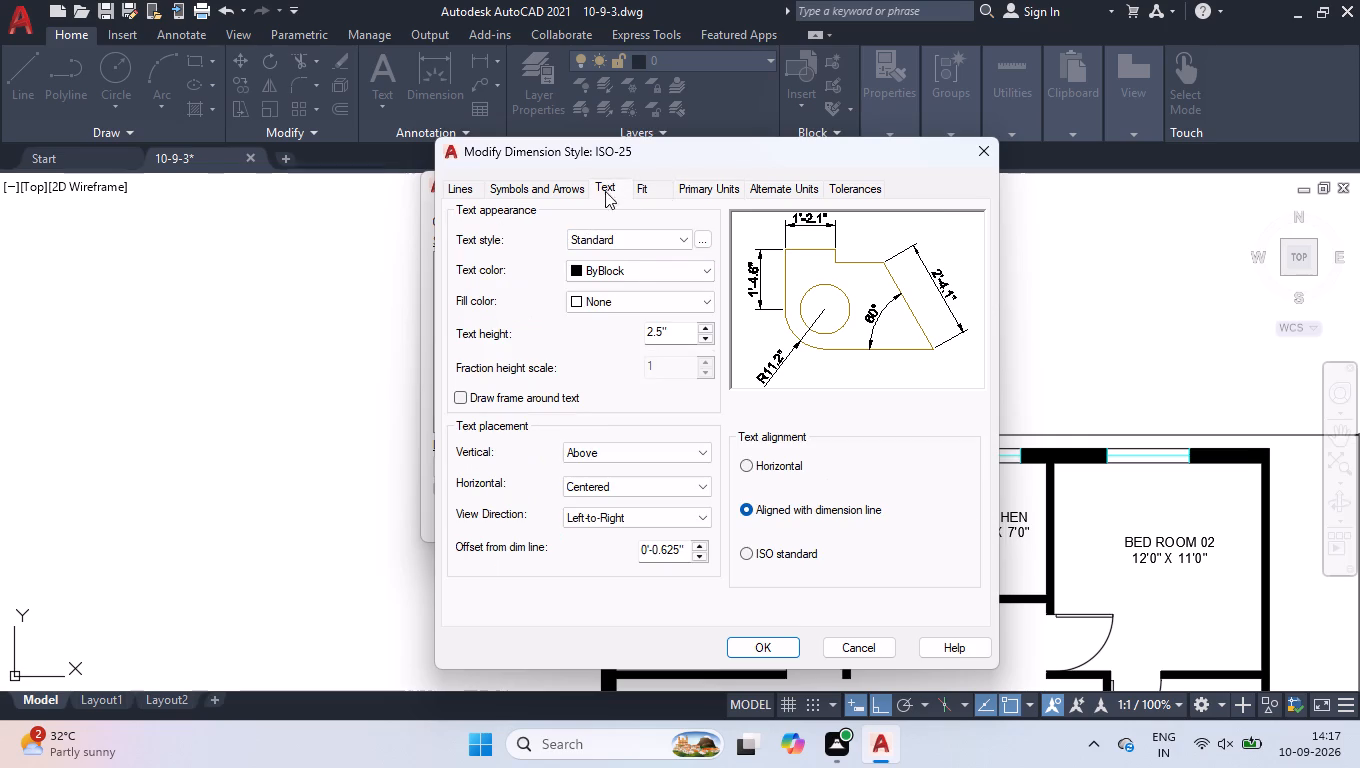
{"action": "left_click", "coordinate": [643, 451]}
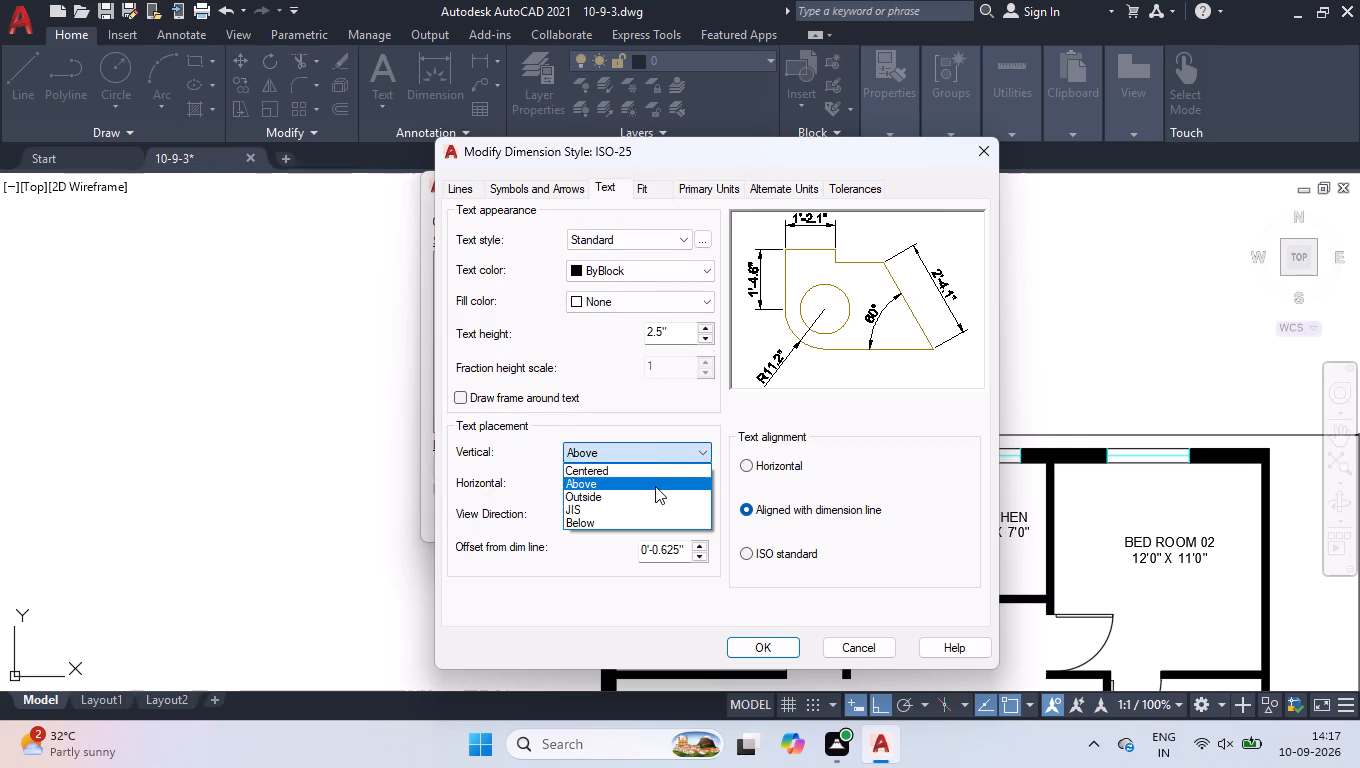
{"action": "left_click", "coordinate": [655, 470]}
{"action": "left_click", "coordinate": [758, 466]}
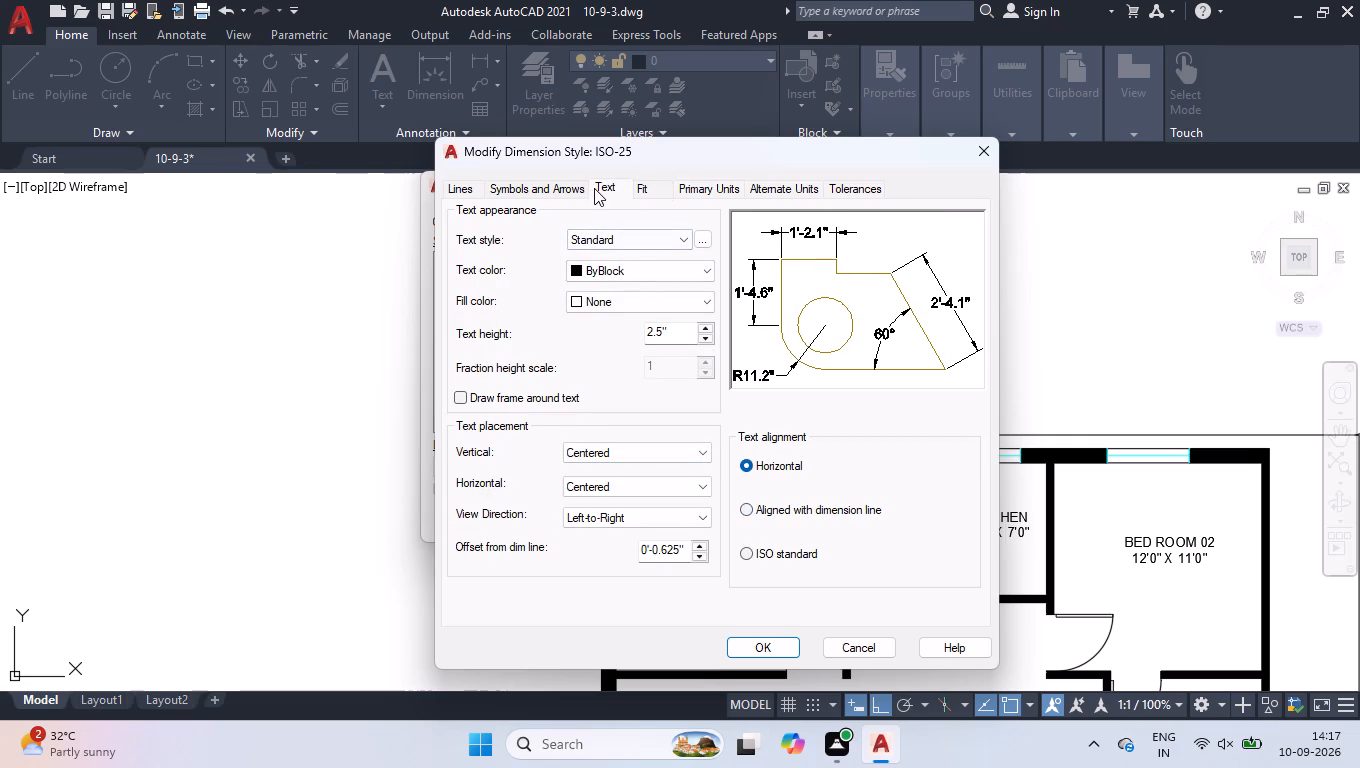
Set the dimension style's arrow size to 8" and its first arrowhead to Oblique.
{"action": "left_click", "coordinate": [559, 195]}
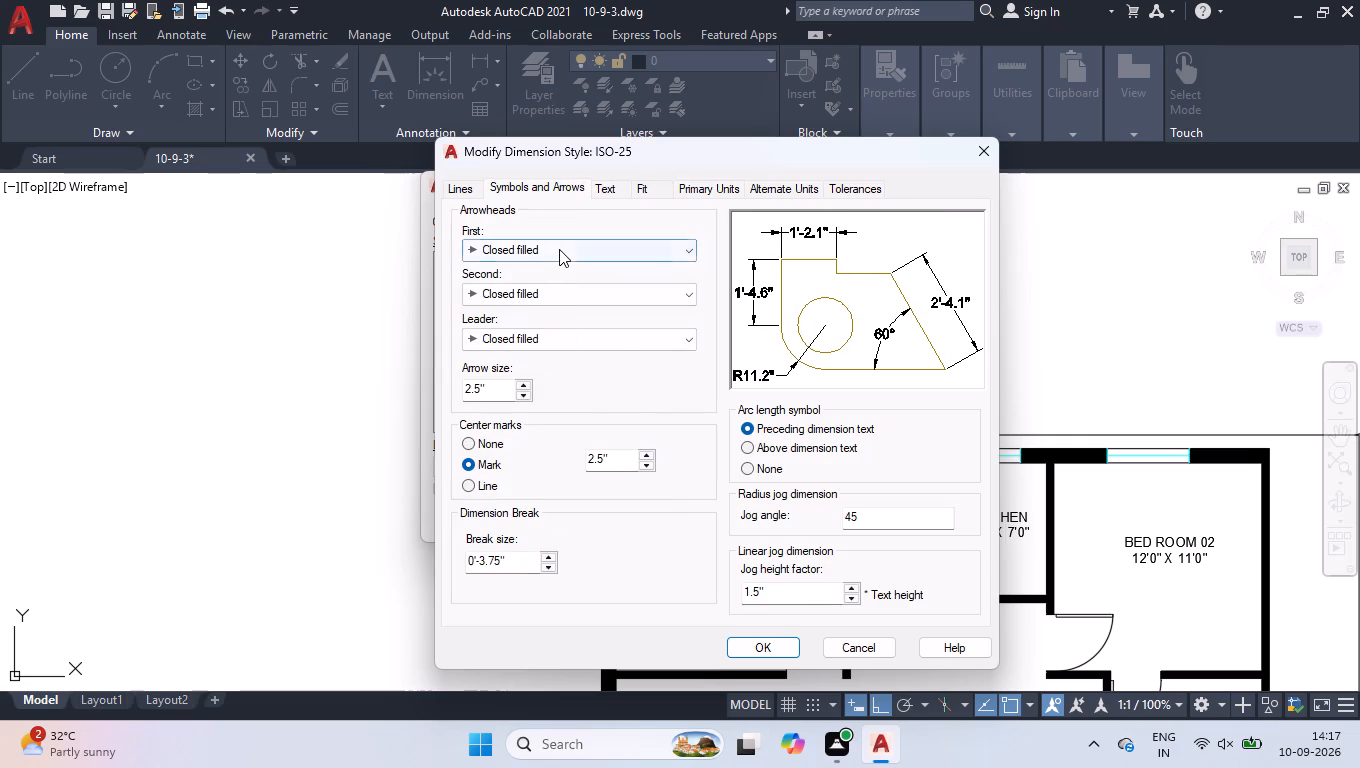
{"action": "left_click", "coordinate": [559, 249]}
{"action": "left_click", "coordinate": [559, 249]}
{"action": "left_click_drag", "start_coordinate": [489, 382], "coordinate": [417, 409]}
{"action": "key", "text": "8"}
{"action": "key", "text": "Return"}
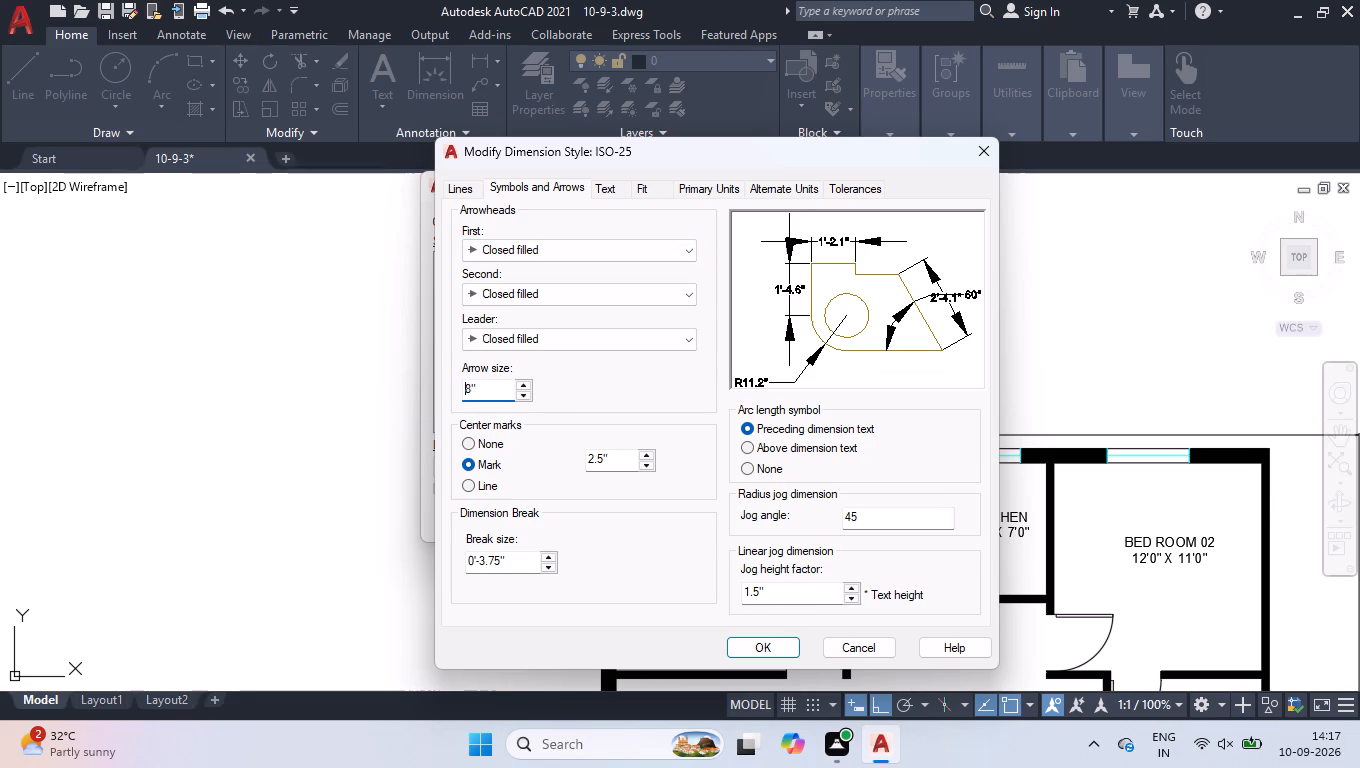
{"action": "left_click", "coordinate": [519, 249]}
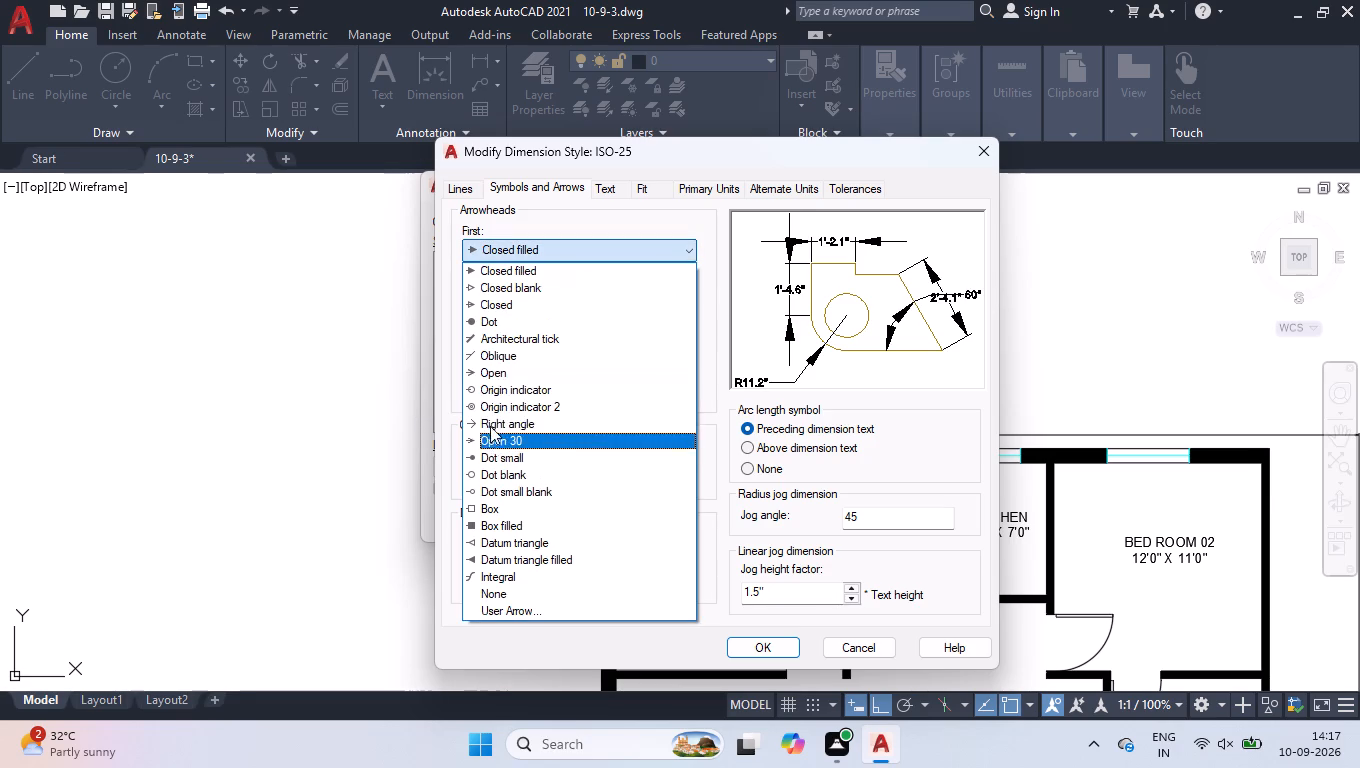
{"action": "left_click", "coordinate": [506, 360]}
Set extension lines to extend 1" beyond dimension lines with a 2" origin offset, enable fixed length, and accept the dimension style.
{"action": "left_click", "coordinate": [451, 184]}
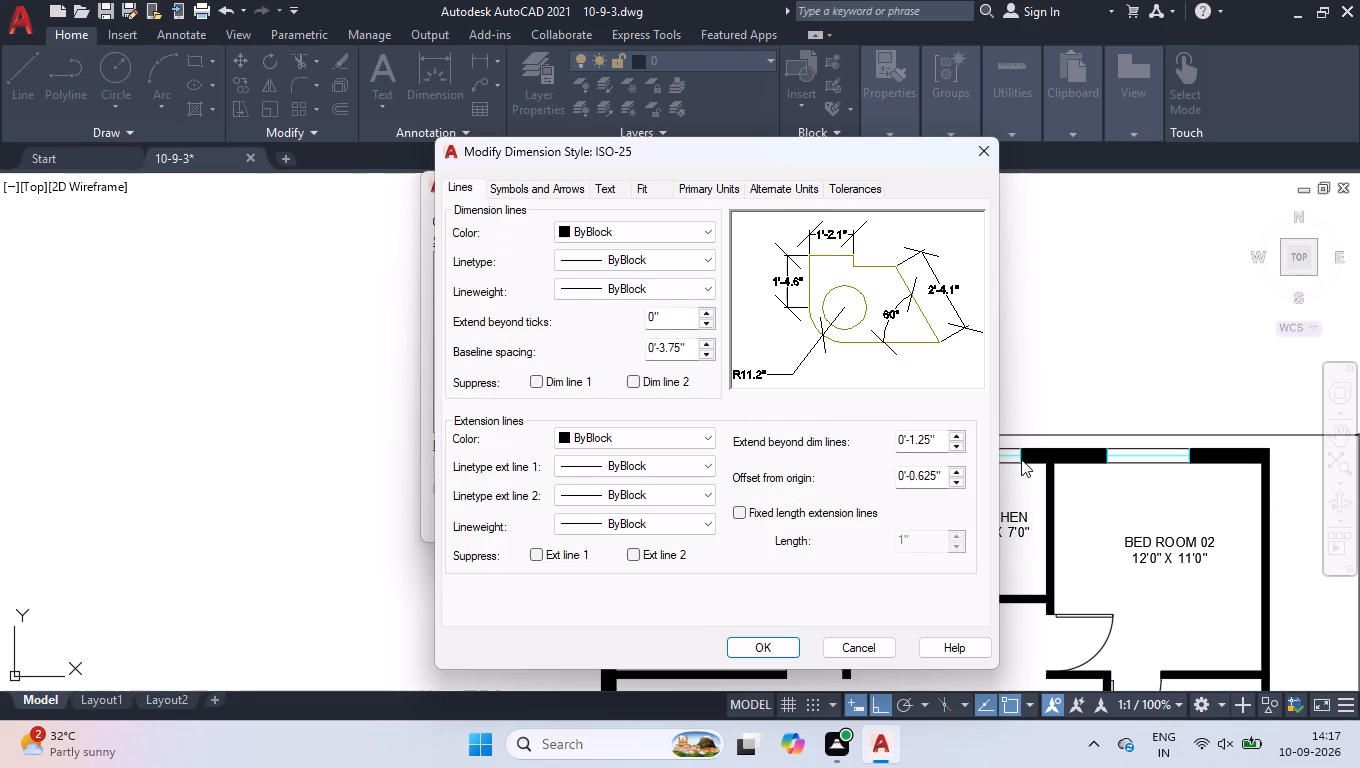
{"action": "left_click_drag", "start_coordinate": [940, 436], "coordinate": [751, 447]}
{"action": "key", "text": "1"}
{"action": "key", "text": "Return"}
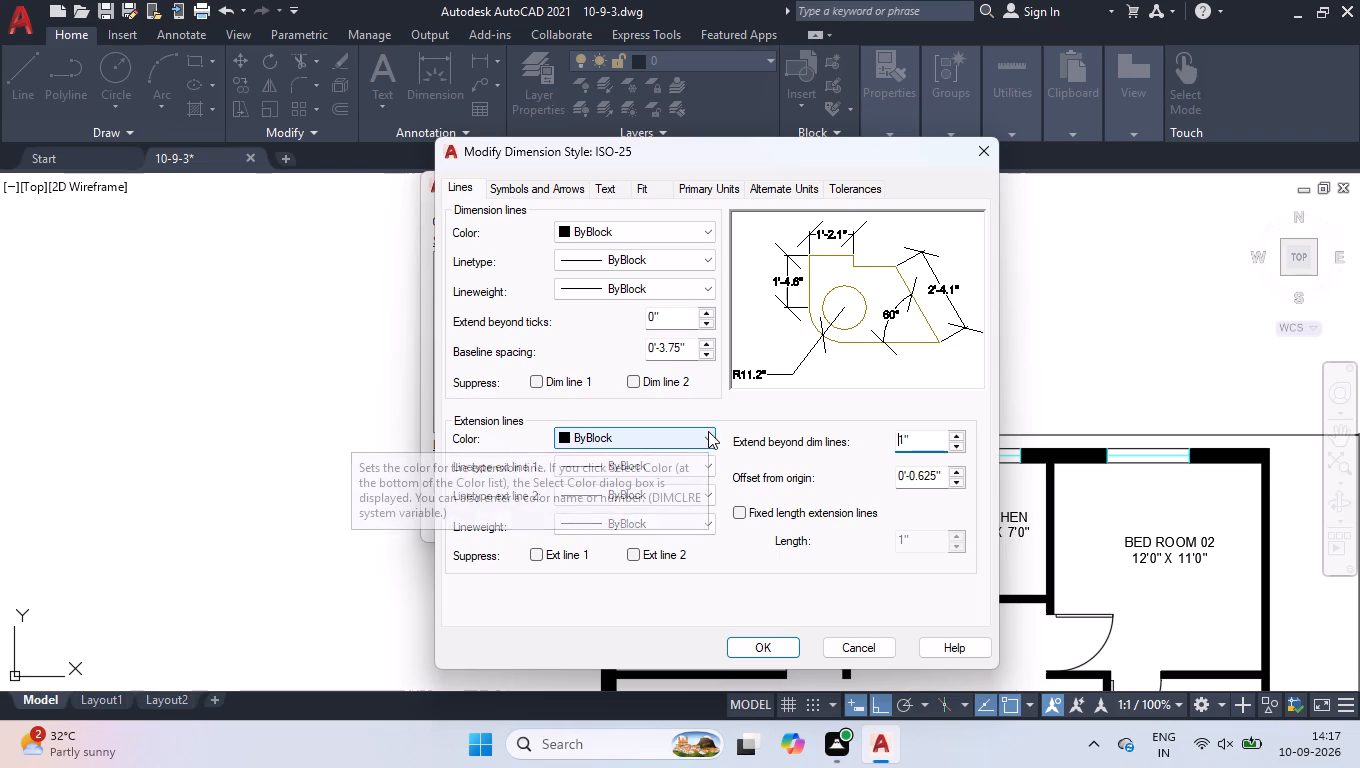
{"action": "left_click_drag", "start_coordinate": [943, 480], "coordinate": [806, 496]}
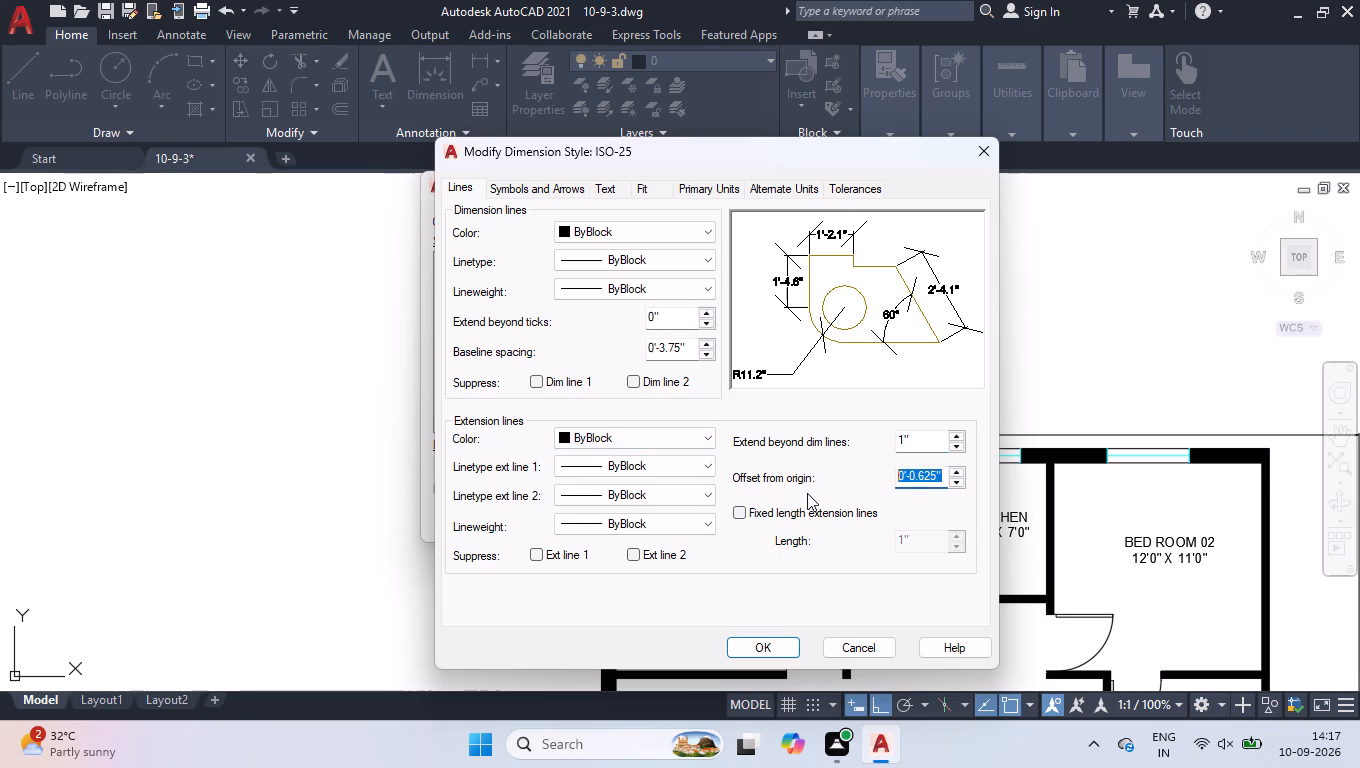
{"action": "key", "text": "2"}
{"action": "key", "text": "Return"}
{"action": "left_click", "coordinate": [806, 516]}
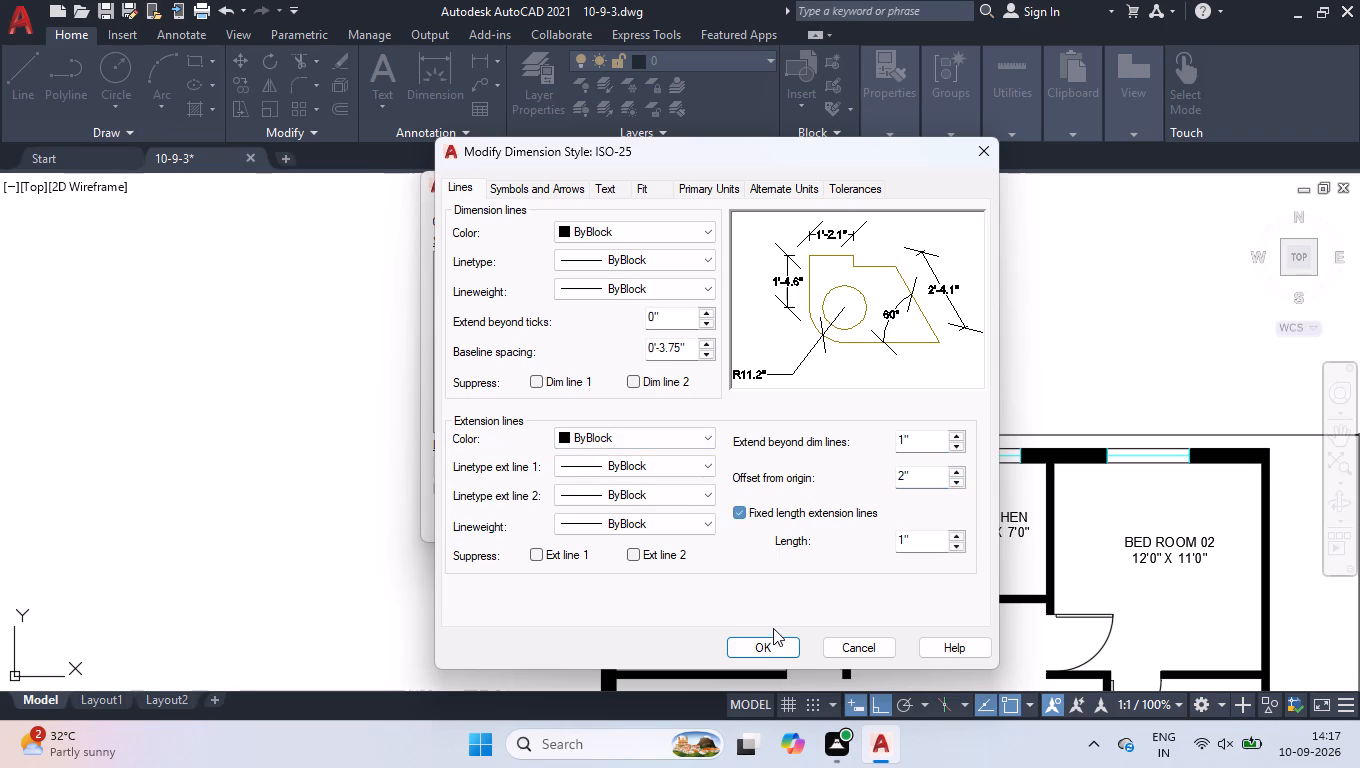
{"action": "left_click", "coordinate": [765, 653]}
{"action": "left_click", "coordinate": [778, 520]}
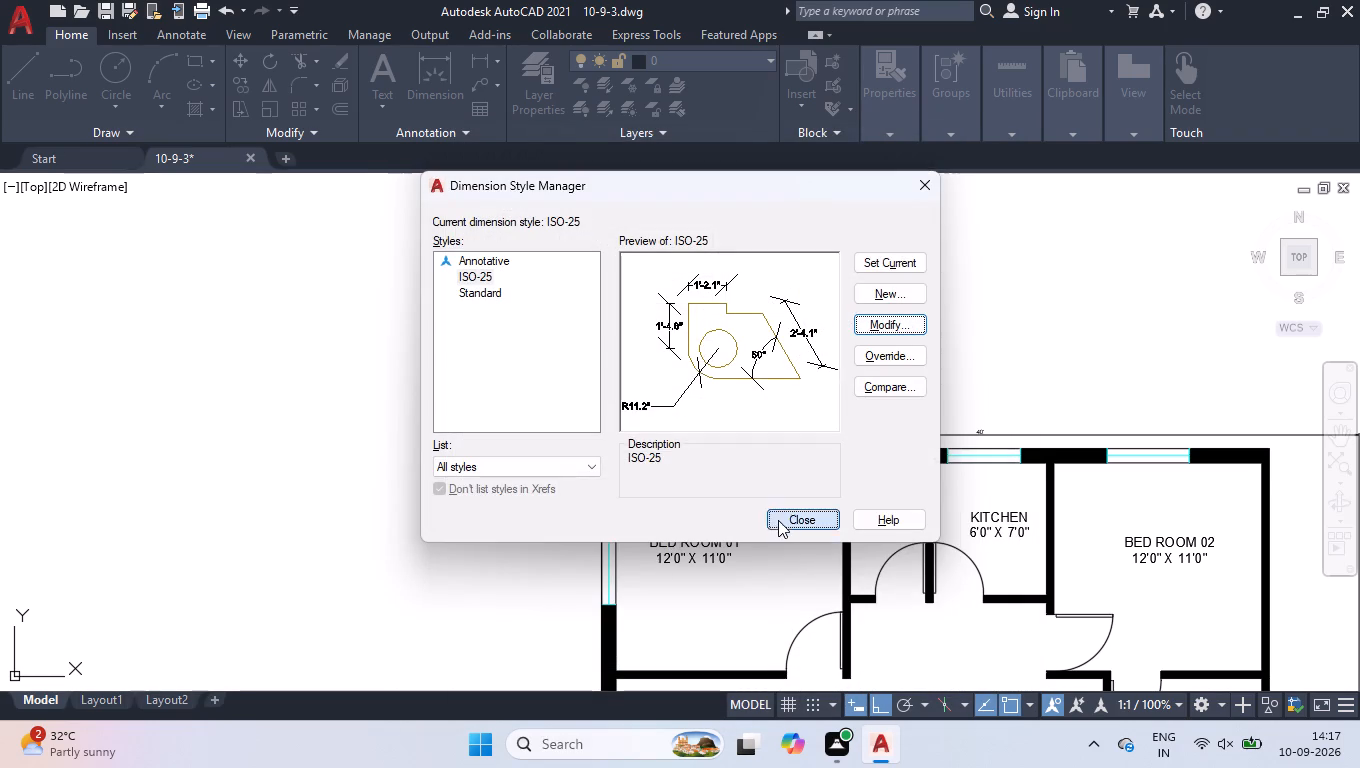
Modify ISO-25 extension lines to extend 8" beyond dimension lines, with an 8" origin offset and 6" fixed length, and accept the style.
{"action": "scroll", "coordinate": [654, 384], "scroll_direction": "down", "scroll_amount": 2}
{"action": "scroll", "coordinate": [828, 438], "scroll_direction": "up", "scroll_amount": 1}
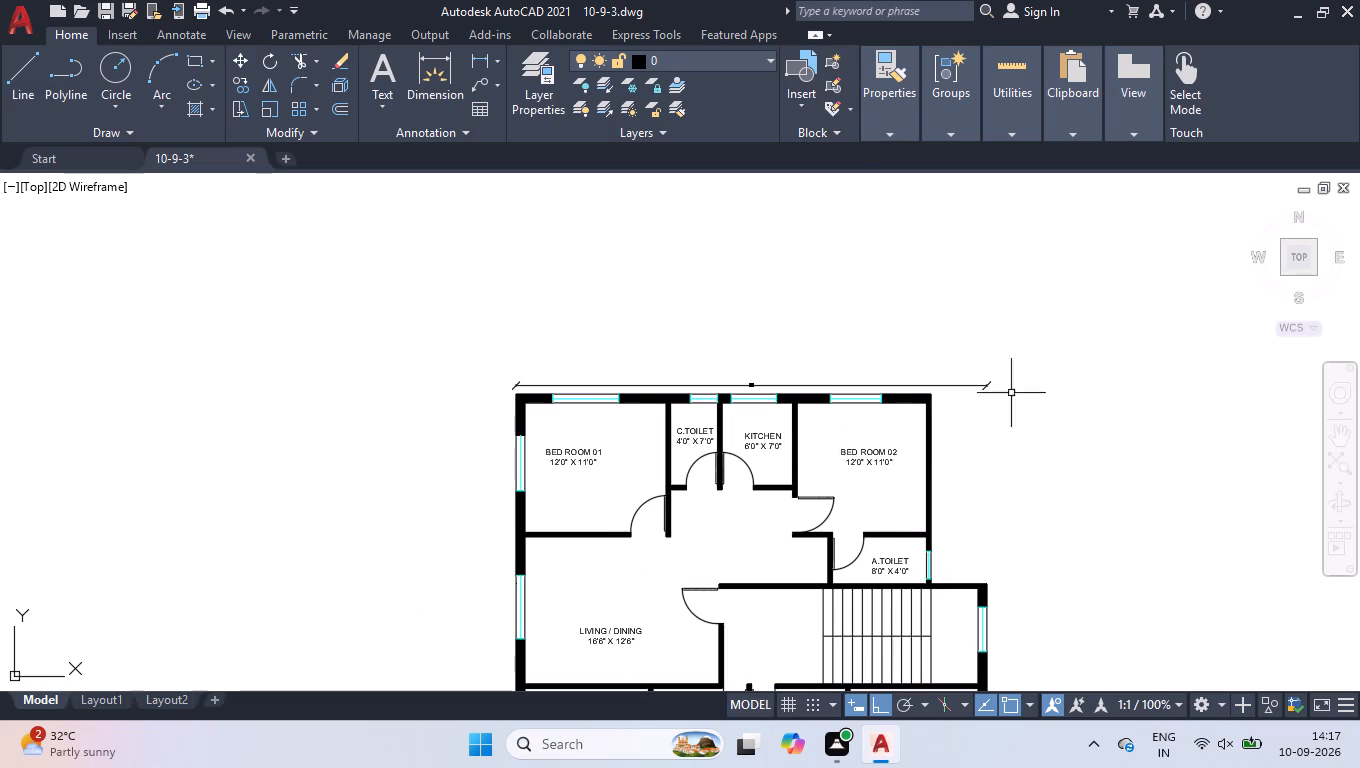
{"action": "scroll", "coordinate": [1020, 410], "scroll_direction": "up", "scroll_amount": 4}
{"action": "scroll", "coordinate": [866, 352], "scroll_direction": "up", "scroll_amount": 3}
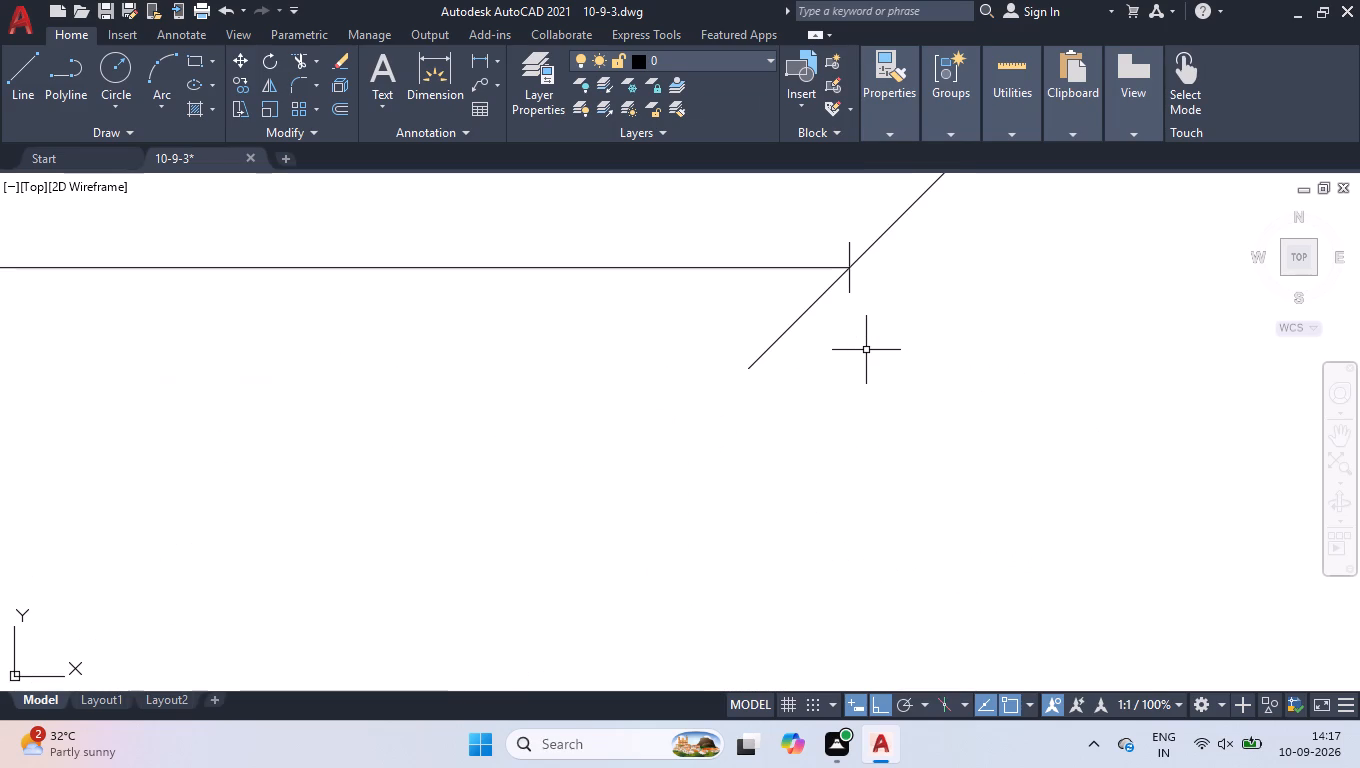
{"action": "key", "text": "d"}
{"action": "key", "text": "Return"}
{"action": "scroll", "coordinate": [1014, 324], "scroll_direction": "down", "scroll_amount": 3}
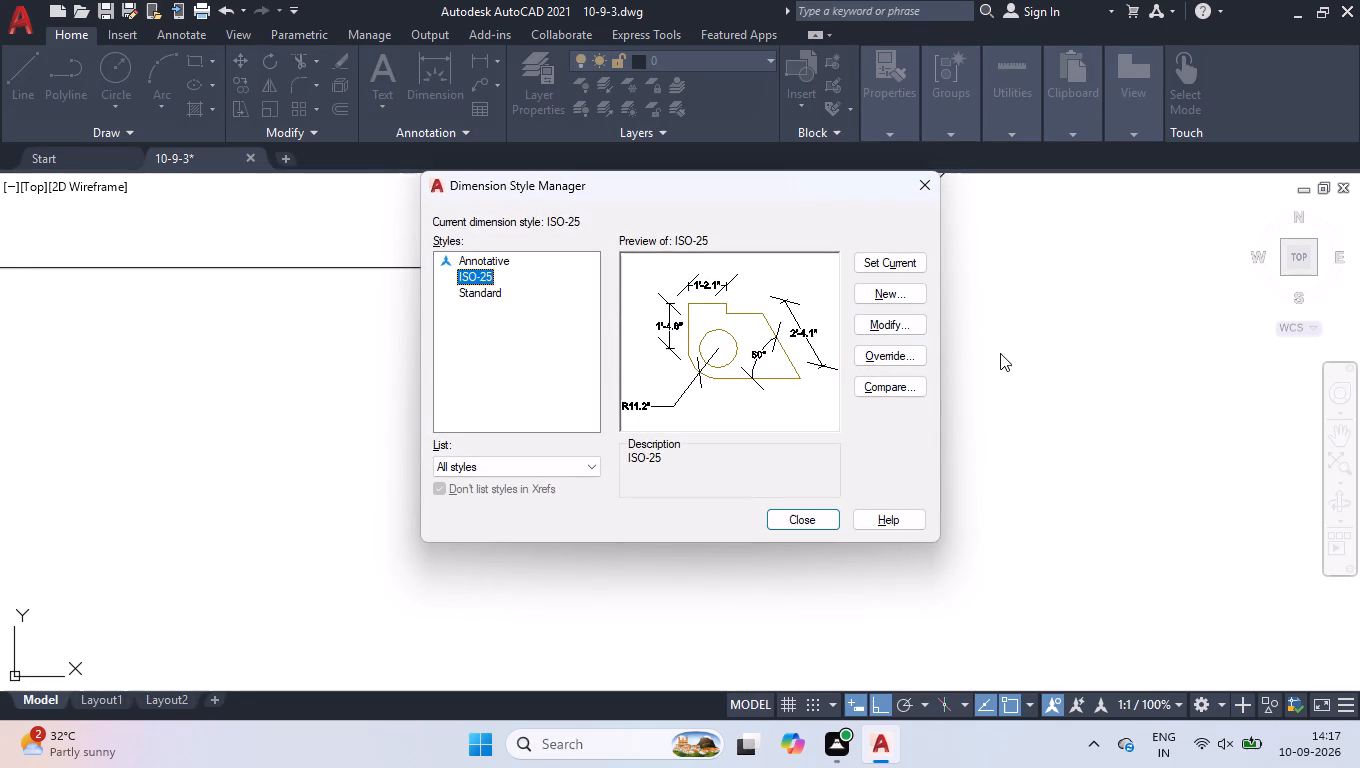
{"action": "left_click", "coordinate": [917, 322]}
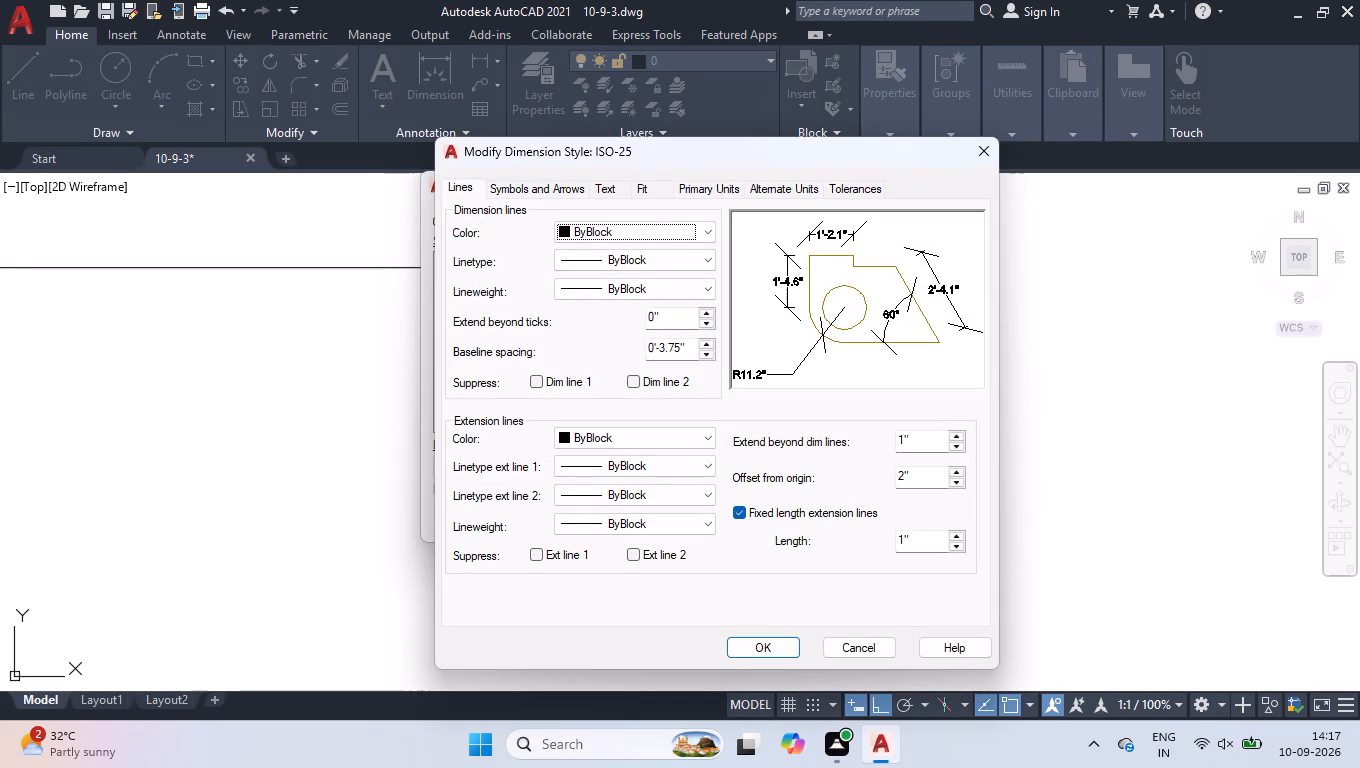
{"action": "left_click_drag", "start_coordinate": [920, 447], "coordinate": [834, 443]}
{"action": "key", "text": "8"}
{"action": "key", "text": "Return"}
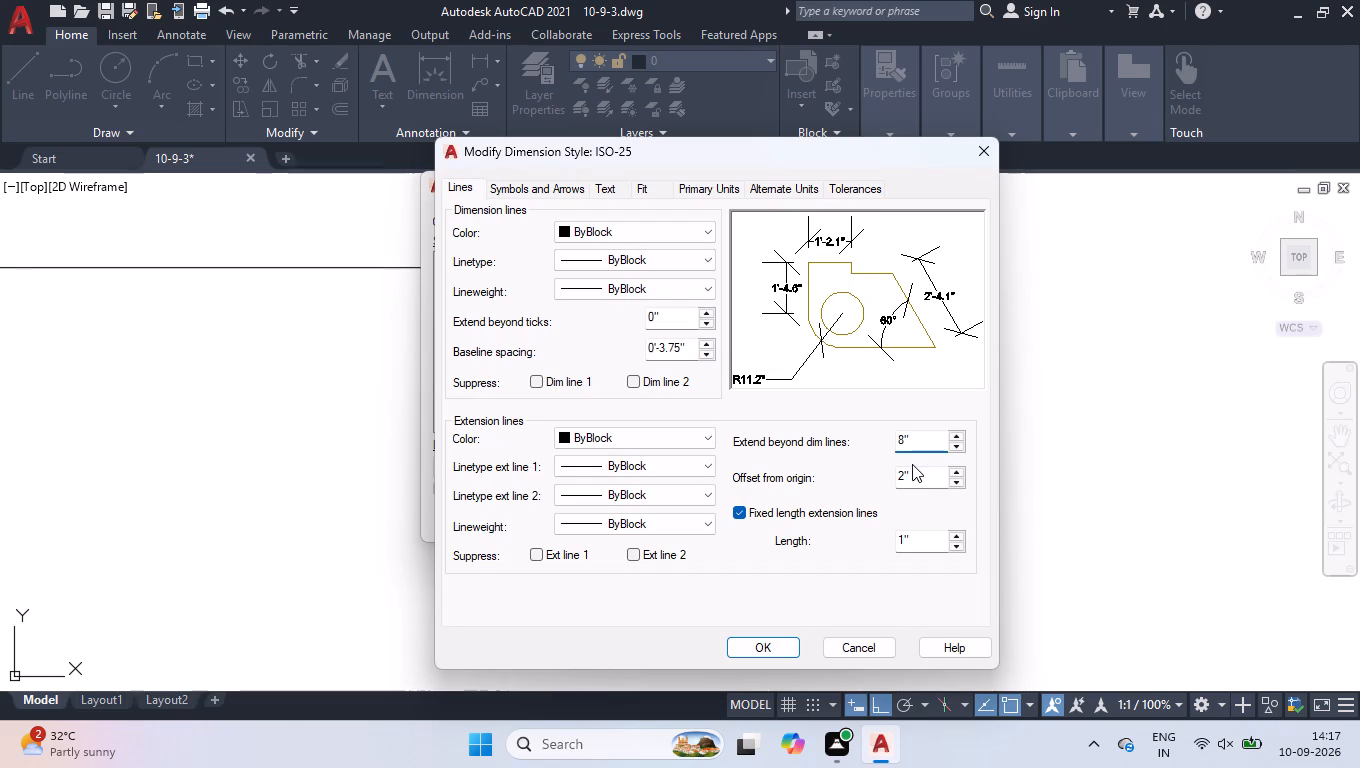
{"action": "left_click_drag", "start_coordinate": [912, 474], "coordinate": [825, 488]}
{"action": "key", "text": "8"}
{"action": "key", "text": "Return"}
{"action": "left_click_drag", "start_coordinate": [915, 534], "coordinate": [725, 590]}
{"action": "key", "text": "6"}
{"action": "key", "text": "Return"}
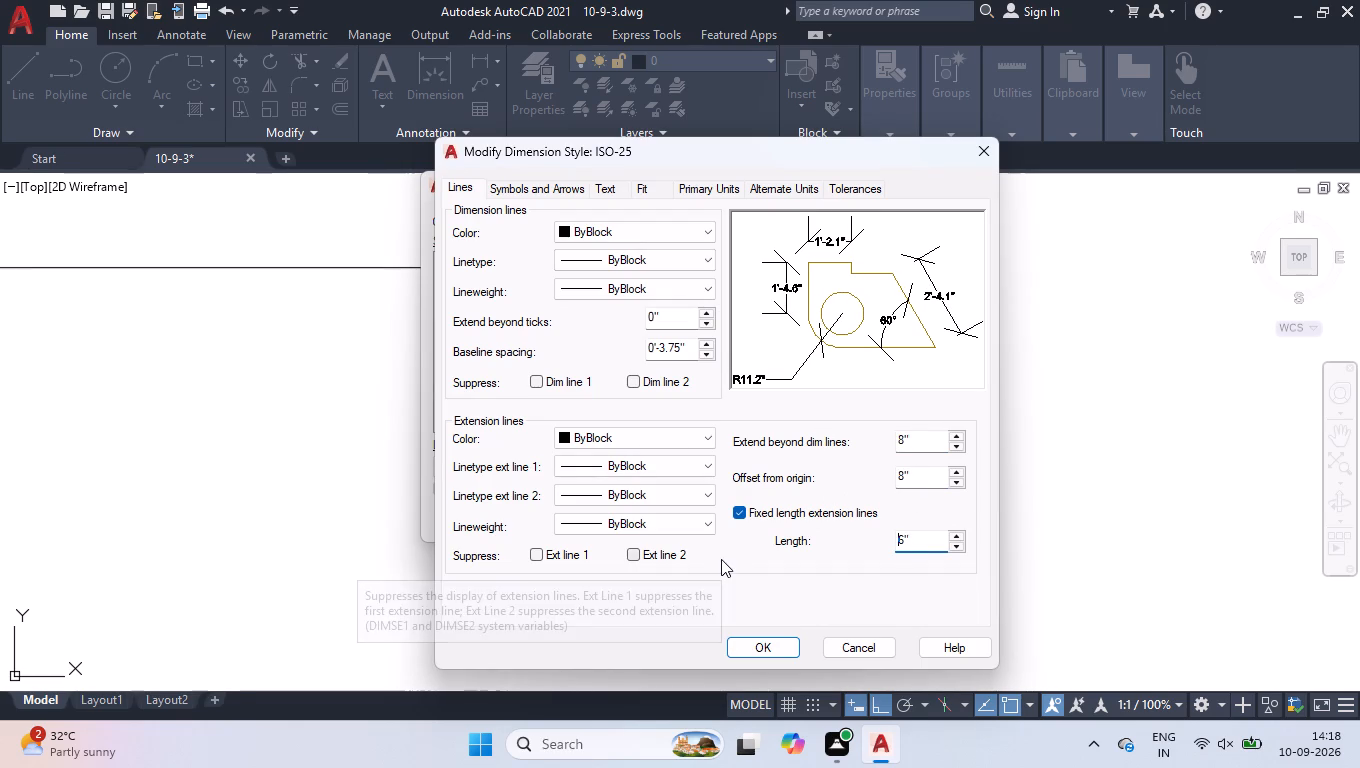
{"action": "left_click", "coordinate": [758, 640]}
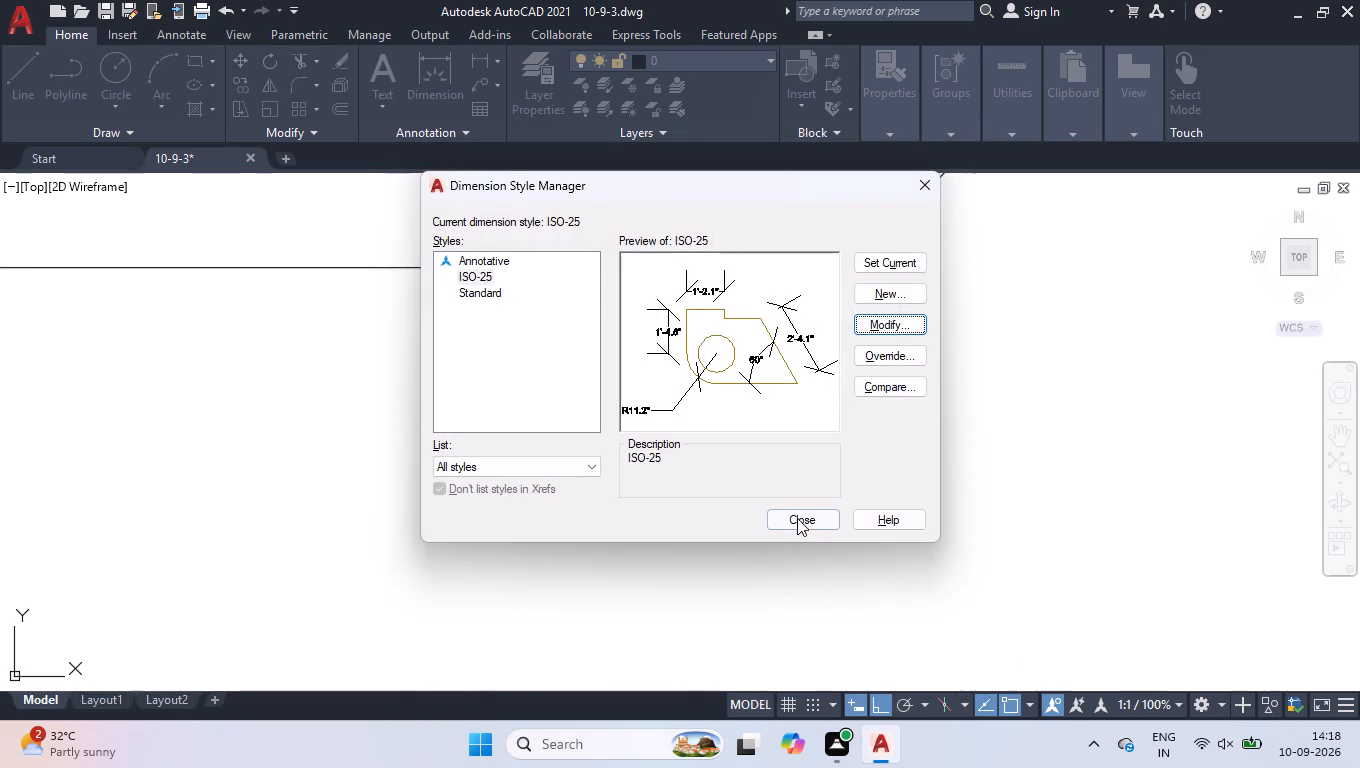
{"action": "left_click", "coordinate": [797, 518]}
Add a vertical linear dimension along the floor plan's left side, from its top outer corner to its bottom outer corner, just outside the wall.
{"action": "scroll", "coordinate": [820, 538], "scroll_direction": "down", "scroll_amount": 7}
{"action": "scroll", "coordinate": [877, 461], "scroll_direction": "down", "scroll_amount": 4}
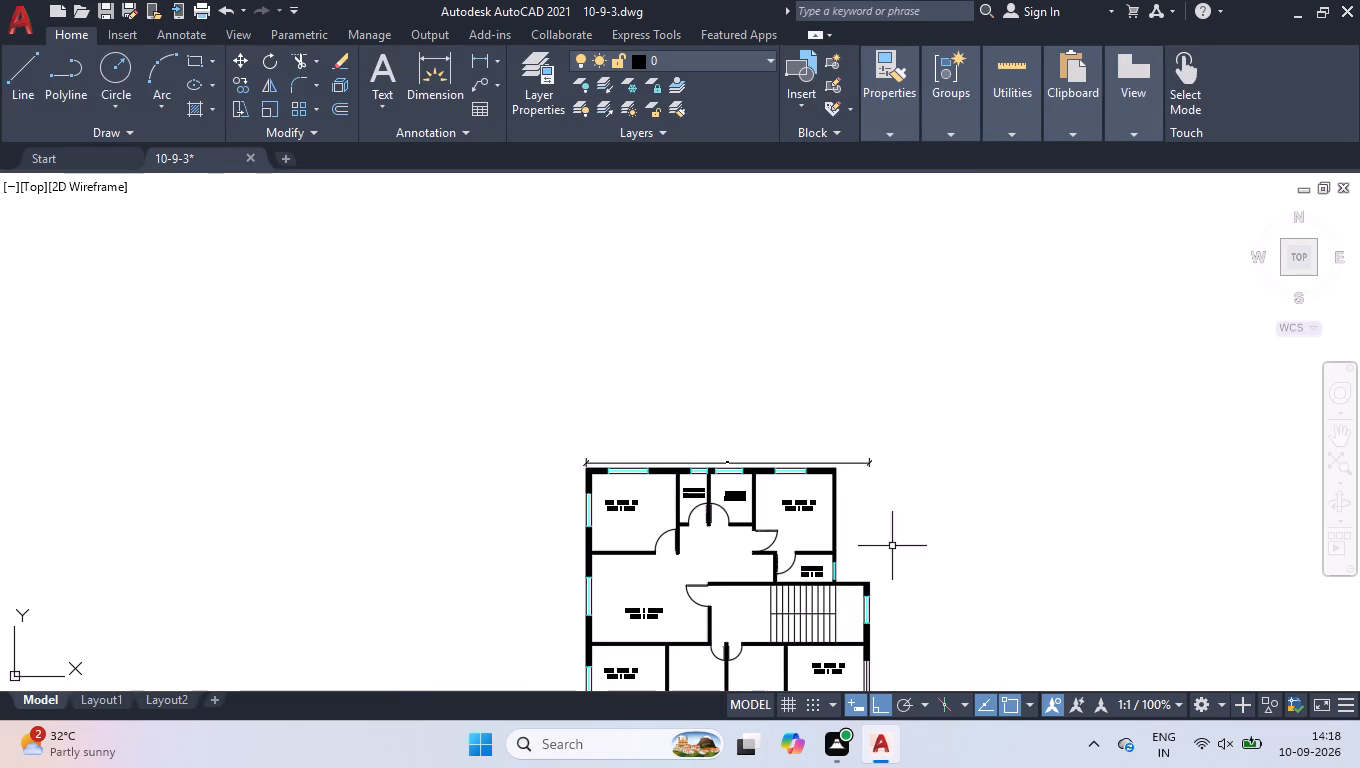
{"action": "scroll", "coordinate": [895, 560], "scroll_direction": "up", "scroll_amount": 2}
{"action": "scroll", "coordinate": [851, 475], "scroll_direction": "down", "scroll_amount": 2}
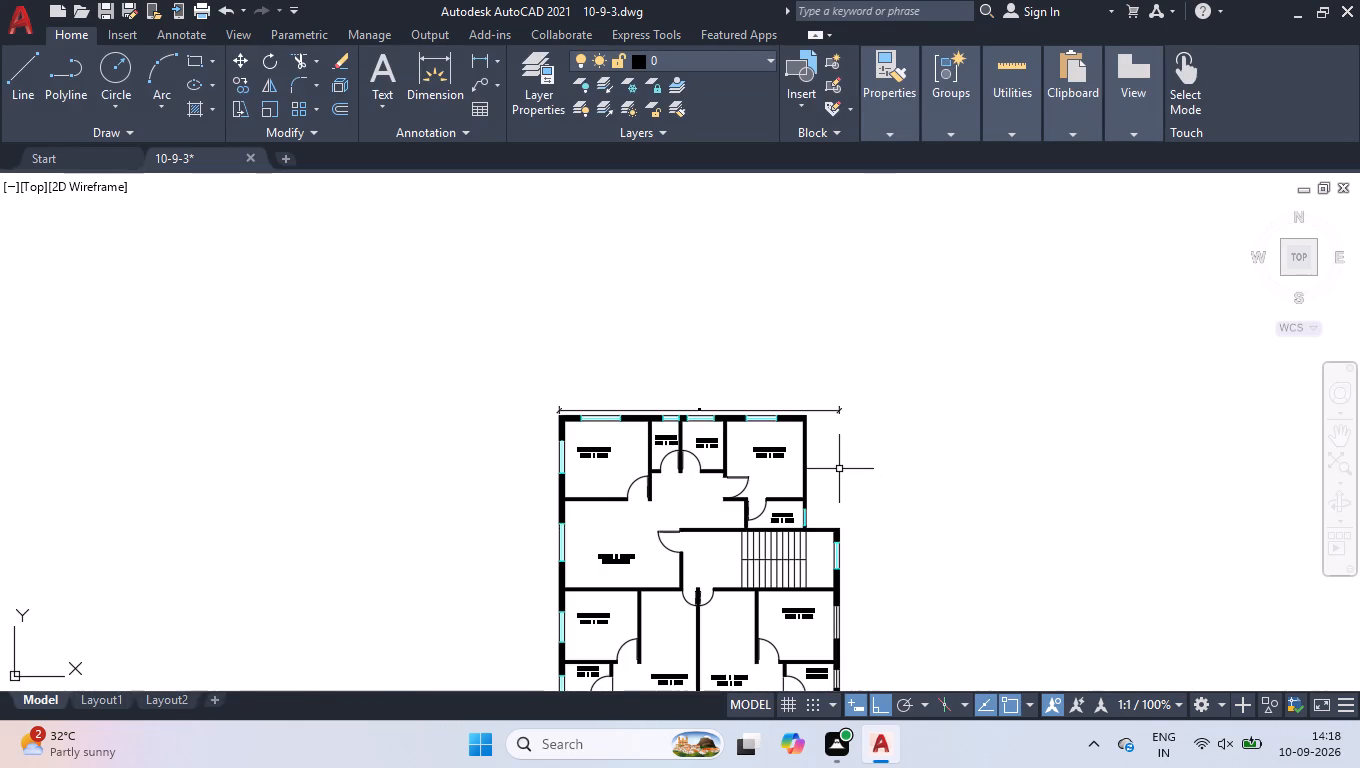
{"action": "scroll", "coordinate": [837, 465], "scroll_direction": "down", "scroll_amount": 2}
{"action": "scroll", "coordinate": [838, 578], "scroll_direction": "up", "scroll_amount": 2}
{"action": "type", "text": "DLI"}
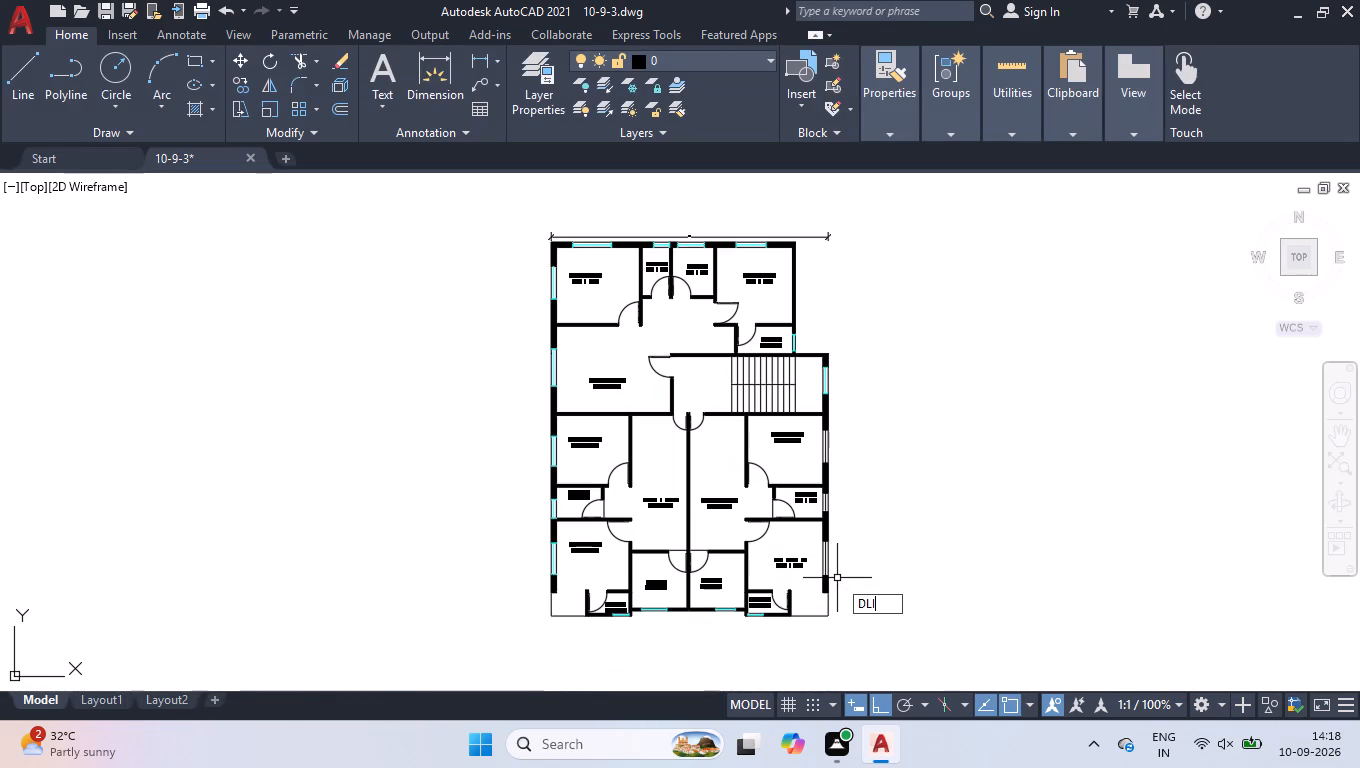
{"action": "key", "text": "Return"}
{"action": "scroll", "coordinate": [538, 259], "scroll_direction": "up", "scroll_amount": 3}
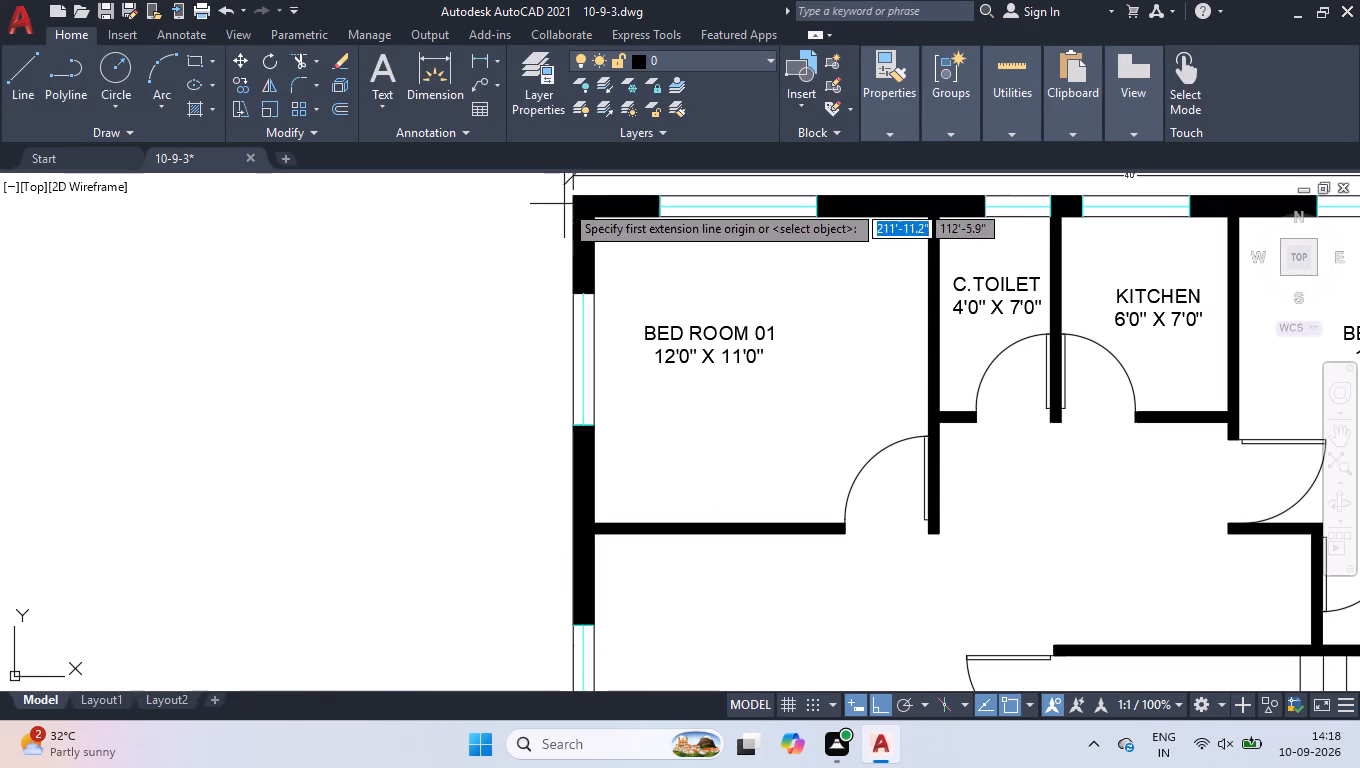
{"action": "left_click", "coordinate": [569, 195]}
{"action": "scroll", "coordinate": [586, 248], "scroll_direction": "down", "scroll_amount": 3}
{"action": "scroll", "coordinate": [603, 630], "scroll_direction": "up", "scroll_amount": 3}
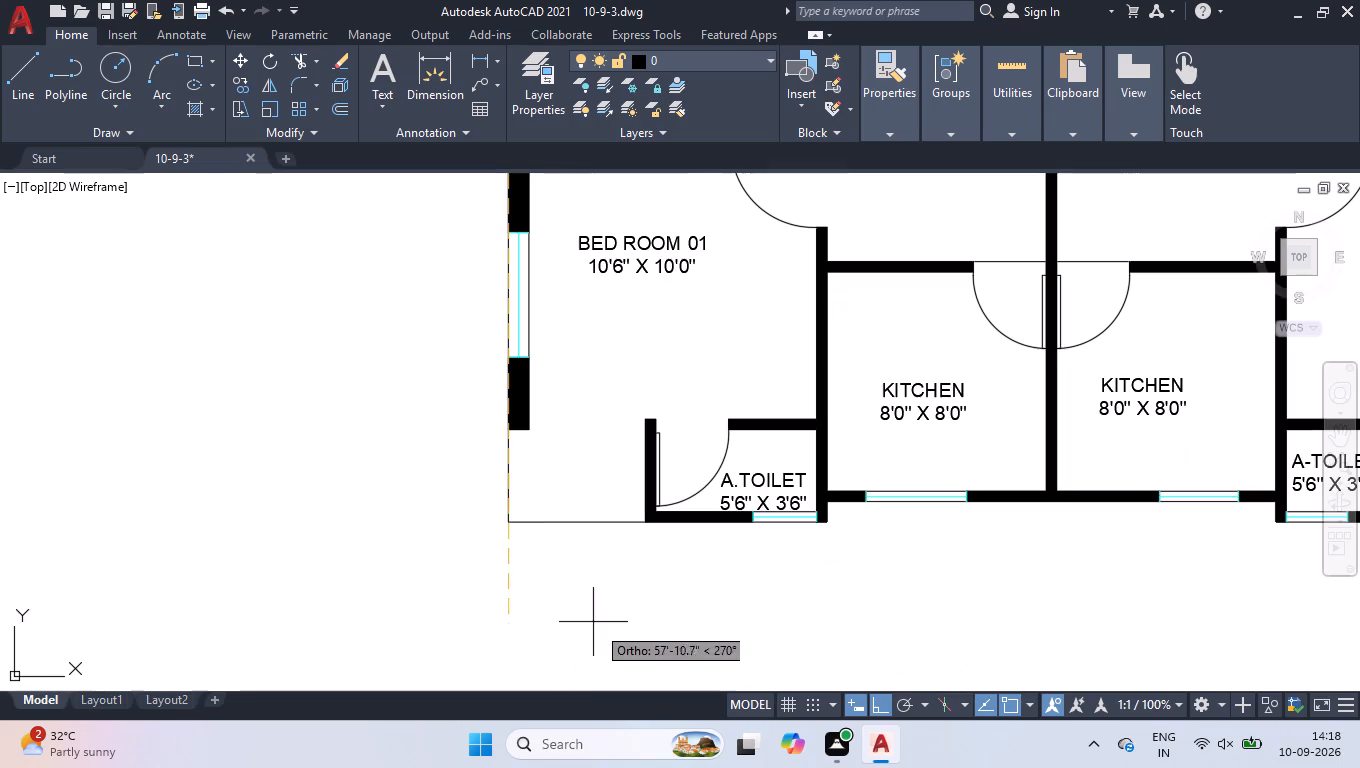
{"action": "left_click", "coordinate": [504, 514]}
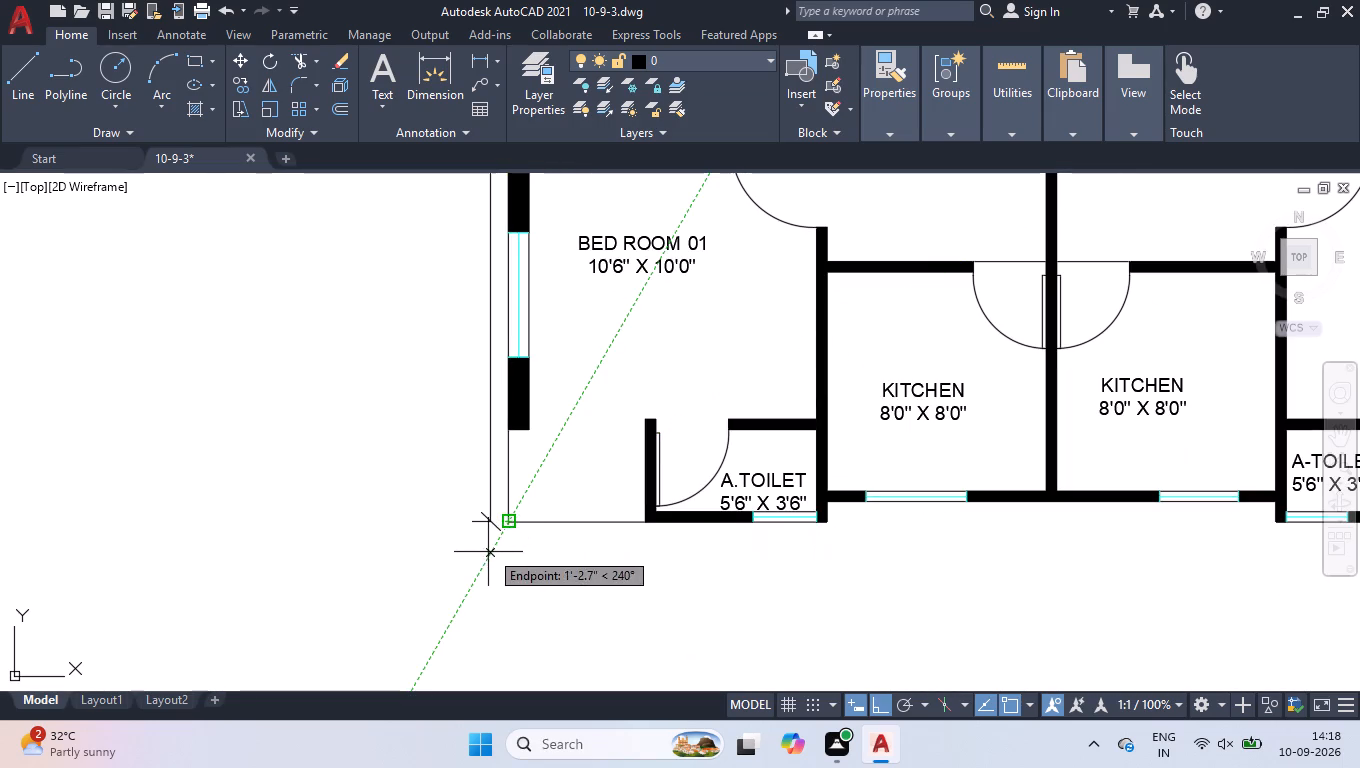
{"action": "left_click", "coordinate": [486, 554]}
Modify the ISO-25 dimension style so extension lines are offset 1" from the origin, and accept the style.
{"action": "scroll", "coordinate": [497, 513], "scroll_direction": "up", "scroll_amount": 5}
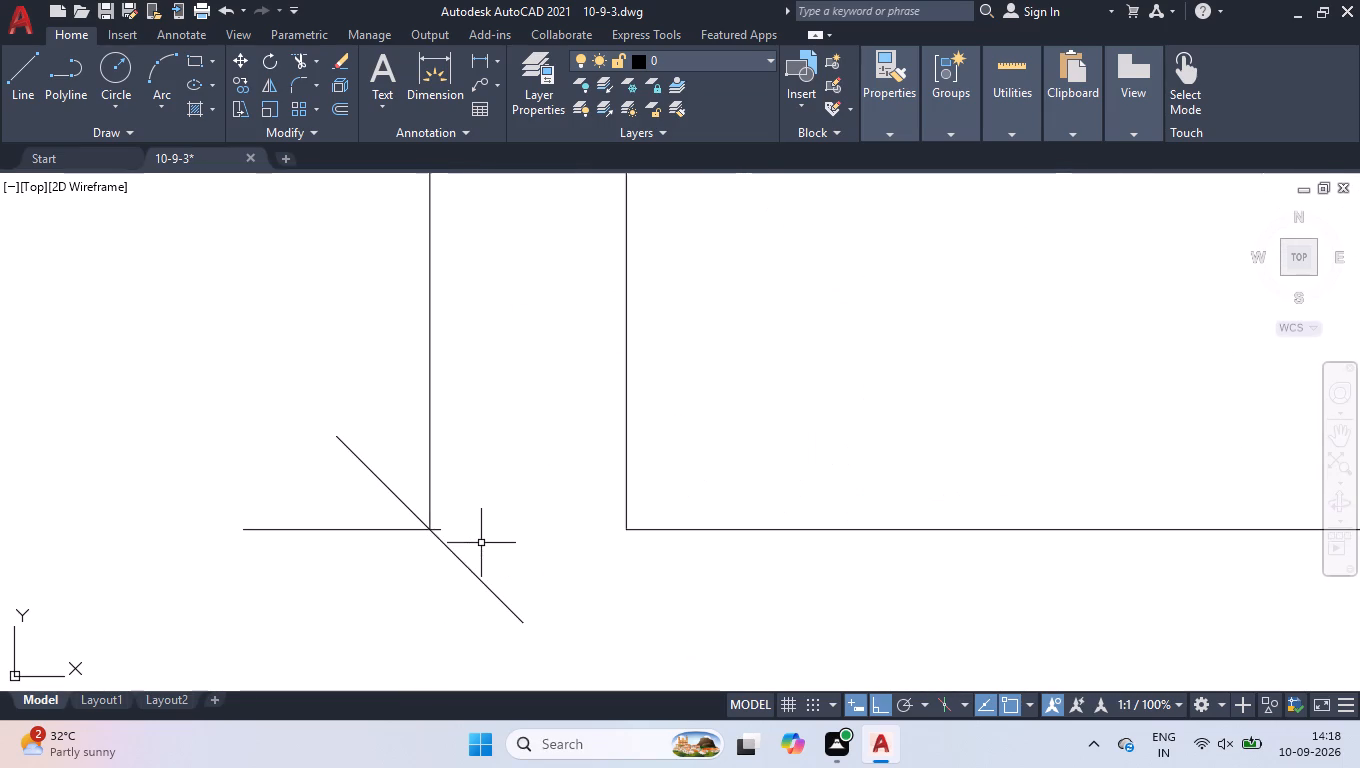
{"action": "key", "text": "d"}
{"action": "key", "text": "Return"}
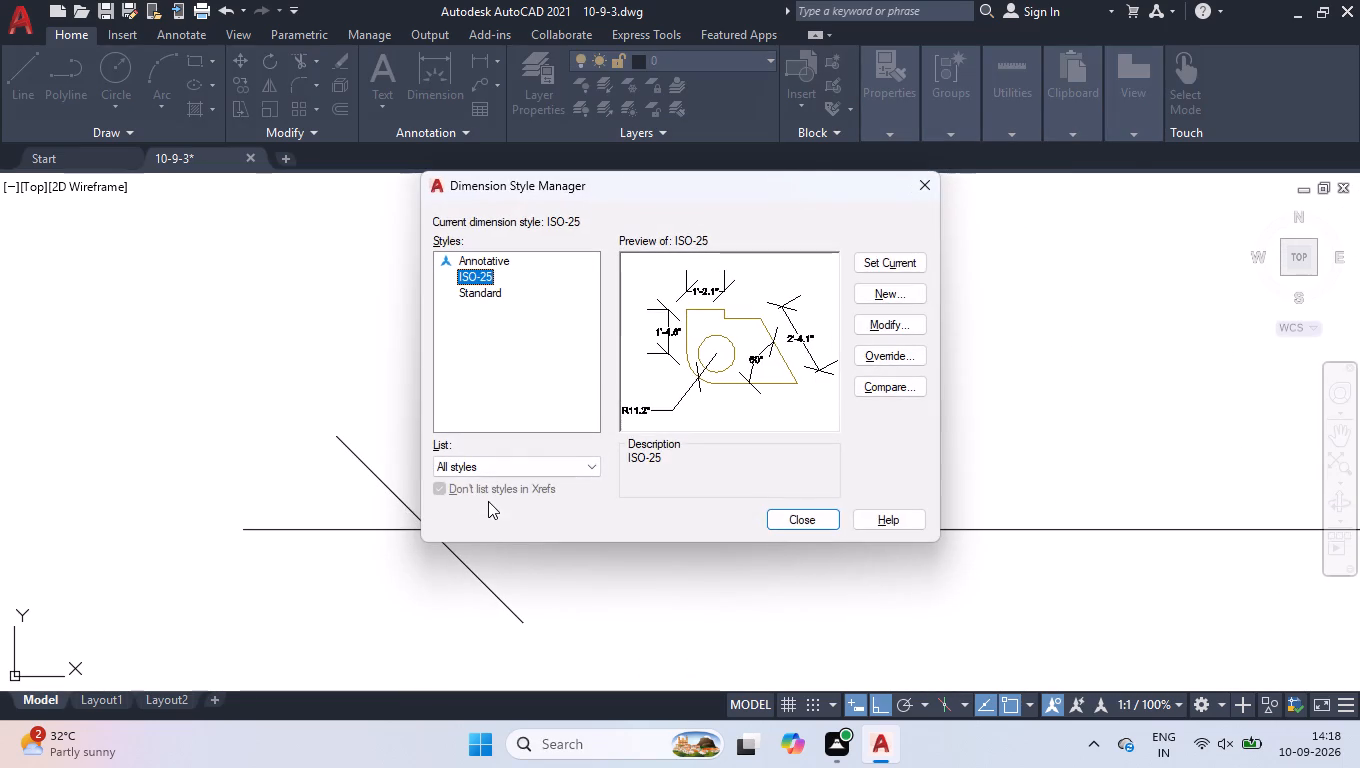
{"action": "left_click", "coordinate": [920, 323]}
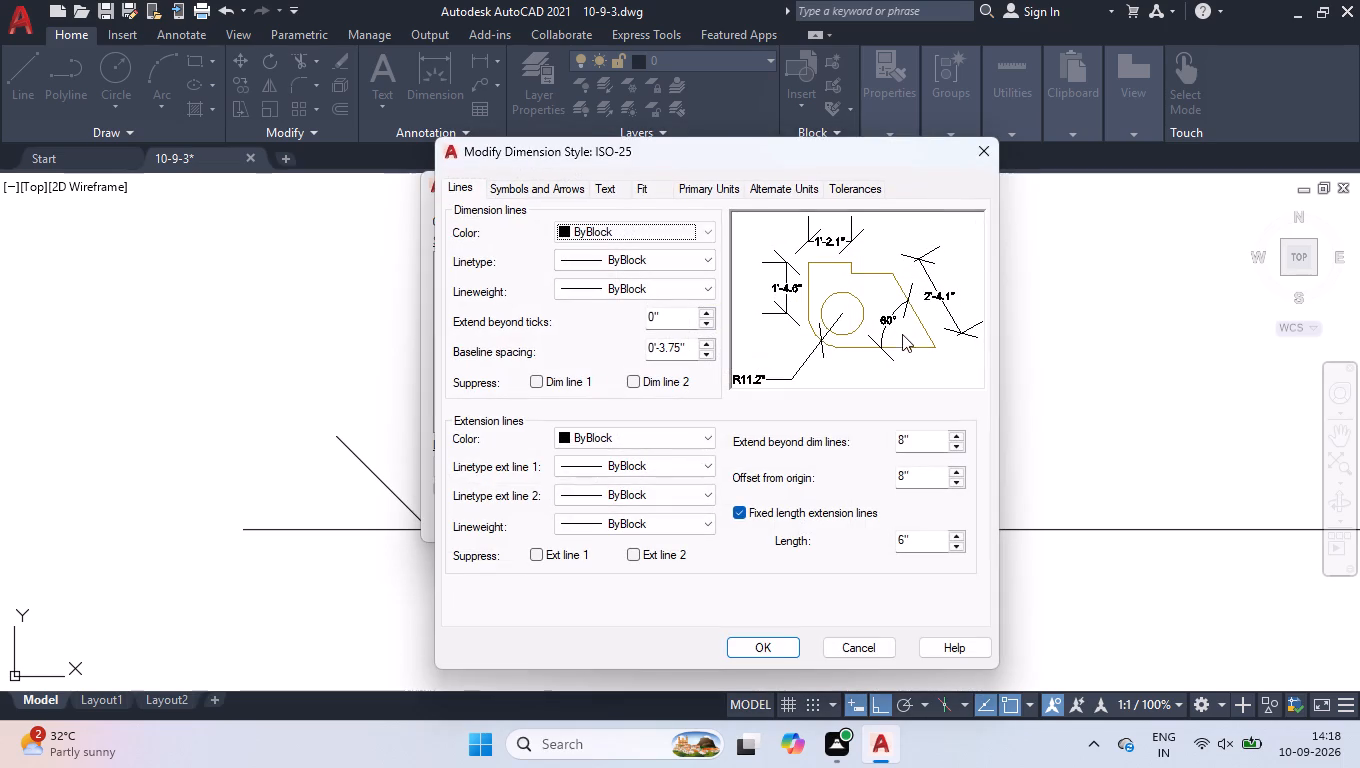
{"action": "left_click", "coordinate": [928, 449]}
{"action": "left_click_drag", "start_coordinate": [912, 476], "coordinate": [862, 487]}
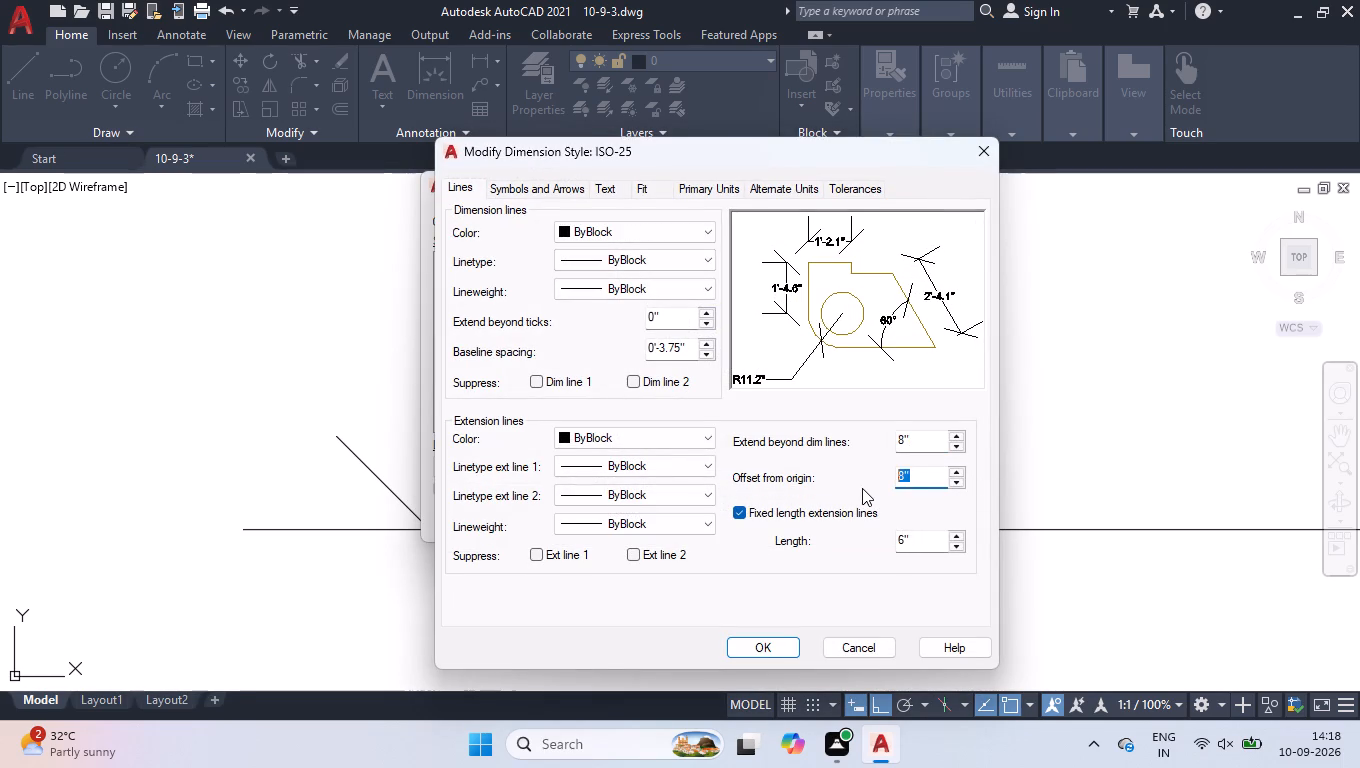
{"action": "key", "text": "4"}
{"action": "key", "text": "Return"}
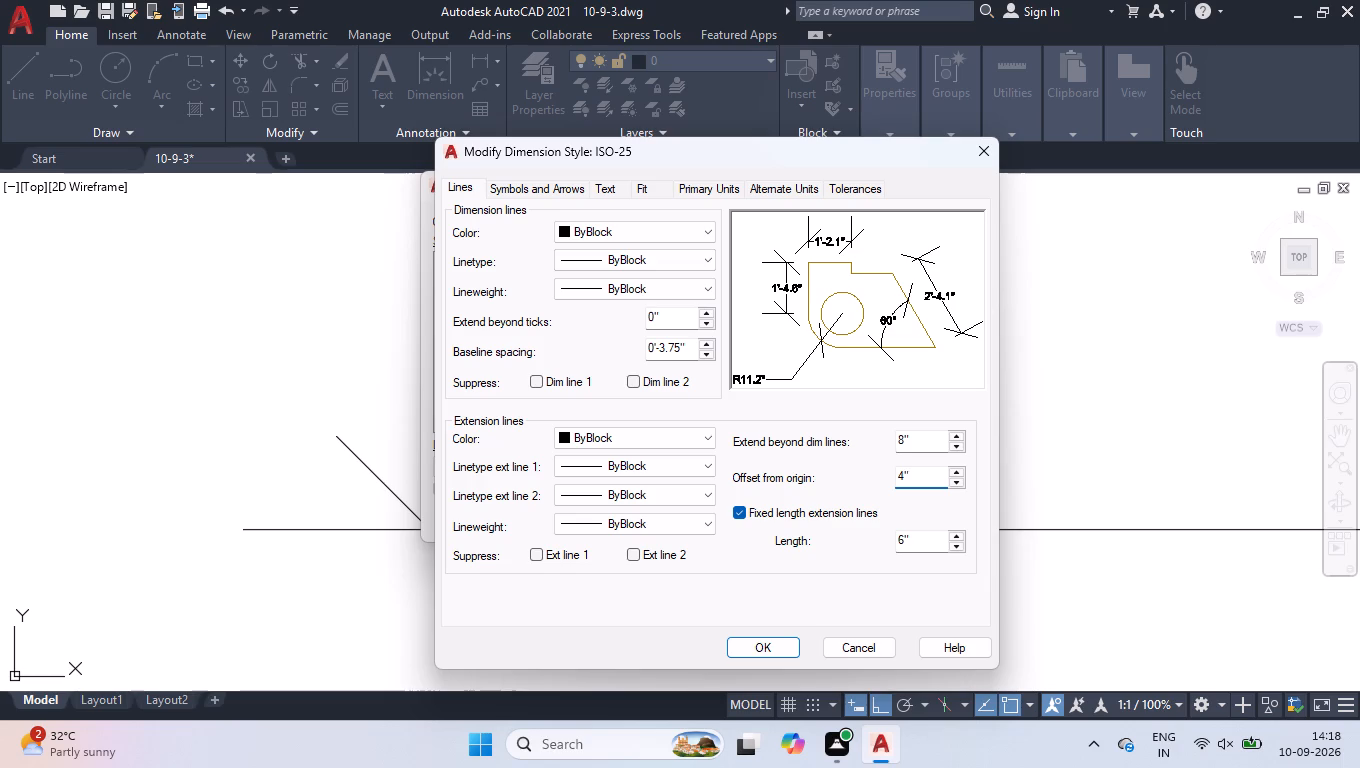
{"action": "left_click_drag", "start_coordinate": [916, 473], "coordinate": [832, 500]}
{"action": "key", "text": "0"}
{"action": "key", "text": "Return"}
{"action": "left_click_drag", "start_coordinate": [909, 475], "coordinate": [867, 493]}
{"action": "key", "text": "1"}
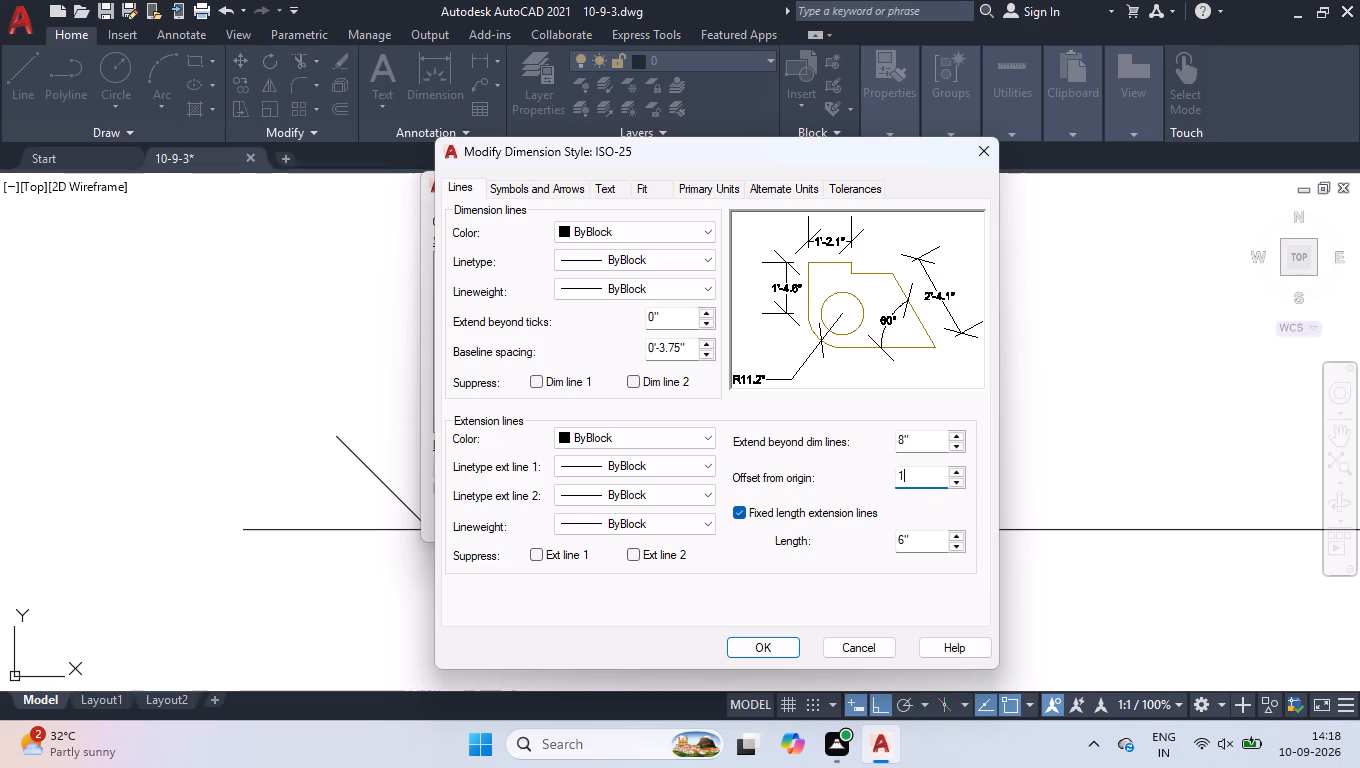
{"action": "key", "text": "Return"}
{"action": "left_click", "coordinate": [770, 652]}
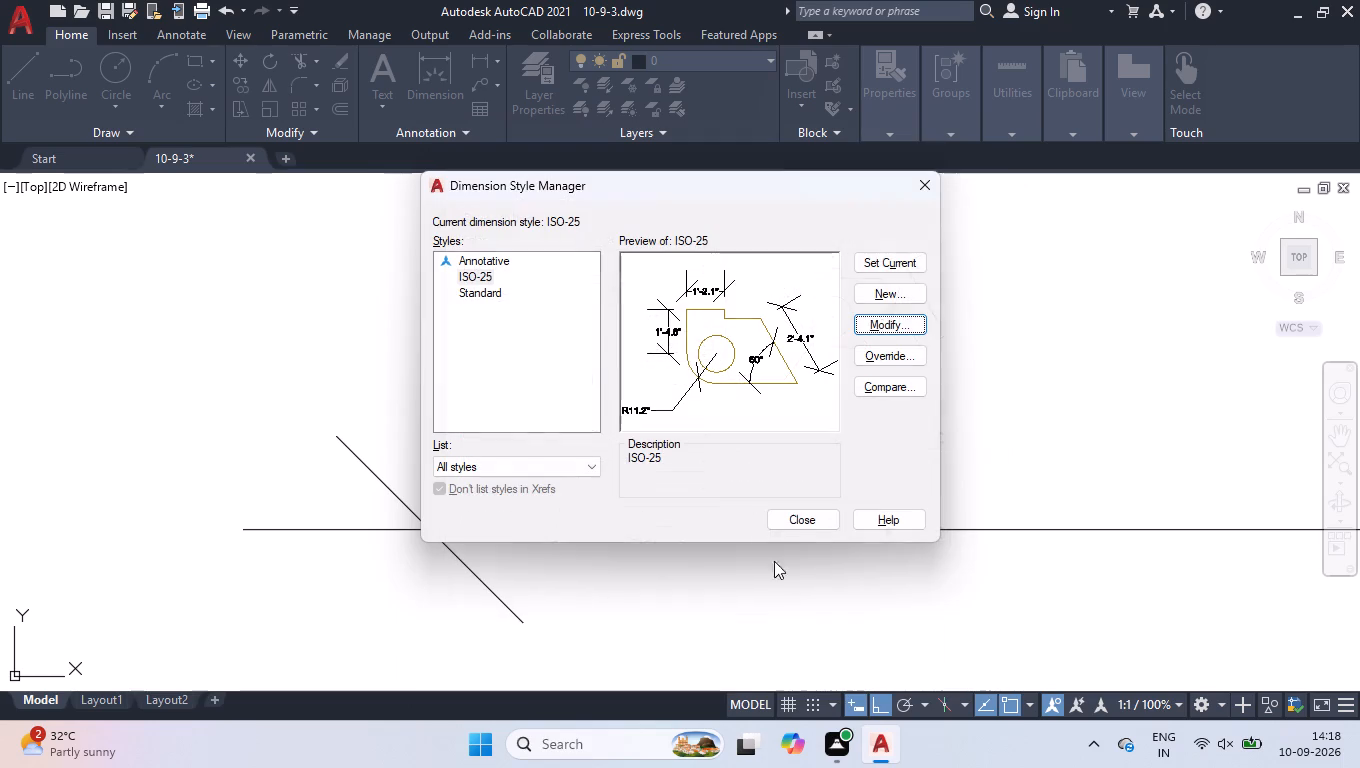
{"action": "left_click", "coordinate": [792, 520]}
Call up the drawing's log file setting with LOGFILE.
{"action": "scroll", "coordinate": [708, 533], "scroll_direction": "down", "scroll_amount": 2}
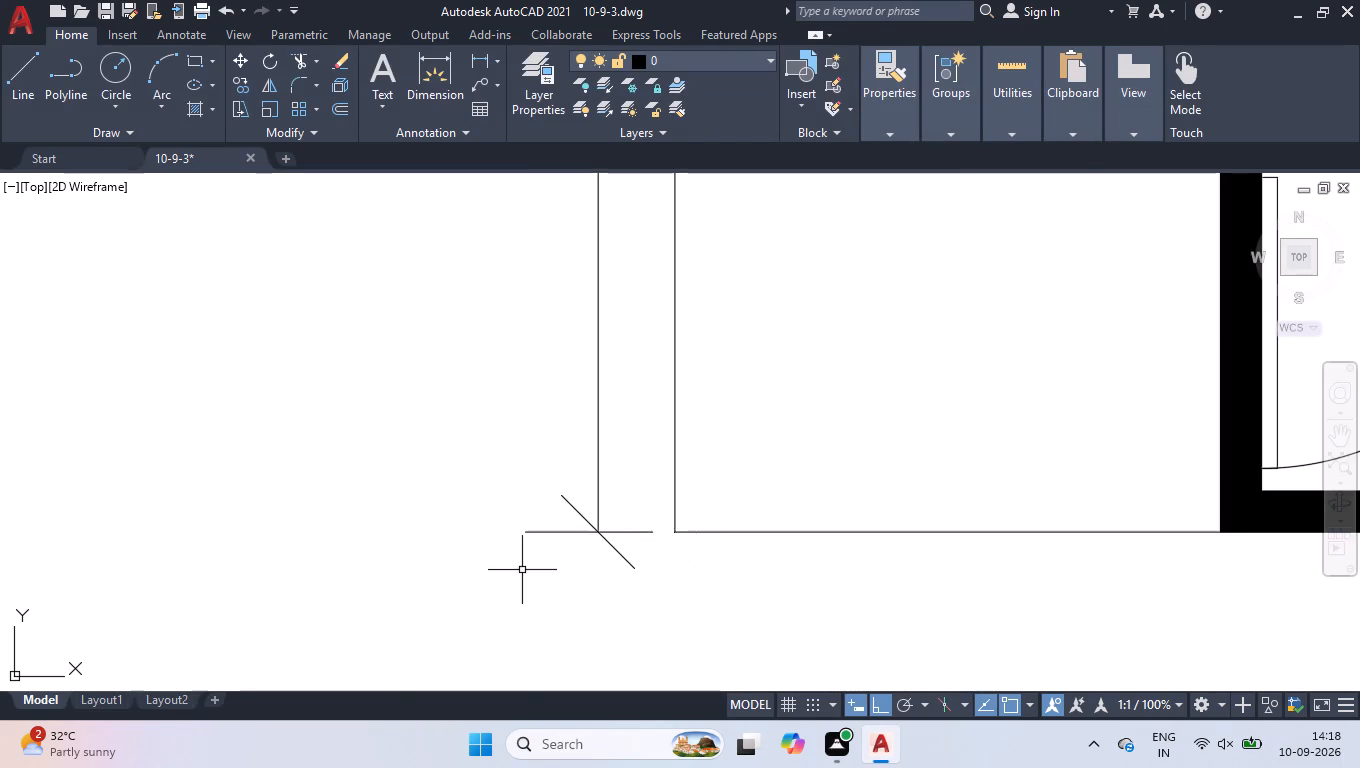
{"action": "scroll", "coordinate": [519, 569], "scroll_direction": "down", "scroll_amount": 6}
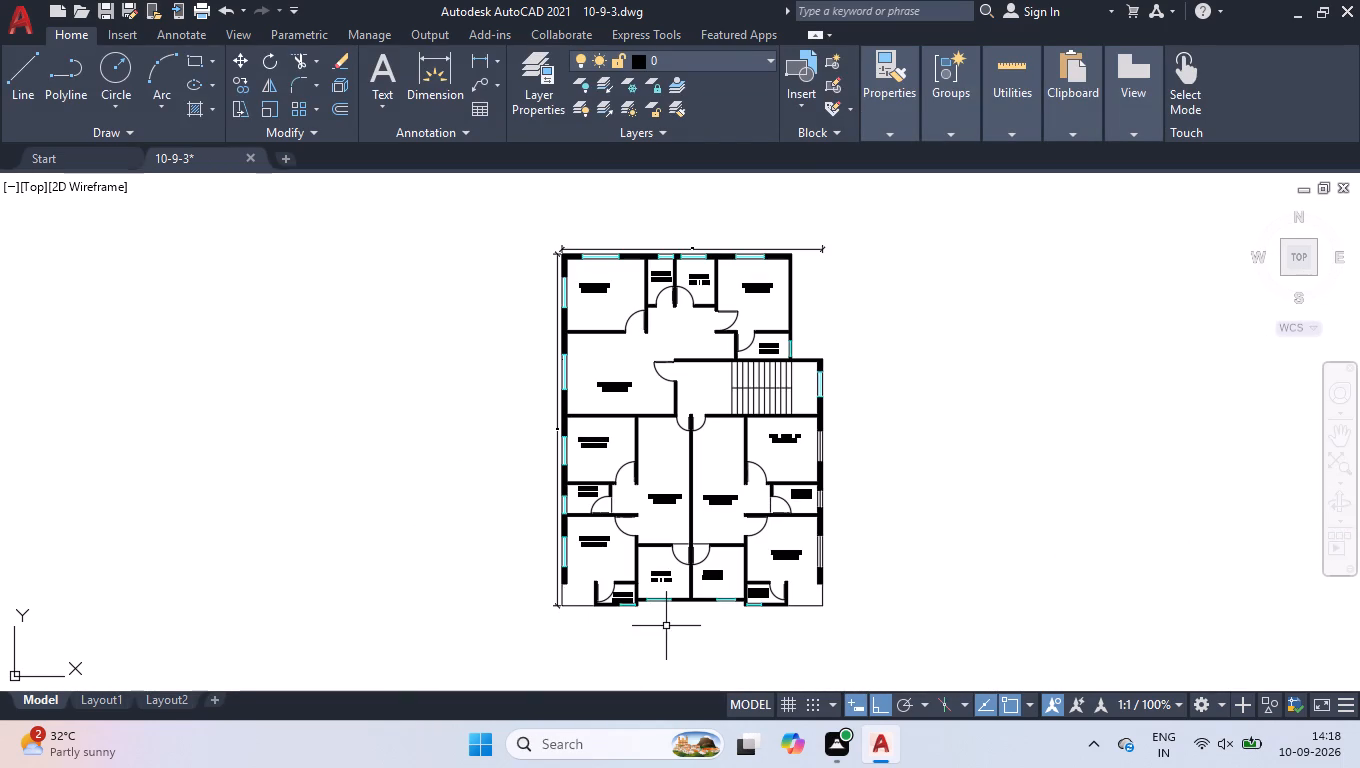
{"action": "scroll", "coordinate": [666, 626], "scroll_direction": "up", "scroll_amount": 1}
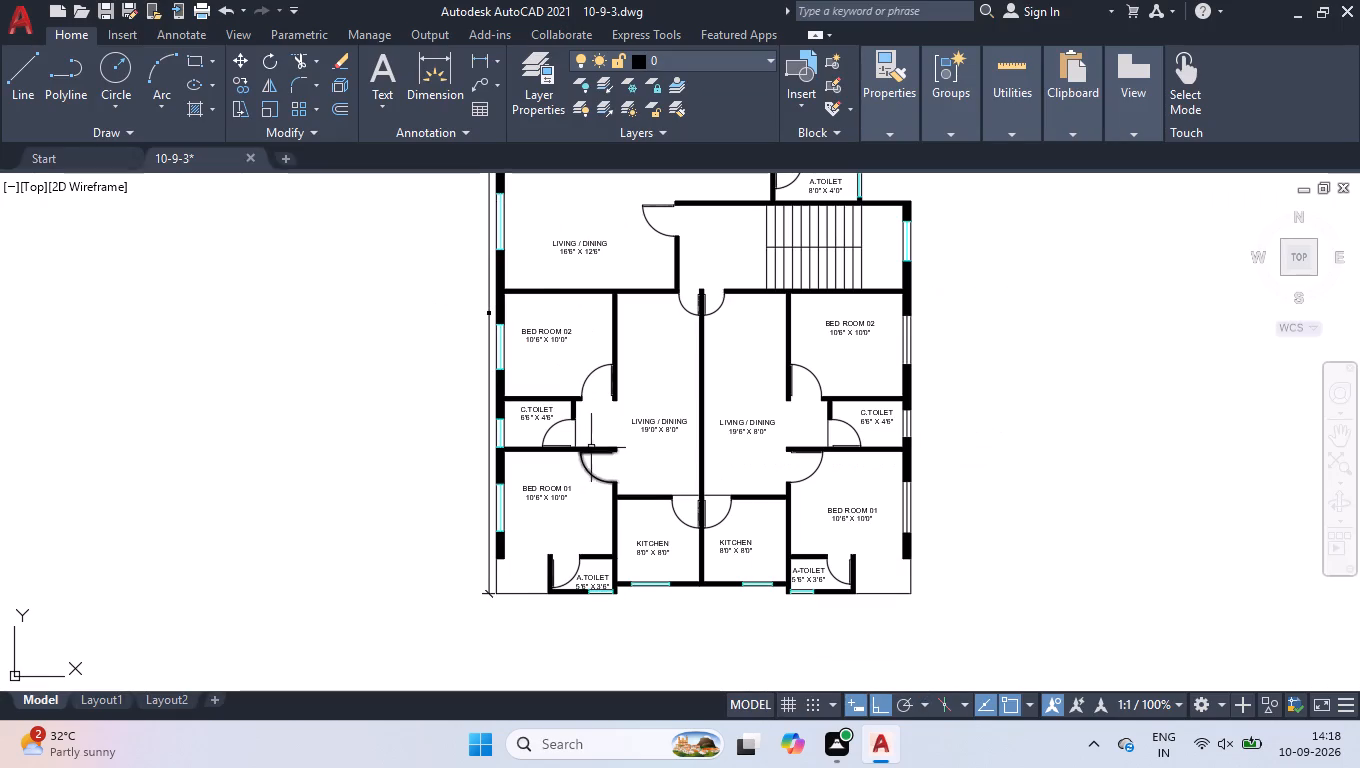
{"action": "type", "text": "LOGFILE"}
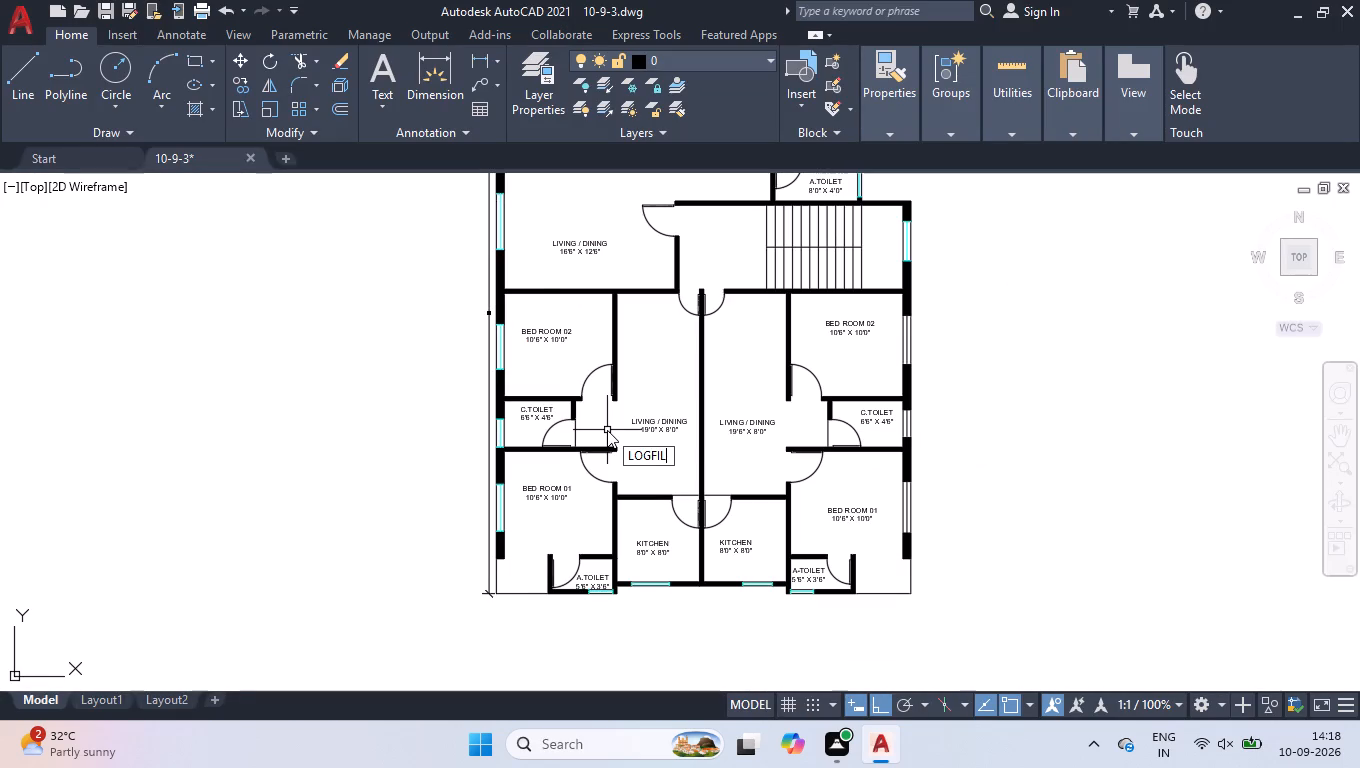
{"action": "key", "text": "Return"}
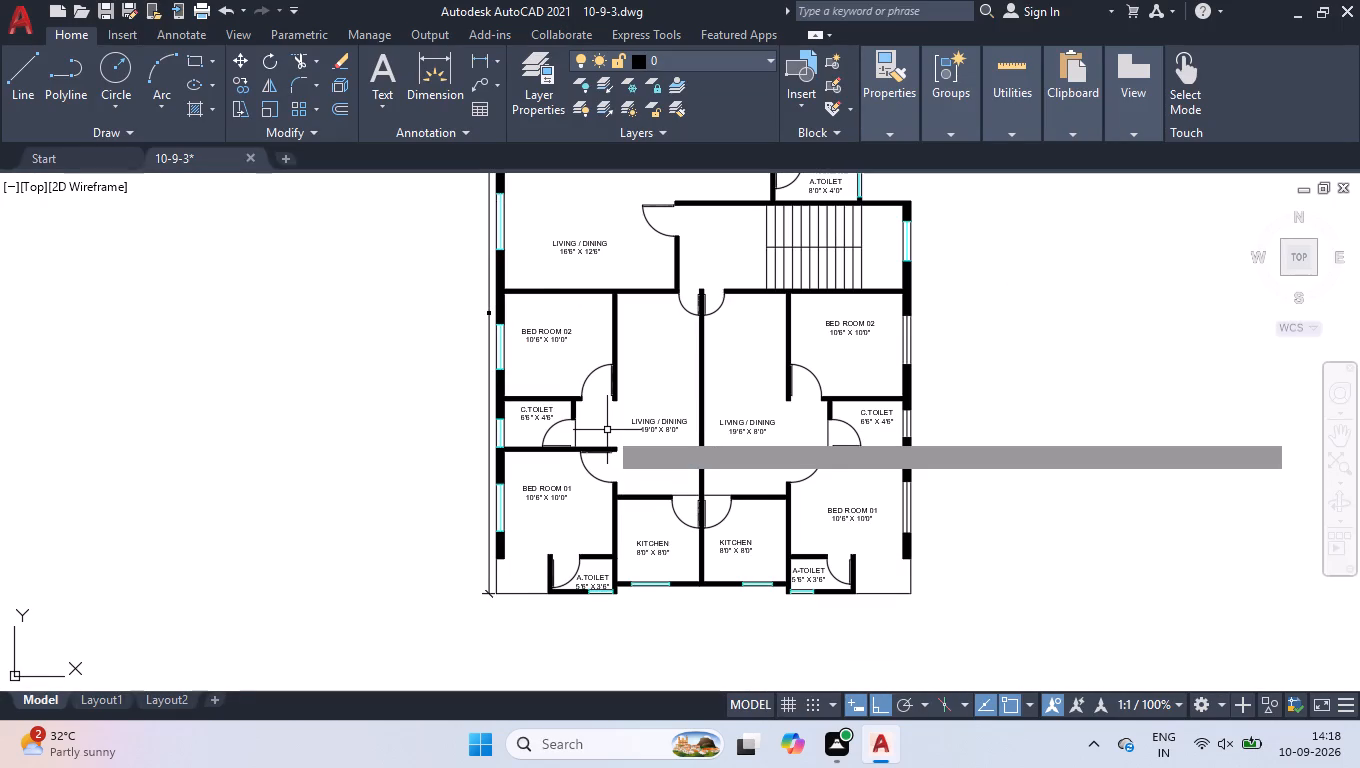